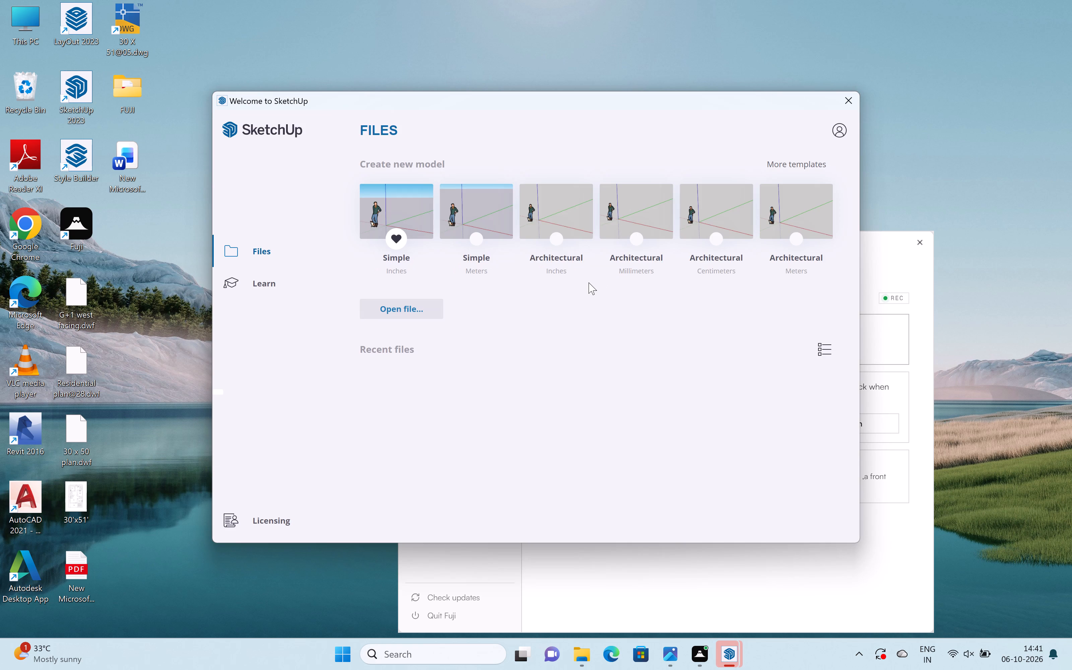
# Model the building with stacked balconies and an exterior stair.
# Create a new model from the Simple template with inches as its units.
pyautogui.moveTo(383, 200); pyautogui.dragTo(381, 205)
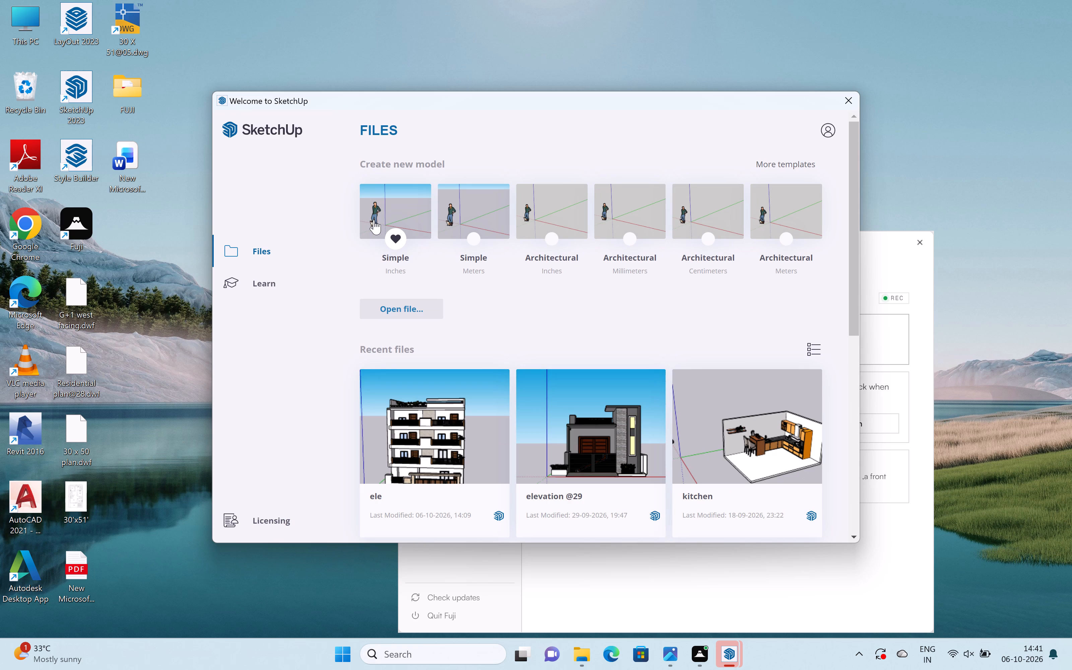
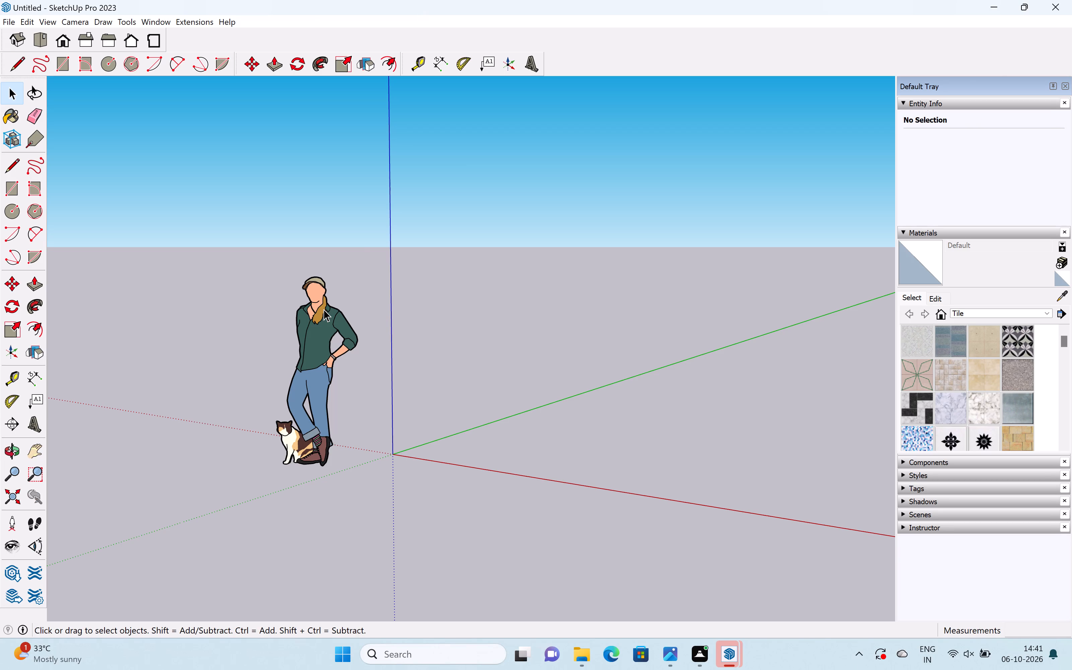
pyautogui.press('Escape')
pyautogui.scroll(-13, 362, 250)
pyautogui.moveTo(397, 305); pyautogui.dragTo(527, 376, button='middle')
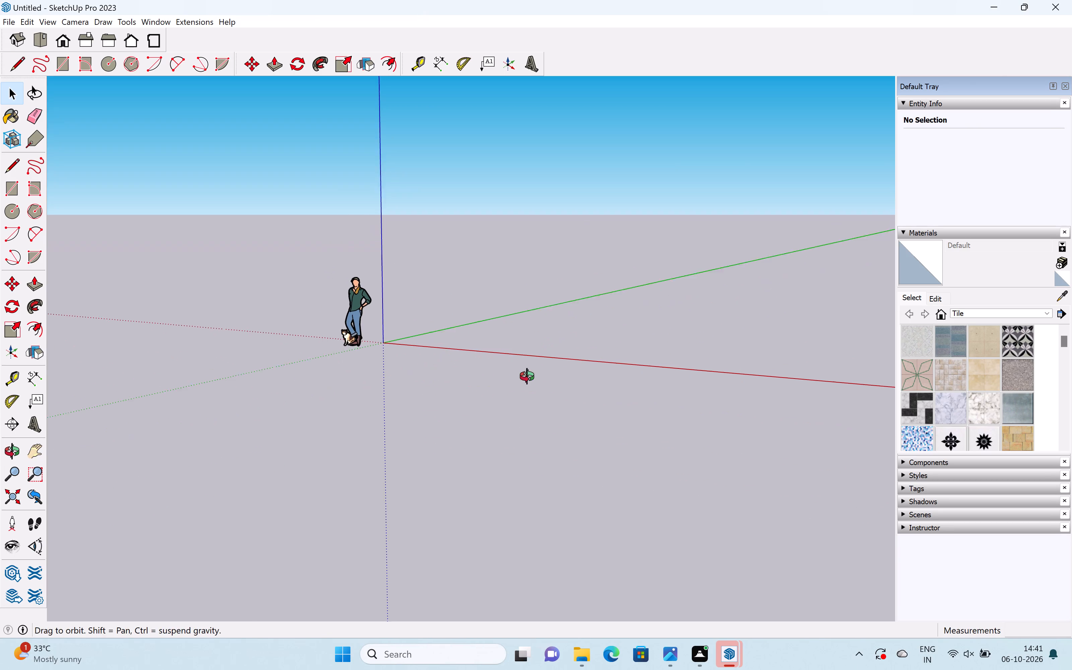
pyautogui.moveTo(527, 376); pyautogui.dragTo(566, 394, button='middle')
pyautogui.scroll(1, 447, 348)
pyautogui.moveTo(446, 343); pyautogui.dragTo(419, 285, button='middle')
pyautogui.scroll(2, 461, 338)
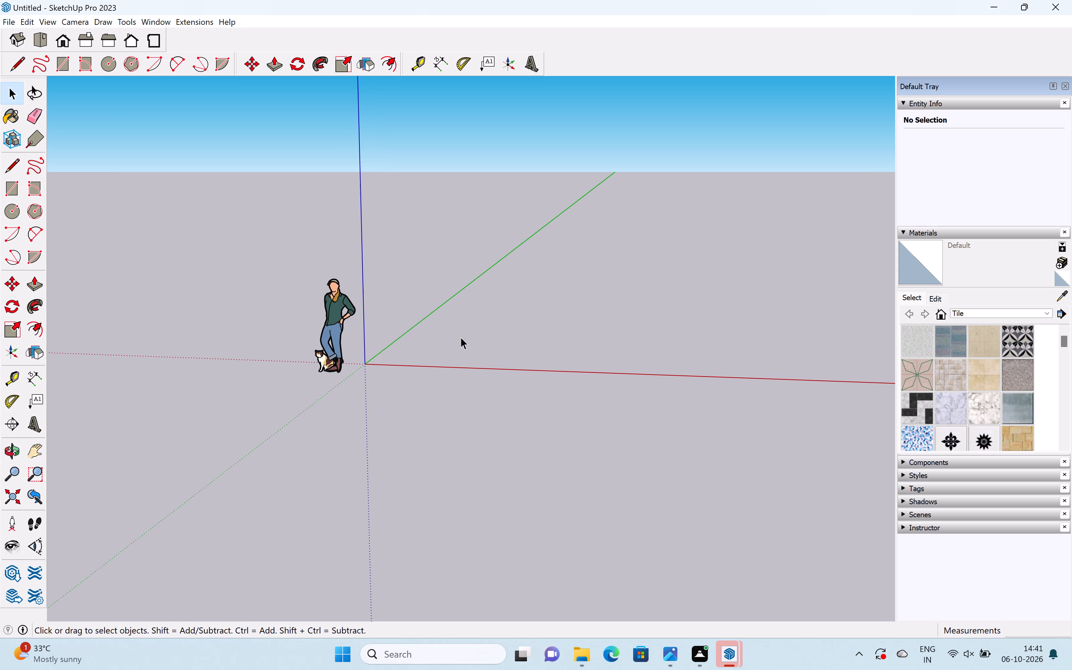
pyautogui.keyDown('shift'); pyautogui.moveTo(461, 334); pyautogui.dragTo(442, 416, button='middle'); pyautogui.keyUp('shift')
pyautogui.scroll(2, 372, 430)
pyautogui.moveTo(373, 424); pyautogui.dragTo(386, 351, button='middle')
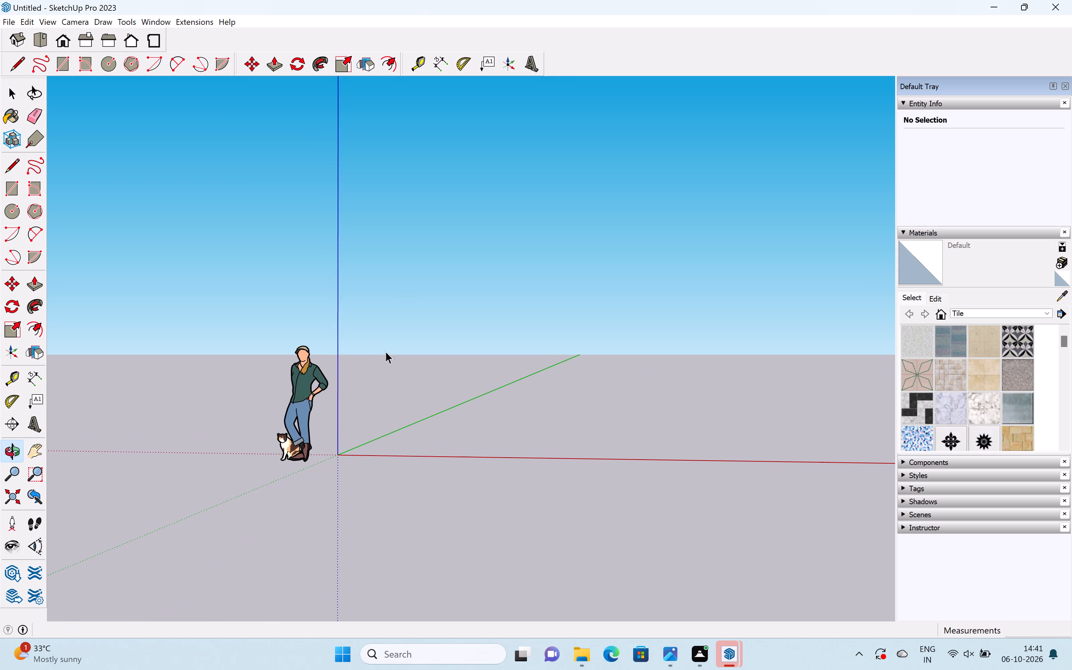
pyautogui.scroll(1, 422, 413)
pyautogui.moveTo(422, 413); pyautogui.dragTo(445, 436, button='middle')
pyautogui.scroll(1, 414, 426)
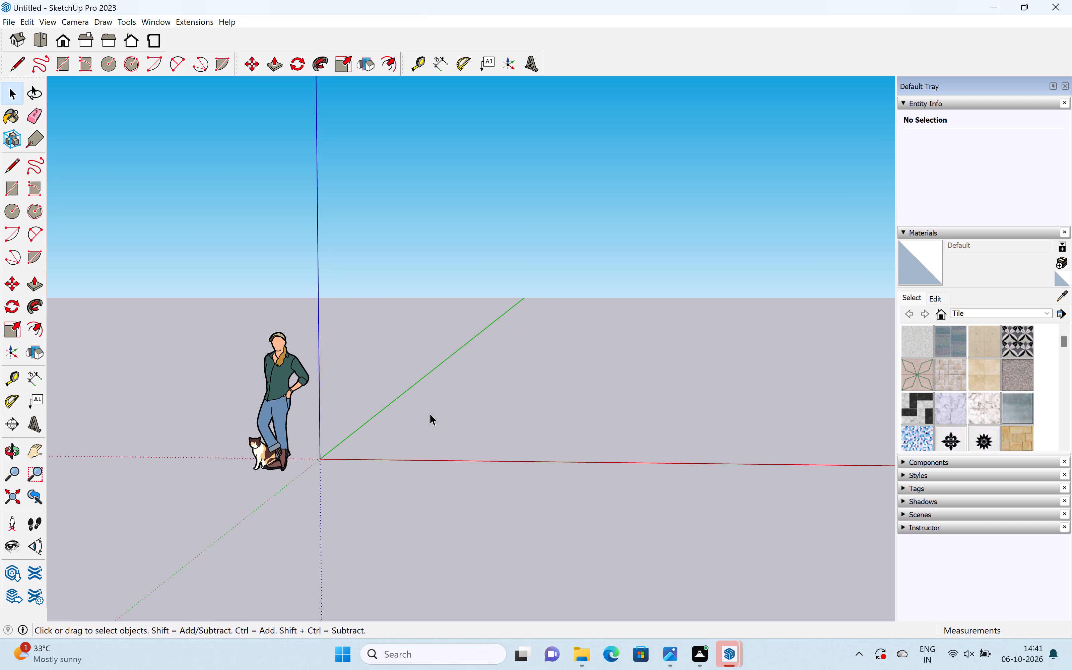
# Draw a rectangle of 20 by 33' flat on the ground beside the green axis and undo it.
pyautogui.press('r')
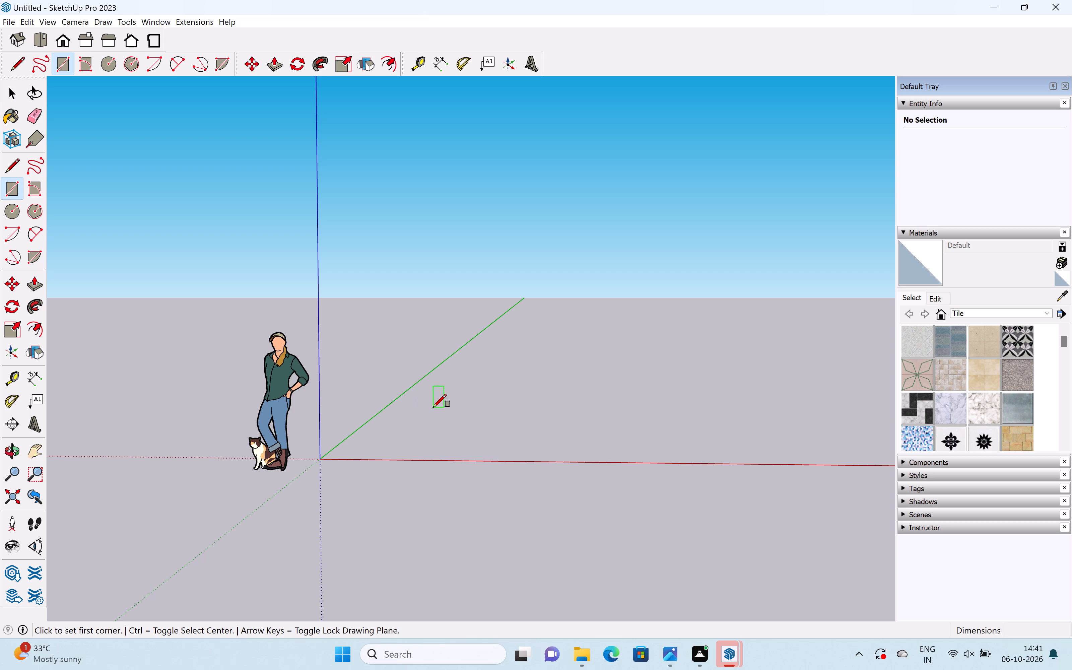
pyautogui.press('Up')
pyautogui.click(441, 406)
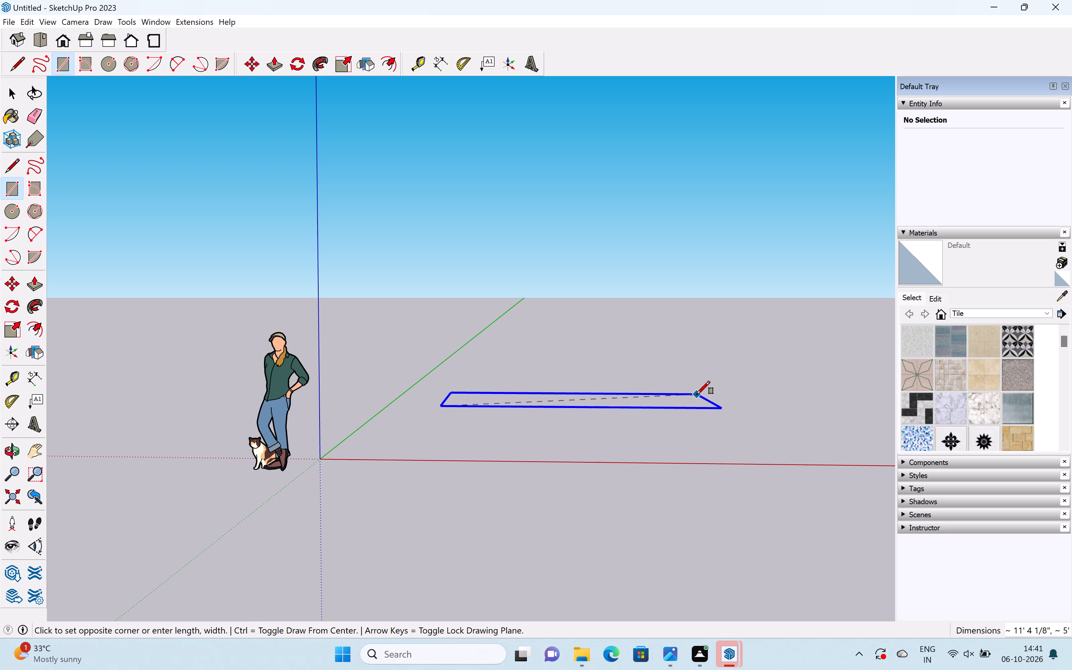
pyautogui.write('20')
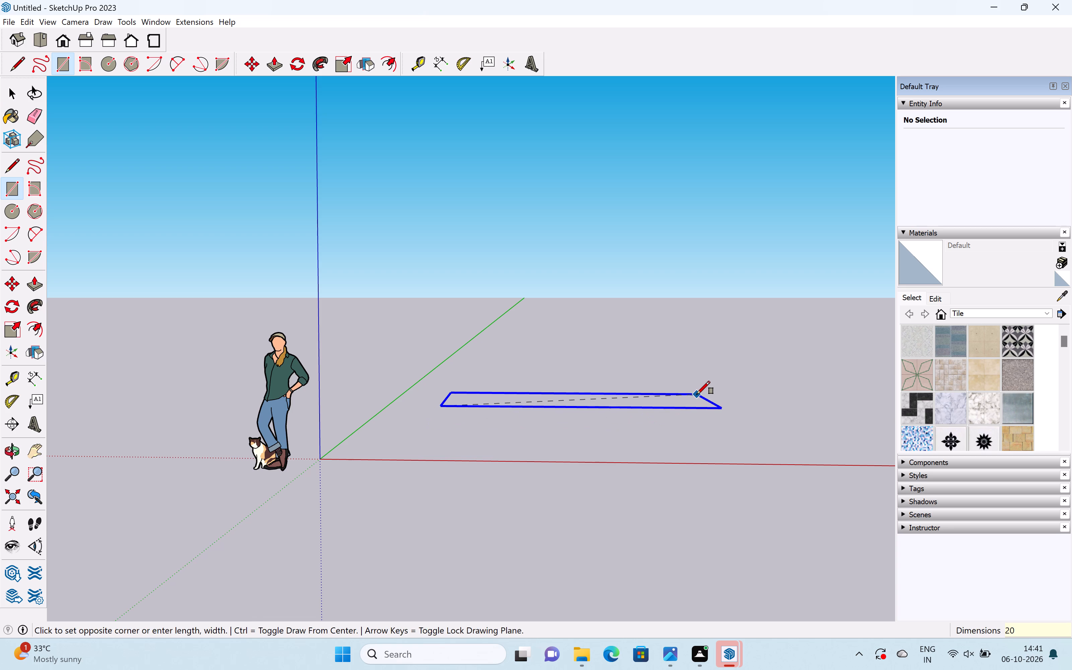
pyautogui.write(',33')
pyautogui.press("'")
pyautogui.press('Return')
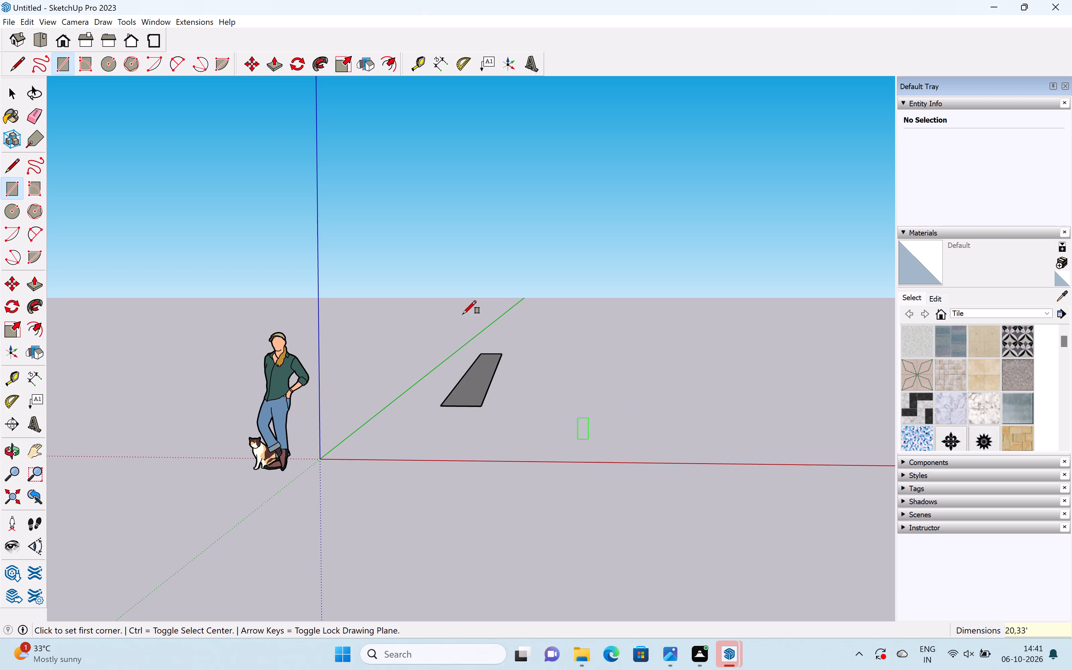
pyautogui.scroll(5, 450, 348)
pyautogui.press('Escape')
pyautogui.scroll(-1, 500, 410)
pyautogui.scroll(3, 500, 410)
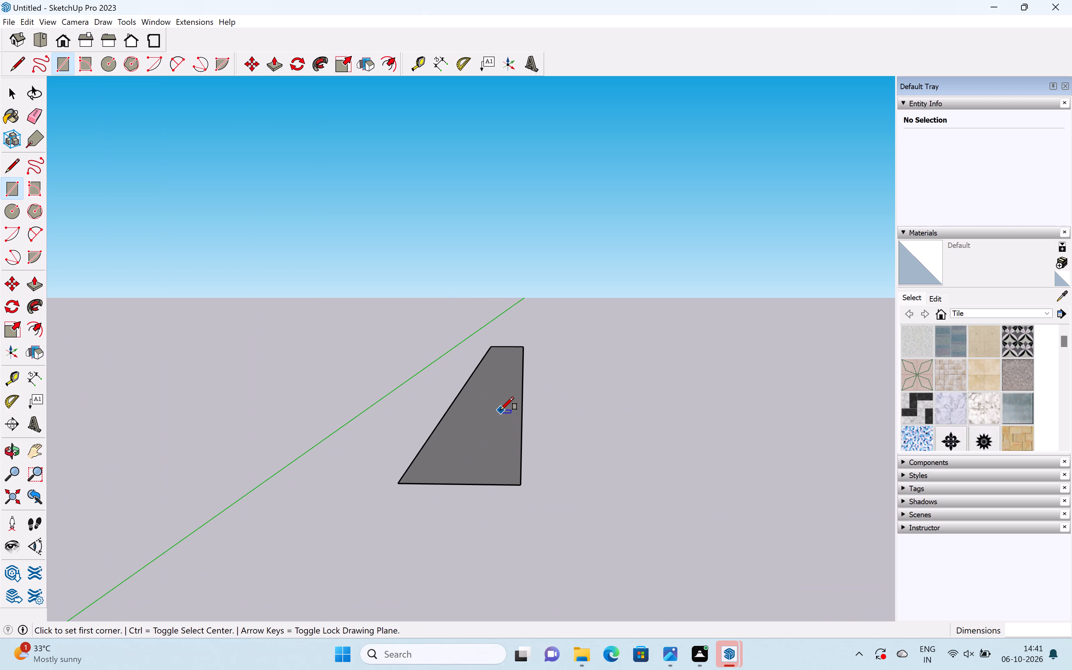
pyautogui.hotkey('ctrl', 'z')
# Draw a 20' by 33' rectangle locked to the horizontal plane, near the origin on the red axis side.
pyautogui.scroll(-3, 477, 433)
pyautogui.scroll(-3, 504, 457)
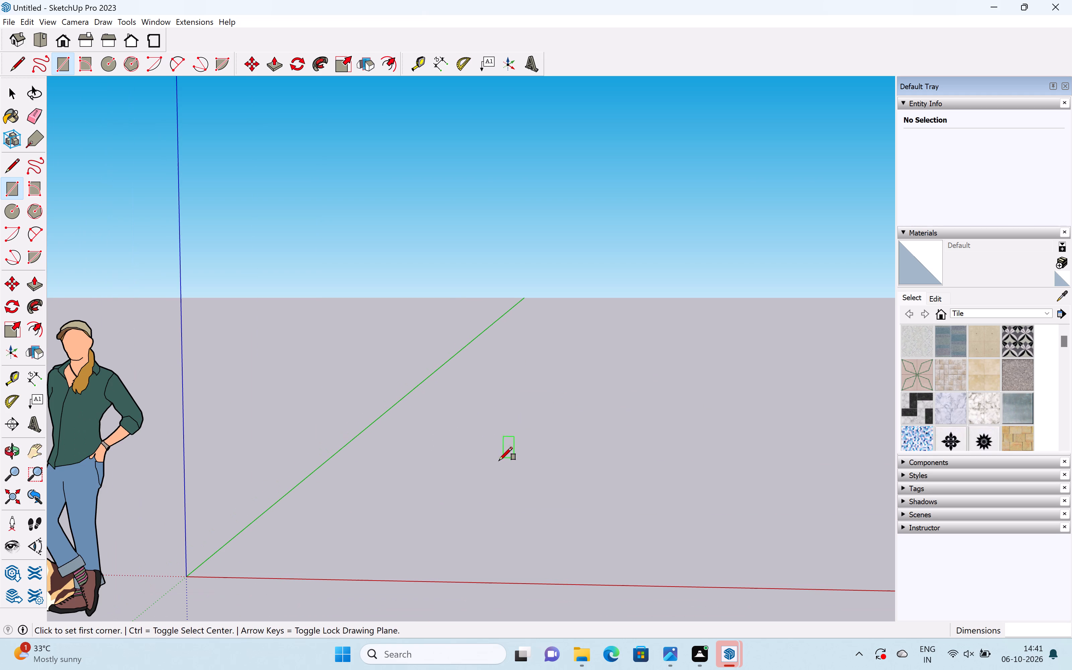
pyautogui.press('Up')
pyautogui.click(452, 461)
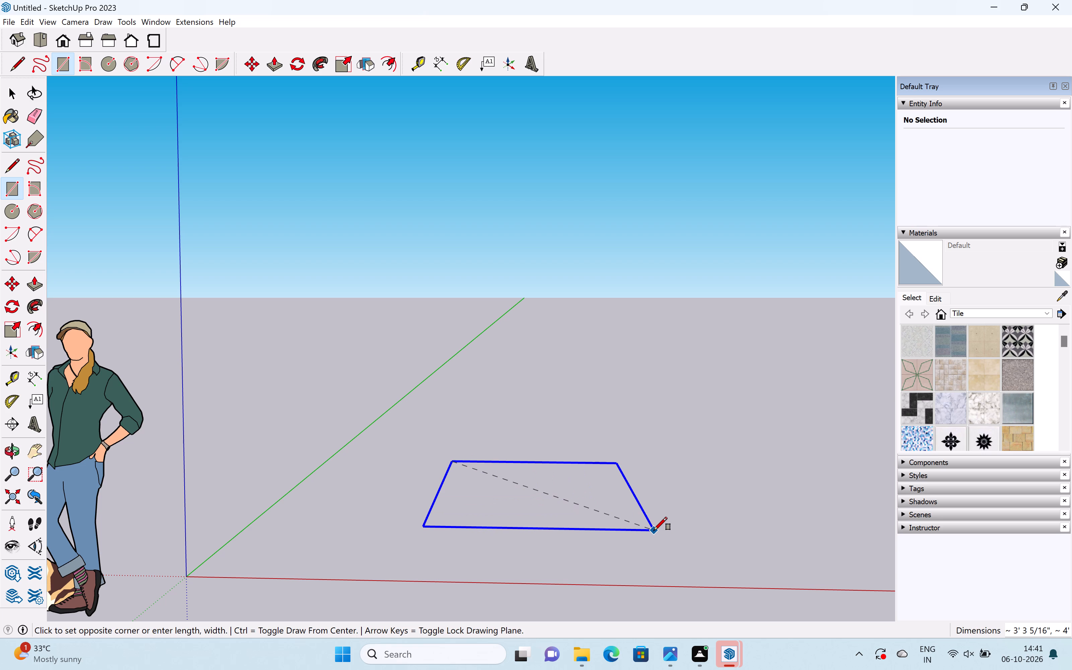
pyautogui.write("20',33'")
pyautogui.press('Return')
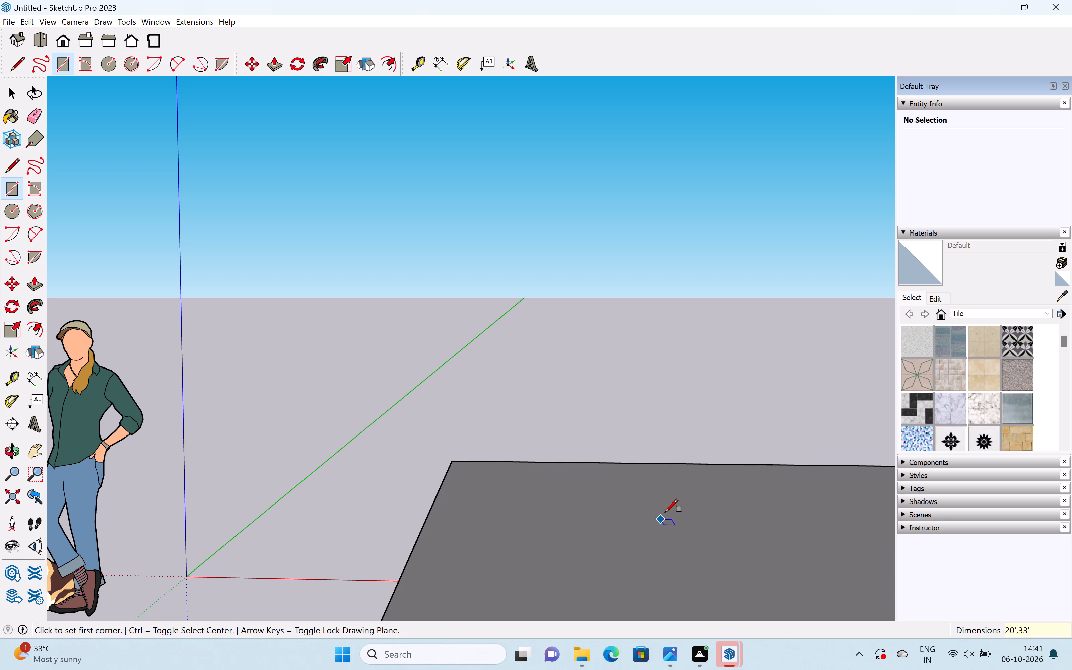
pyautogui.scroll(-7, 668, 506)
pyautogui.press('Escape')
pyautogui.scroll(-8, 643, 471)
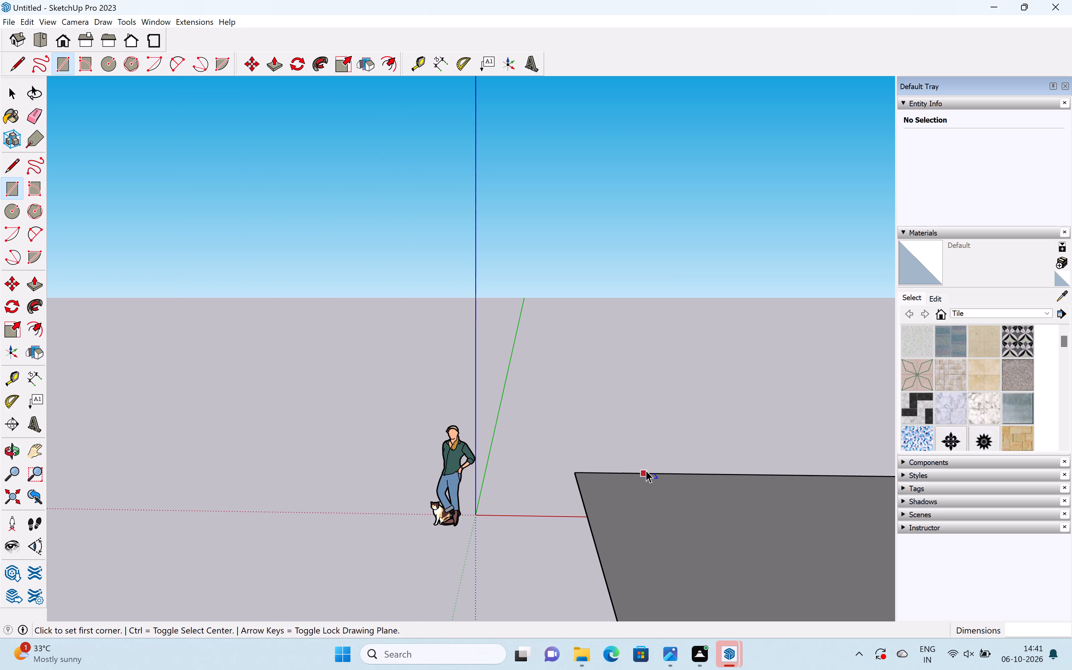
pyautogui.press('space')
# Delete the standing person figure with the cat beside the origin.
pyautogui.scroll(-4, 655, 481)
pyautogui.keyDown('shift'); pyautogui.moveTo(664, 494); pyautogui.dragTo(363, 438, button='middle'); pyautogui.keyUp('shift')
pyautogui.scroll(1, 362, 440)
pyautogui.scroll(-4, 449, 453)
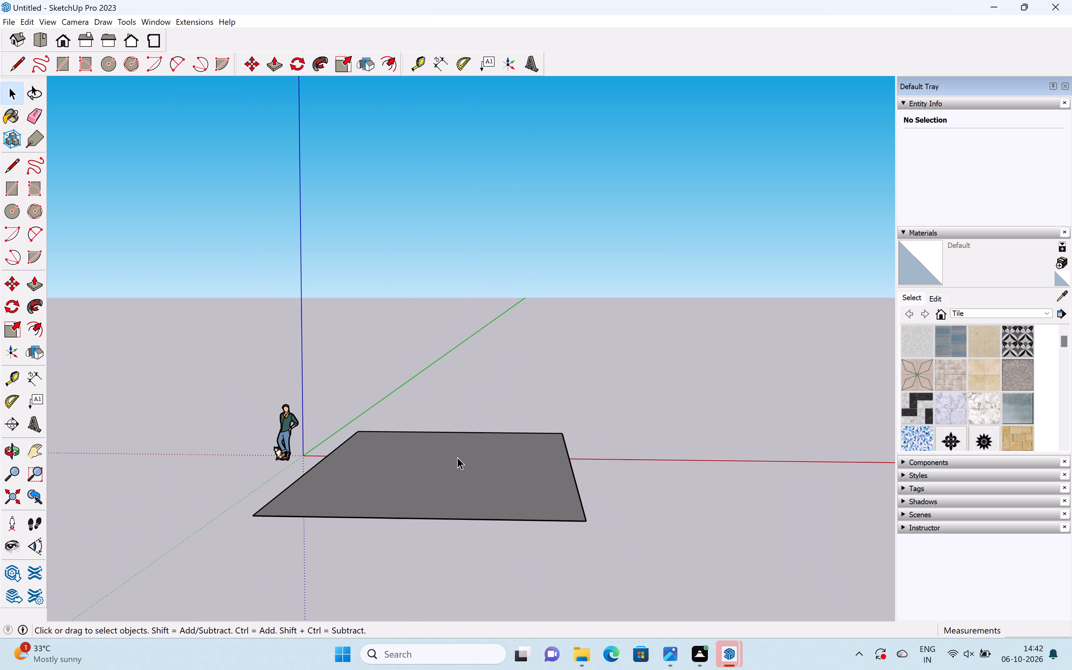
pyautogui.scroll(-1, 457, 457)
pyautogui.keyDown('shift'); pyautogui.moveTo(465, 460); pyautogui.dragTo(537, 464, button='middle'); pyautogui.keyUp('shift')
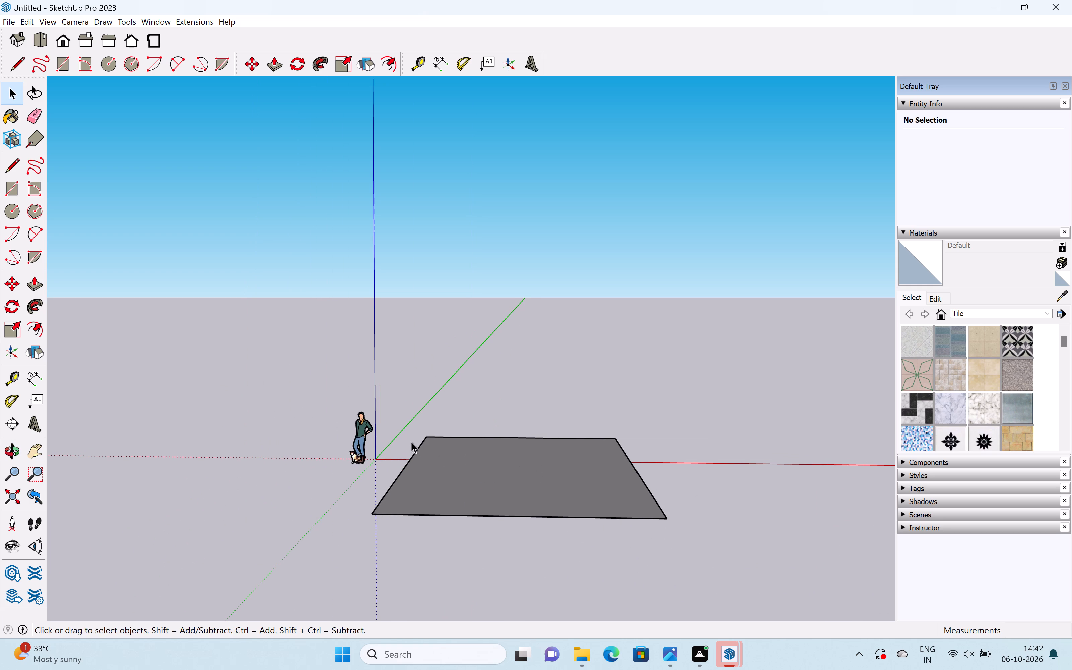
pyautogui.moveTo(331, 401); pyautogui.dragTo(381, 474)
pyautogui.moveTo(381, 474); pyautogui.dragTo(381, 474)
pyautogui.press('Delete')
# Move the whole rectangle by its near corner closest to the origin, diagonally away from the origin.
pyautogui.moveTo(339, 416); pyautogui.dragTo(691, 592)
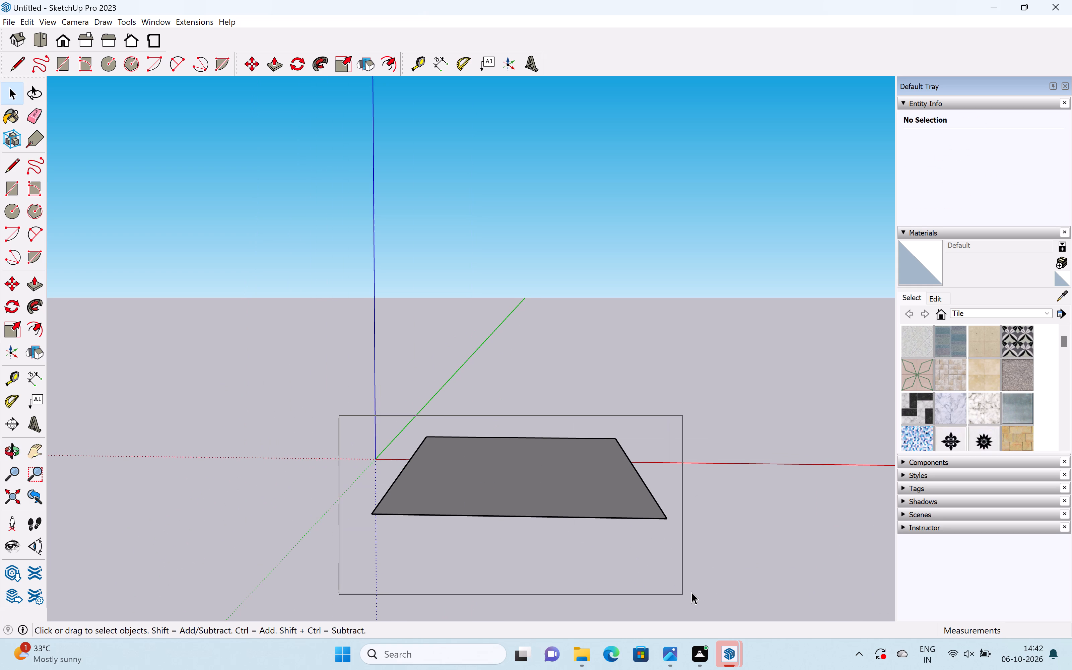
pyautogui.moveTo(691, 592); pyautogui.dragTo(693, 591)
pyautogui.press('m')
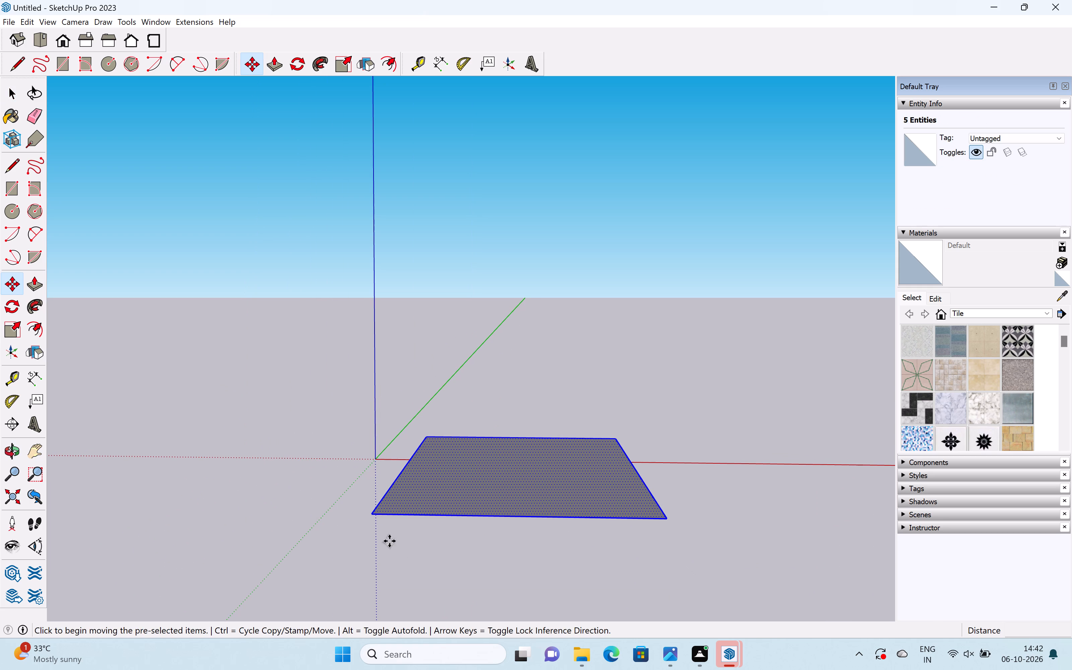
pyautogui.click(370, 515)
pyautogui.click(469, 431)
pyautogui.press('space')
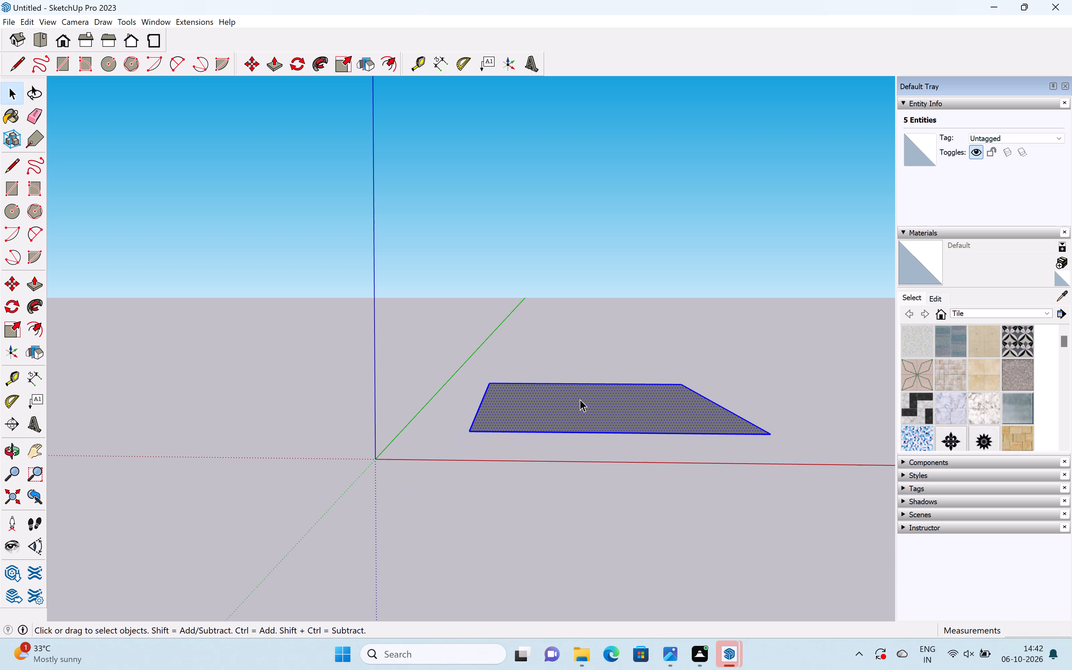
# Reselect the rectangle's face and edges and move it again by the same corner, farther away from the origin.
pyautogui.keyDown('shift'); pyautogui.moveTo(575, 404); pyautogui.dragTo(486, 544, button='middle'); pyautogui.keyUp('shift')
pyautogui.scroll(1, 486, 544)
pyautogui.moveTo(500, 522); pyautogui.dragTo(504, 515, button='middle')
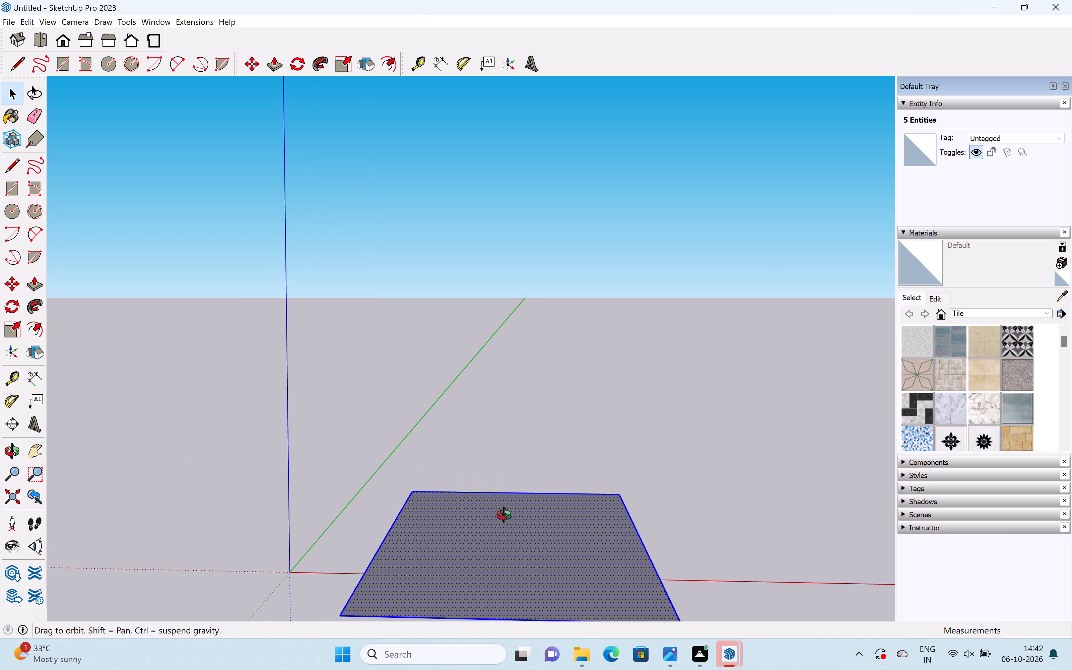
pyautogui.moveTo(504, 515); pyautogui.dragTo(523, 441, button='middle')
pyautogui.moveTo(522, 442); pyautogui.dragTo(491, 527, button='middle')
pyautogui.scroll(-2, 495, 524)
pyautogui.press('space')
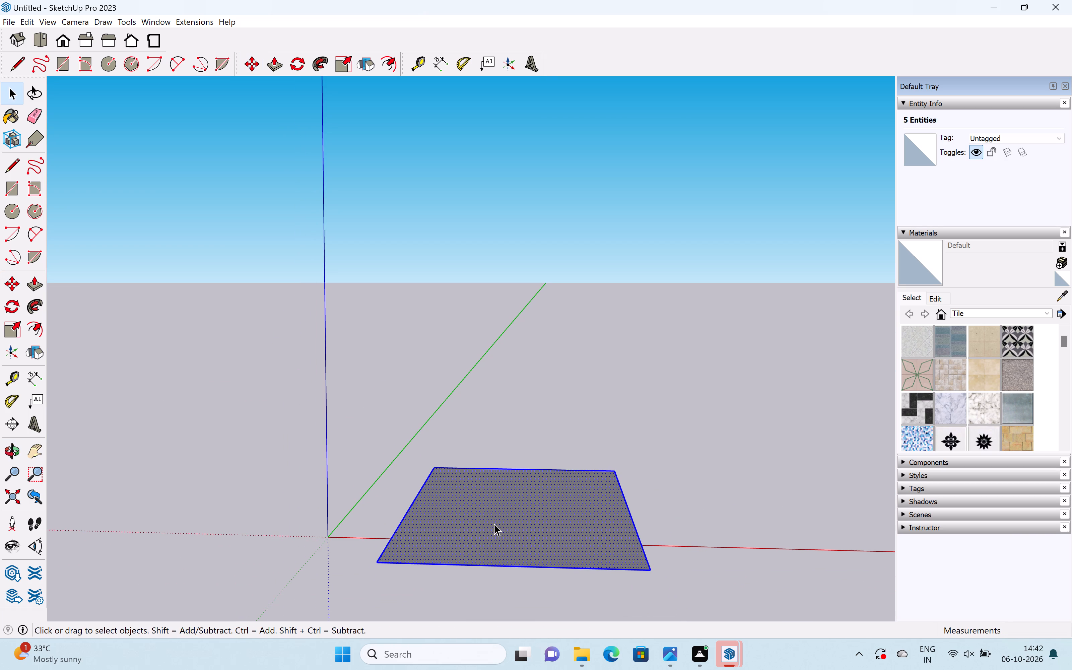
pyautogui.click(501, 541)
pyautogui.click(503, 543)
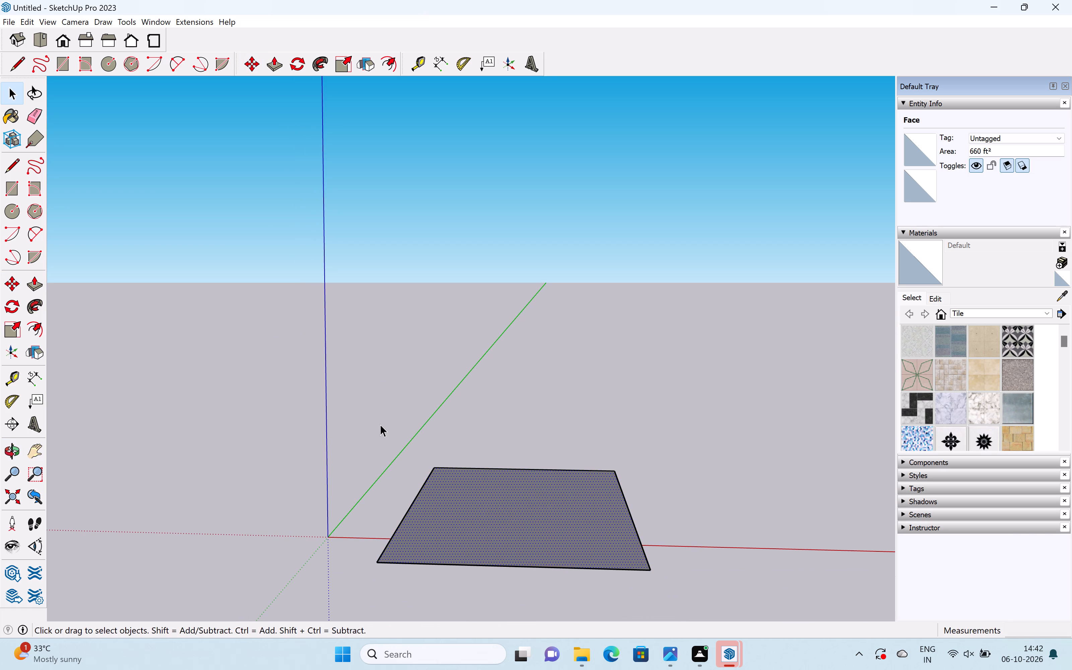
pyautogui.moveTo(375, 423); pyautogui.dragTo(697, 594)
pyautogui.press('m')
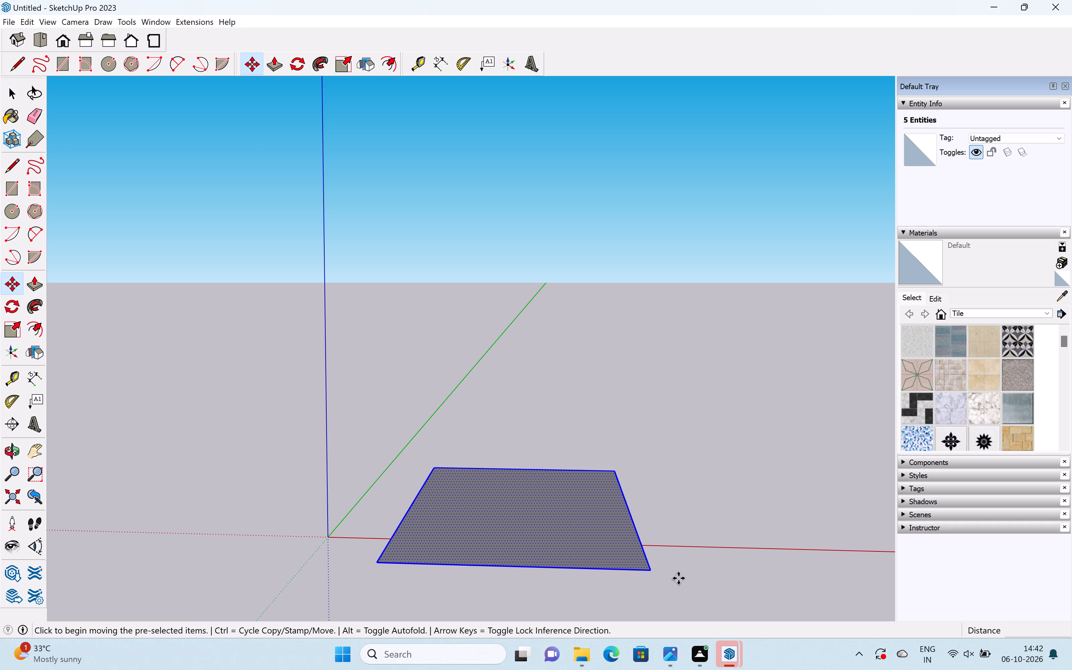
pyautogui.press('Return')
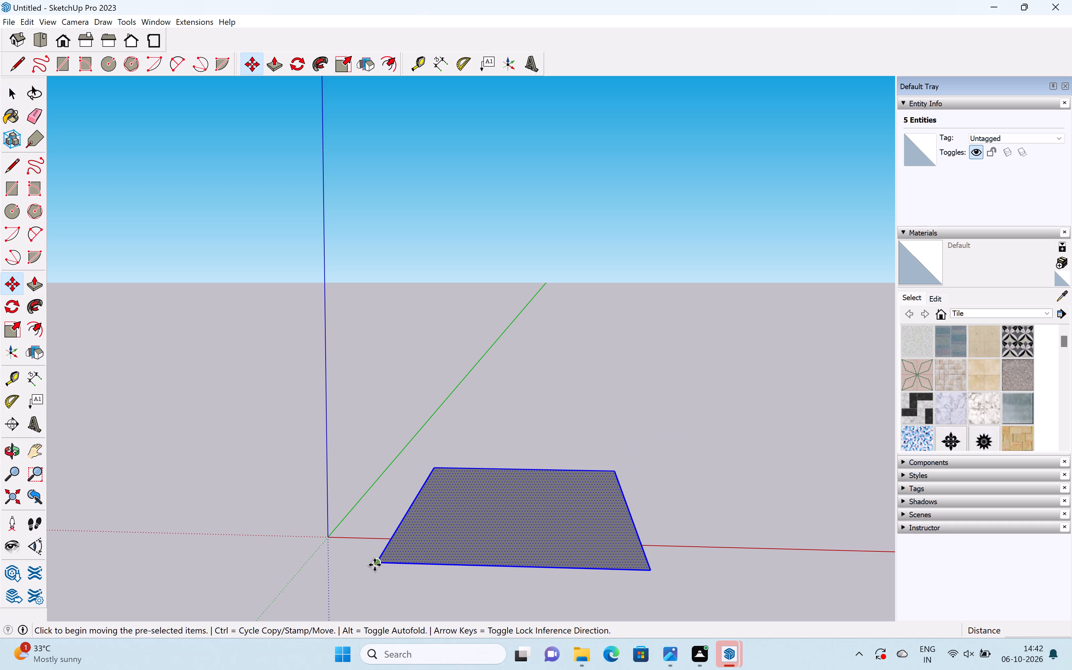
pyautogui.click(375, 564)
pyautogui.click(461, 480)
pyautogui.press('space')
# Group the rectangle's face with its edges and open the group for editing.
pyautogui.doubleClick(547, 447)
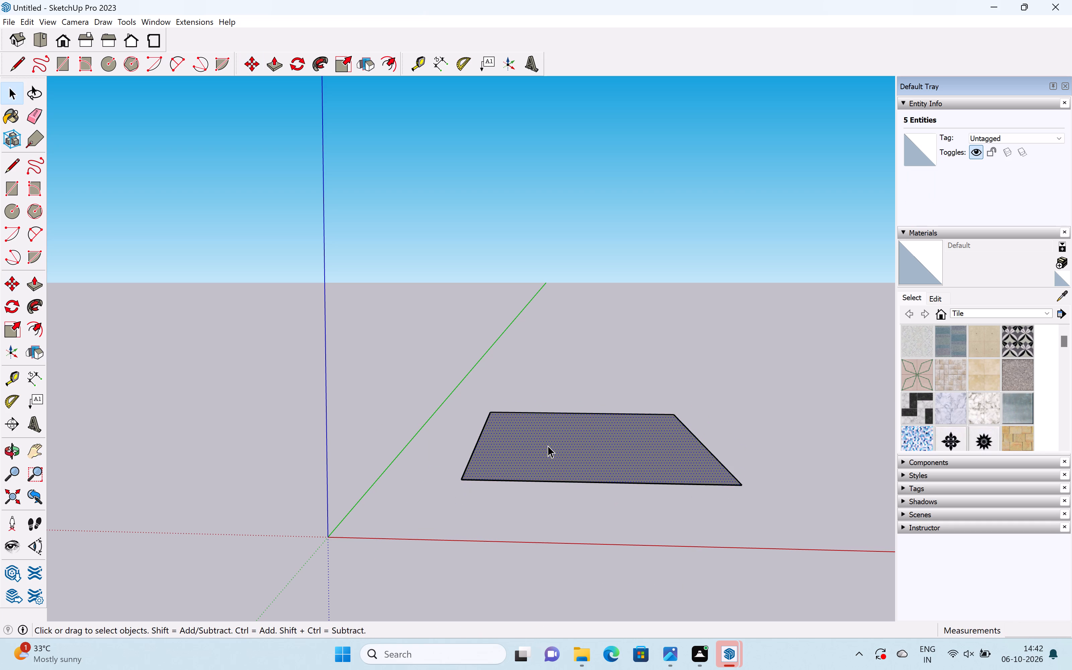
pyautogui.doubleClick(548, 446)
pyautogui.rightClick(548, 446)
pyautogui.click(634, 551)
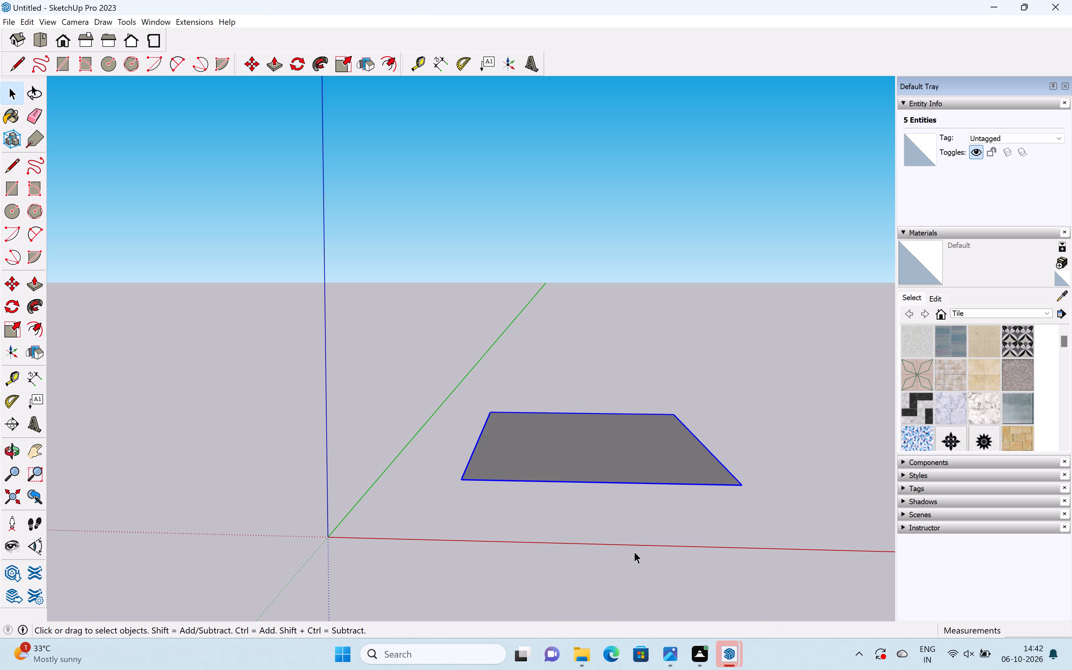
pyautogui.doubleClick(622, 462)
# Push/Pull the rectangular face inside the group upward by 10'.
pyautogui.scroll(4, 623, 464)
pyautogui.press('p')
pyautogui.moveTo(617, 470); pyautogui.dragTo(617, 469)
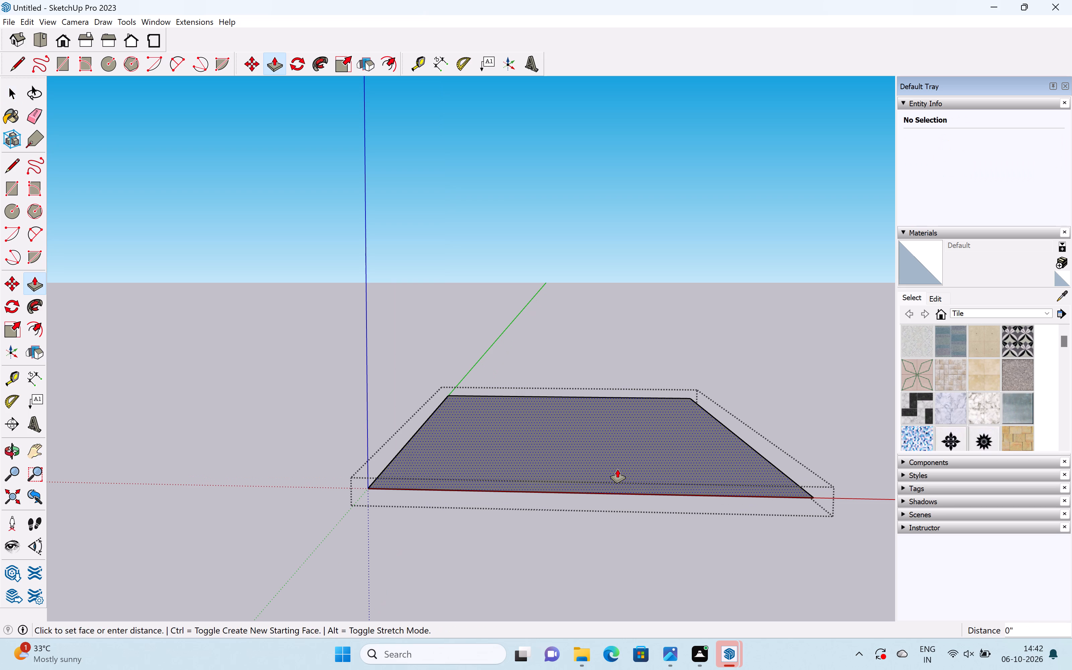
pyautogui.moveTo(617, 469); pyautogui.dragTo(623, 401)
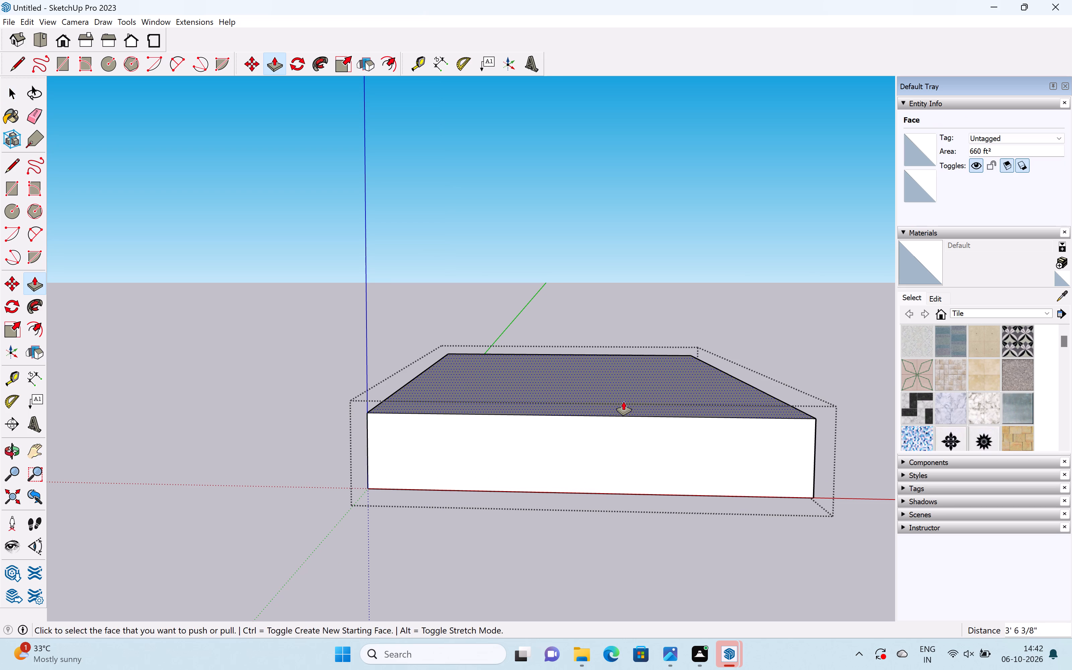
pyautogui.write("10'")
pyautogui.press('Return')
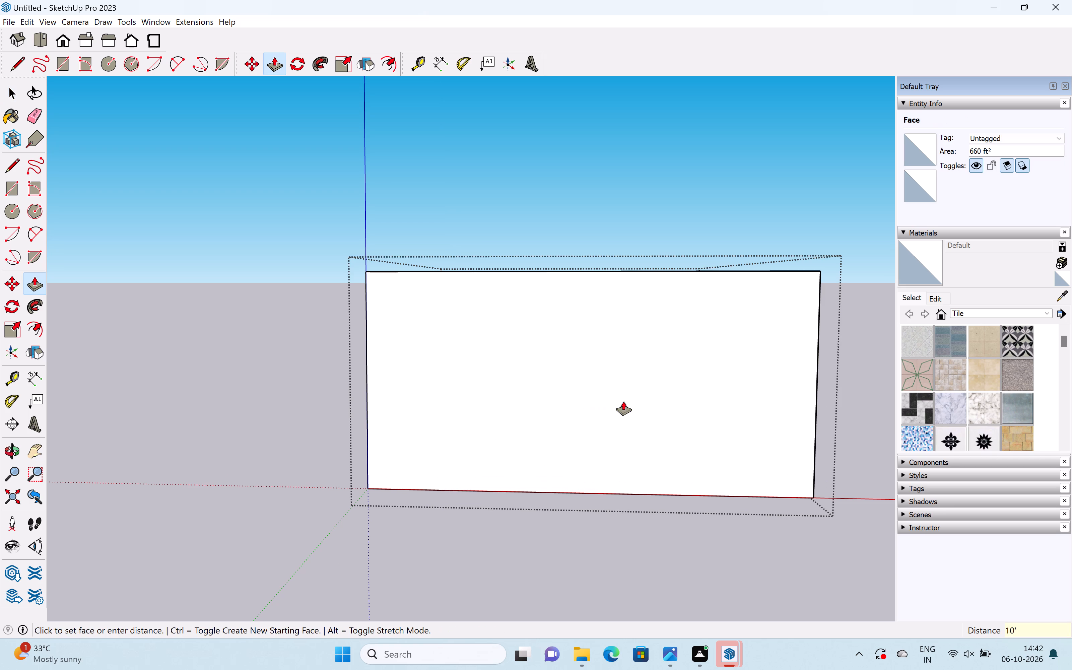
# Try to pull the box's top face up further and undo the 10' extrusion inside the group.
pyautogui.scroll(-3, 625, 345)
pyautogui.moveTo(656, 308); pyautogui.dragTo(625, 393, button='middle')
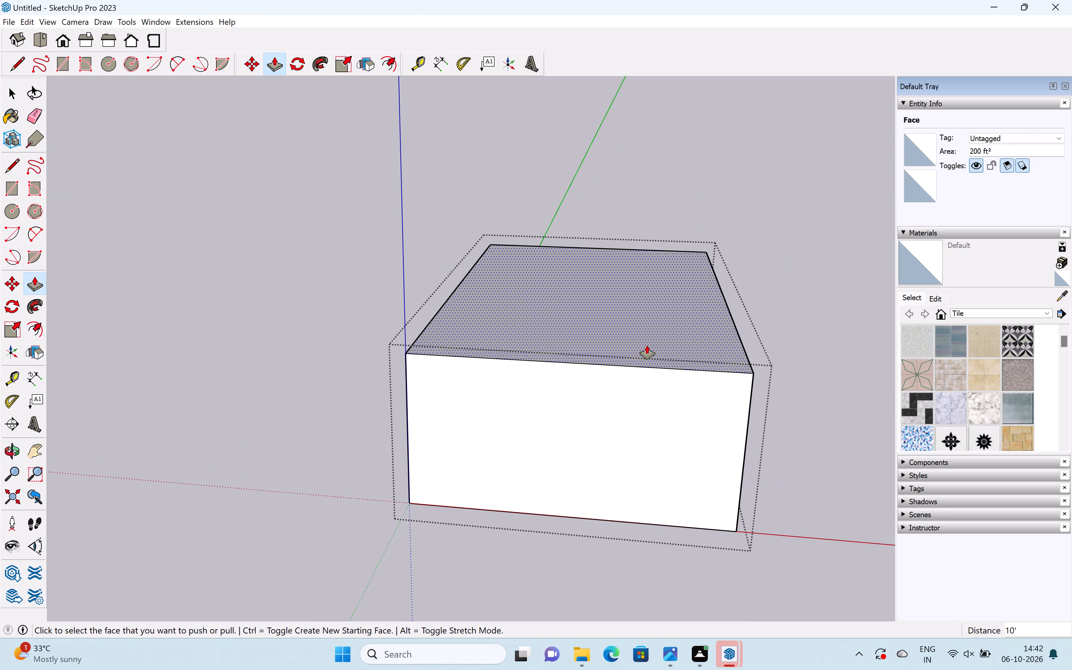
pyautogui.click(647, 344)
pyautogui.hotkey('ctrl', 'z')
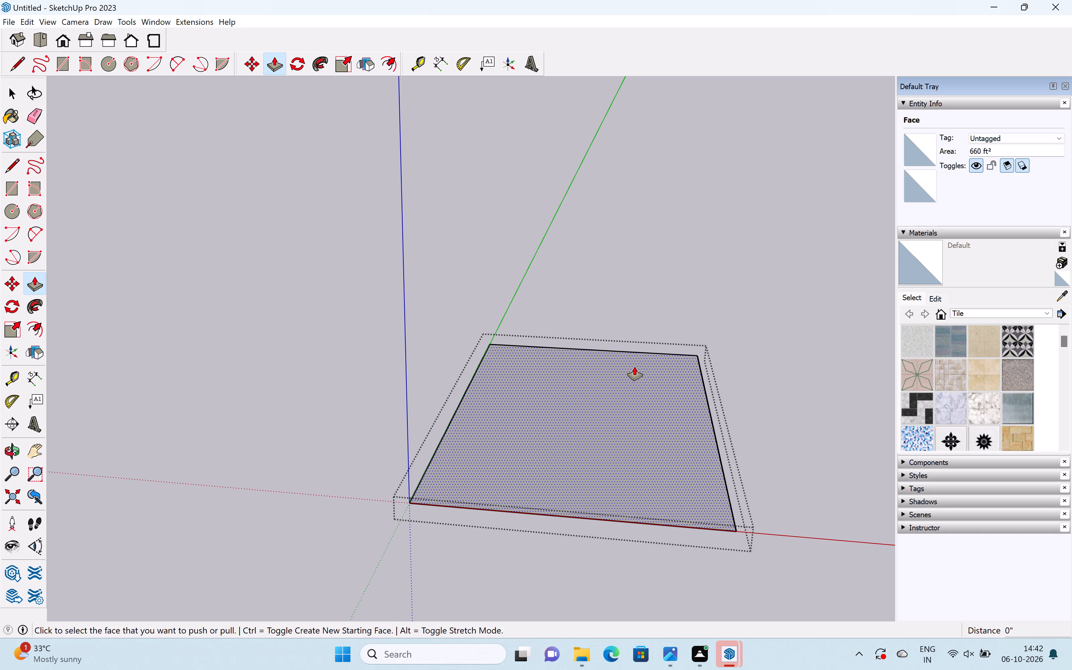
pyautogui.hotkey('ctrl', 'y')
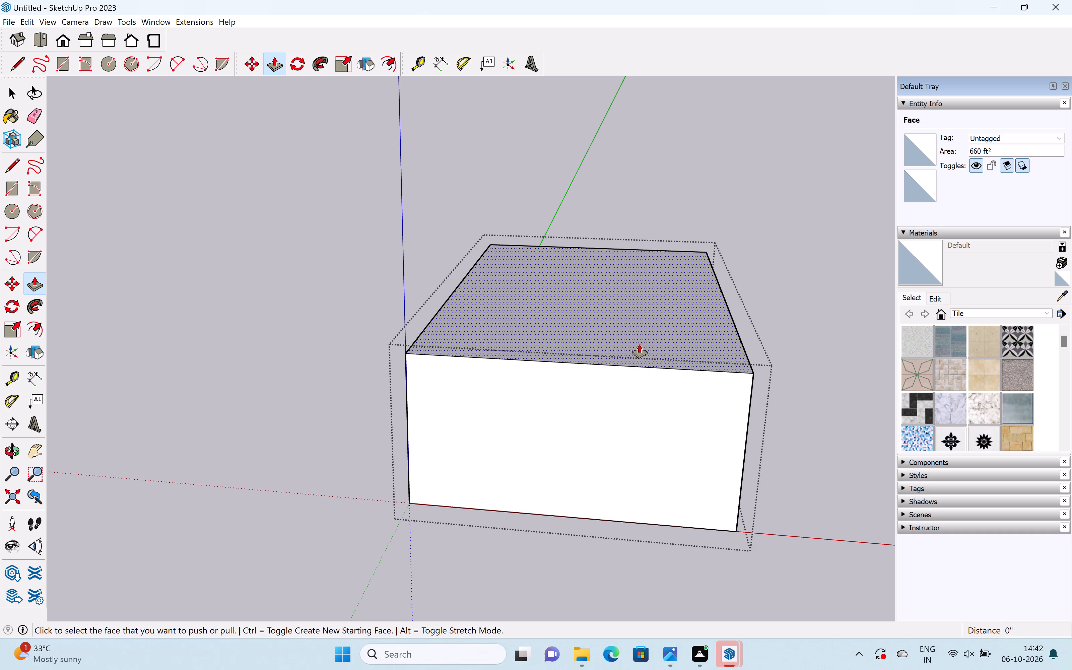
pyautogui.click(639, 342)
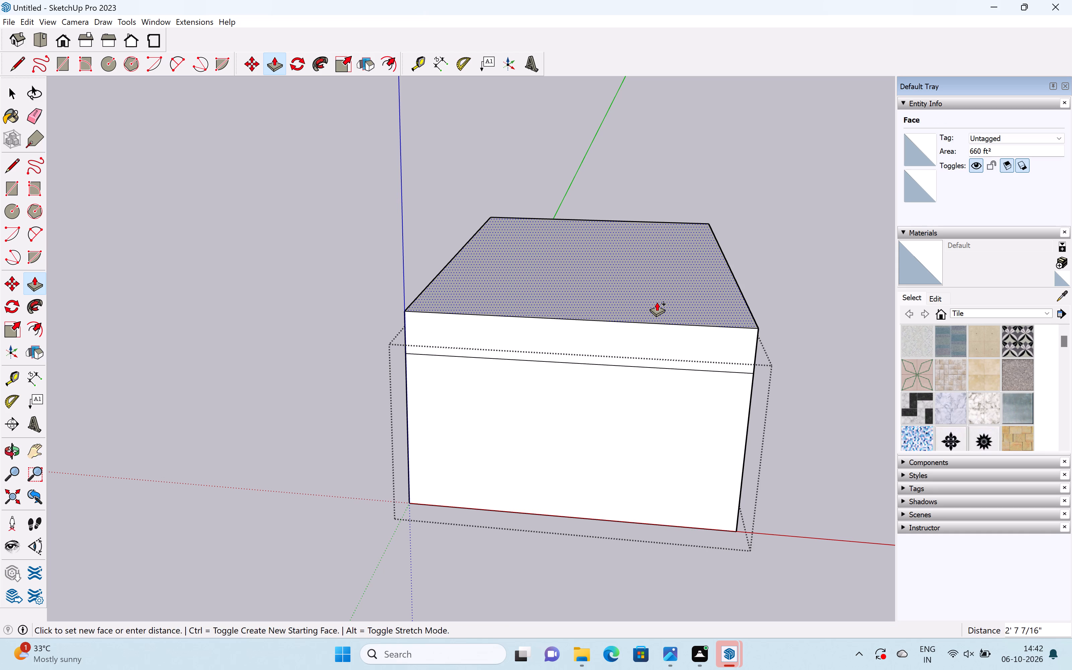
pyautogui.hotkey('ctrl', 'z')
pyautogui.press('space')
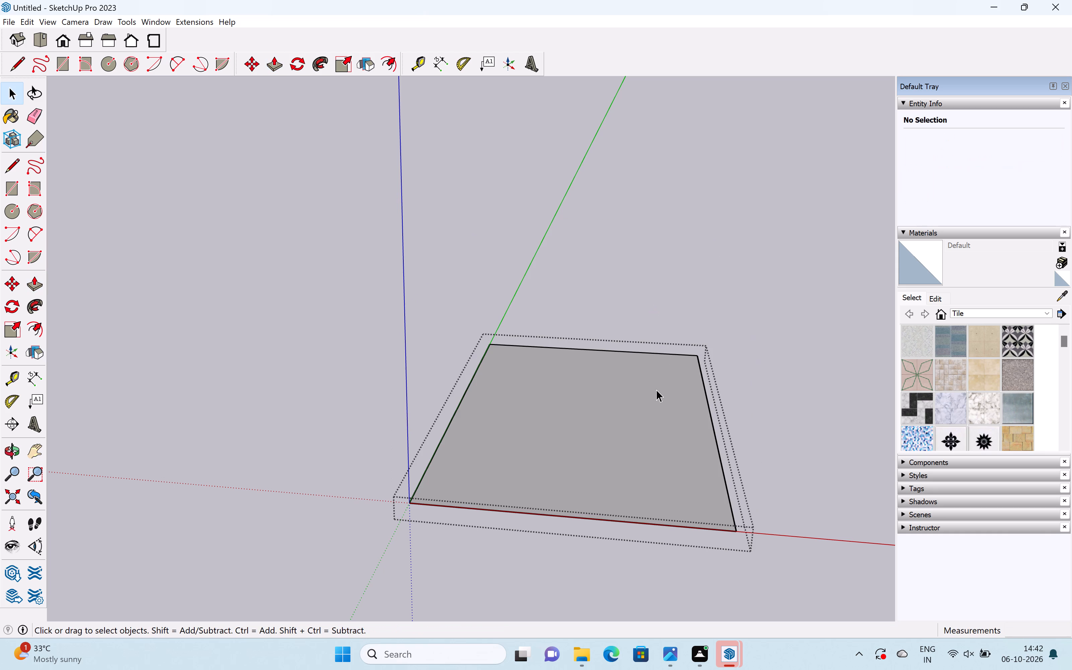
# Push/Pull the rectangular base face inside the group upward by 10'.
pyautogui.press('p')
pyautogui.moveTo(644, 427); pyautogui.dragTo(646, 421)
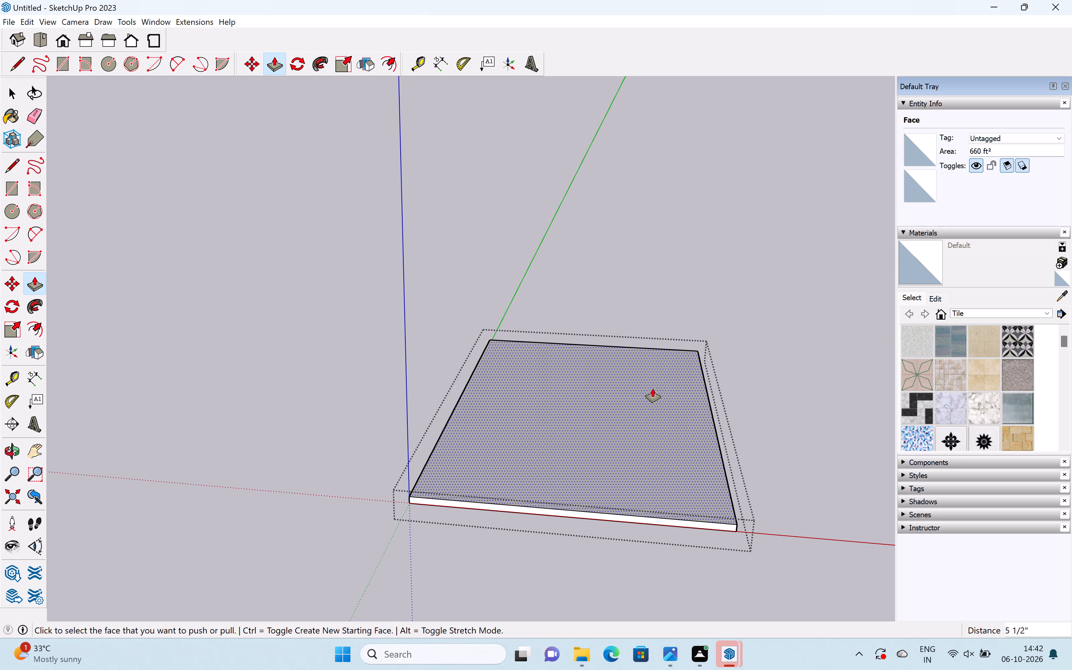
pyautogui.write("10'")
pyautogui.press('Return')
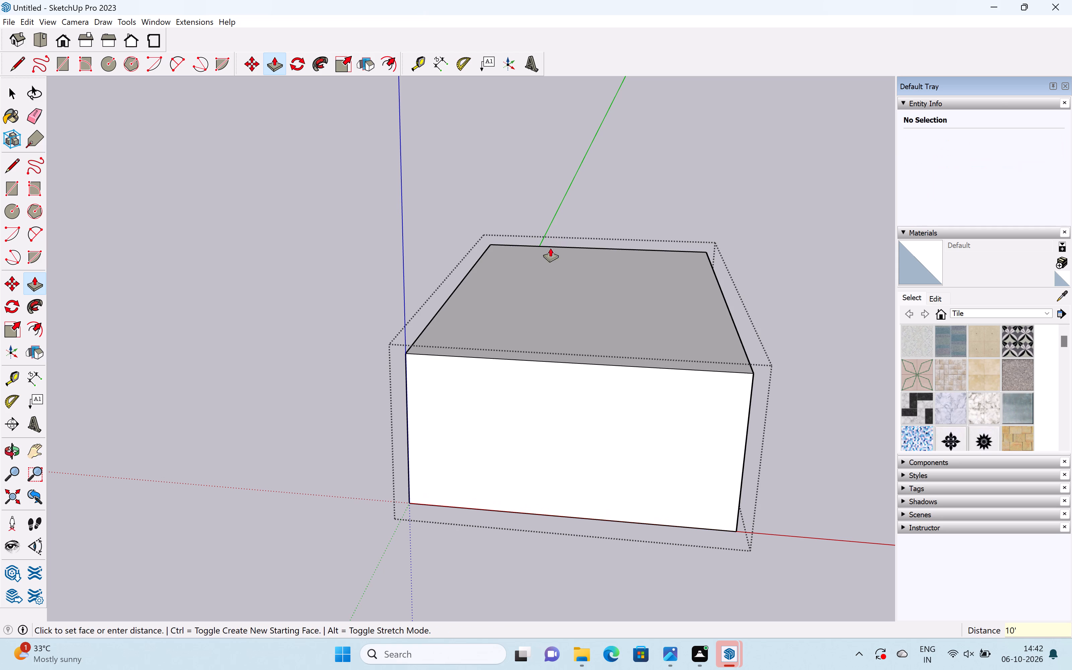
# Push/Pull the box's top face up by 6" with a new starting face to form the first slab.
pyautogui.moveTo(573, 307); pyautogui.dragTo(587, 258, button='middle')
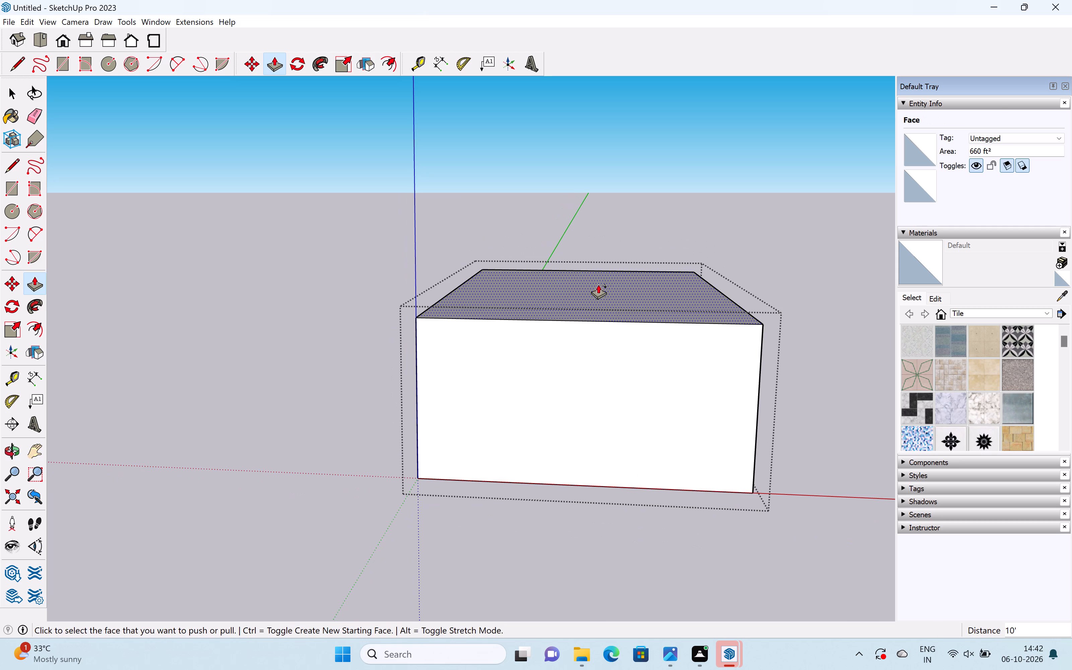
pyautogui.click(596, 288)
pyautogui.click(598, 303)
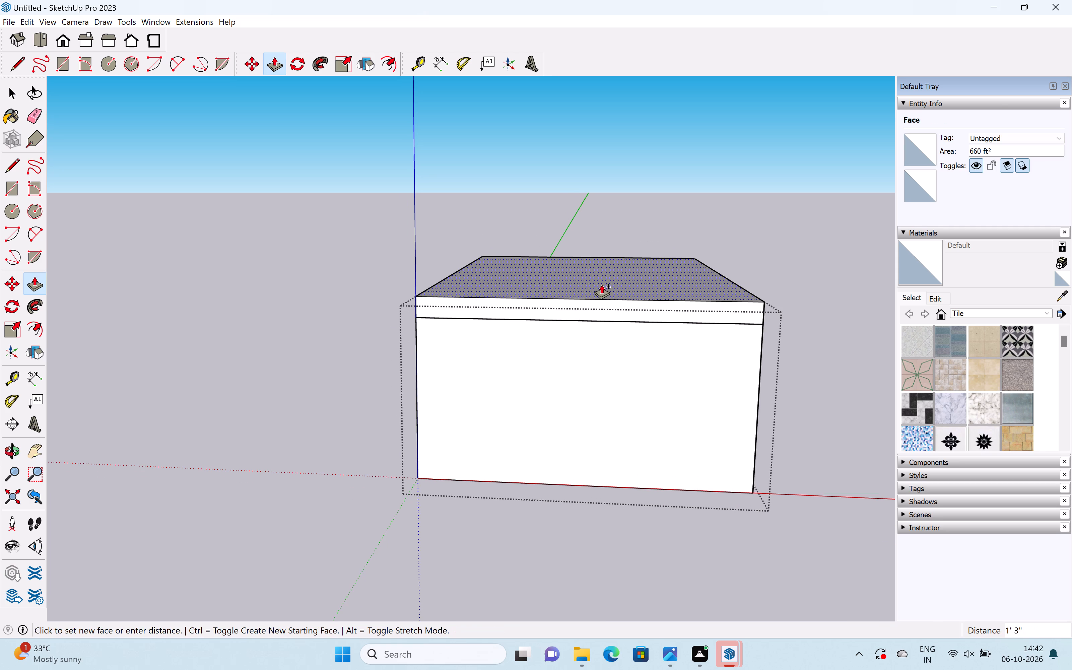
pyautogui.write('6"')
pyautogui.press('Return')
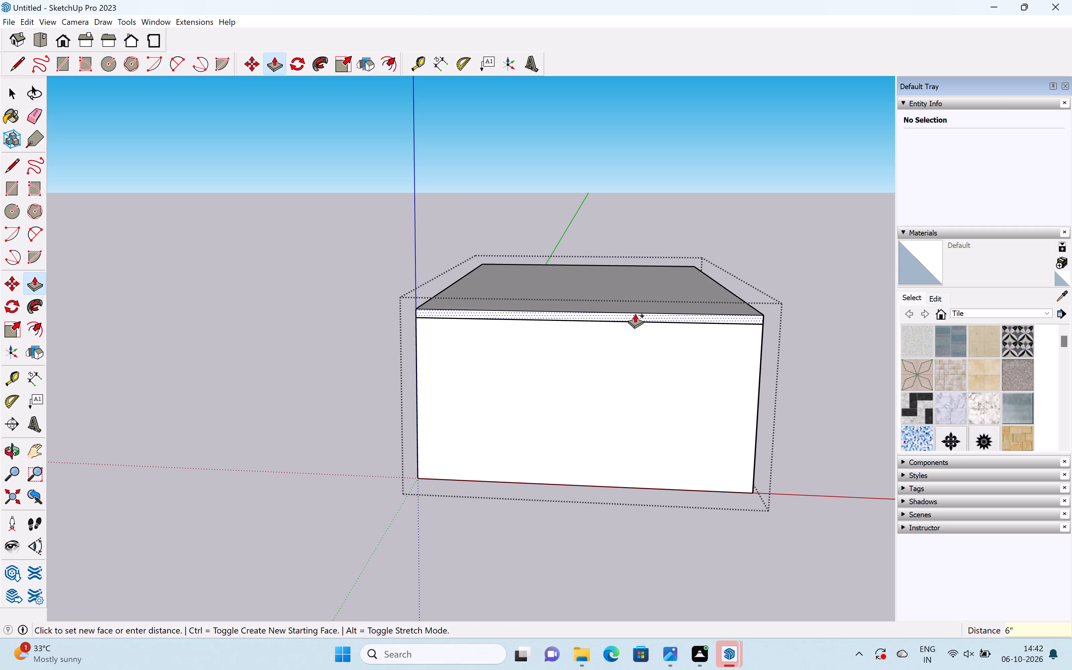
# Push/Pull the first slab's top face up by 10' with a new starting face to form the second storey.
pyautogui.scroll(4, 633, 317)
pyautogui.click(640, 286)
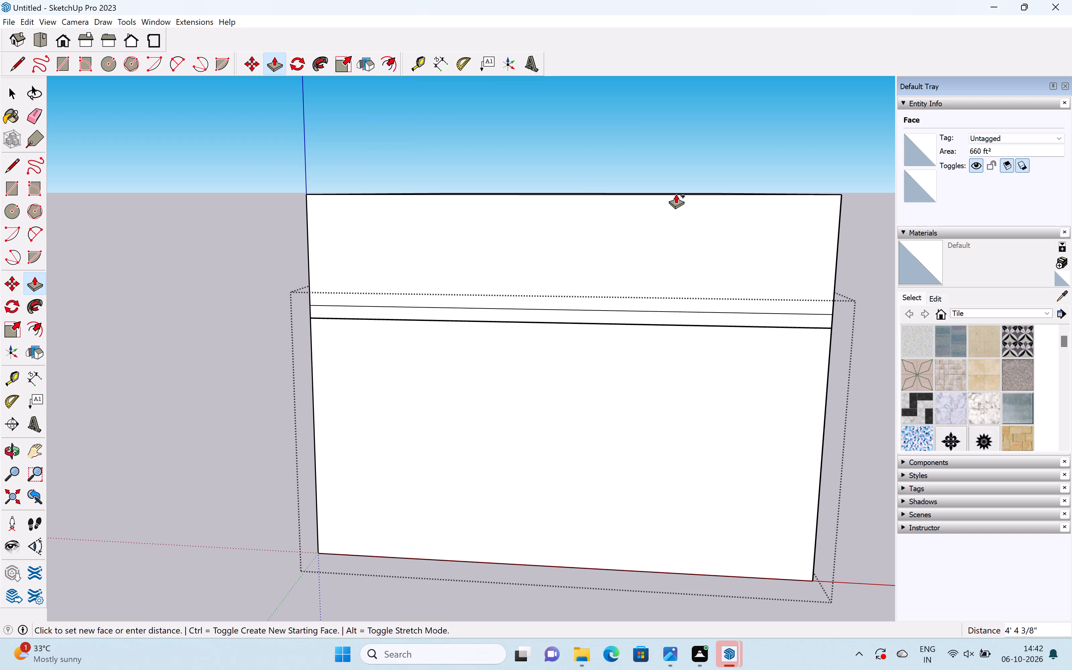
pyautogui.write("10'")
pyautogui.press('Return')
# Push/Pull the second storey's top face up by 6" with a new starting face to form the second slab.
pyautogui.scroll(-8, 679, 198)
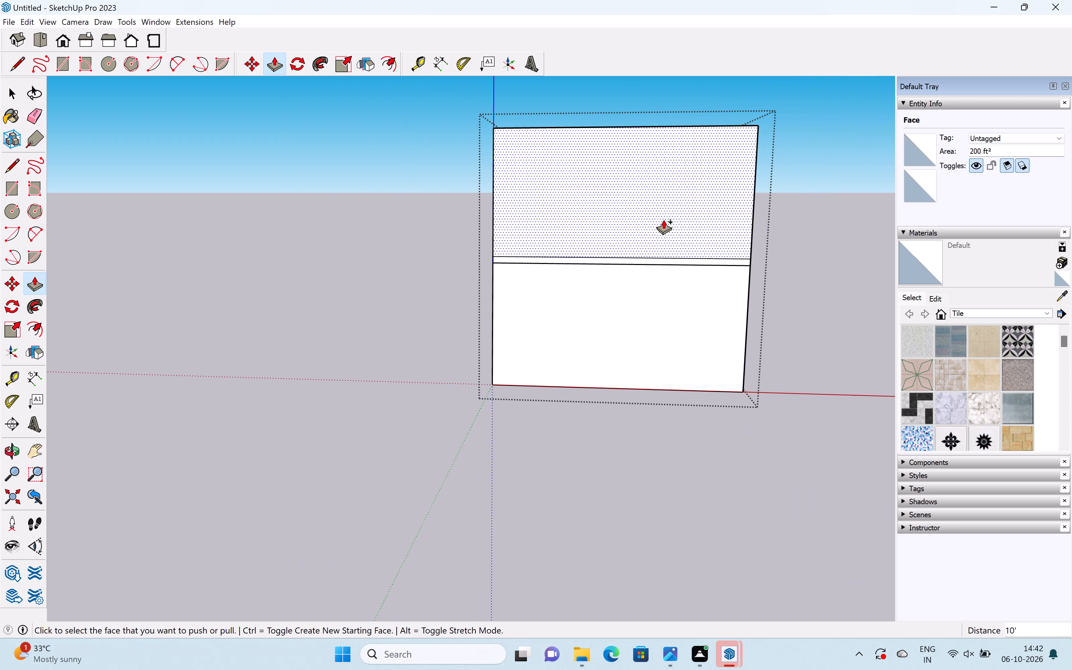
pyautogui.keyDown('shift'); pyautogui.moveTo(662, 220); pyautogui.dragTo(576, 420, button='middle'); pyautogui.keyUp('shift')
pyautogui.scroll(4, 594, 334)
pyautogui.click(591, 304)
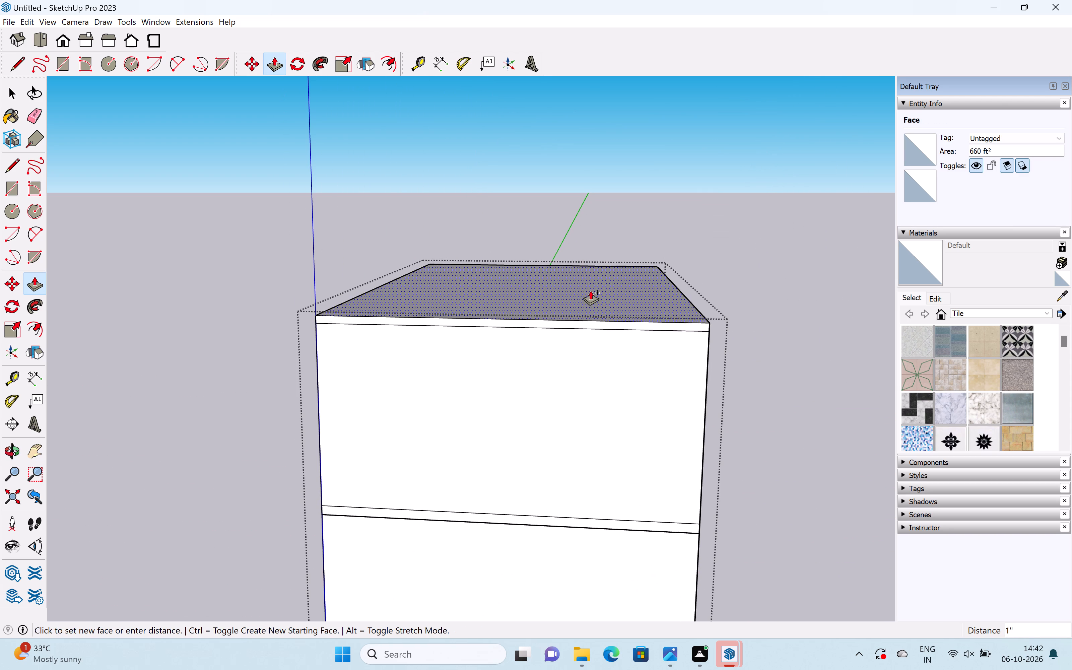
pyautogui.write('6"')
pyautogui.press('Return')
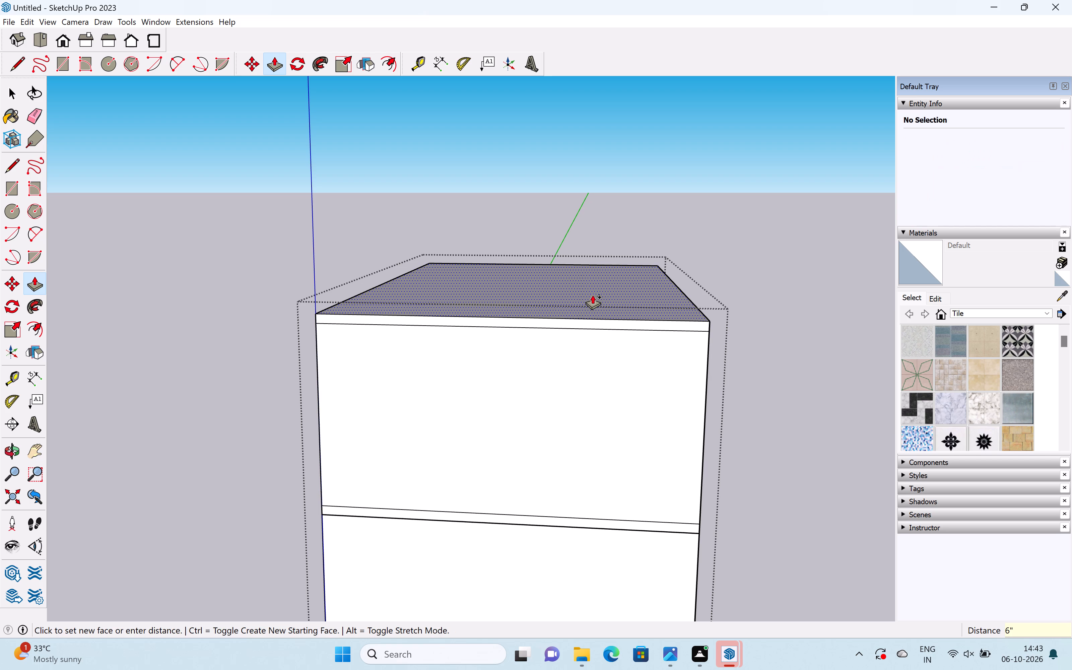
# Undo a stray pull of the second slab's top face and Push/Pull it up by 10' as the third storey.
pyautogui.scroll(3, 569, 289)
pyautogui.click(576, 293)
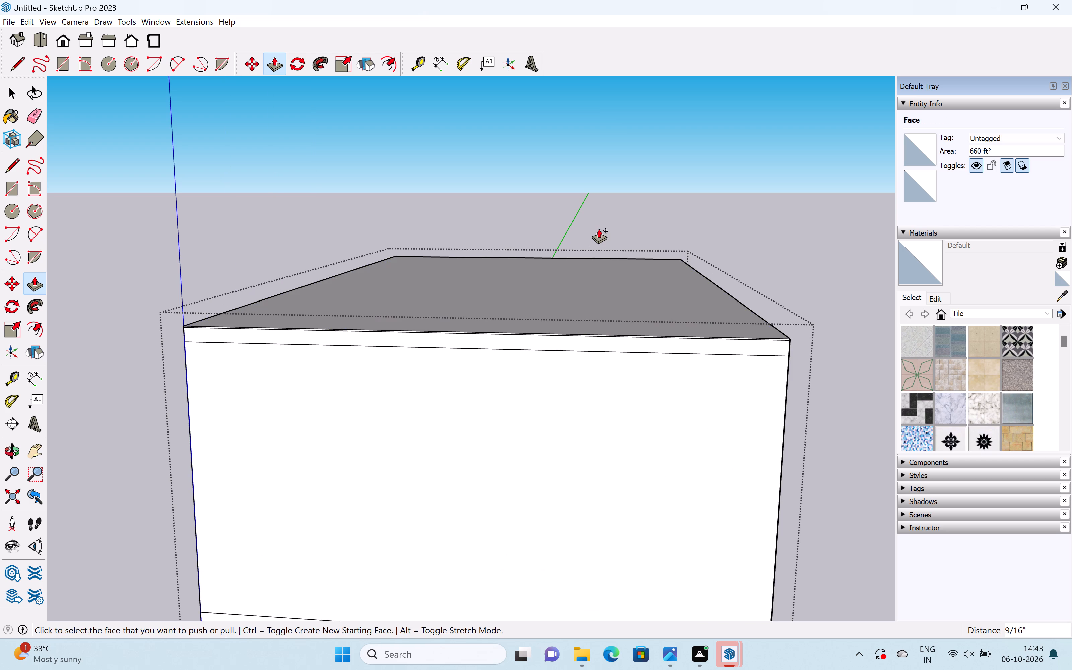
pyautogui.hotkey('ctrl', 'z')
pyautogui.click(556, 304)
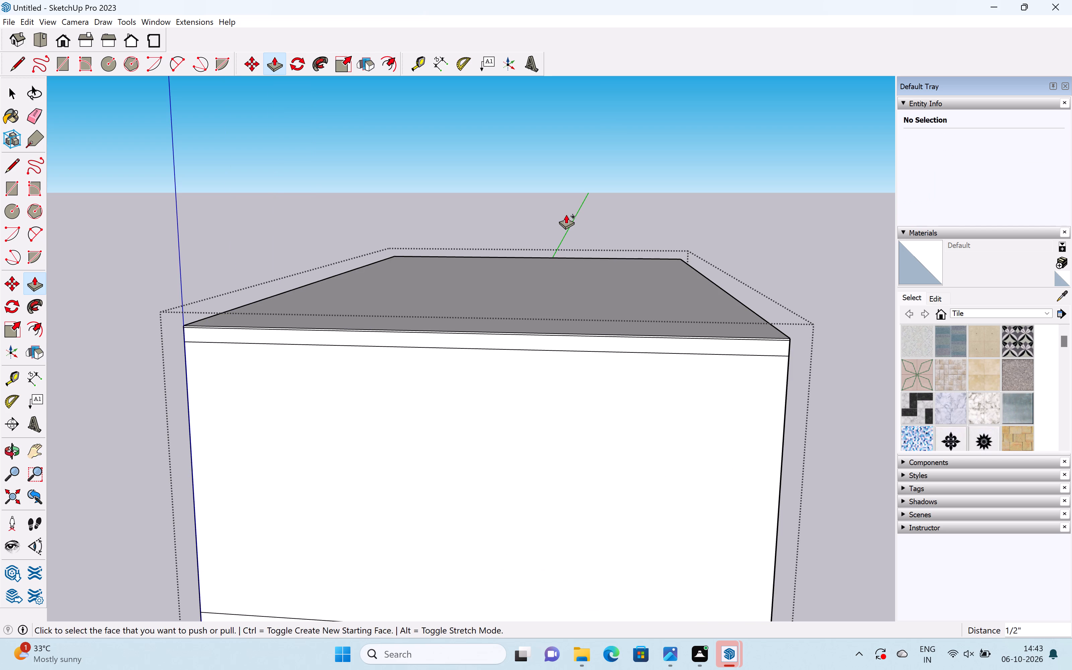
pyautogui.write('10')
pyautogui.press("'")
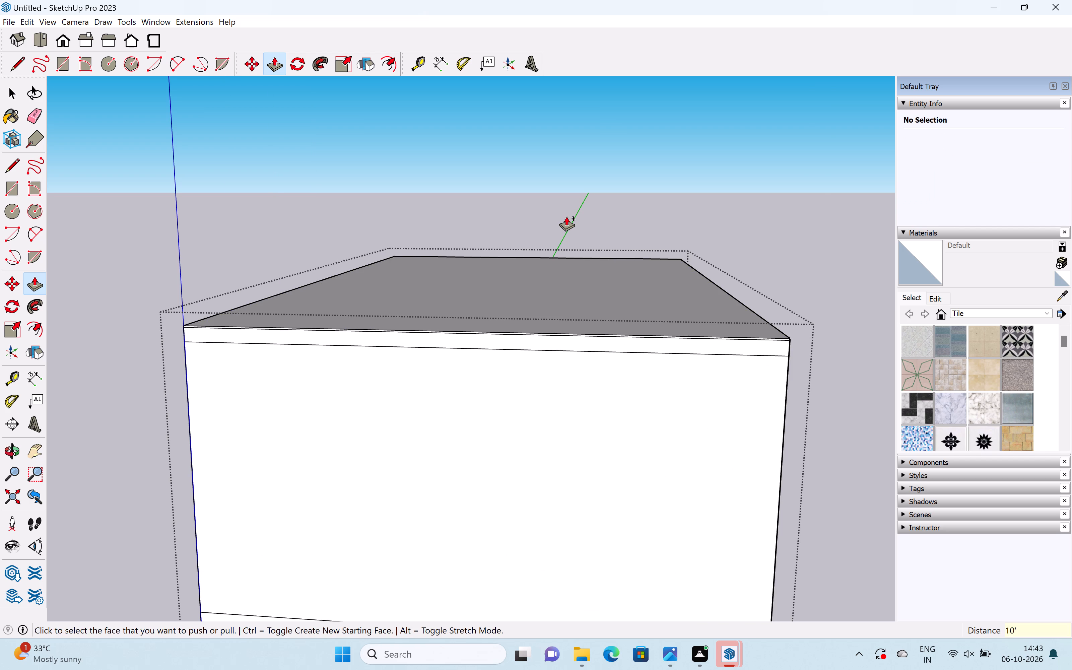
pyautogui.press('Return')
# Push/Pull the third storey's top face up by 6" with a new starting face as the roof slab, and leave the group.
pyautogui.scroll(-12, 569, 187)
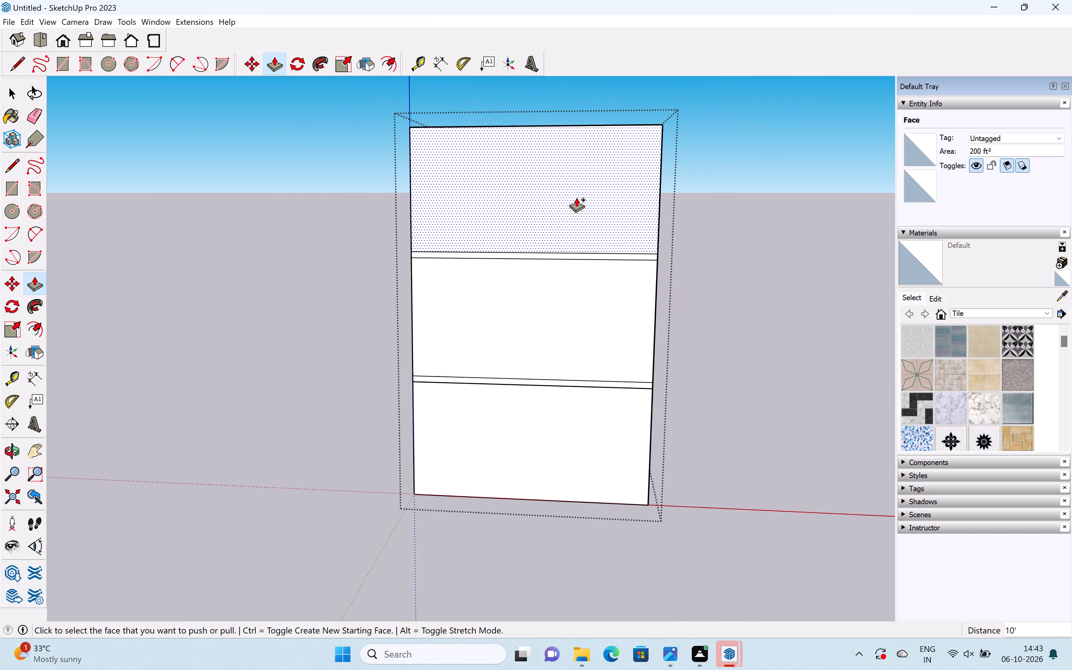
pyautogui.scroll(-2, 577, 198)
pyautogui.keyDown('shift'); pyautogui.moveTo(582, 192); pyautogui.dragTo(578, 347, button='middle'); pyautogui.keyUp('shift')
pyautogui.scroll(6, 552, 277)
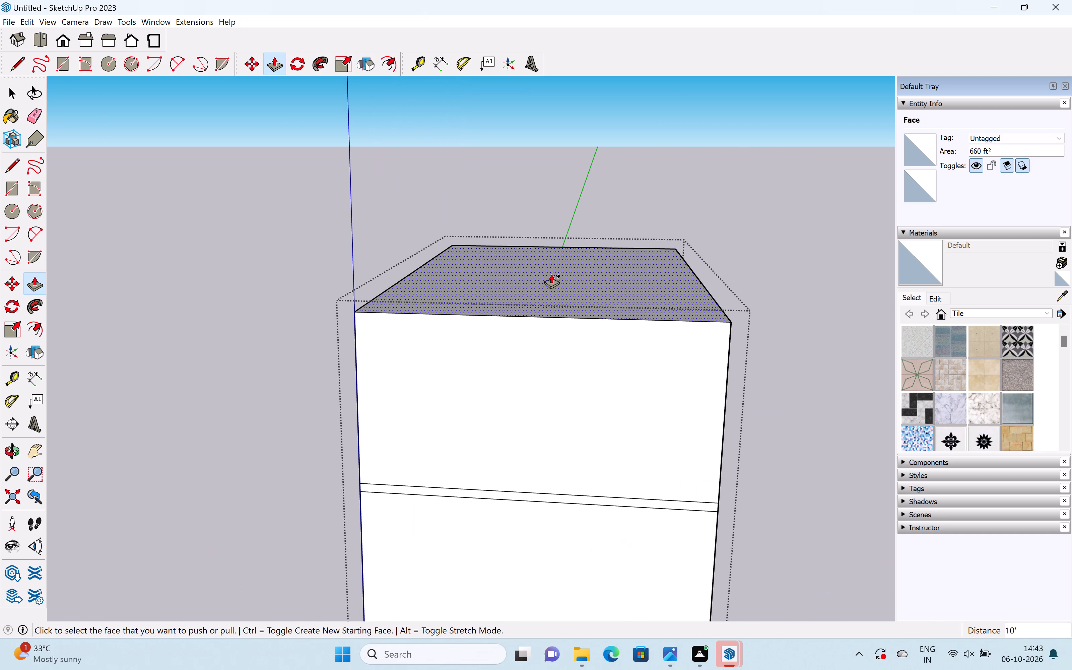
pyautogui.click(552, 285)
pyautogui.write('6"')
pyautogui.press('Return')
pyautogui.press('Escape')
pyautogui.scroll(-6, 576, 298)
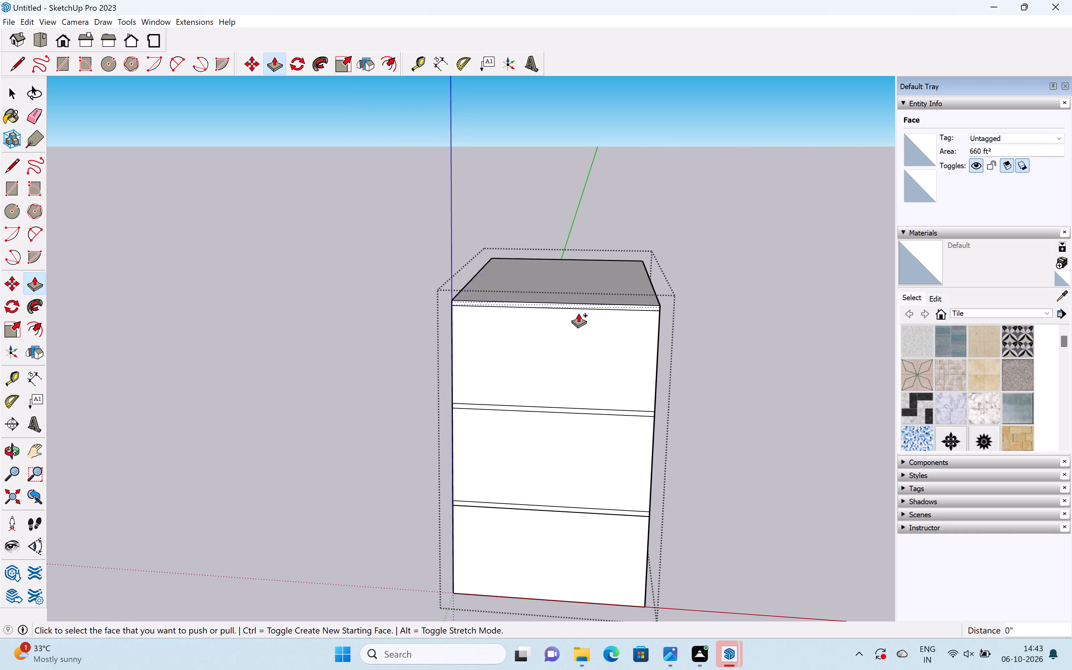
pyautogui.scroll(-2, 579, 313)
pyautogui.moveTo(574, 342); pyautogui.dragTo(594, 312, button='middle')
pyautogui.press('space')
pyautogui.click(720, 357)
# Try to Push/Pull the lowest storey's front face from outside the group and reopen the group for editing.
pyautogui.scroll(2, 446, 326)
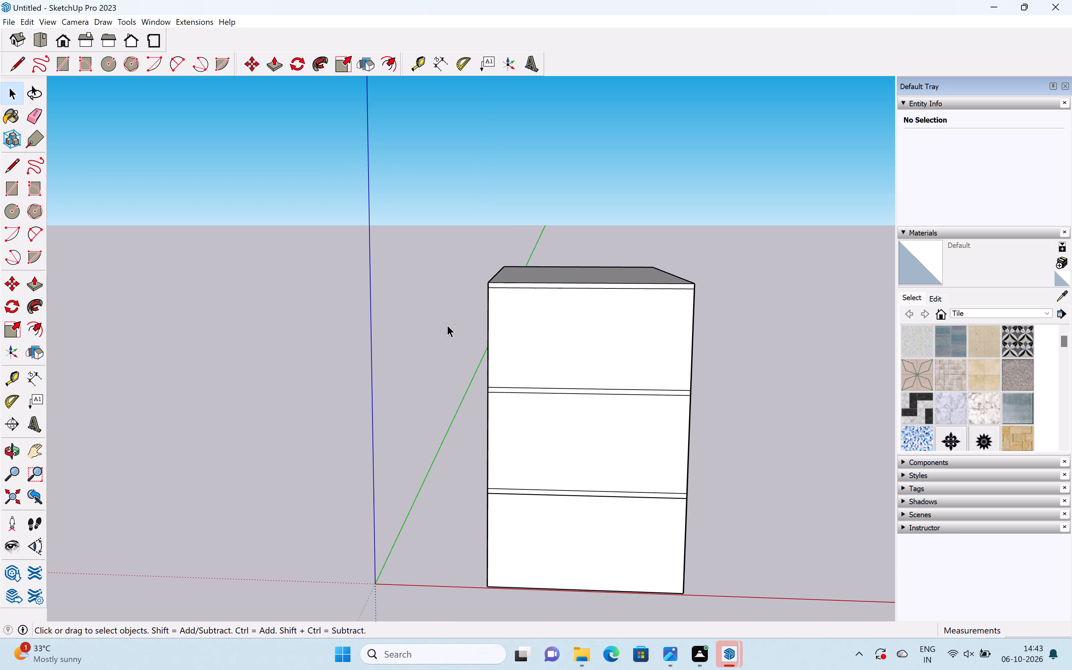
pyautogui.scroll(-3, 504, 340)
pyautogui.keyDown('shift'); pyautogui.moveTo(512, 350); pyautogui.dragTo(535, 259, button='middle'); pyautogui.keyUp('shift')
pyautogui.scroll(4, 541, 357)
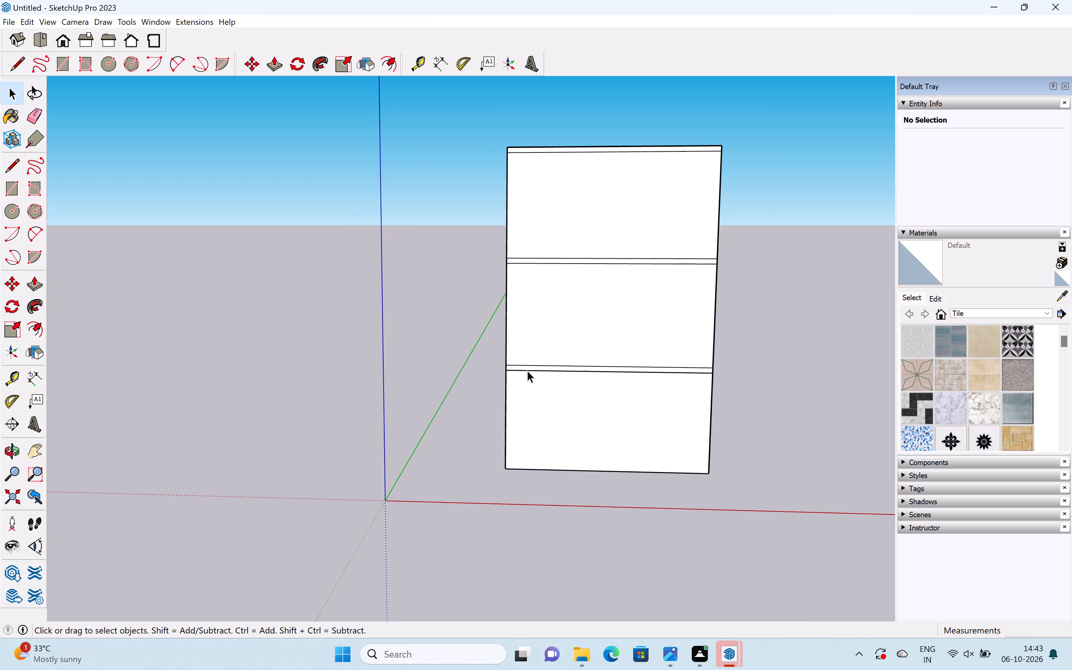
pyautogui.scroll(1, 514, 388)
pyautogui.moveTo(510, 379); pyautogui.dragTo(633, 372, button='middle')
pyautogui.scroll(3, 619, 358)
pyautogui.scroll(-1, 619, 358)
pyautogui.scroll(3, 619, 358)
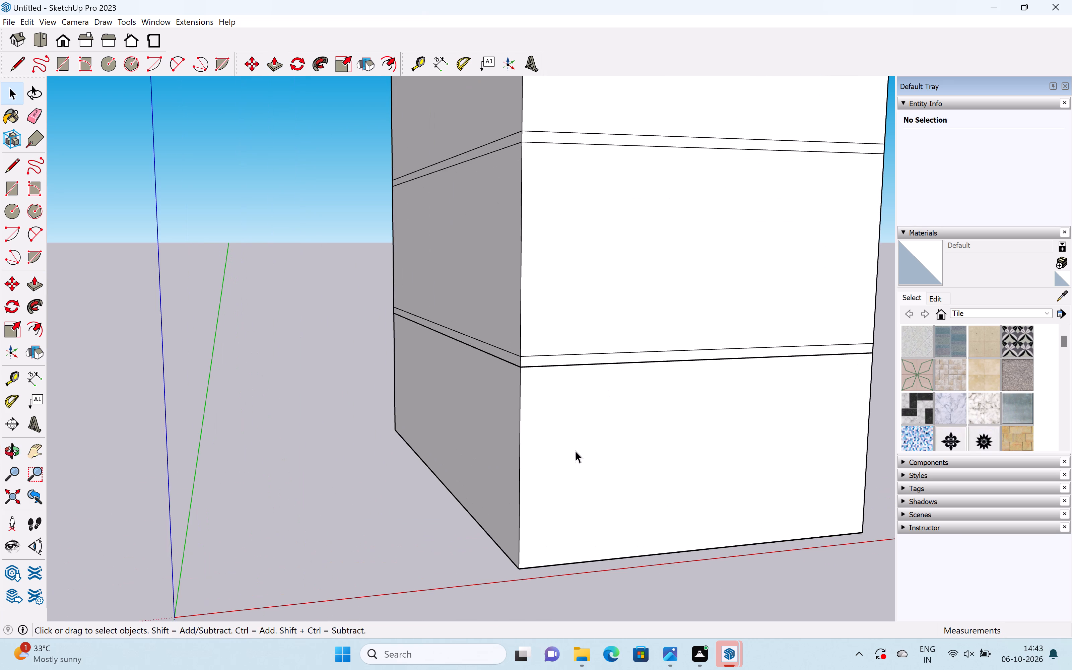
pyautogui.moveTo(580, 450); pyautogui.dragTo(662, 446, button='middle')
pyautogui.press('p')
pyautogui.moveTo(645, 446); pyautogui.dragTo(637, 437)
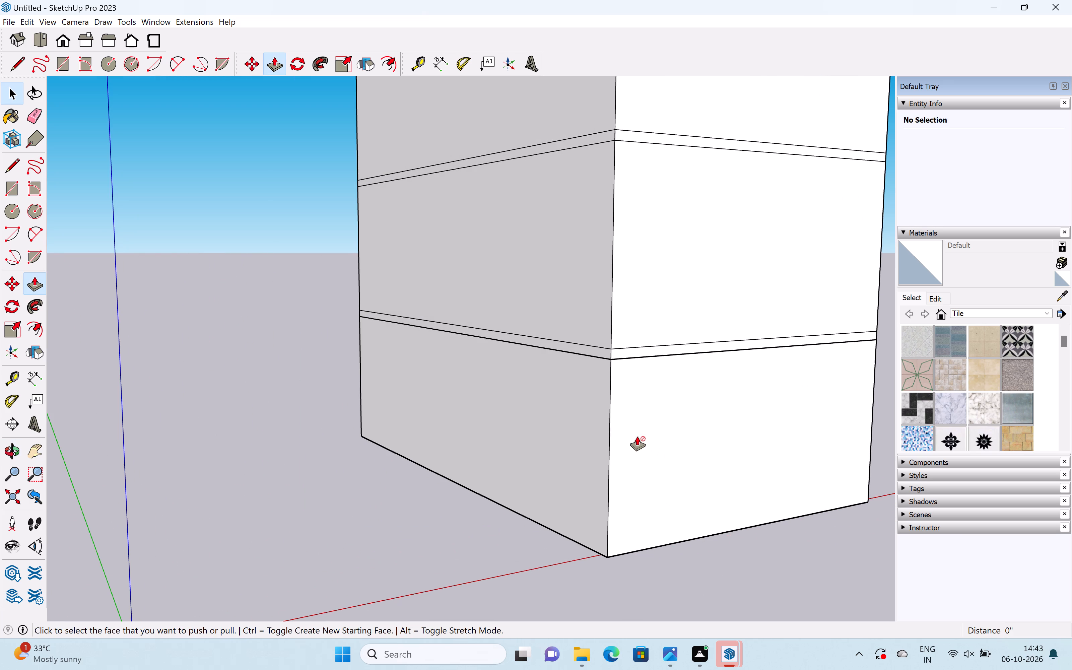
pyautogui.moveTo(637, 437); pyautogui.dragTo(637, 437)
pyautogui.press('space')
pyautogui.doubleClick(641, 444)
# Push the front wall faces of the lowest, middle and top storeys inward to the same depth, about 4' 5", leaving the slabs projecting.
pyautogui.press('p')
pyautogui.moveTo(638, 440); pyautogui.dragTo(635, 438)
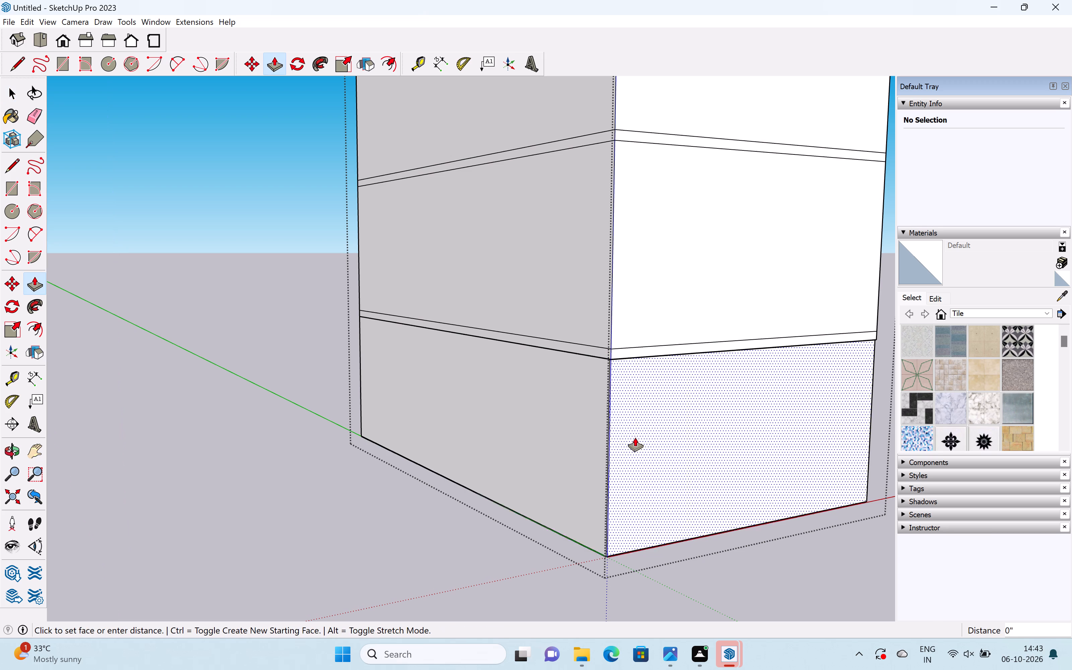
pyautogui.moveTo(635, 438); pyautogui.dragTo(582, 439)
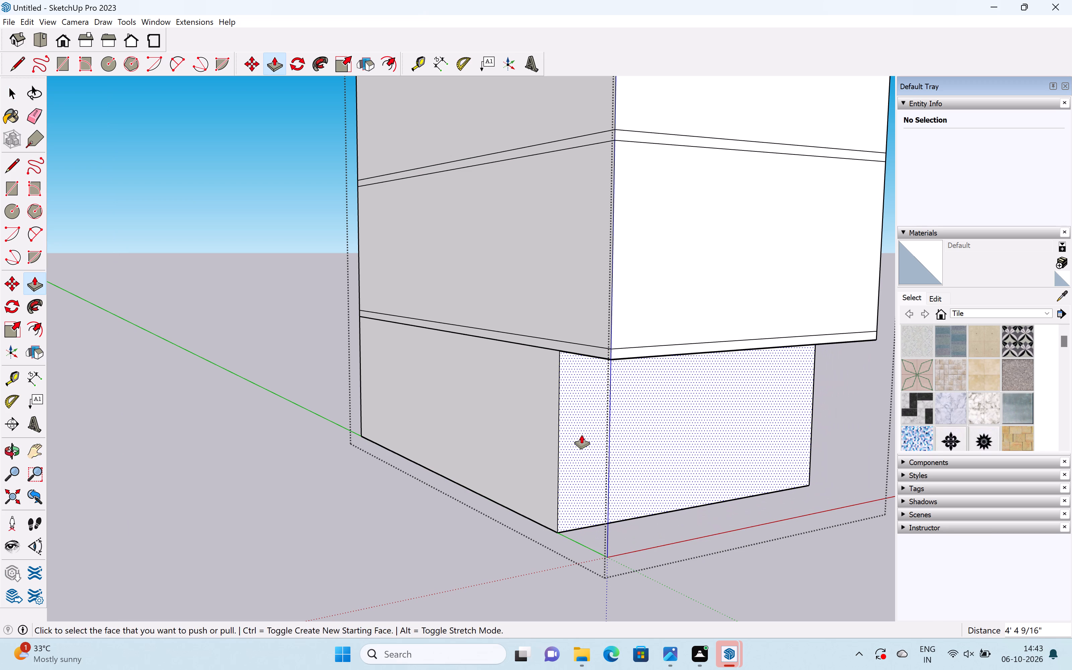
pyautogui.moveTo(707, 271); pyautogui.dragTo(672, 275)
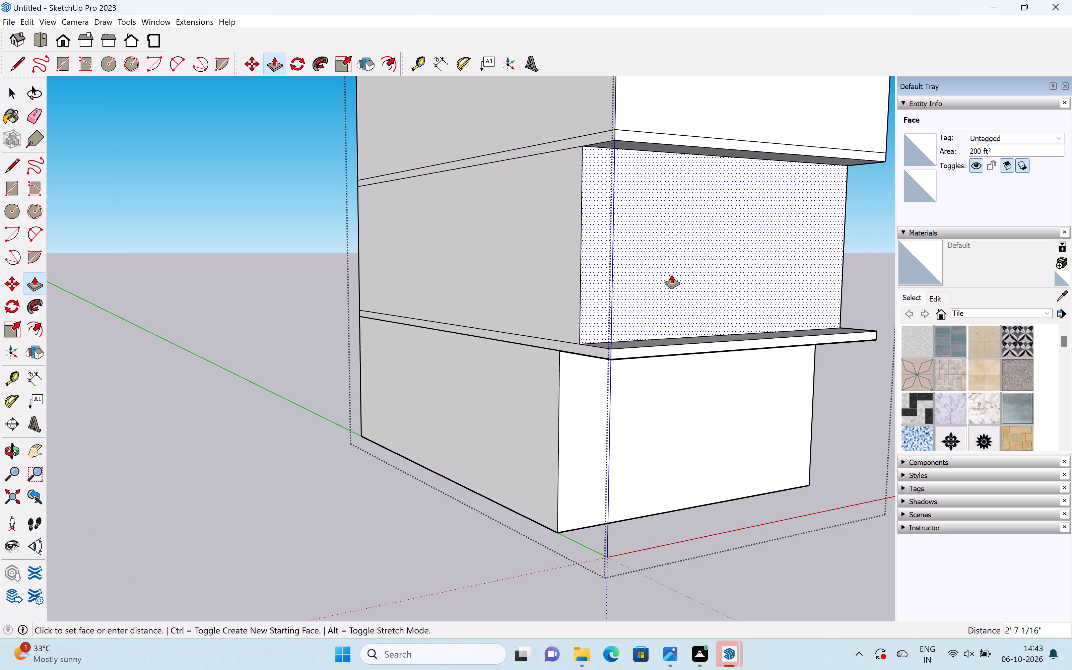
pyautogui.moveTo(672, 275); pyautogui.dragTo(600, 399)
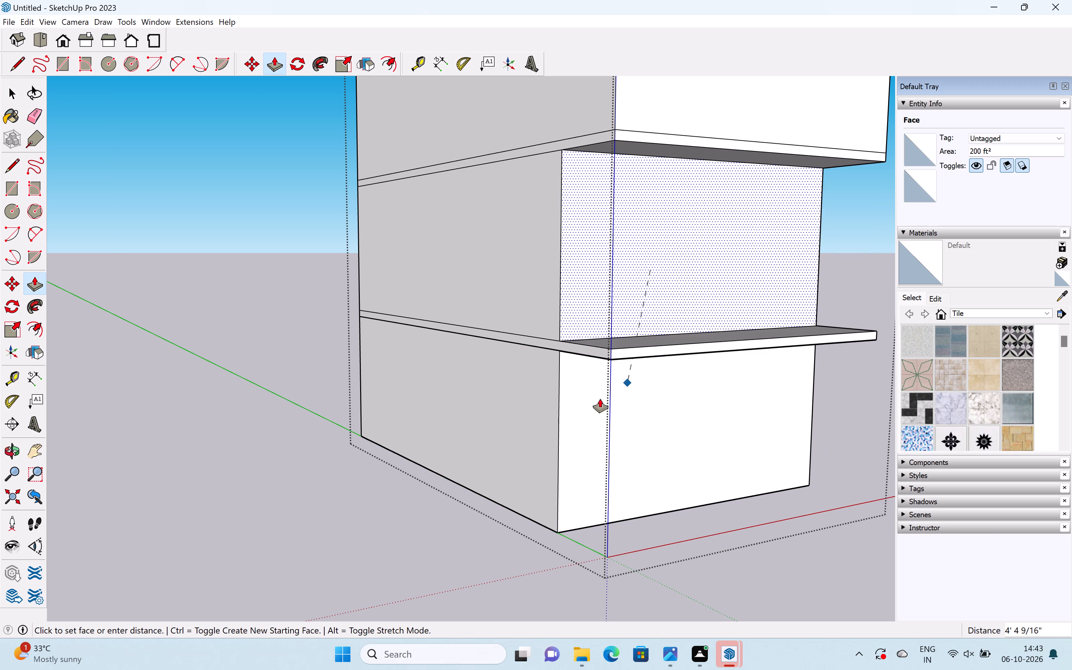
pyautogui.moveTo(600, 399); pyautogui.dragTo(591, 402)
pyautogui.scroll(-4, 653, 280)
pyautogui.keyDown('shift'); pyautogui.moveTo(649, 281); pyautogui.dragTo(576, 392, button='middle'); pyautogui.keyUp('shift')
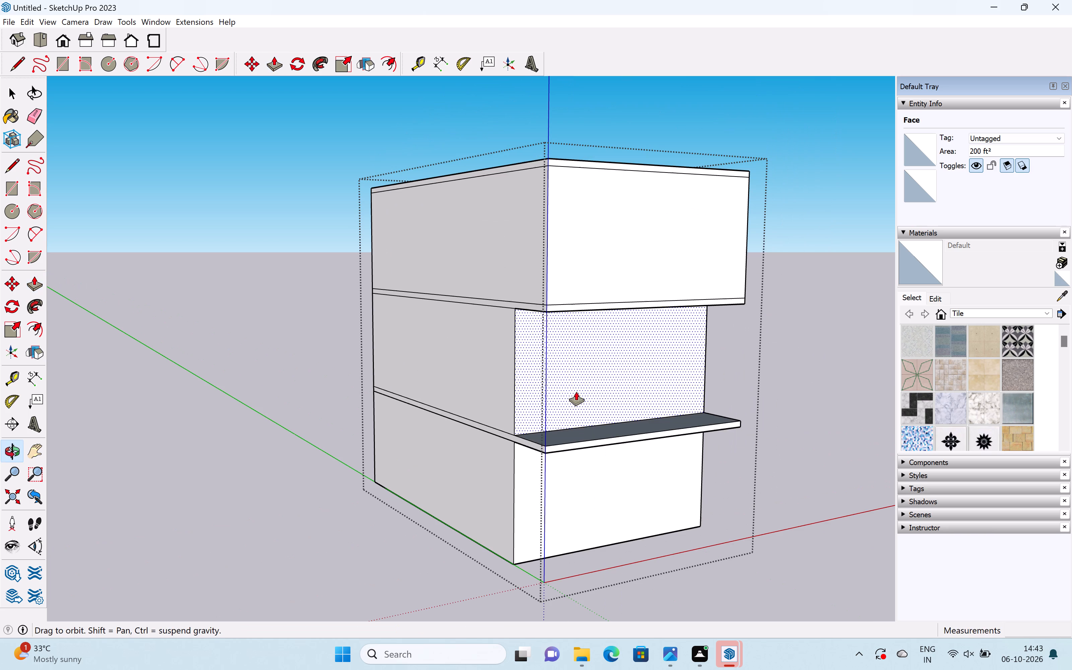
pyautogui.moveTo(589, 264); pyautogui.dragTo(557, 363)
# Reverse the exposed upper face of the lower projecting slab.
pyautogui.scroll(-5, 580, 328)
pyautogui.moveTo(646, 305); pyautogui.dragTo(424, 366, button='middle')
pyautogui.scroll(3, 514, 399)
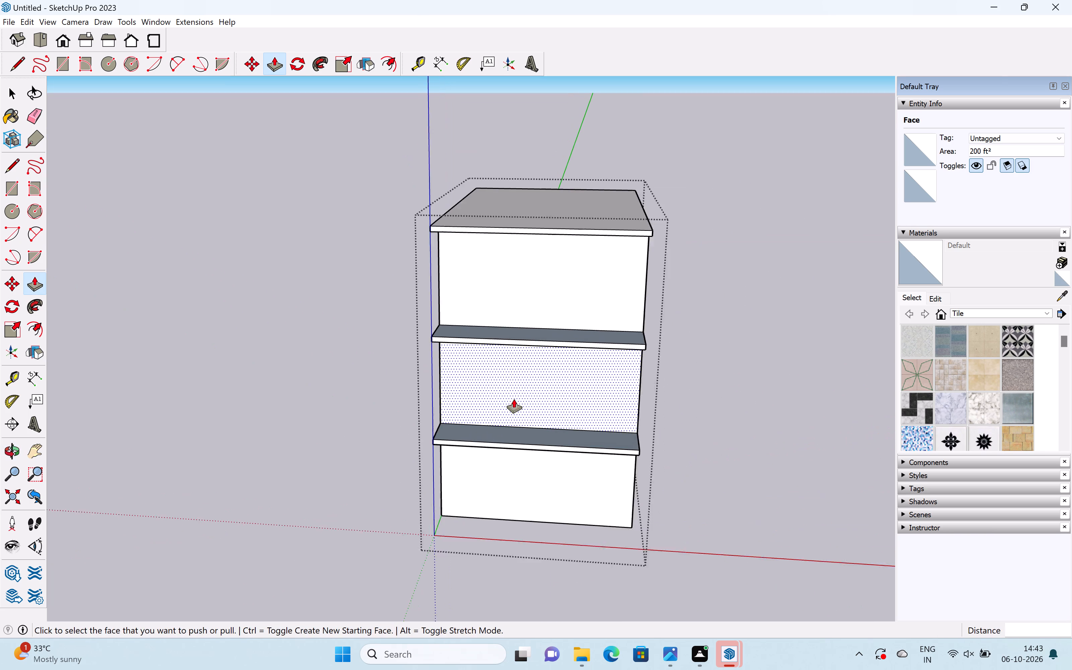
pyautogui.moveTo(514, 413); pyautogui.dragTo(618, 342, button='middle')
pyautogui.scroll(6, 571, 425)
pyautogui.moveTo(573, 407); pyautogui.dragTo(566, 447, button='middle')
pyautogui.scroll(1, 566, 447)
pyautogui.press('space')
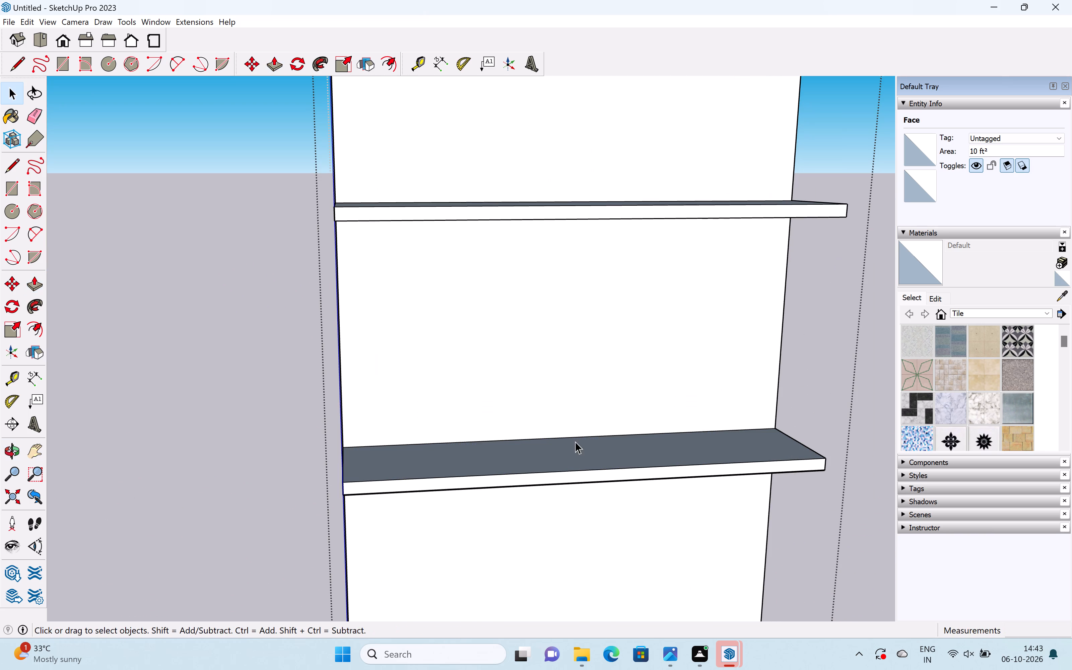
pyautogui.rightClick(561, 462)
pyautogui.click(608, 577)
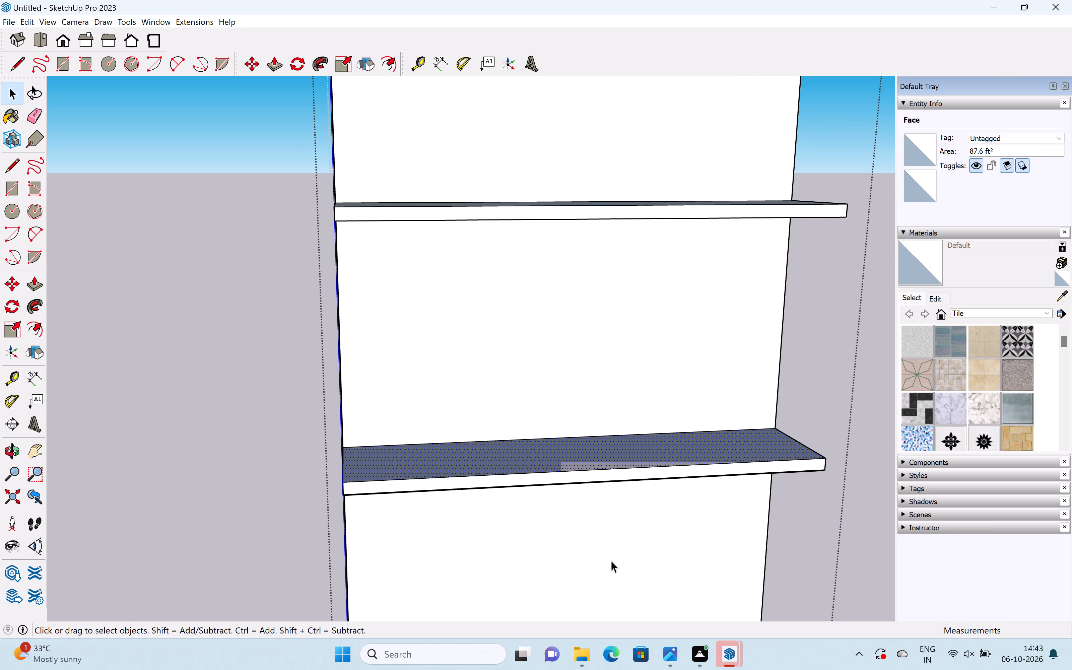
# Reverse the exposed upper face of the middle projecting slab and leave the group.
pyautogui.scroll(-5, 597, 412)
pyautogui.moveTo(619, 314); pyautogui.dragTo(546, 453, button='middle')
pyautogui.moveTo(553, 390); pyautogui.dragTo(546, 397, button='right')
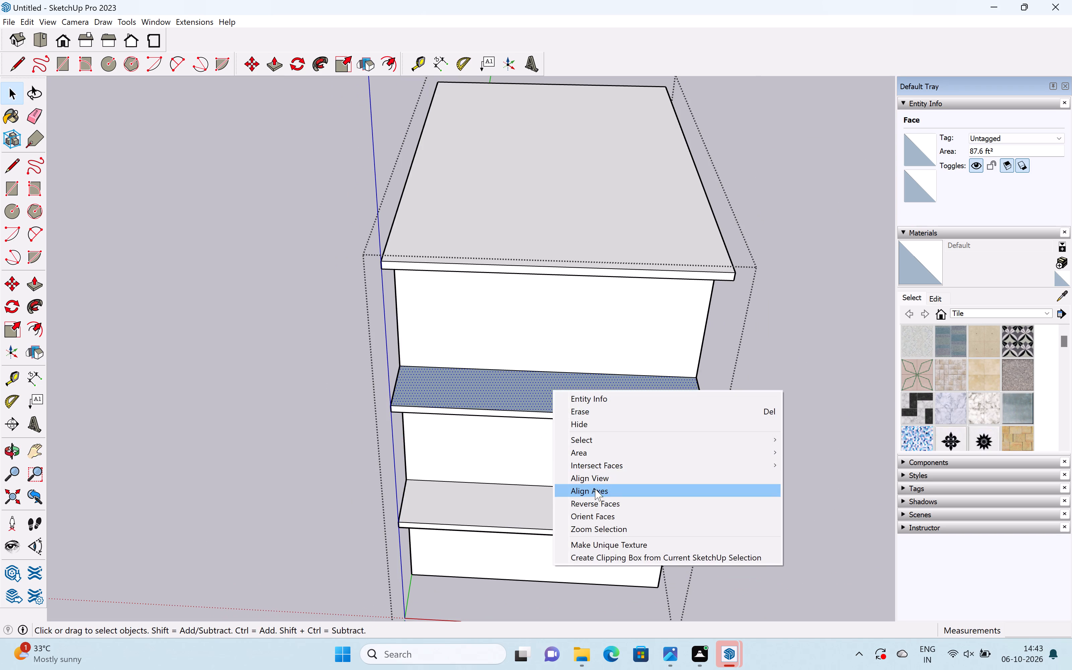
pyautogui.click(596, 502)
pyautogui.scroll(-4, 622, 434)
pyautogui.moveTo(539, 457); pyautogui.dragTo(740, 278, button='middle')
pyautogui.click(786, 291)
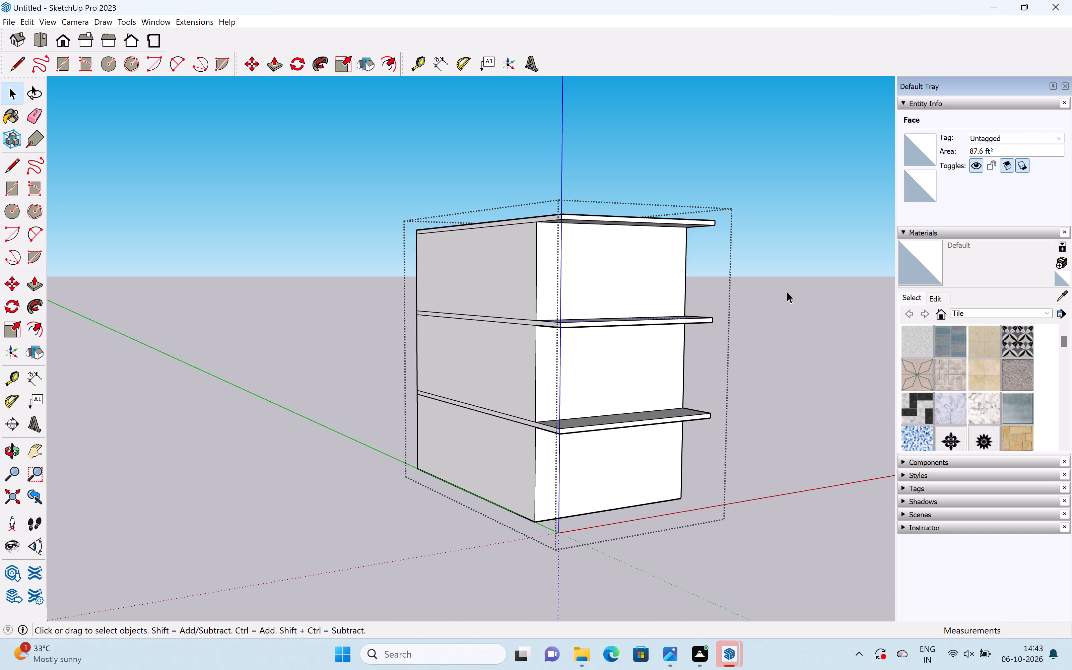
# Examine the three-storey block and its projecting slabs from the front, both sides, above and below.
pyautogui.scroll(5, 602, 440)
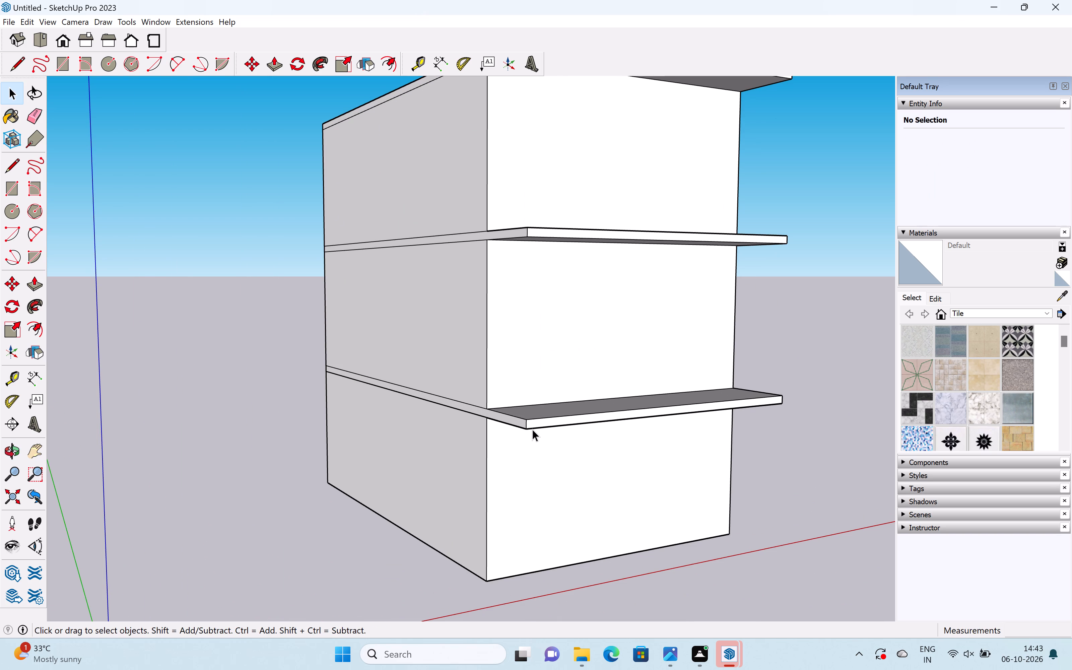
pyautogui.scroll(-3, 532, 428)
pyautogui.moveTo(478, 366); pyautogui.dragTo(783, 362, button='middle')
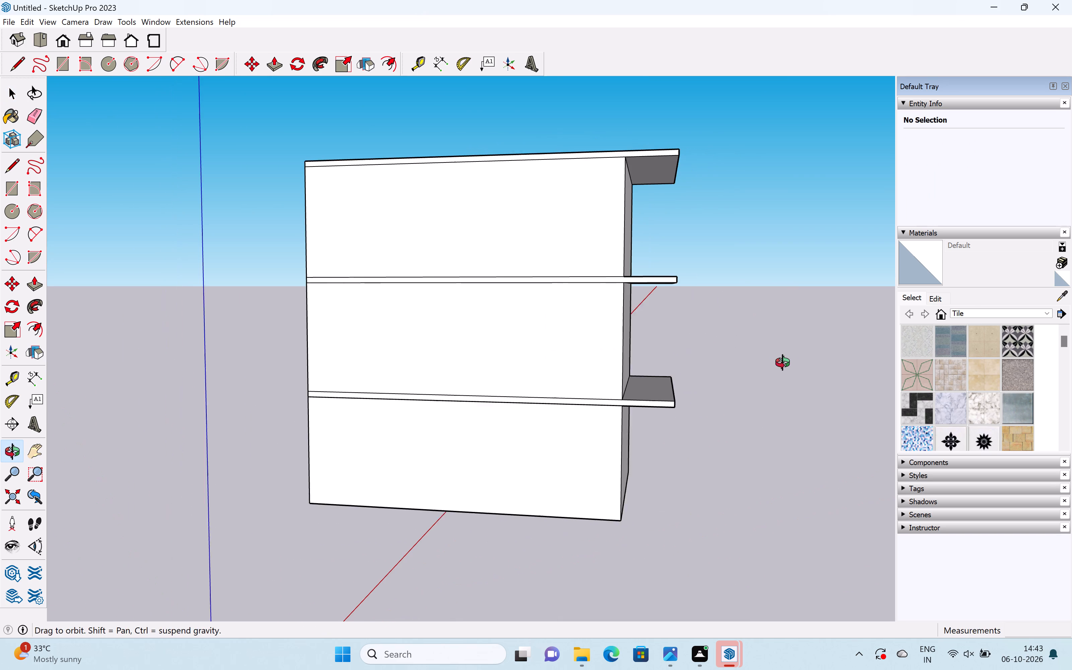
pyautogui.moveTo(783, 362); pyautogui.dragTo(783, 362, button='middle')
pyautogui.keyDown('shift'); pyautogui.moveTo(475, 397); pyautogui.dragTo(573, 396, button='middle'); pyautogui.keyUp('shift')
pyautogui.moveTo(573, 396); pyautogui.dragTo(511, 460, button='middle')
pyautogui.scroll(-5, 552, 414)
pyautogui.moveTo(682, 413); pyautogui.dragTo(497, 418, button='middle')
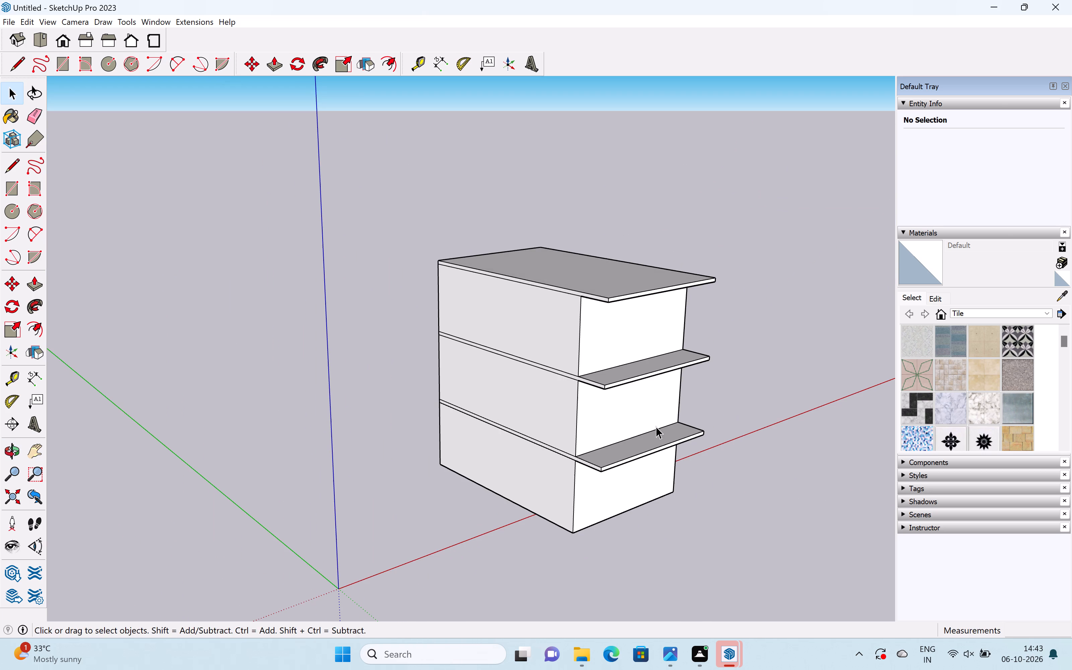
pyautogui.moveTo(650, 422); pyautogui.dragTo(572, 367, button='middle')
pyautogui.scroll(5, 627, 410)
pyautogui.moveTo(542, 471); pyautogui.dragTo(552, 426, button='middle')
pyautogui.scroll(4, 569, 483)
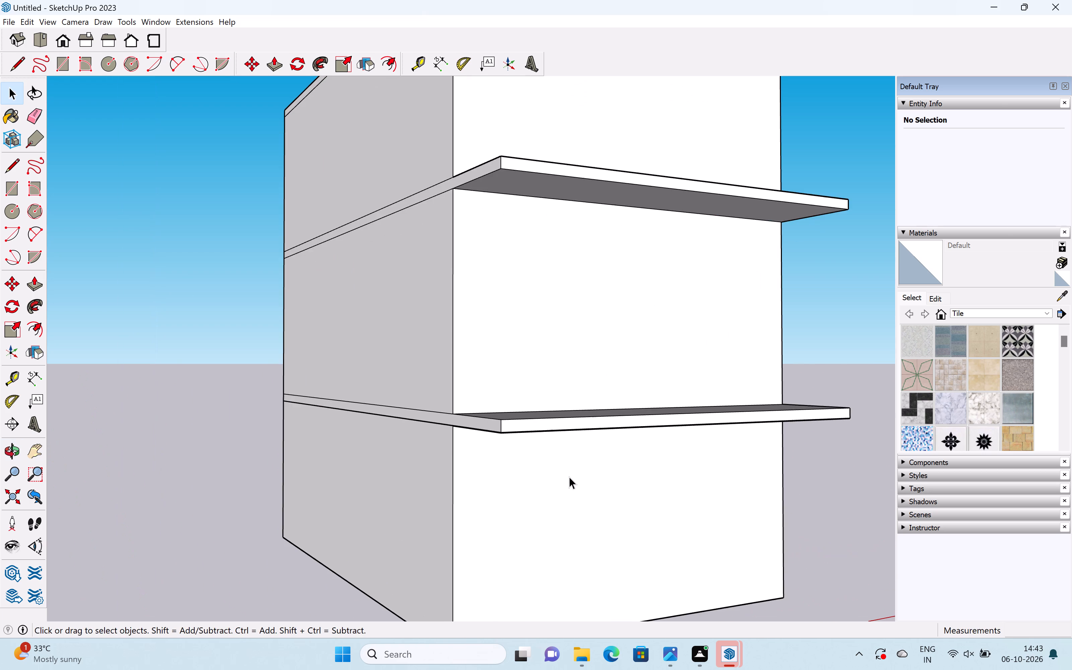
pyautogui.scroll(-4, 573, 449)
pyautogui.moveTo(710, 407); pyautogui.dragTo(708, 406, button='middle')
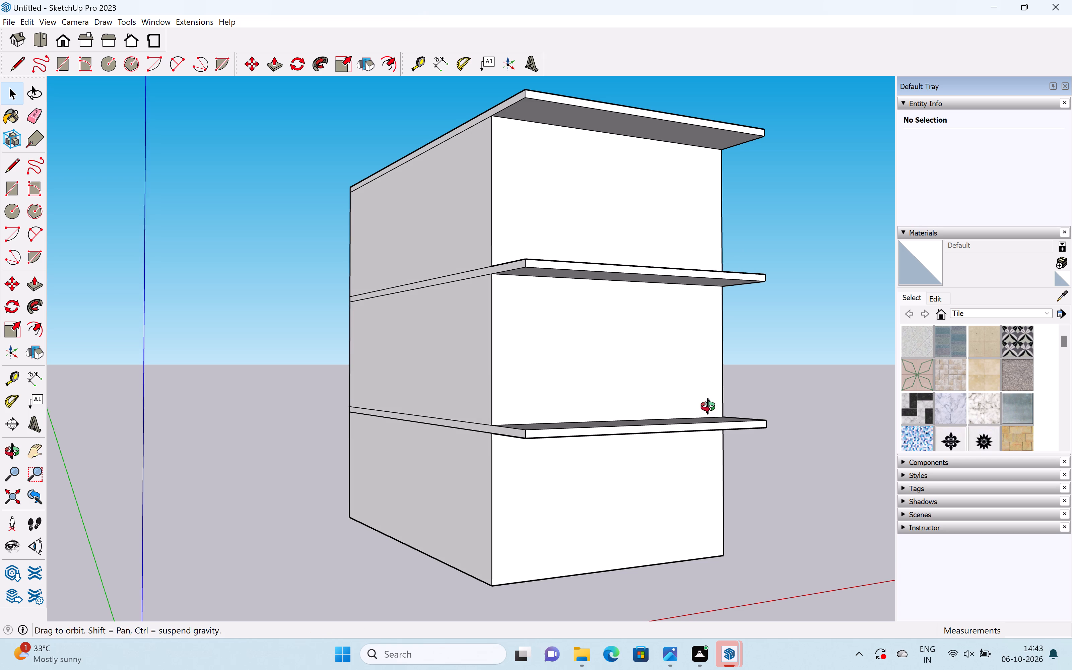
pyautogui.moveTo(708, 406); pyautogui.dragTo(403, 485, button='middle')
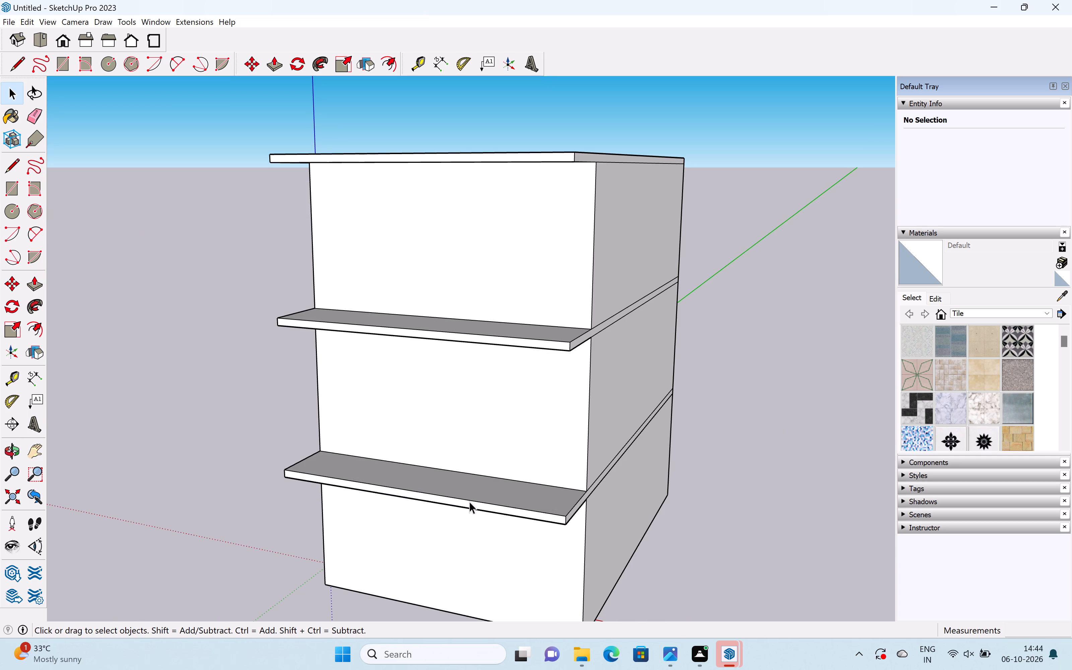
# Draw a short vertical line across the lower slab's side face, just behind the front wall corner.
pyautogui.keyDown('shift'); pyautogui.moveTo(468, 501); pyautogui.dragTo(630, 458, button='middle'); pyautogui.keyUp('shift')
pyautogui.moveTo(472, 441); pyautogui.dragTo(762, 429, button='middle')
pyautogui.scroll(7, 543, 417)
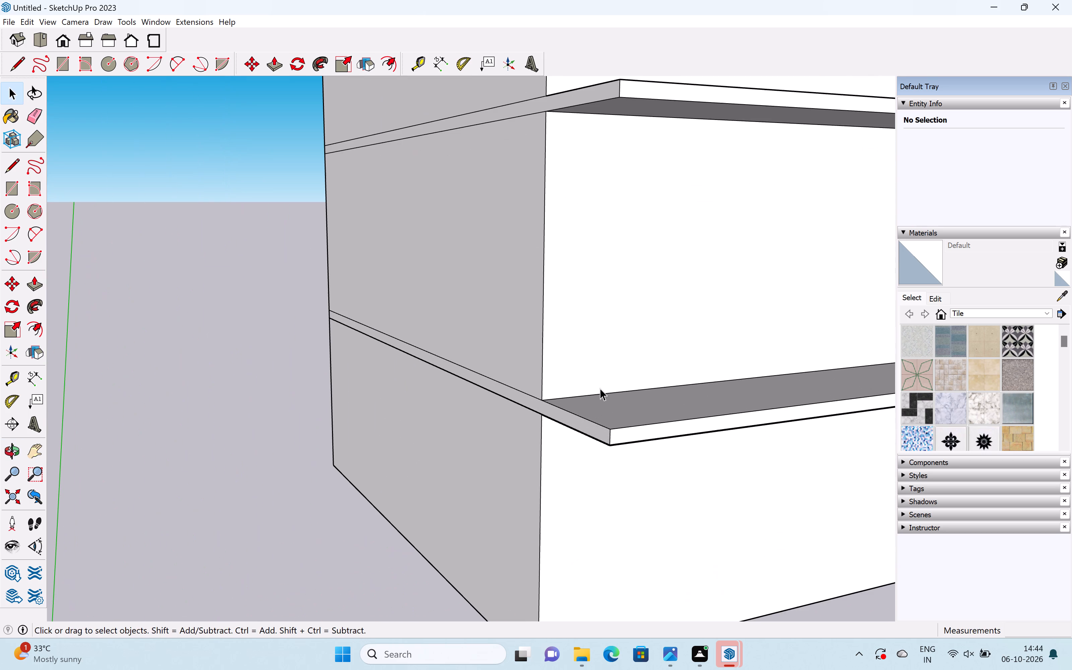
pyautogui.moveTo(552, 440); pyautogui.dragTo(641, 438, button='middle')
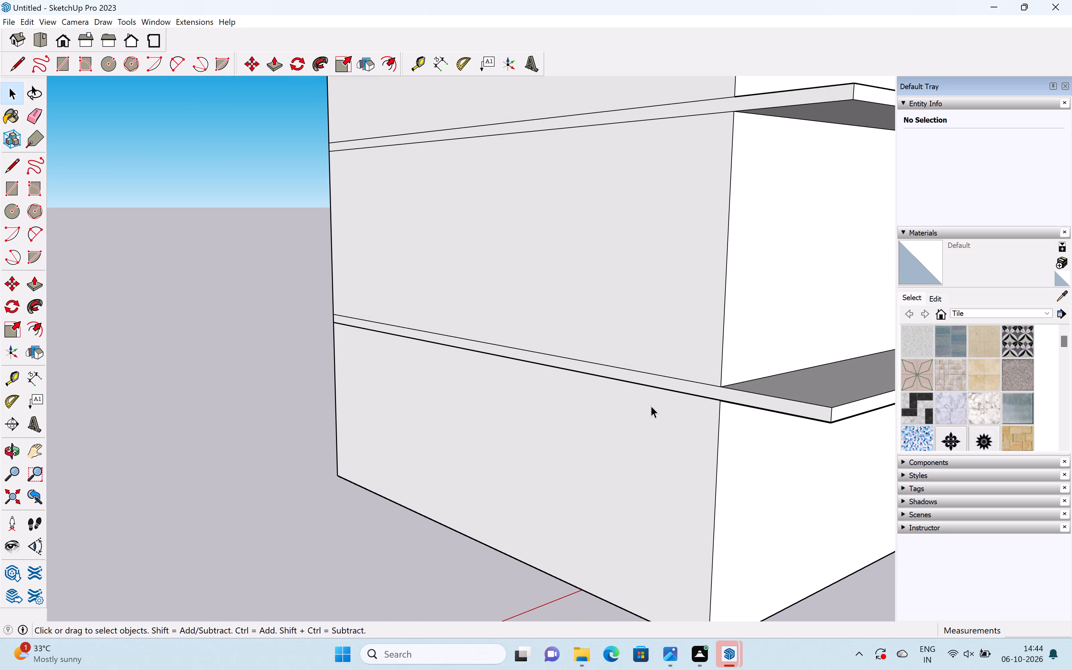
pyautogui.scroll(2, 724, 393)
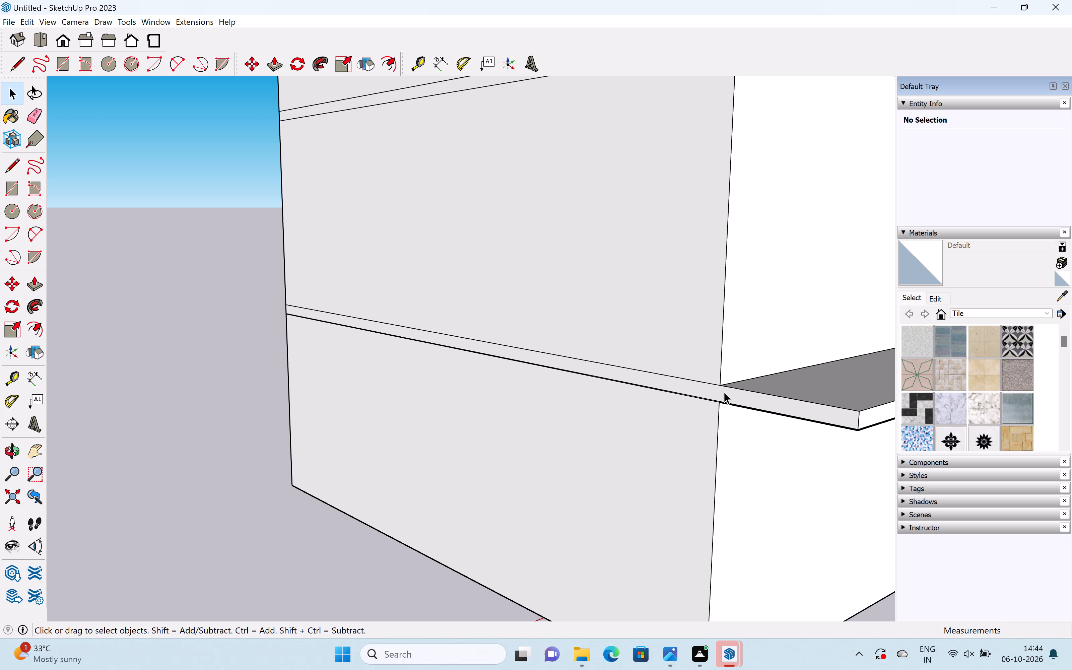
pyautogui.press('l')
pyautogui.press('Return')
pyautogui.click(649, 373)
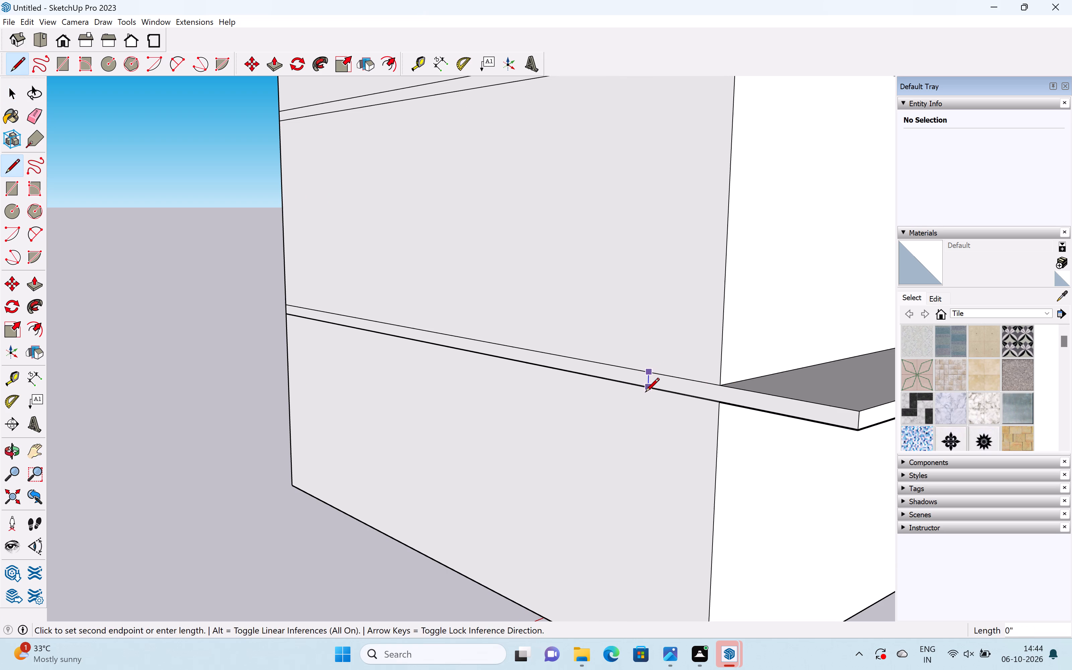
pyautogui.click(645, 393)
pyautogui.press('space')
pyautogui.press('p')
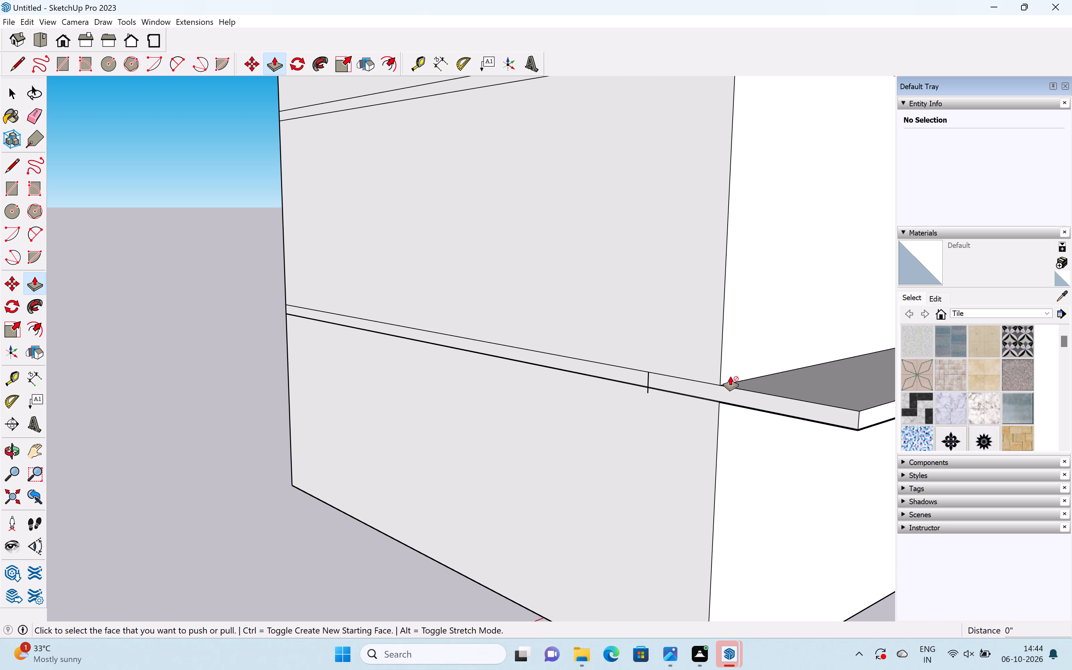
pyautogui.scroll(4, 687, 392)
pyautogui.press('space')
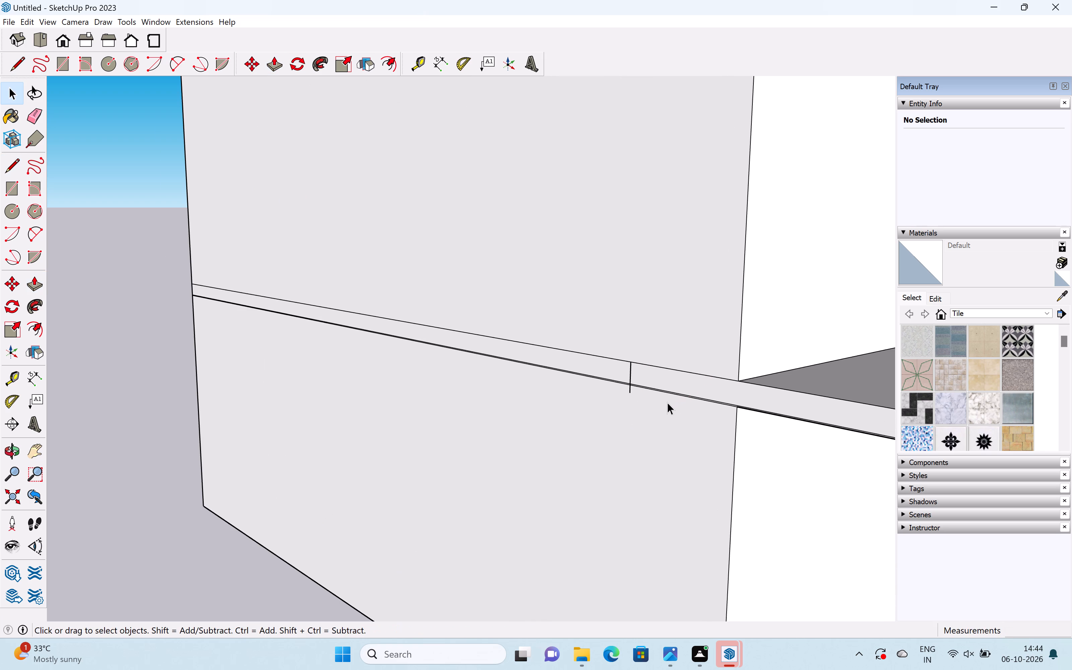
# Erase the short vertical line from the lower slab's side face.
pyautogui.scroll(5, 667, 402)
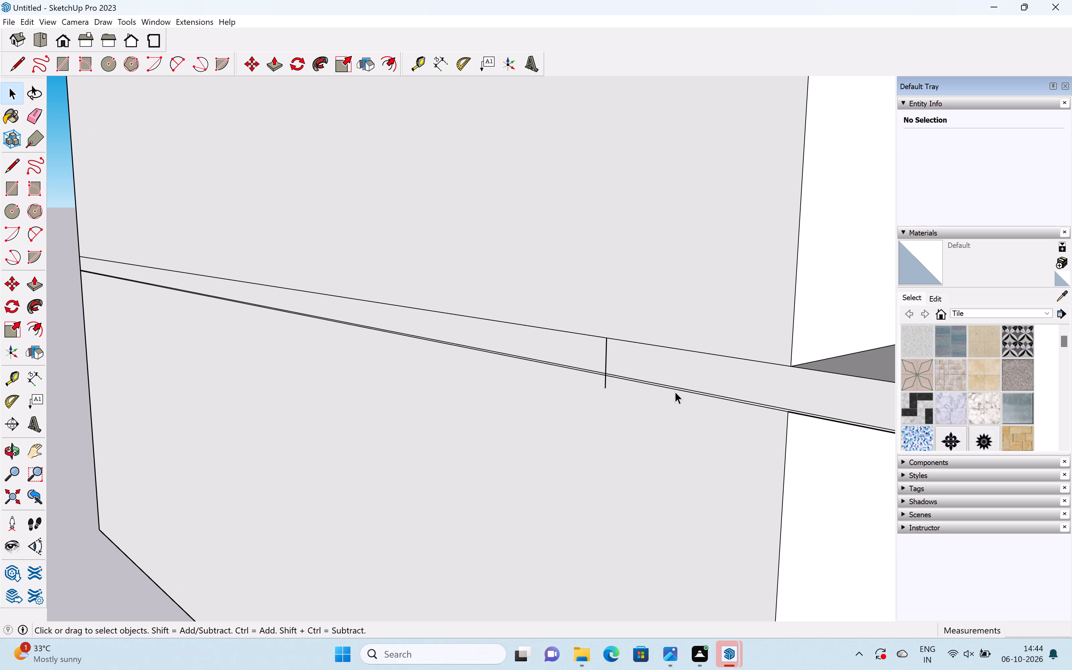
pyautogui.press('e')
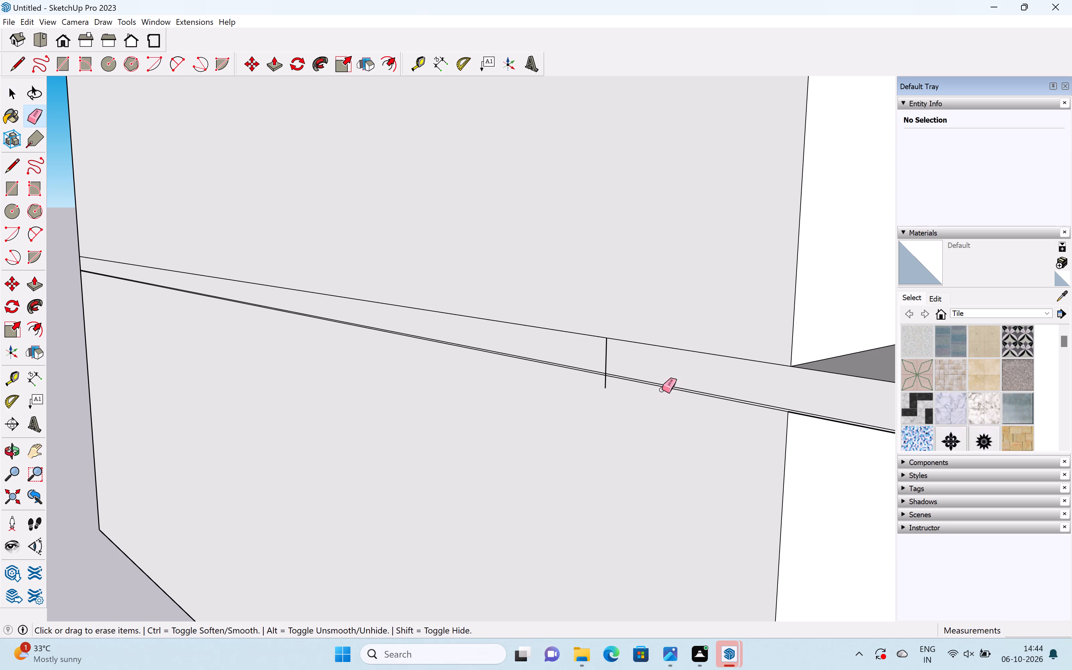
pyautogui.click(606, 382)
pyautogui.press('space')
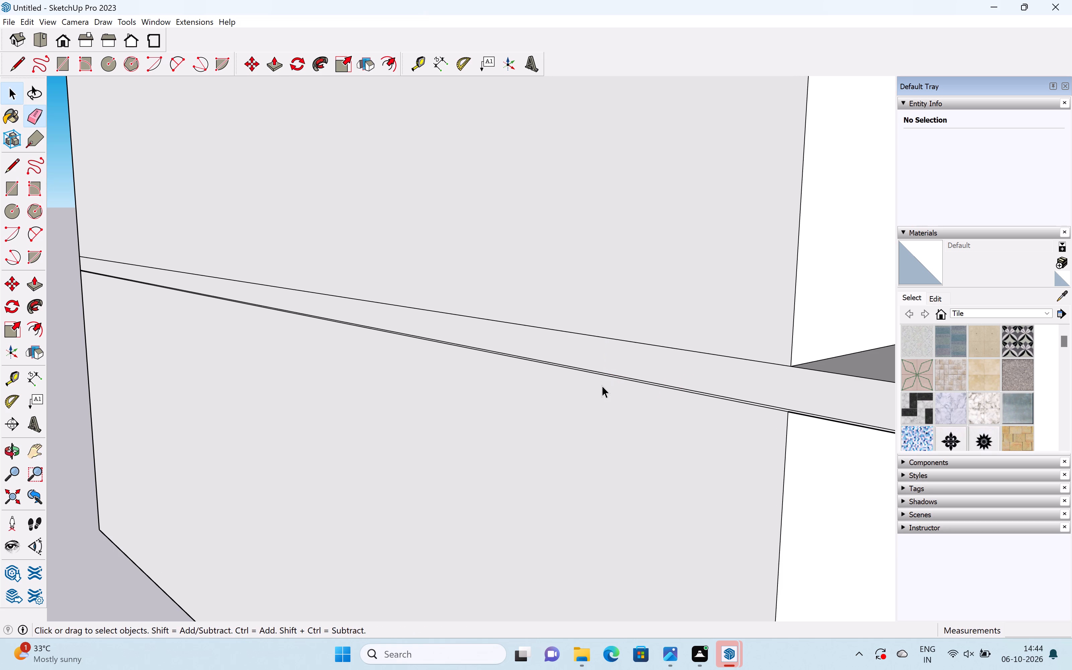
# Open the building group for editing at the lower projecting slab.
pyautogui.scroll(-11, 602, 386)
pyautogui.moveTo(781, 398); pyautogui.dragTo(780, 226, button='middle')
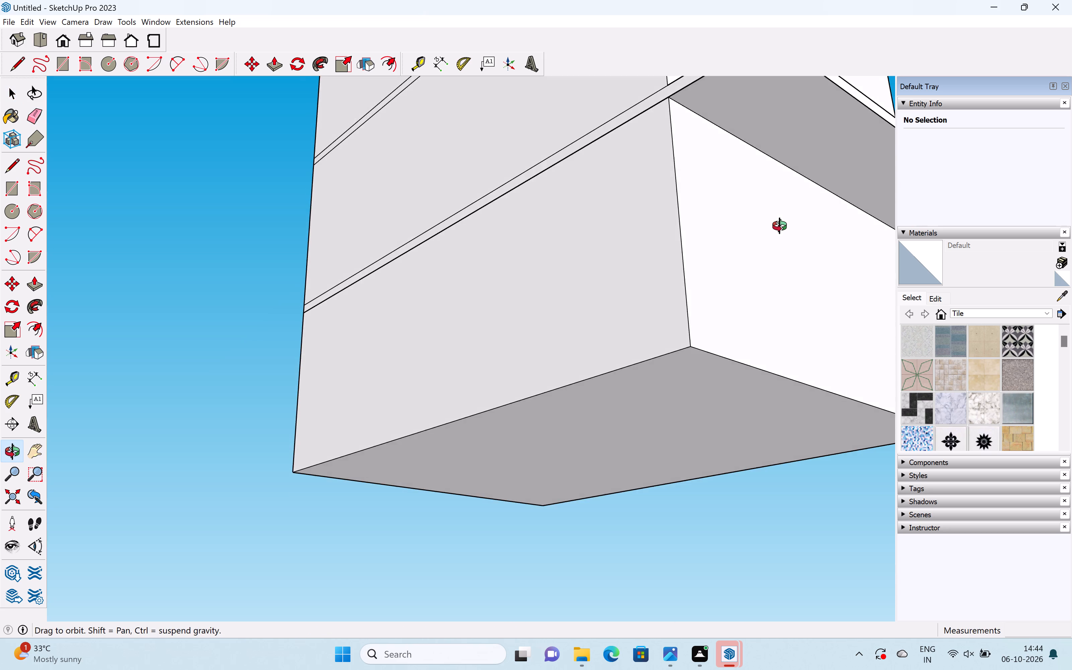
pyautogui.moveTo(780, 226); pyautogui.dragTo(740, 348, button='middle')
pyautogui.scroll(11, 726, 328)
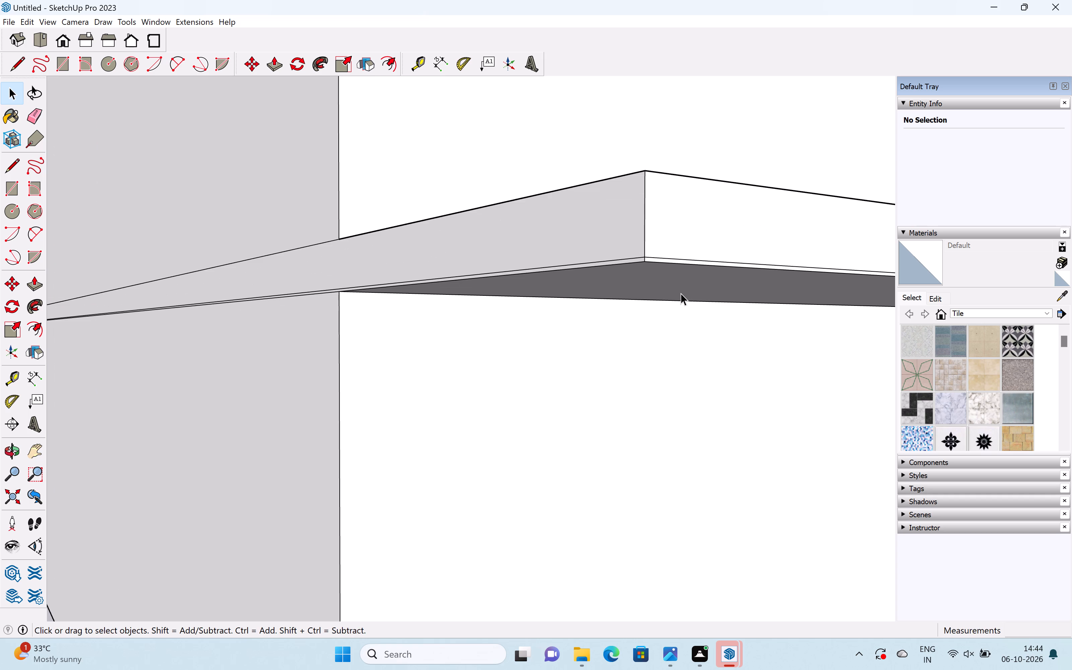
pyautogui.click(673, 256)
pyautogui.tripleClick(670, 262)
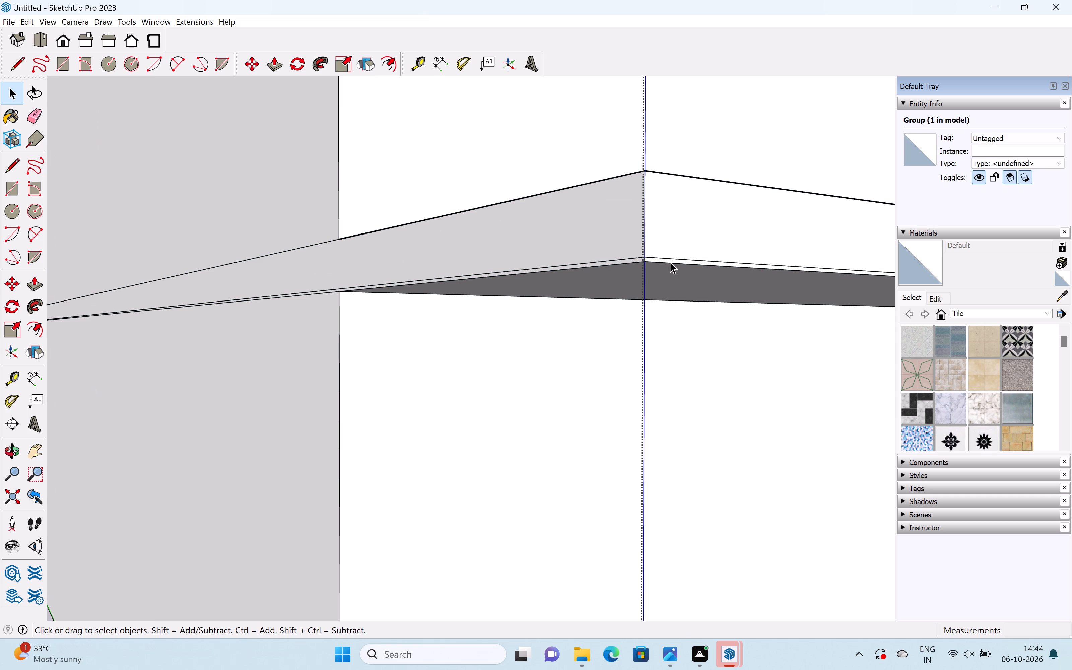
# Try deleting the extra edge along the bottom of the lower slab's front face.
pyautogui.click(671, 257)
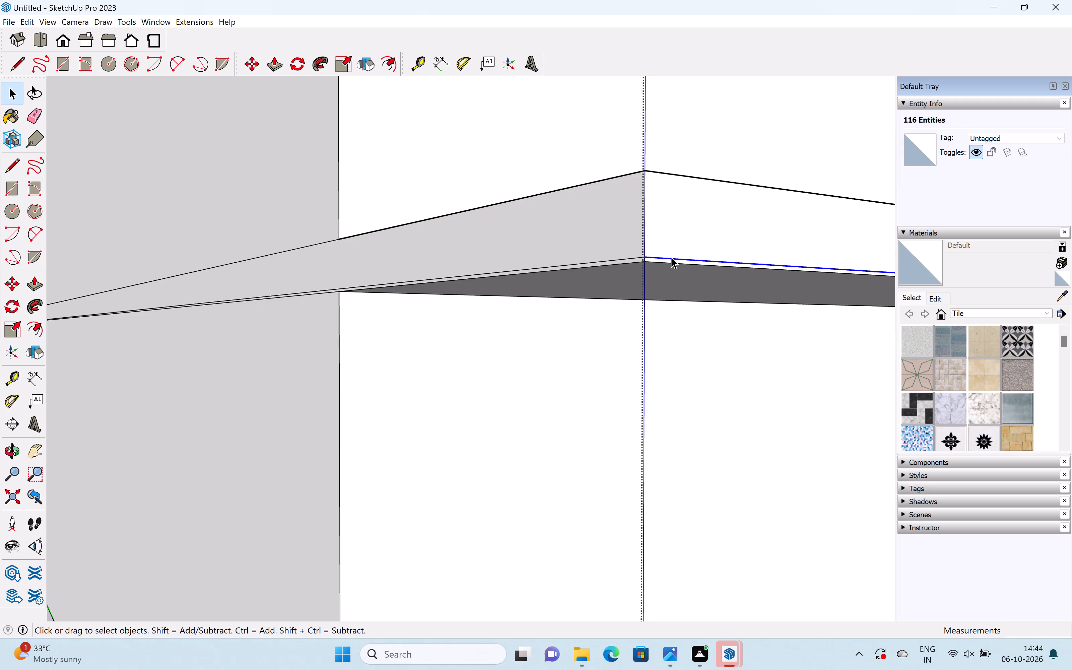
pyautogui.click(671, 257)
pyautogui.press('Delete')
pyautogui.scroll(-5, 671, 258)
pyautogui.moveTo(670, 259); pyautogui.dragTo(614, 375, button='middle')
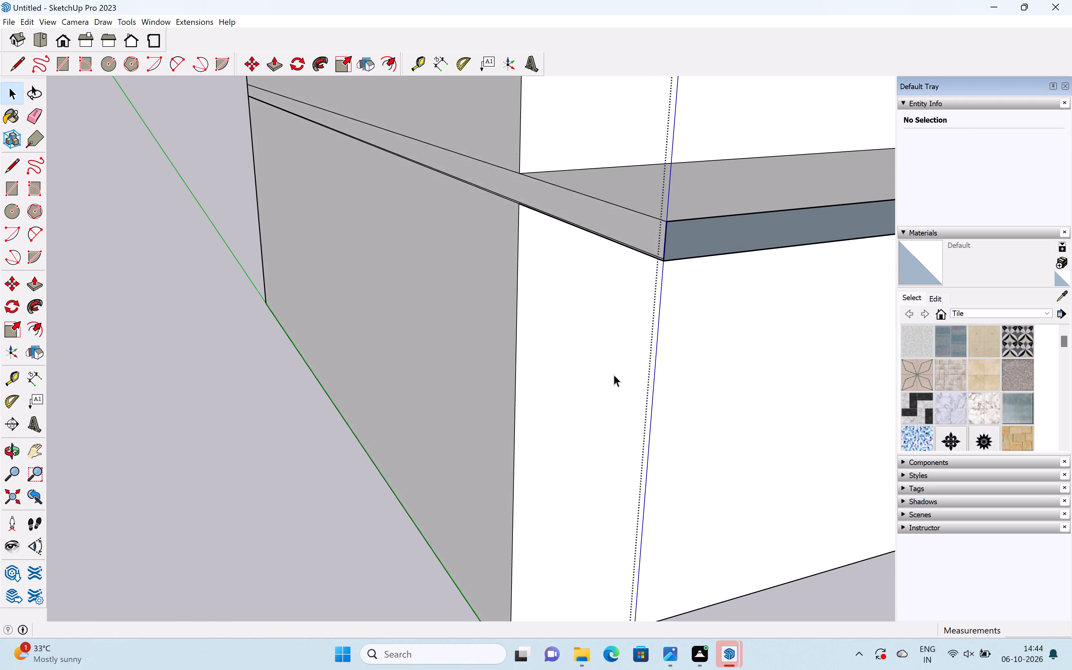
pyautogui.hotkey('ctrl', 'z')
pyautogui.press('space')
# Examine the corners, side edges and undersides of the projecting slabs.
pyautogui.scroll(-3, 684, 291)
pyautogui.scroll(1, 684, 291)
pyautogui.scroll(-2, 684, 291)
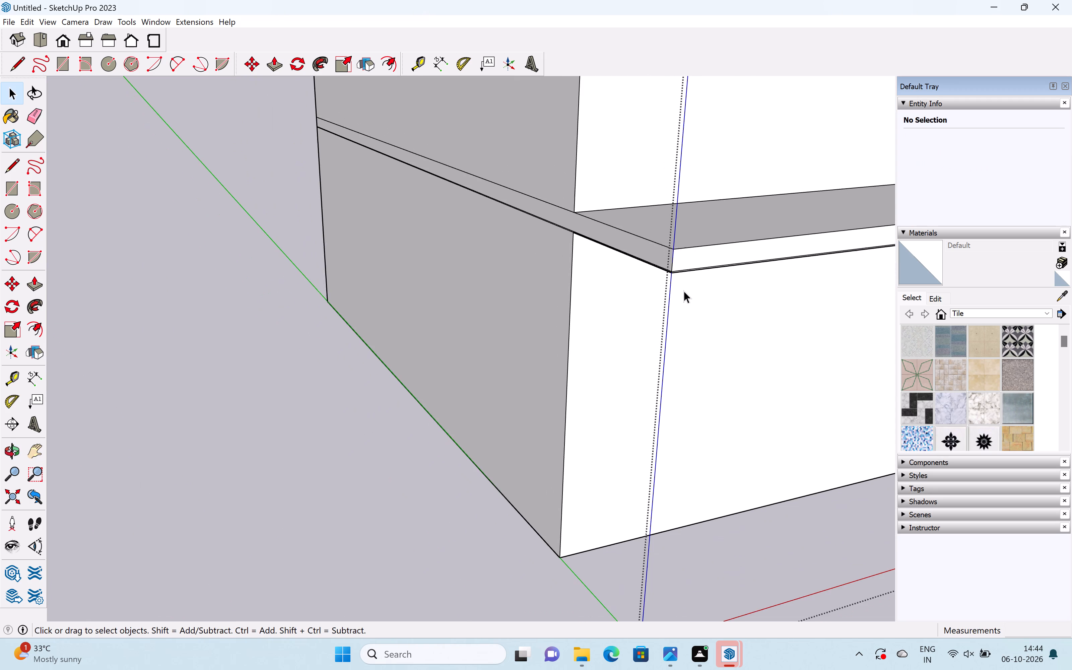
pyautogui.scroll(-16, 683, 292)
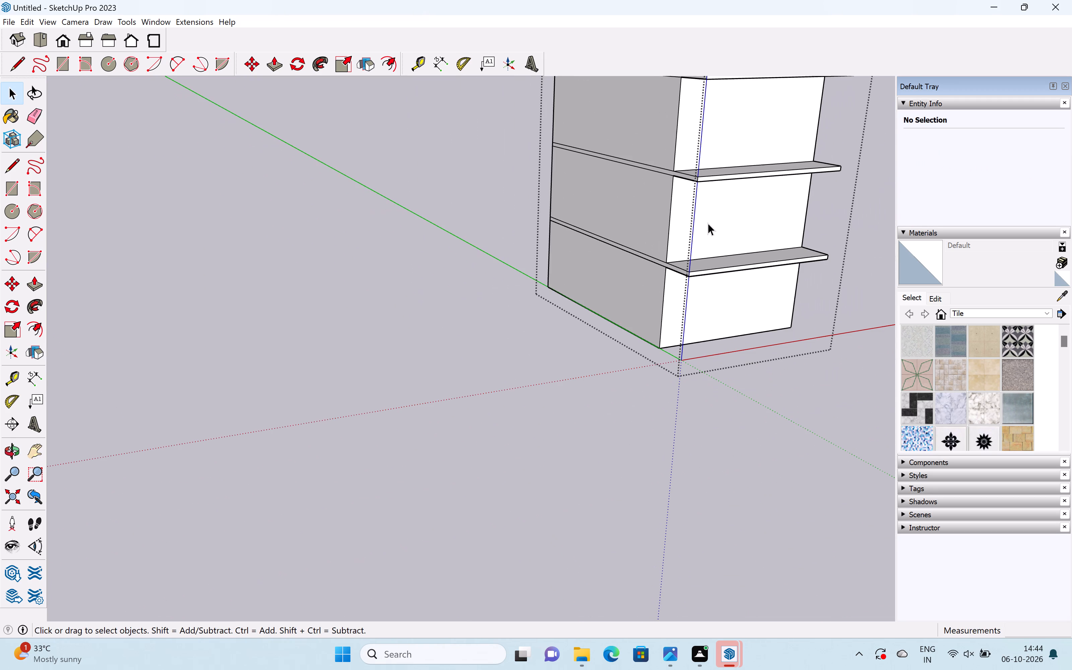
pyautogui.keyDown('shift'); pyautogui.moveTo(708, 223); pyautogui.dragTo(561, 487, button='middle'); pyautogui.keyUp('shift')
pyautogui.scroll(1, 559, 484)
pyautogui.moveTo(559, 481); pyautogui.dragTo(661, 326, button='middle')
pyautogui.scroll(9, 593, 348)
pyautogui.scroll(-1, 625, 376)
pyautogui.scroll(5, 625, 376)
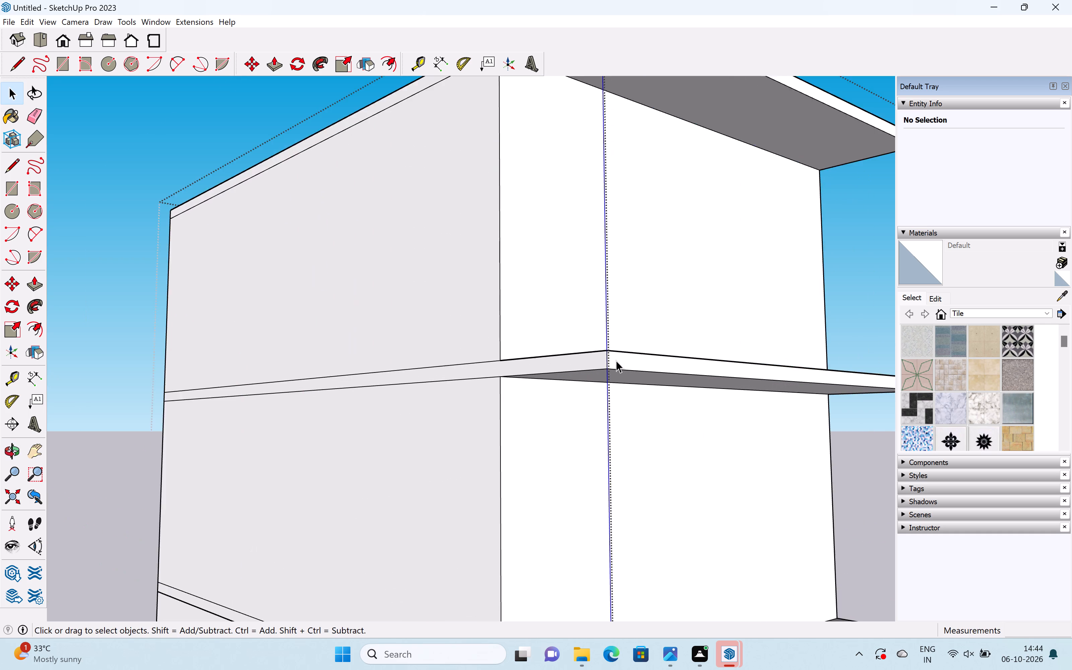
pyautogui.scroll(4, 616, 360)
pyautogui.scroll(-11, 615, 360)
pyautogui.scroll(1, 615, 357)
pyautogui.scroll(-11, 615, 357)
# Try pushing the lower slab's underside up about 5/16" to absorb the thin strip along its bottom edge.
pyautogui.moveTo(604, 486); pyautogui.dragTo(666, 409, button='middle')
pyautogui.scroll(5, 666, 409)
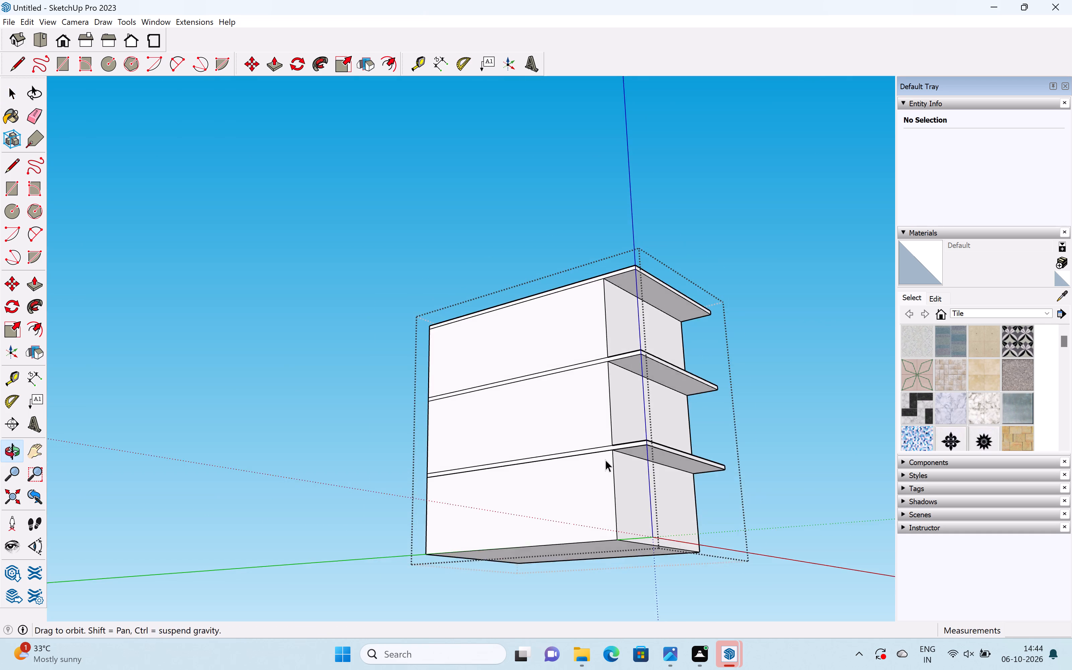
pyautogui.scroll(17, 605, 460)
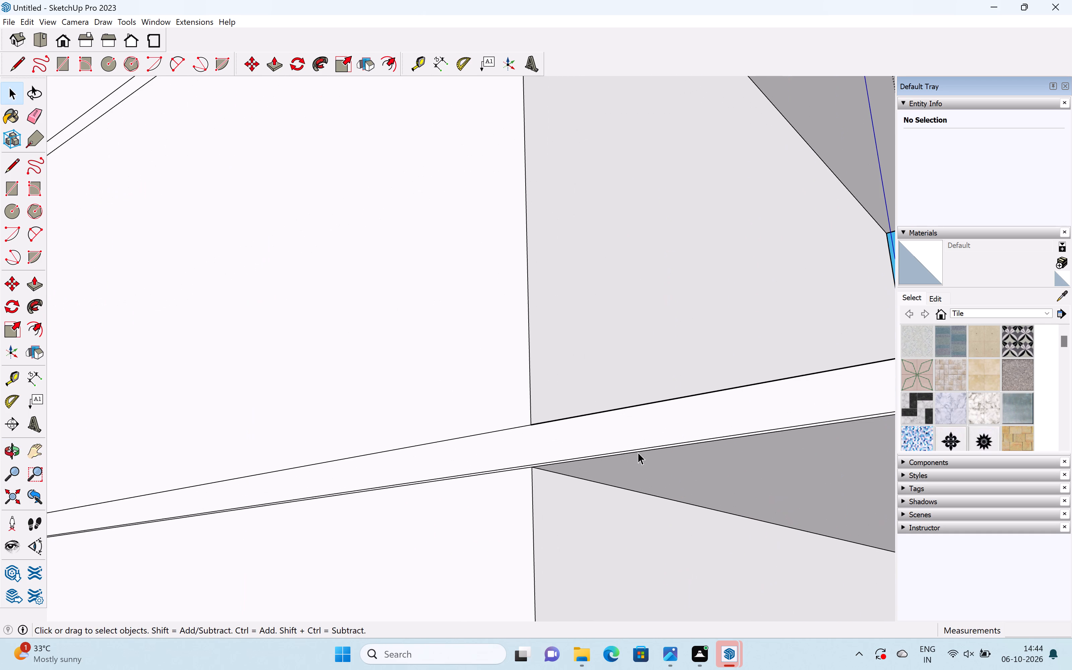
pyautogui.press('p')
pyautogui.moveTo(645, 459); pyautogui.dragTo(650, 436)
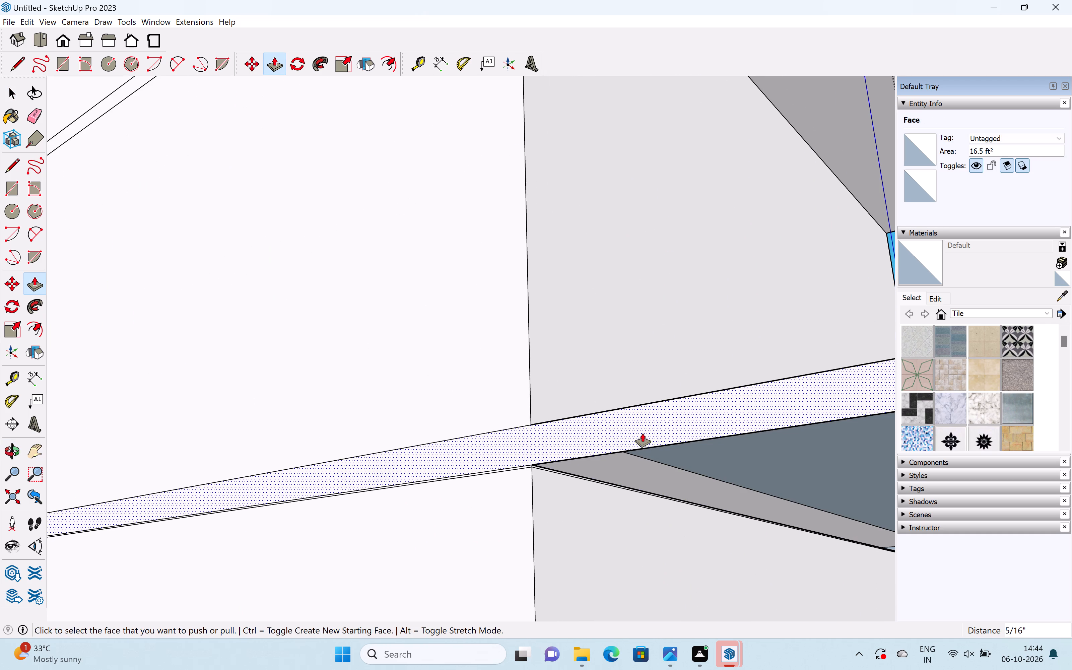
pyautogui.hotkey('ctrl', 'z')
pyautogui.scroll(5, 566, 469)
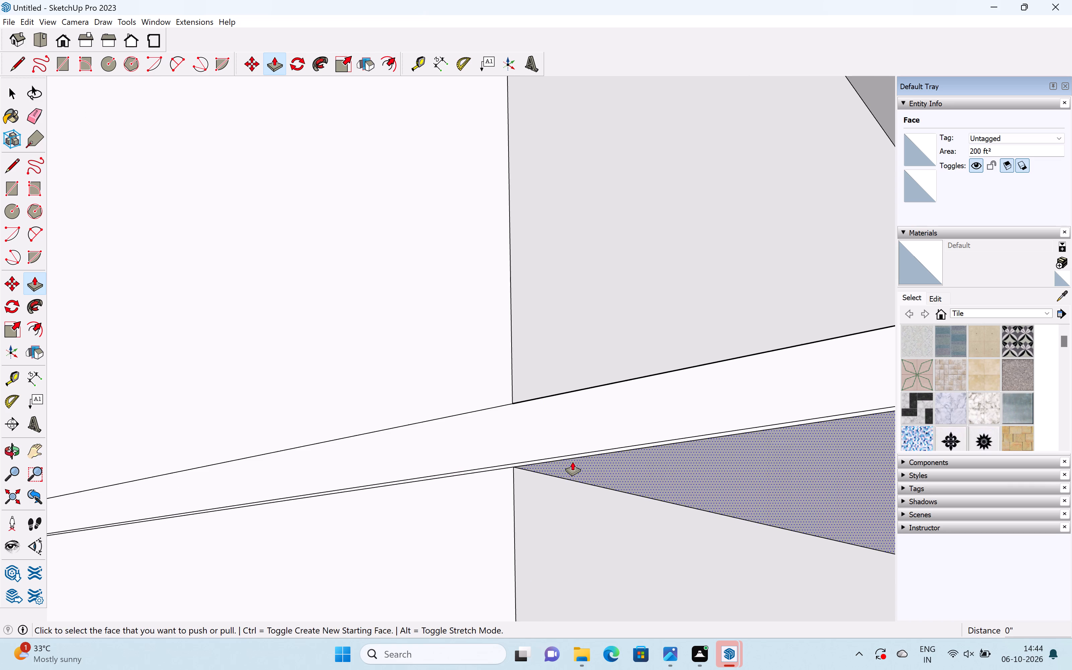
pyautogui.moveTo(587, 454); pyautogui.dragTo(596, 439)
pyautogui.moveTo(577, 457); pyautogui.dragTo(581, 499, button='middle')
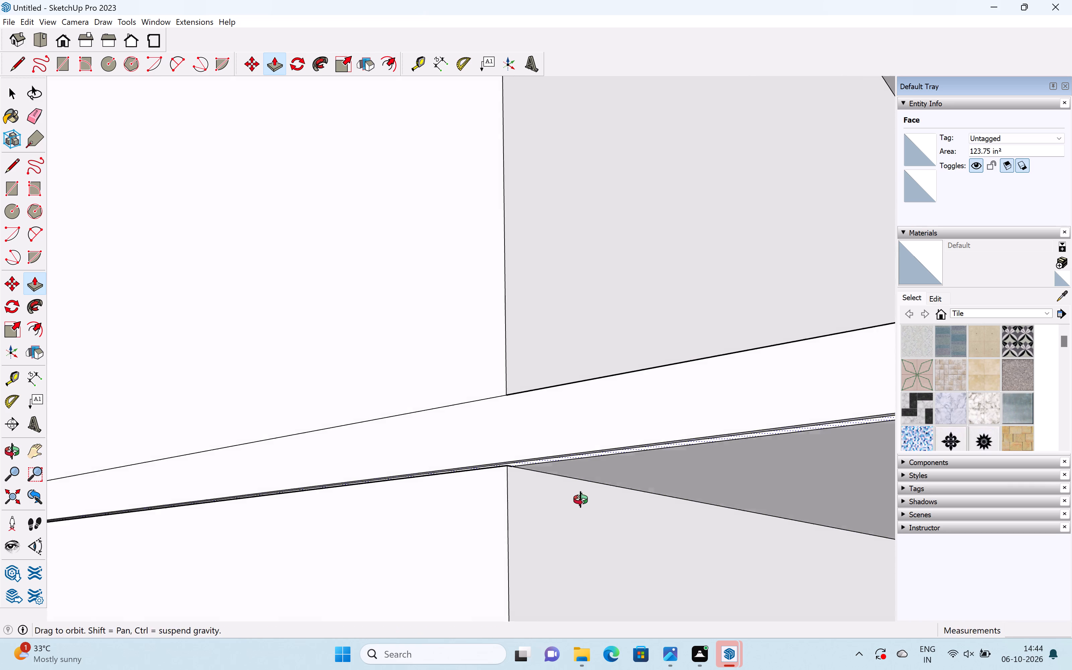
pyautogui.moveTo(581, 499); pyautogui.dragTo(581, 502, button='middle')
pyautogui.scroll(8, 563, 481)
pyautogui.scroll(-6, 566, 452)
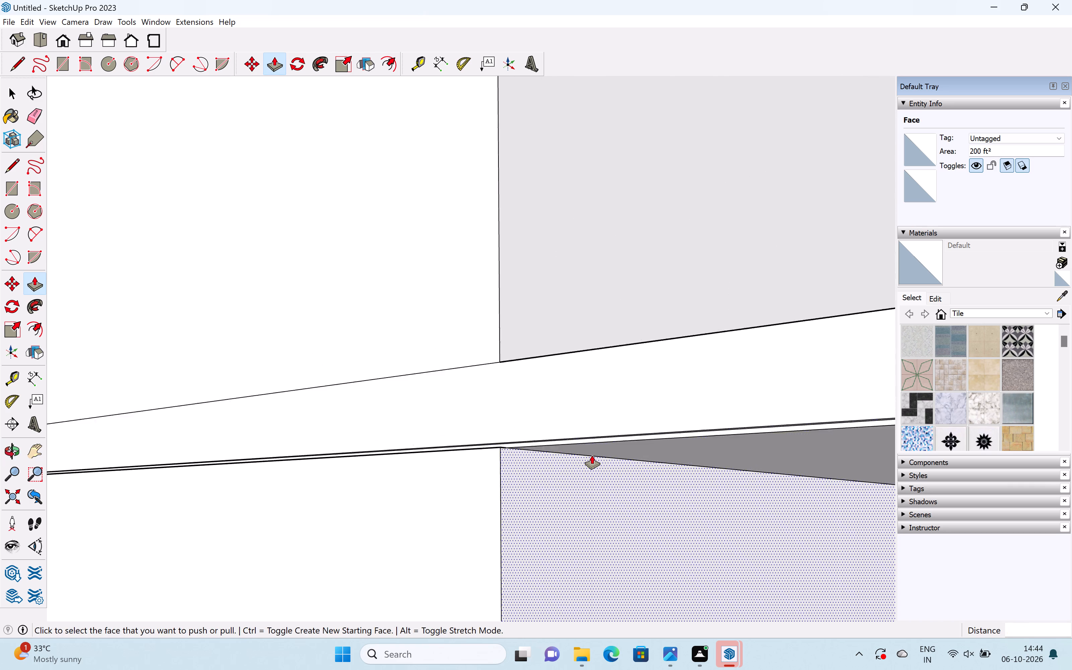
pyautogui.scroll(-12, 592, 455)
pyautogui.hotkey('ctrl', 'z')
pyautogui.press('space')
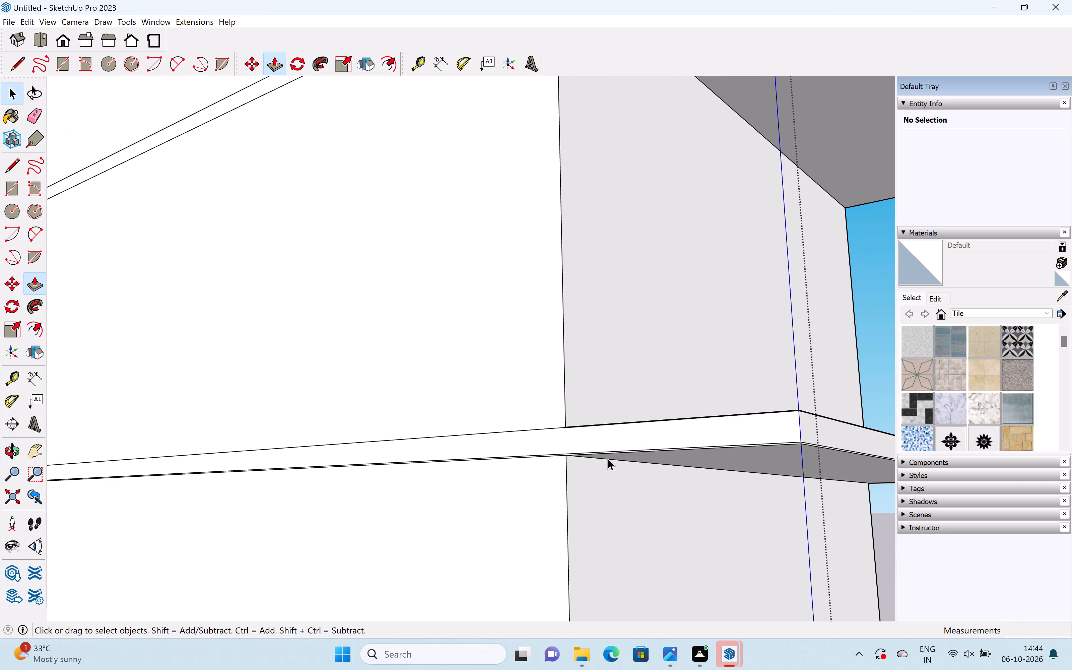
# Draw a vertical line about 6" long across the lower slab's side face, just behind the front wall corner.
pyautogui.scroll(-5, 617, 455)
pyautogui.scroll(-3, 647, 437)
pyautogui.scroll(11, 612, 447)
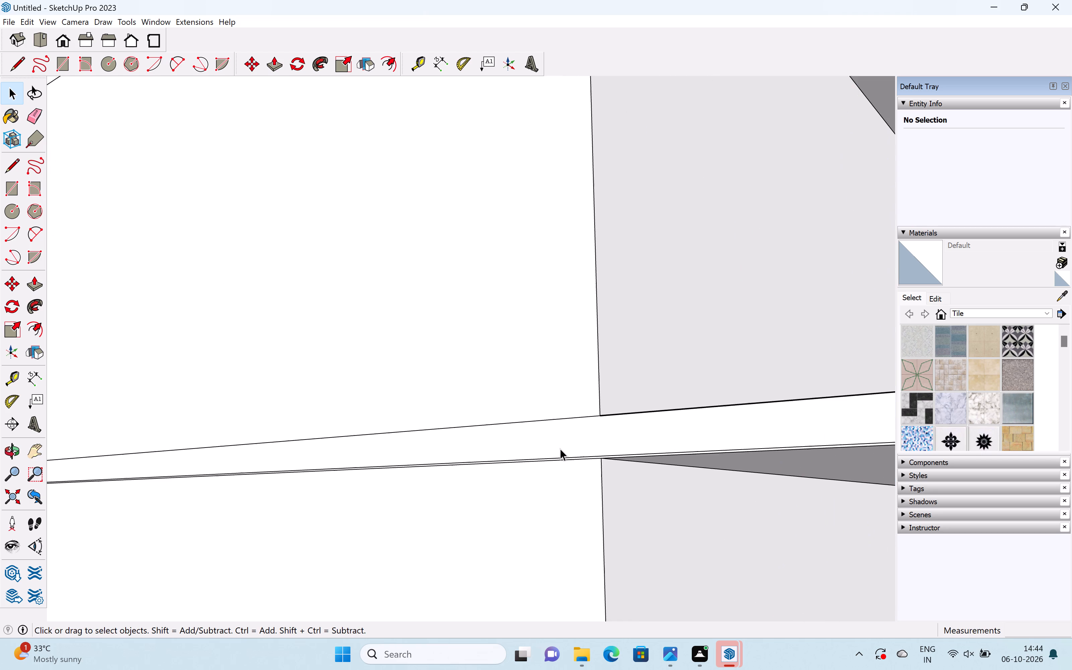
pyautogui.scroll(2, 560, 449)
pyautogui.scroll(-1, 560, 449)
pyautogui.scroll(12, 560, 449)
pyautogui.press('l')
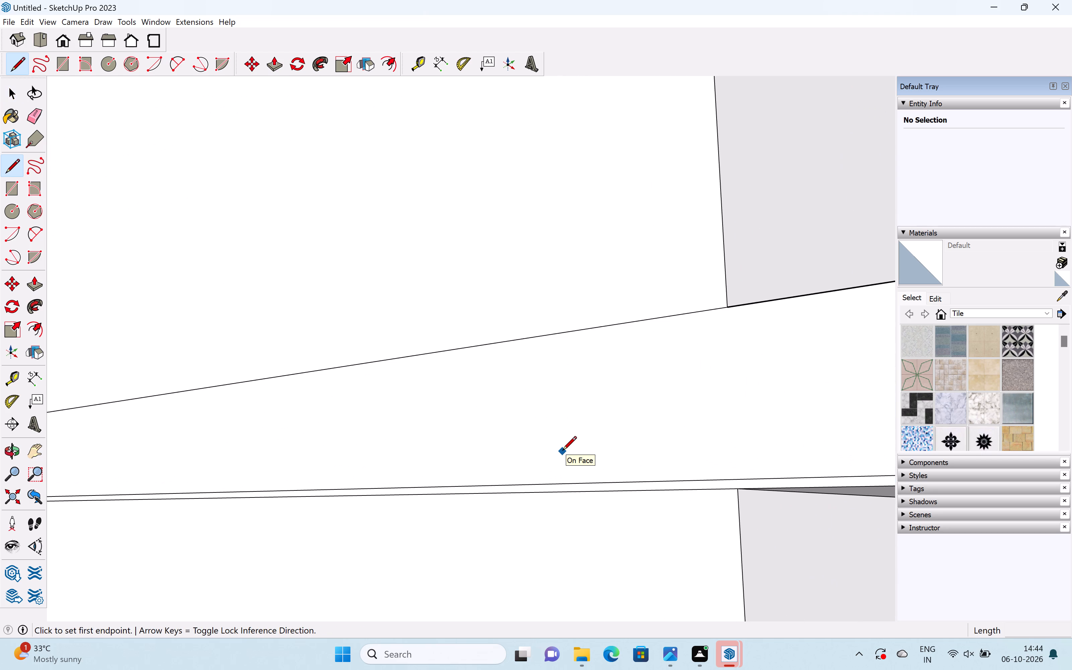
pyautogui.click(559, 489)
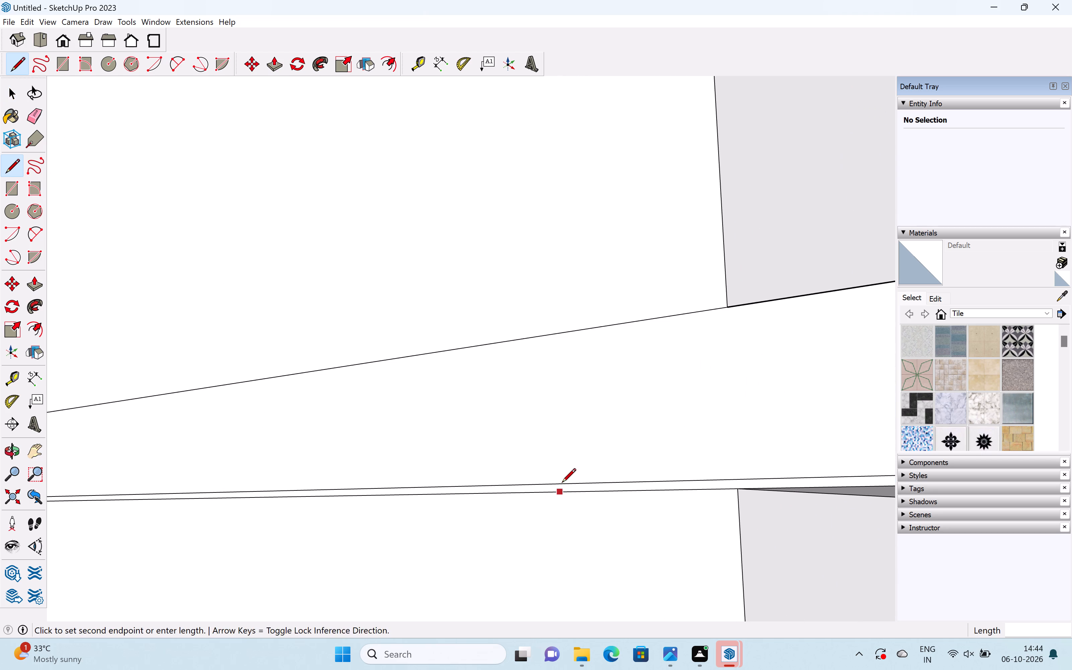
pyautogui.press('Up')
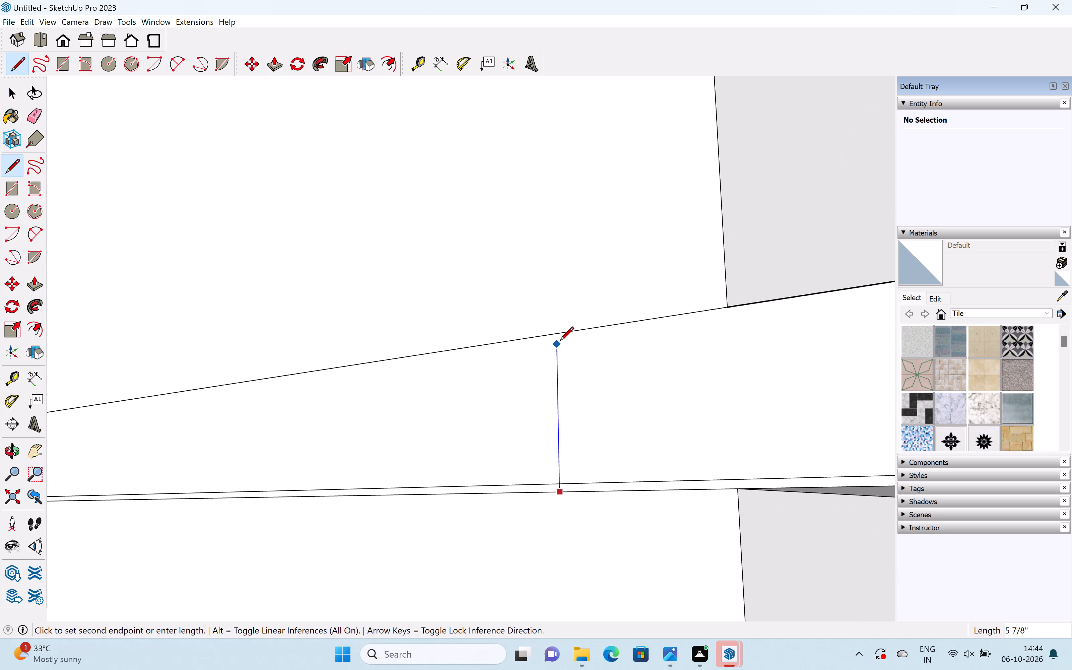
pyautogui.click(558, 336)
pyautogui.press('space')
# Pull the front portion of the lower slab's side face outward about 1' 10 7/8".
pyautogui.scroll(-8, 552, 369)
pyautogui.click(620, 388)
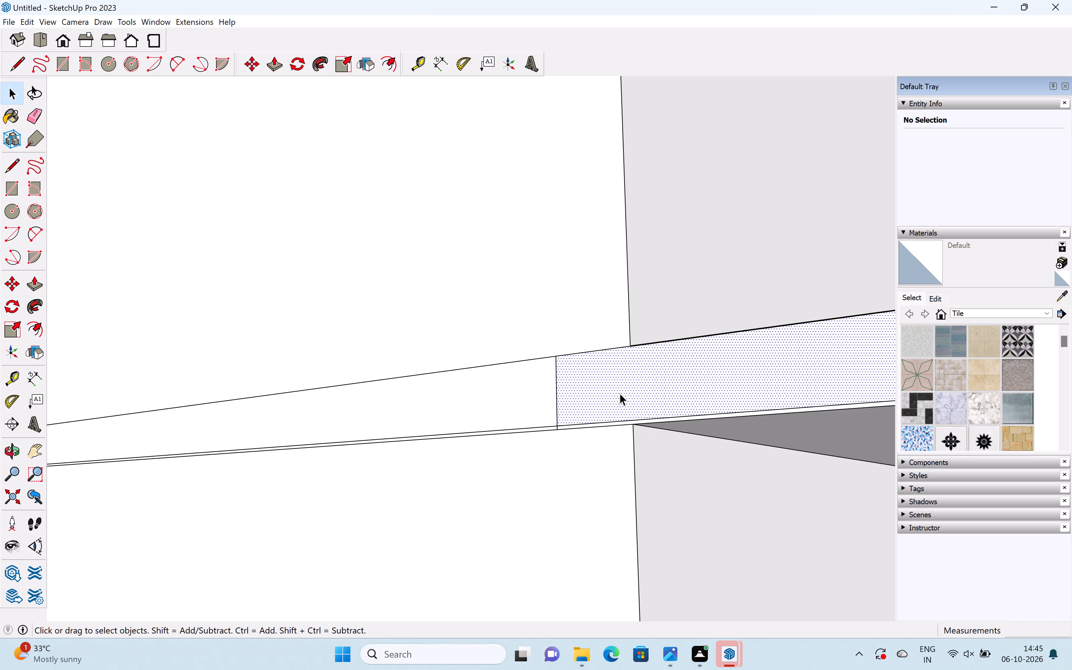
pyautogui.moveTo(620, 399); pyautogui.dragTo(648, 501, button='middle')
pyautogui.keyDown('shift'); pyautogui.moveTo(660, 427); pyautogui.dragTo(660, 427, button='middle'); pyautogui.keyUp('shift')
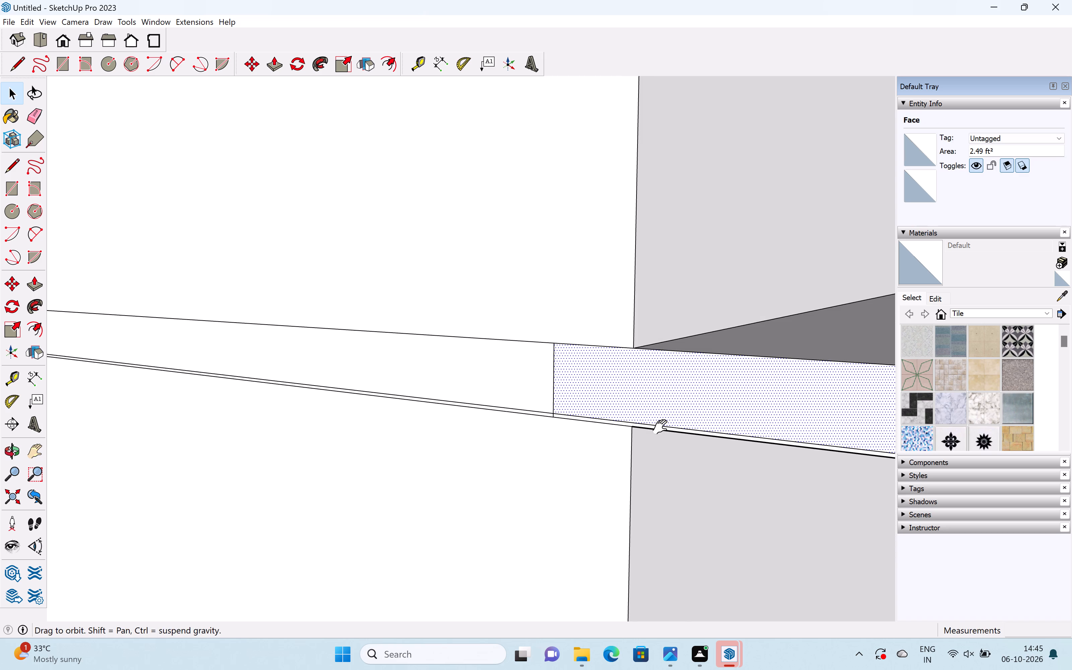
pyautogui.keyDown('shift'); pyautogui.moveTo(660, 427); pyautogui.dragTo(566, 443, button='middle'); pyautogui.keyUp('shift')
pyautogui.scroll(-7, 579, 429)
pyautogui.scroll(-6, 622, 417)
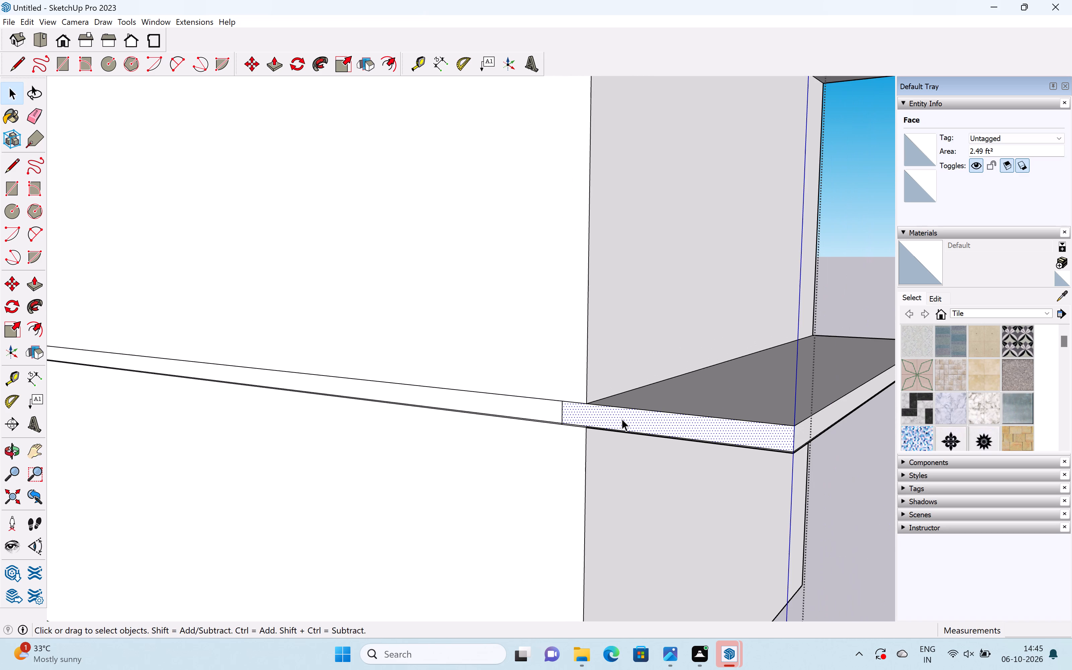
pyautogui.scroll(-1, 622, 419)
pyautogui.press('p')
pyautogui.moveTo(656, 420); pyautogui.dragTo(627, 452)
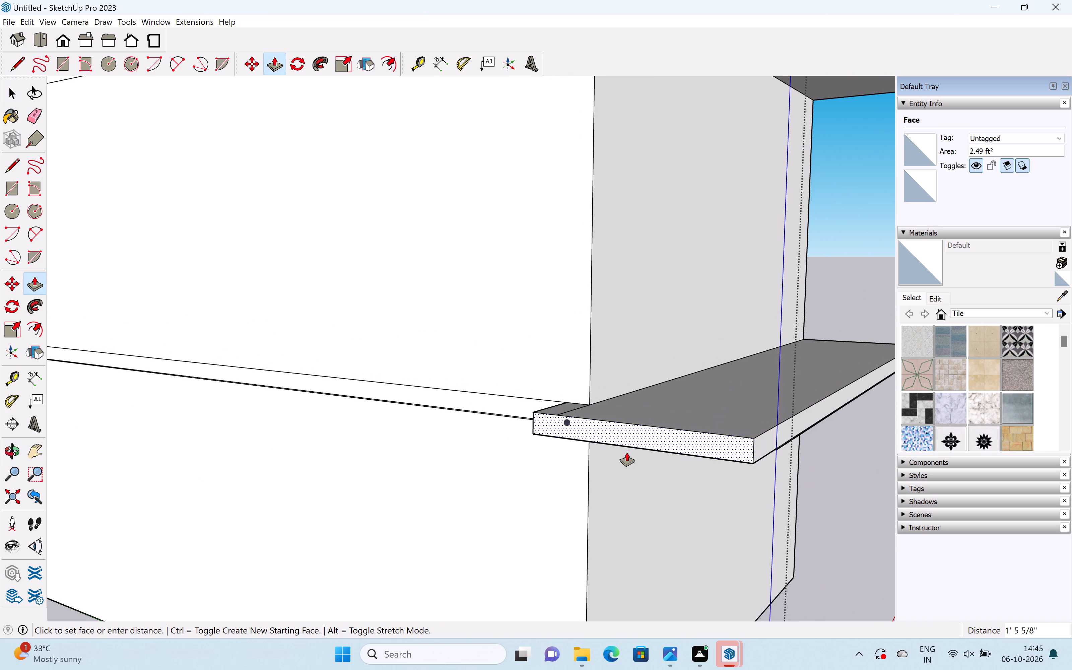
pyautogui.moveTo(627, 452); pyautogui.dragTo(623, 458)
# Erase the leftover edge crossing the lower slab's top face where it extends past the side wall.
pyautogui.scroll(-8, 623, 459)
pyautogui.moveTo(718, 455); pyautogui.dragTo(508, 432, button='middle')
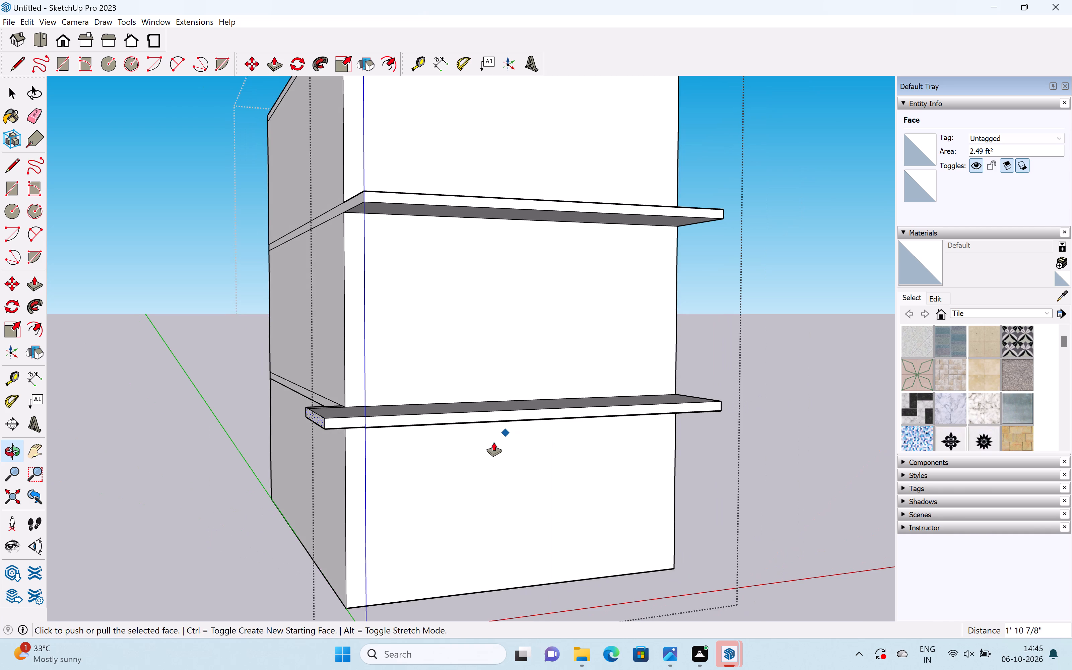
pyautogui.scroll(3, 491, 444)
pyautogui.moveTo(492, 444); pyautogui.dragTo(859, 435, button='middle')
pyautogui.keyDown('shift'); pyautogui.moveTo(745, 411); pyautogui.dragTo(521, 480, button='middle'); pyautogui.keyUp('shift')
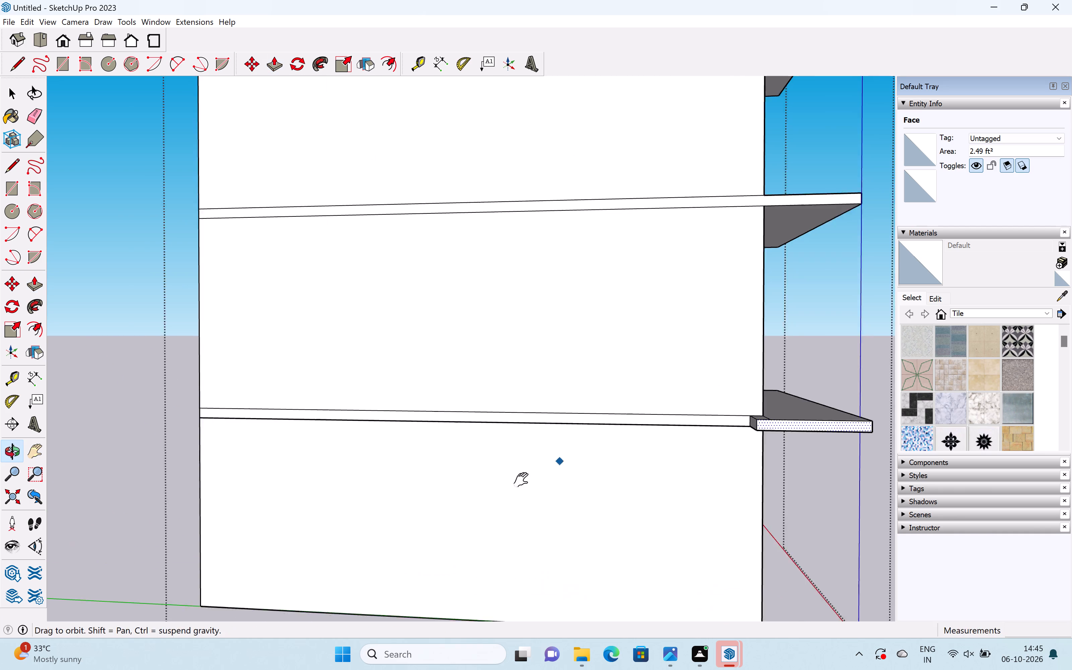
pyautogui.keyDown('shift'); pyautogui.moveTo(521, 480); pyautogui.dragTo(517, 482, button='middle'); pyautogui.keyUp('shift')
pyautogui.scroll(5, 721, 458)
pyautogui.moveTo(715, 434); pyautogui.dragTo(749, 273, button='middle')
pyautogui.moveTo(749, 275); pyautogui.dragTo(708, 356, button='middle')
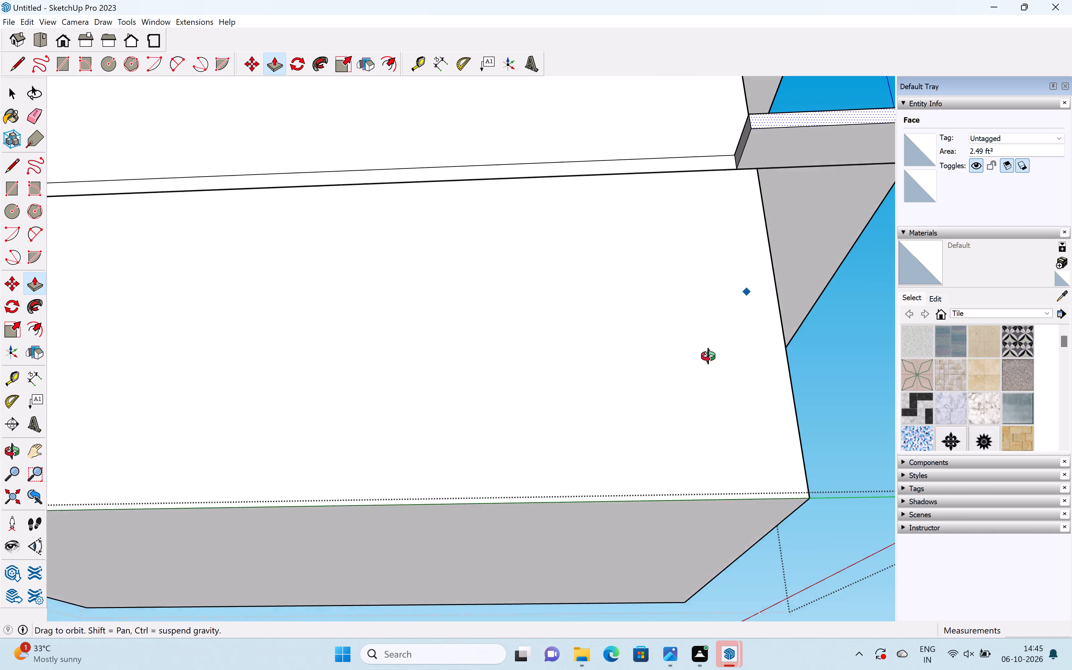
pyautogui.moveTo(708, 356); pyautogui.dragTo(602, 464, button='middle')
pyautogui.scroll(-2, 636, 437)
pyautogui.press('space')
pyautogui.scroll(6, 525, 443)
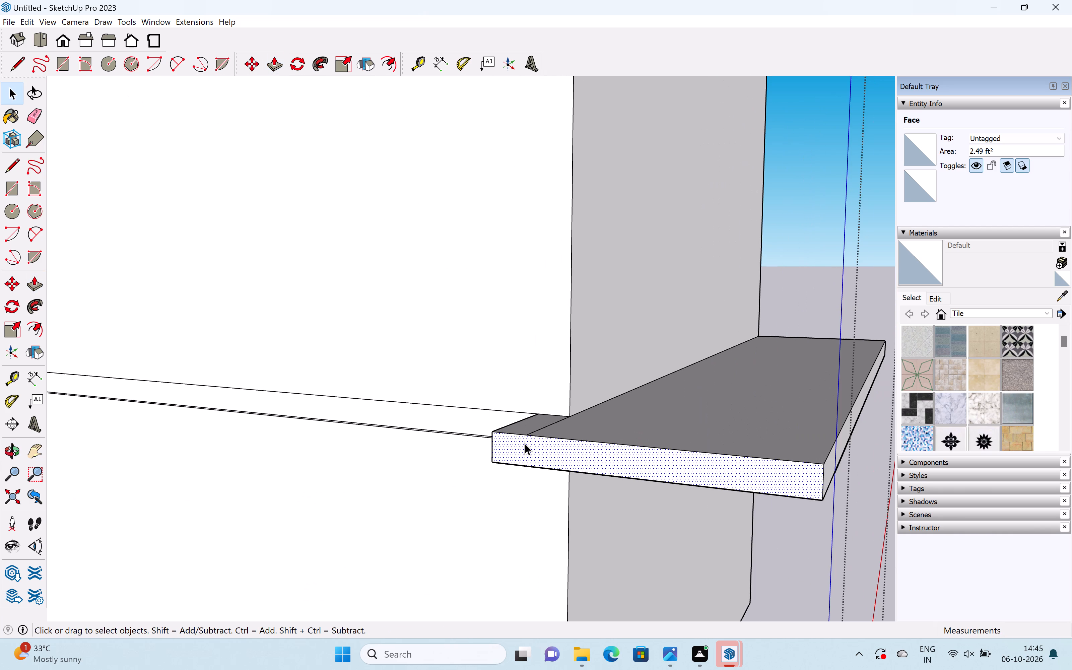
pyautogui.moveTo(530, 443); pyautogui.dragTo(549, 552, button='middle')
pyautogui.scroll(6, 546, 512)
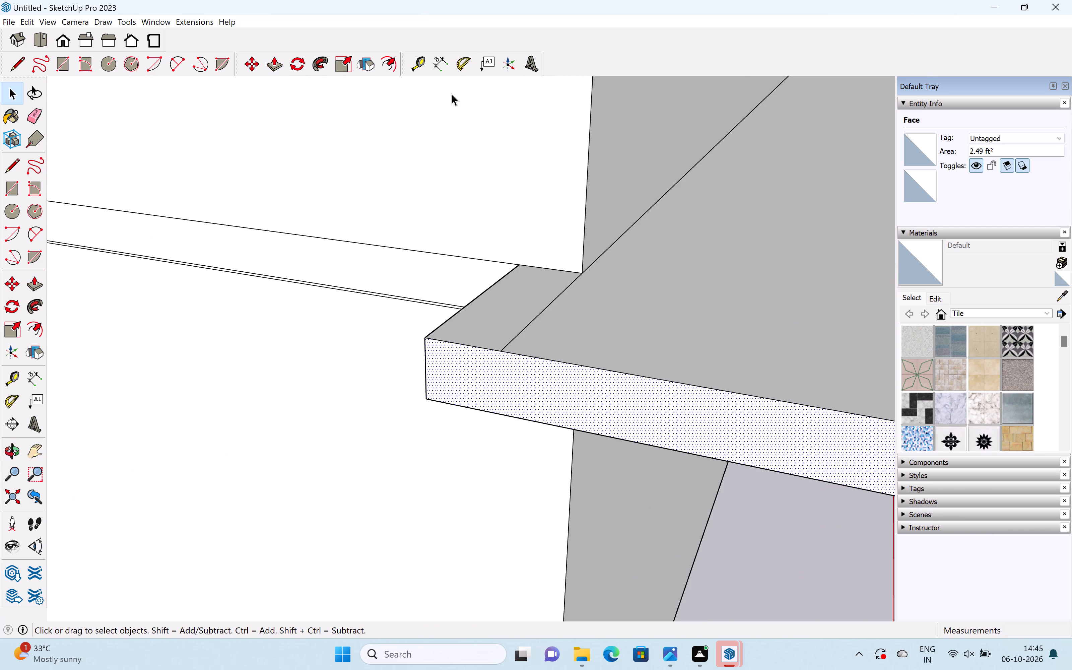
pyautogui.press('e')
pyautogui.moveTo(538, 300); pyautogui.dragTo(548, 309)
pyautogui.scroll(-7, 546, 302)
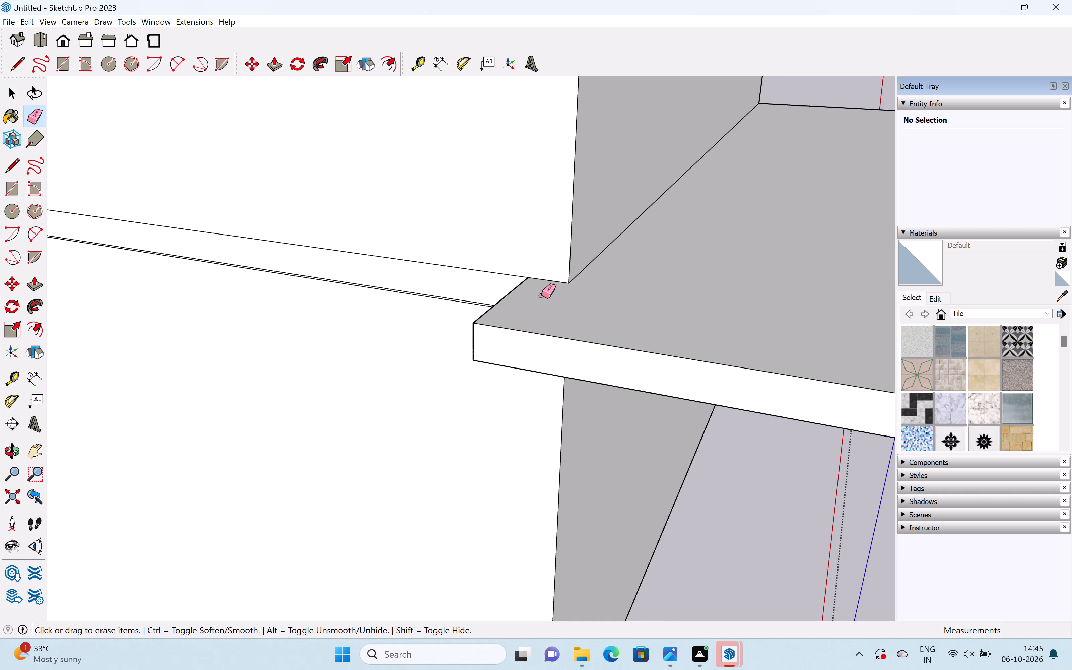
pyautogui.scroll(-7, 541, 295)
pyautogui.press('space')
# Pull the lower slab's top face up about 1' 9 1/4" to form a deep band across the front.
pyautogui.scroll(-6, 535, 297)
pyautogui.moveTo(587, 296); pyautogui.dragTo(259, 208, button='middle')
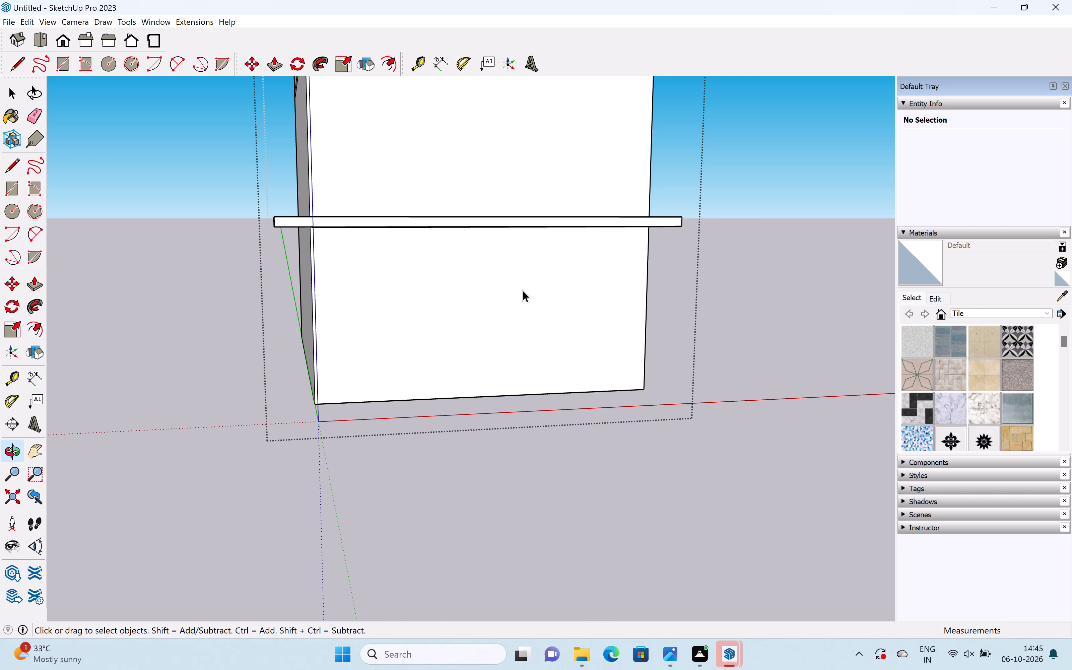
pyautogui.keyDown('shift'); pyautogui.moveTo(546, 266); pyautogui.dragTo(545, 376, button='middle'); pyautogui.keyUp('shift')
pyautogui.moveTo(732, 331); pyautogui.dragTo(578, 369, button='middle')
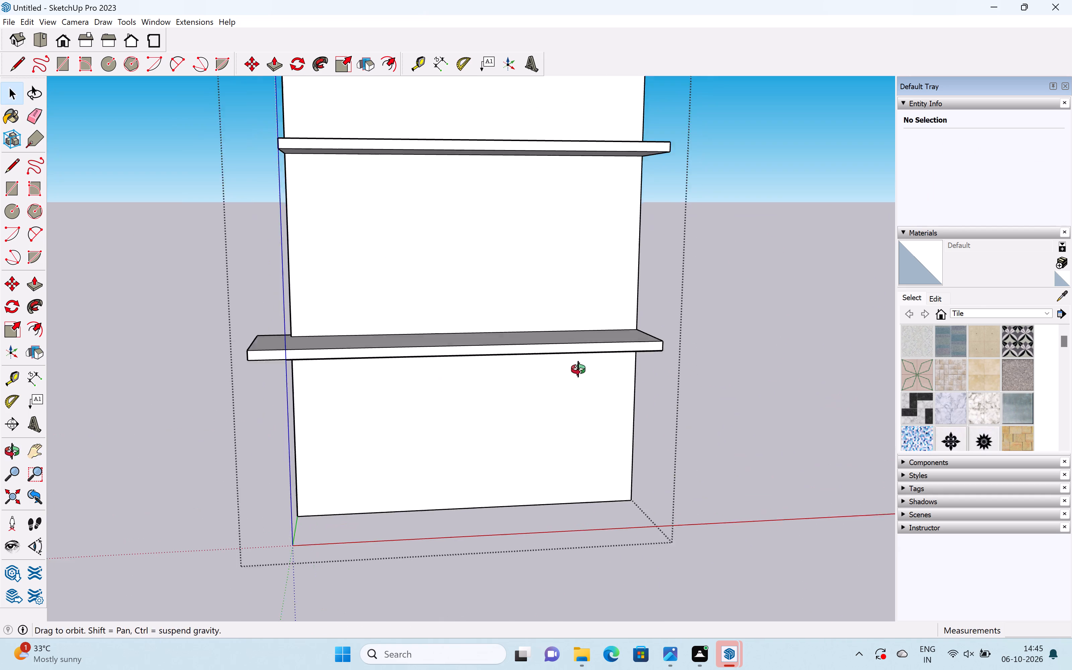
pyautogui.moveTo(578, 369); pyautogui.dragTo(464, 398, button='middle')
pyautogui.keyDown('shift'); pyautogui.moveTo(528, 332); pyautogui.dragTo(671, 370, button='middle'); pyautogui.keyUp('shift')
pyautogui.scroll(1, 672, 371)
pyautogui.scroll(3, 498, 447)
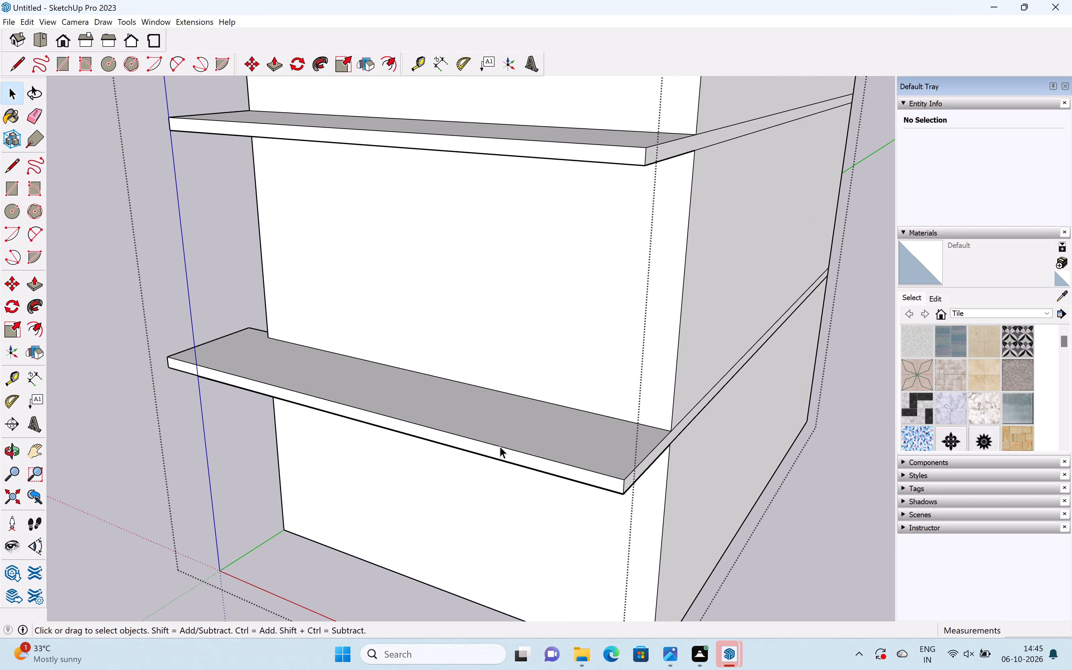
pyautogui.press('p')
pyautogui.moveTo(529, 425); pyautogui.dragTo(526, 381)
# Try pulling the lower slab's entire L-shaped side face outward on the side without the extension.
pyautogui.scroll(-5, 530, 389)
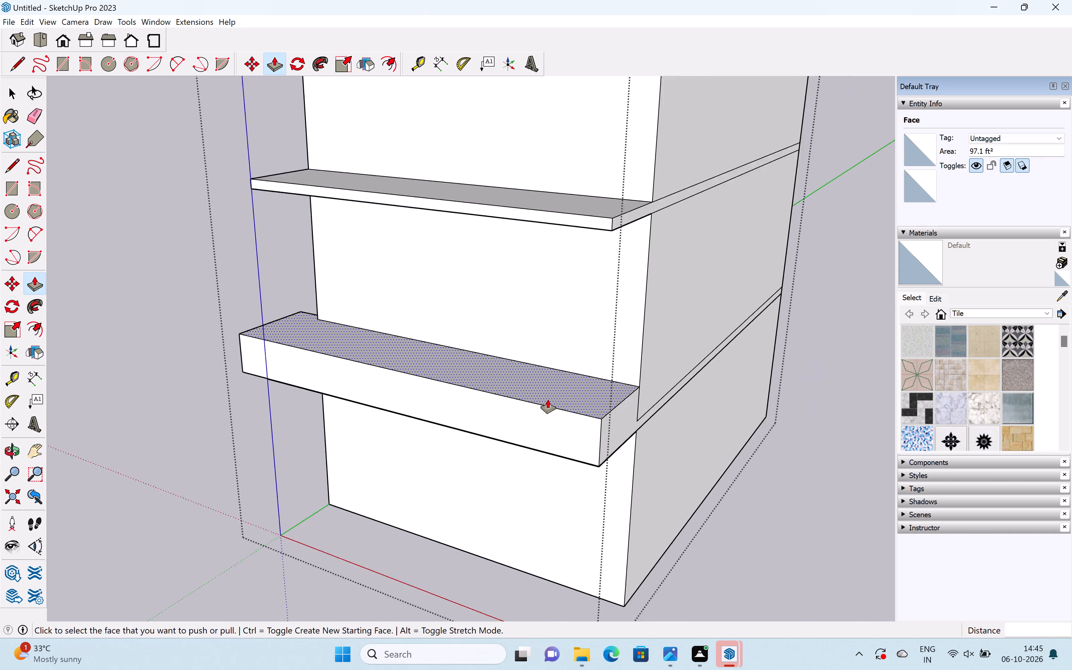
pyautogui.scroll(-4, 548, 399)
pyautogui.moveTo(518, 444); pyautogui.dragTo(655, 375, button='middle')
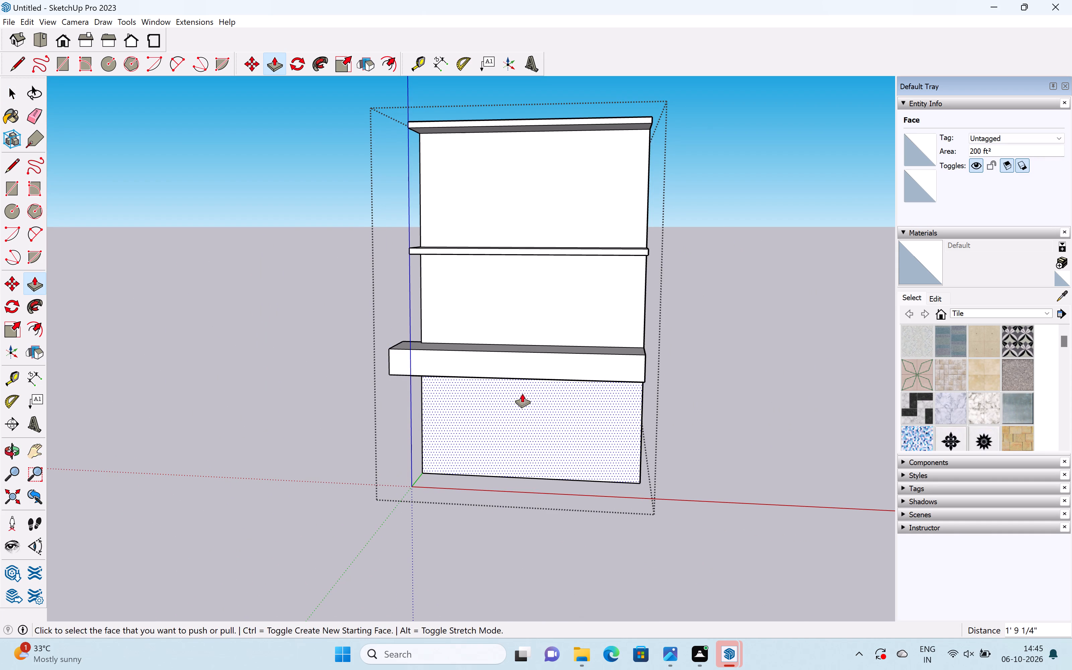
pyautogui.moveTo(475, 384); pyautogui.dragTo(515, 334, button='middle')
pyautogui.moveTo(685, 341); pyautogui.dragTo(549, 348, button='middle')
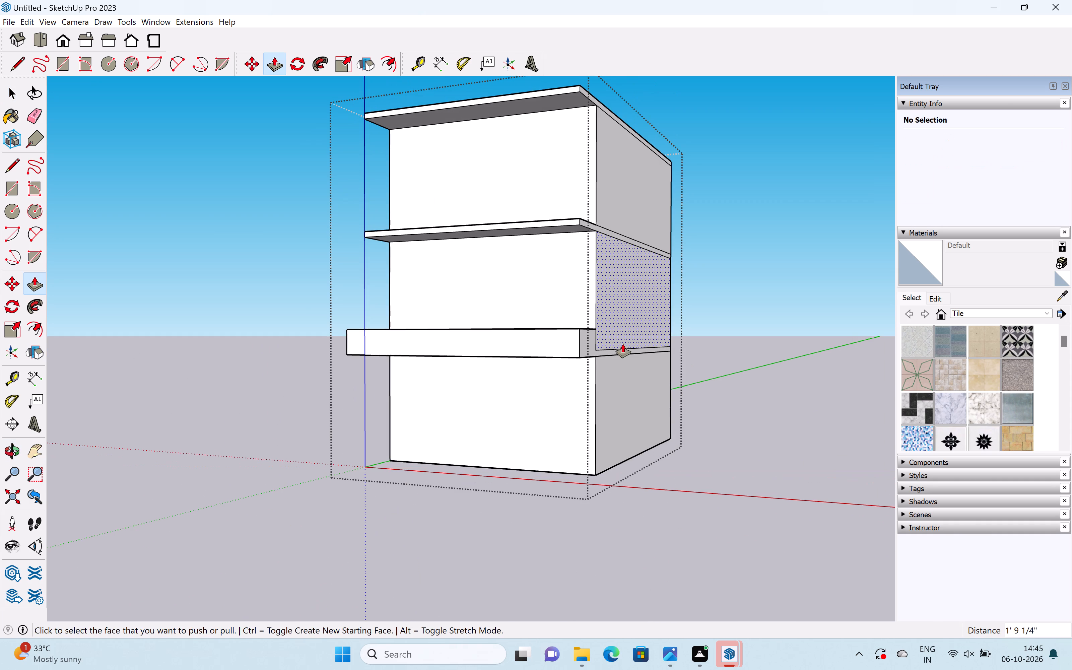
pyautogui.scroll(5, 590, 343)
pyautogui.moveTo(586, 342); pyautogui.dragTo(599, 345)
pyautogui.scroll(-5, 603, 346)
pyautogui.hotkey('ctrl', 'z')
# Draw a vertical line about 6" long across the lower slab's side face at the front wall corner.
pyautogui.scroll(3, 657, 346)
pyautogui.scroll(-1, 654, 348)
pyautogui.scroll(2, 651, 349)
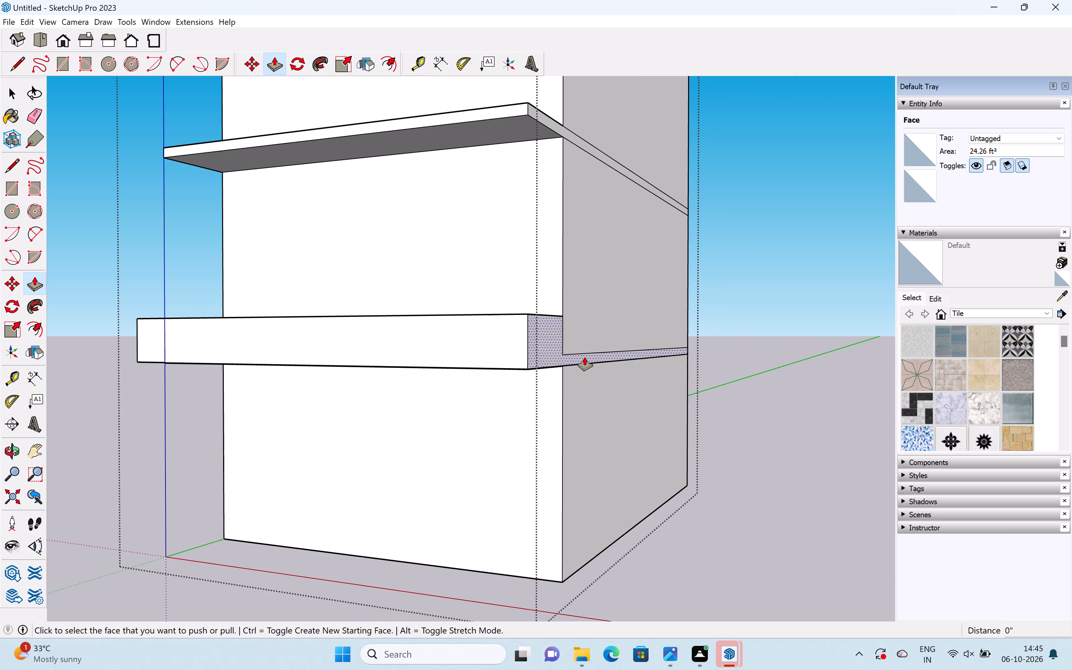
pyautogui.press('space')
pyautogui.scroll(1, 575, 358)
pyautogui.scroll(-1, 575, 358)
pyautogui.scroll(6, 575, 358)
pyautogui.press('l')
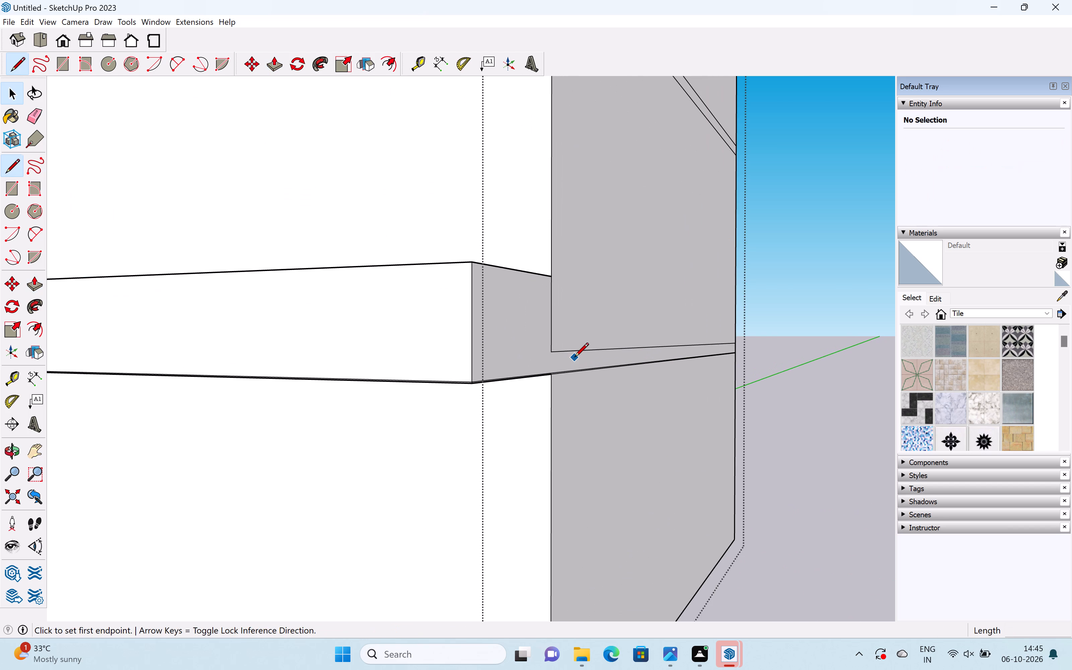
pyautogui.press('Return')
pyautogui.click(551, 352)
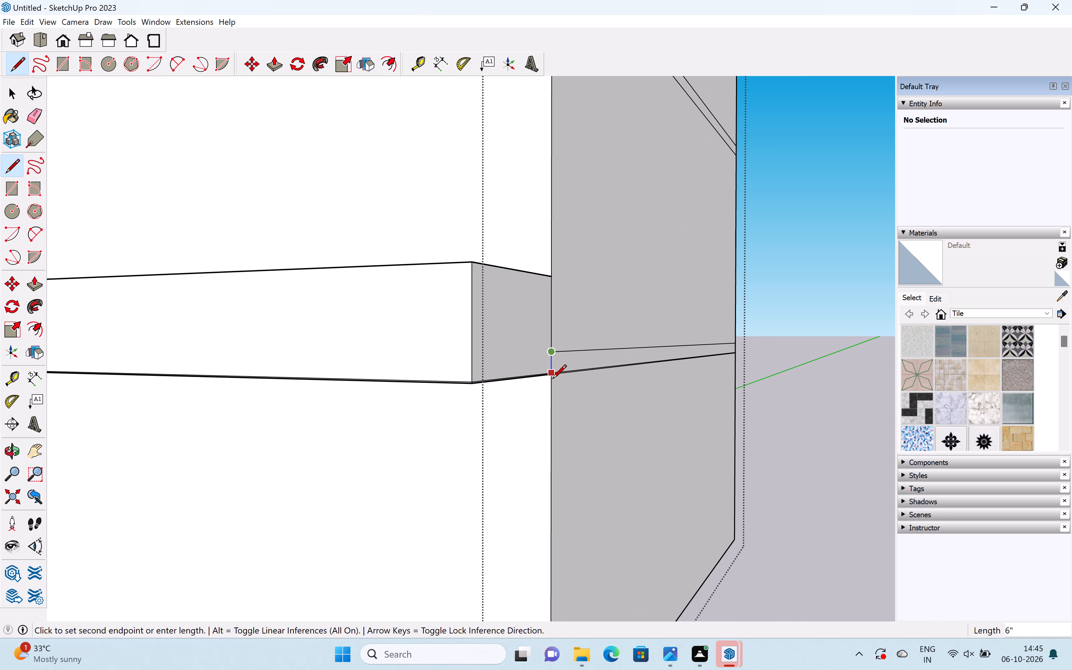
pyautogui.click(552, 380)
pyautogui.press('space')
# Pull the front portion of the thickened band's side face slightly outward past the side wall.
pyautogui.press('p')
pyautogui.moveTo(519, 353); pyautogui.dragTo(545, 358)
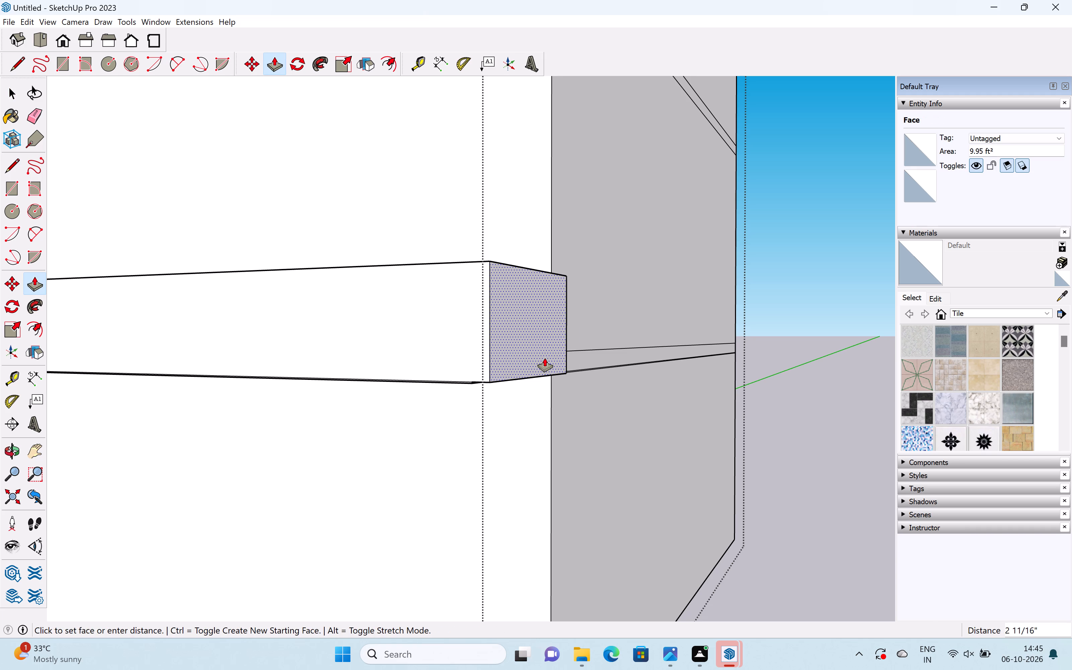
pyautogui.moveTo(545, 358); pyautogui.dragTo(554, 364)
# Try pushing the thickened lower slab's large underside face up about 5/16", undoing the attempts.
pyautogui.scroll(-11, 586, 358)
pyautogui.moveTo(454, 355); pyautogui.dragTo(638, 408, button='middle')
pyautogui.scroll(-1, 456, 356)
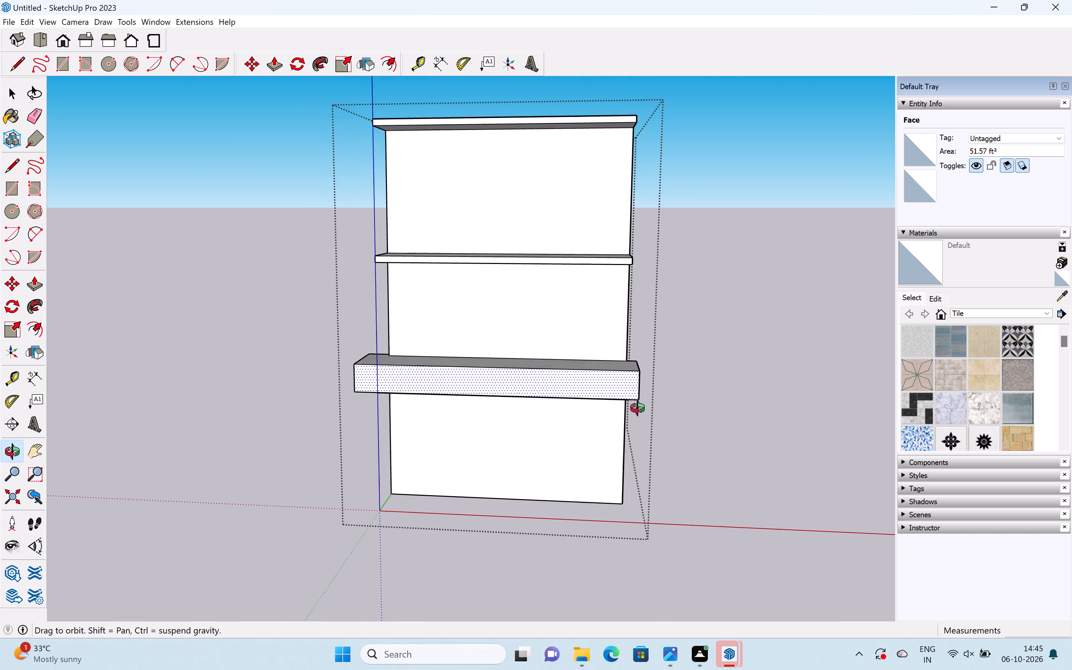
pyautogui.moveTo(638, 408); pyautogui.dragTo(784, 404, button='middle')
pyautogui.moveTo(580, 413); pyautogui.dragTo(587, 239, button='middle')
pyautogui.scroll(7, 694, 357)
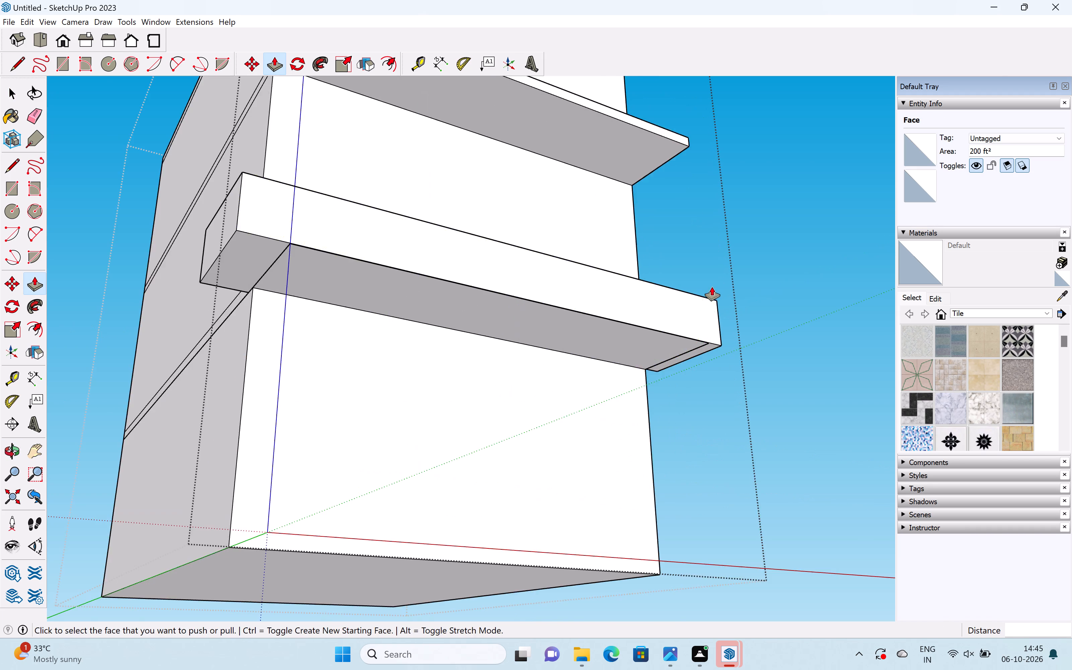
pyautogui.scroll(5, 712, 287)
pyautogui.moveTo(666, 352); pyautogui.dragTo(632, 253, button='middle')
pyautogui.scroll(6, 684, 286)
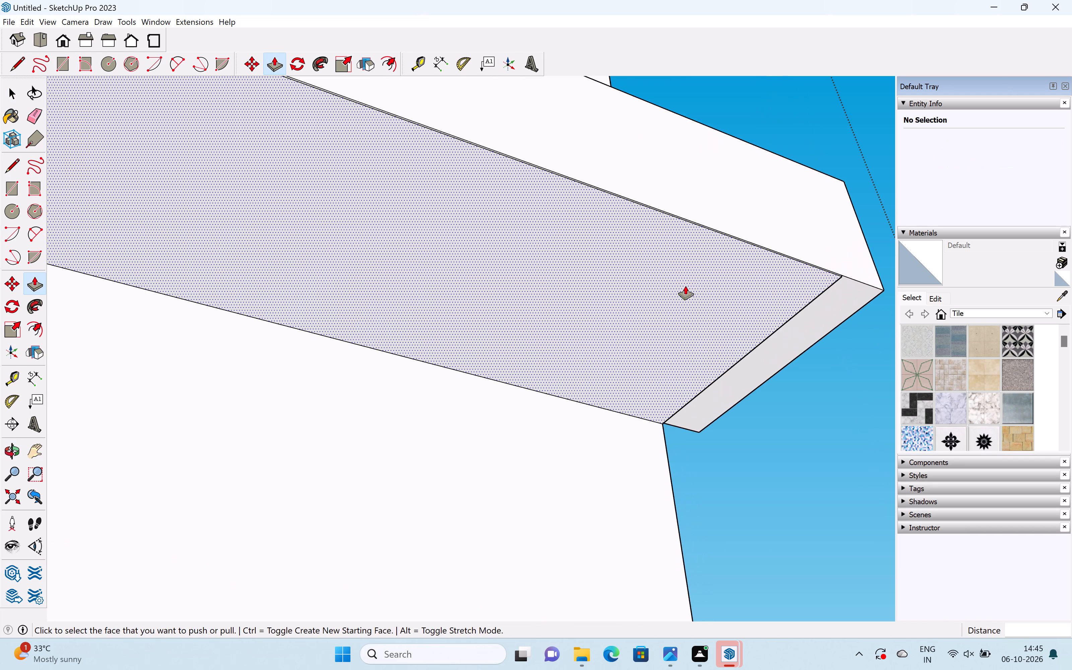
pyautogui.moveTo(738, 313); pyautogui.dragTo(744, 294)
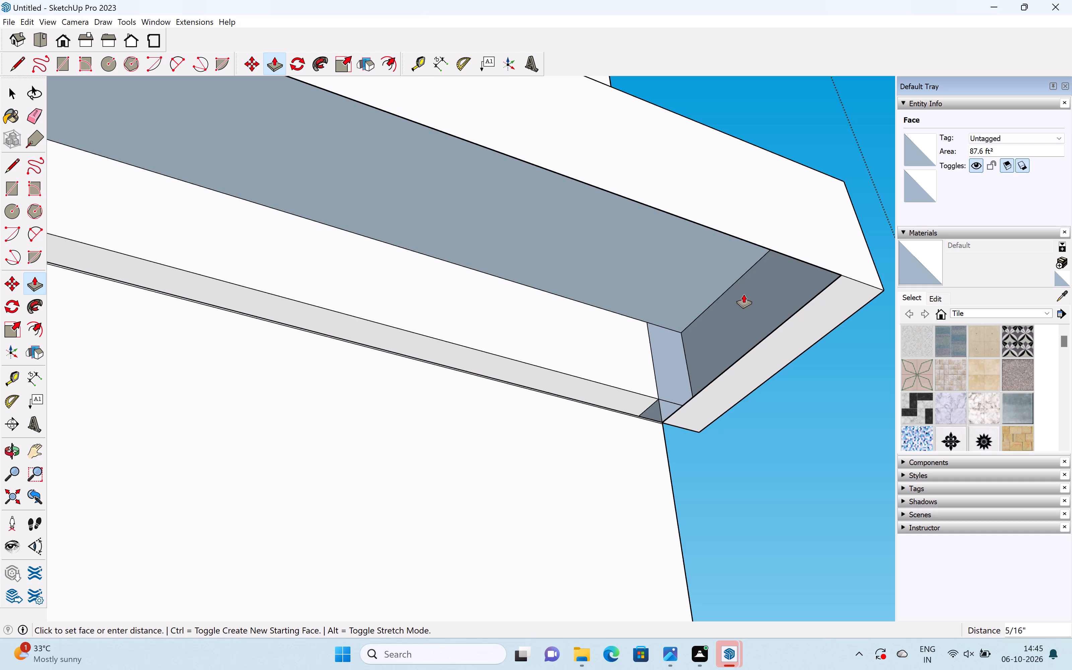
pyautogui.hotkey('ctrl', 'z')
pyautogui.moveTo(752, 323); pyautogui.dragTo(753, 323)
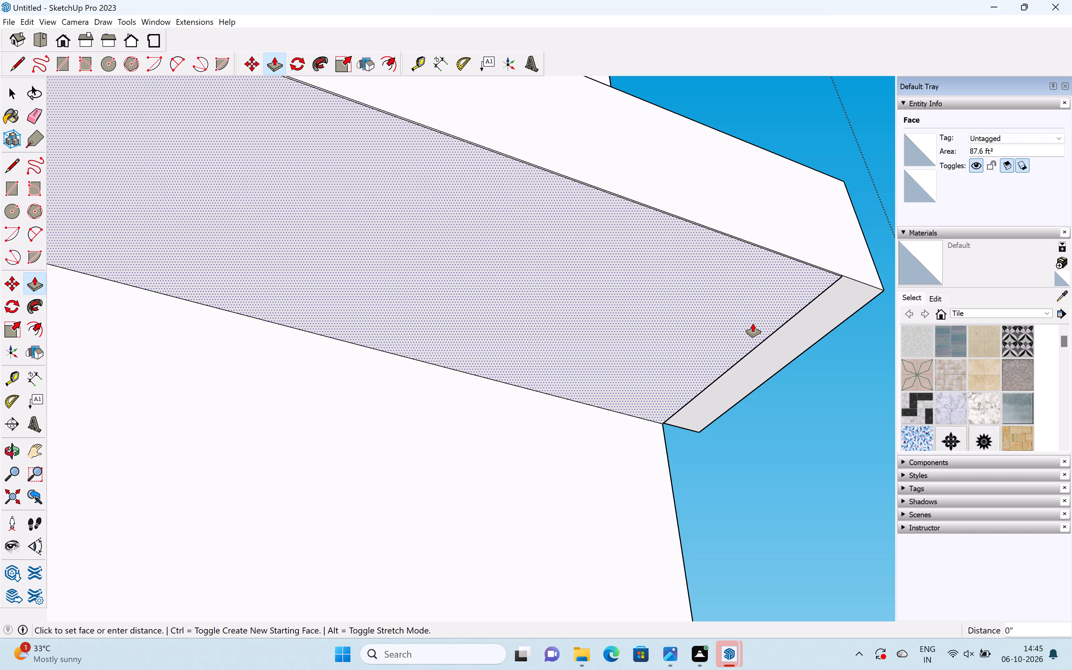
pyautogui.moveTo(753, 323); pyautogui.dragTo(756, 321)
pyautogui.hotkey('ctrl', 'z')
# Push the large underside face of the thickened lower slab up 5/16".
pyautogui.scroll(3, 778, 340)
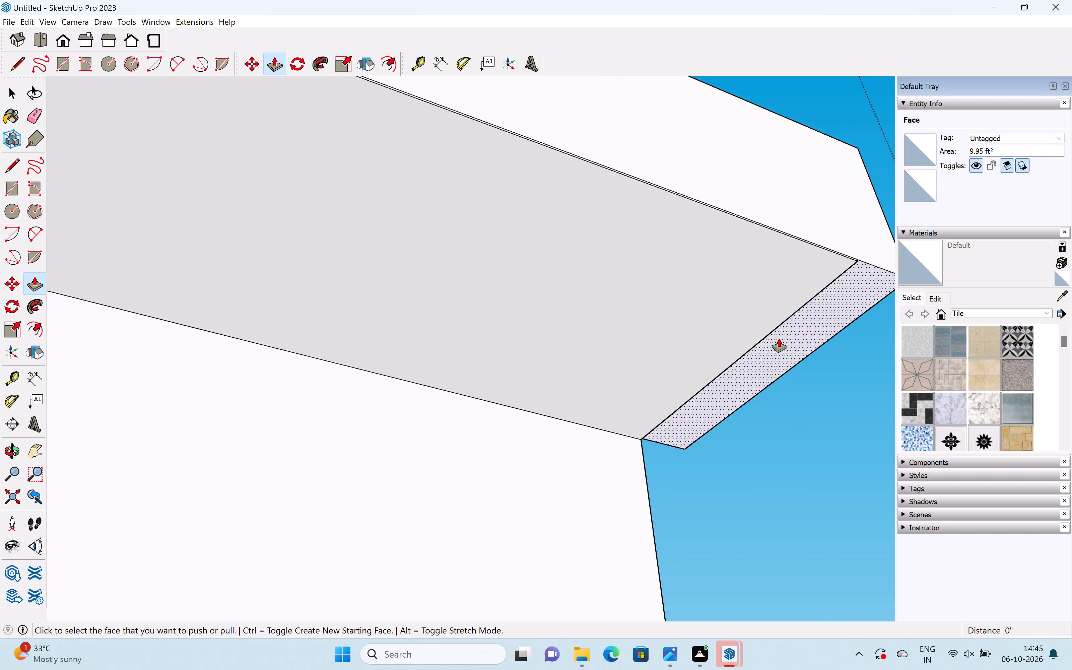
pyautogui.scroll(2, 779, 338)
pyautogui.moveTo(759, 315); pyautogui.dragTo(710, 306, button='middle')
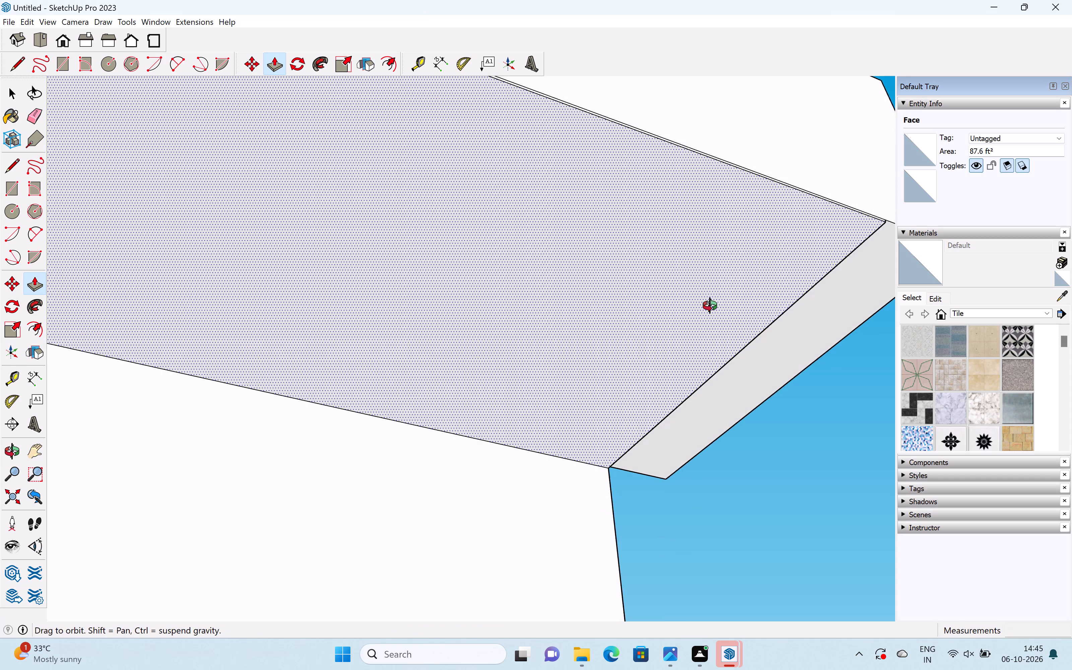
pyautogui.moveTo(710, 306); pyautogui.dragTo(516, 350, button='middle')
pyautogui.keyDown('shift'); pyautogui.moveTo(744, 210); pyautogui.dragTo(667, 329, button='middle'); pyautogui.keyUp('shift')
pyautogui.keyDown('shift'); pyautogui.scroll(1, 667, 328); pyautogui.keyUp('shift')
pyautogui.click(660, 285)
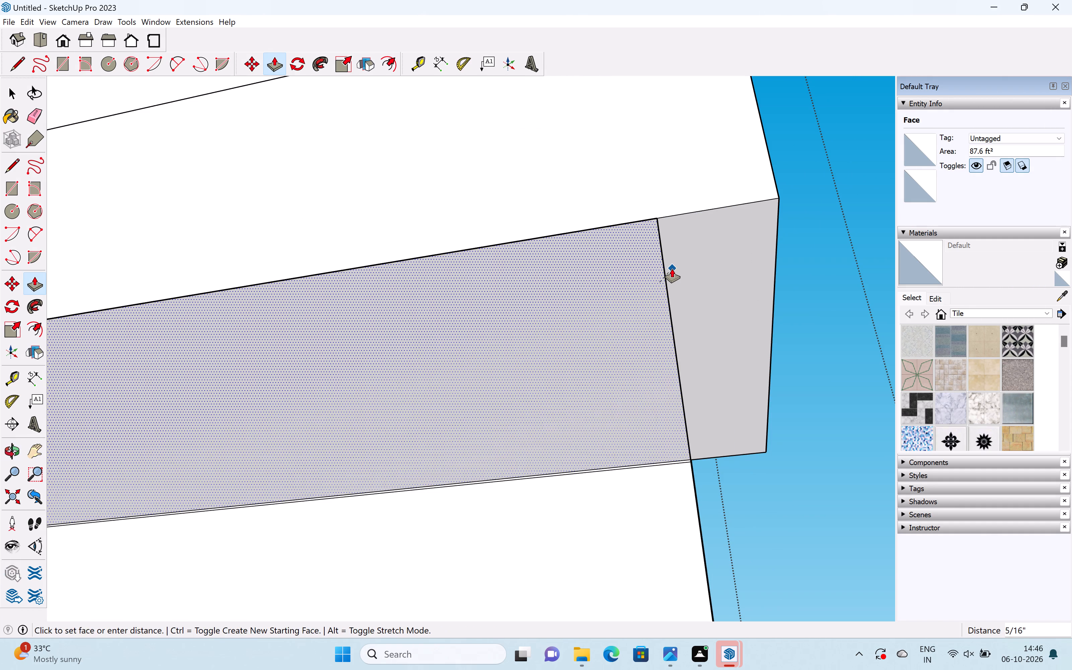
pyautogui.click(672, 267)
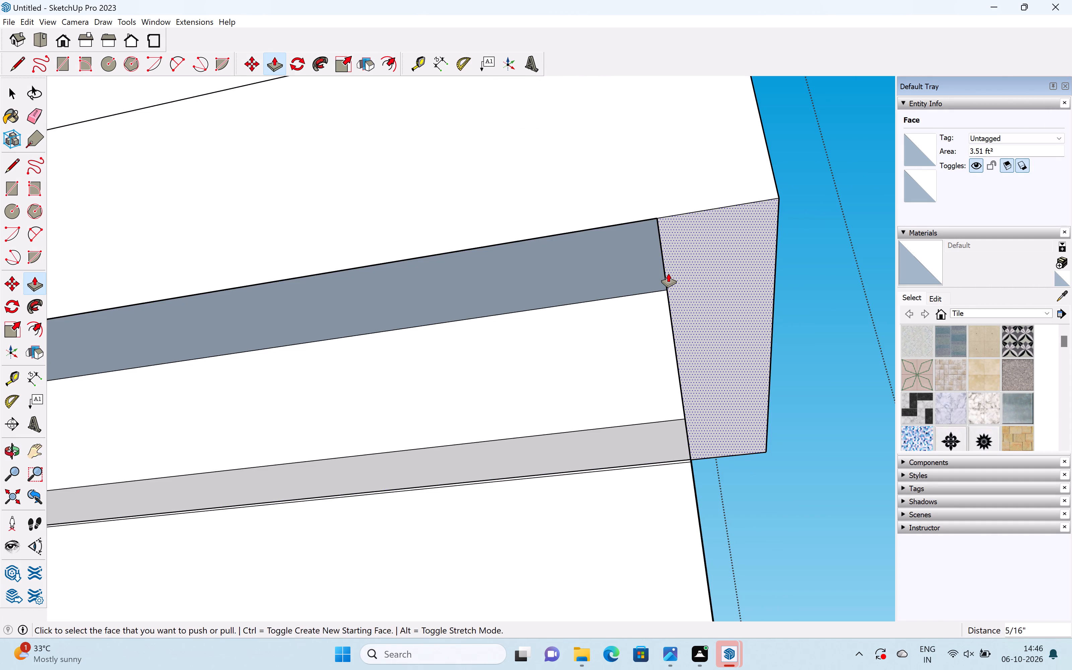
# Draw a 20' by 5/16" rectangle between opposite corners of the open underside, locking its drawing plane, to close the opening.
pyautogui.scroll(-11, 635, 426)
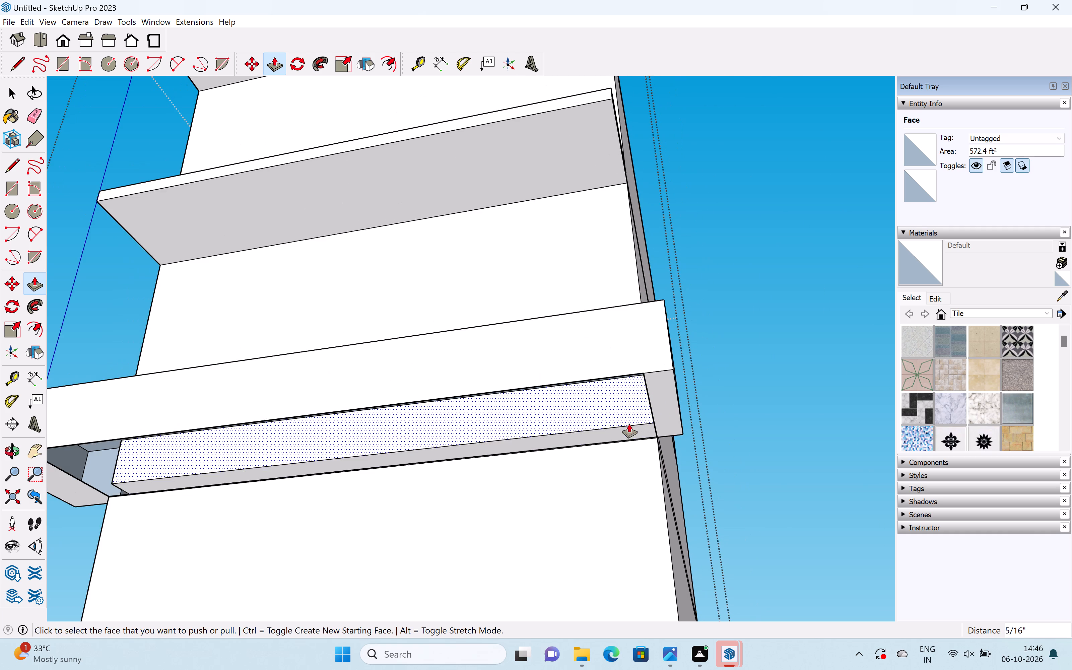
pyautogui.keyDown('shift'); pyautogui.moveTo(629, 424); pyautogui.dragTo(831, 346, button='middle'); pyautogui.keyUp('shift')
pyautogui.scroll(-6, 574, 418)
pyautogui.moveTo(417, 442); pyautogui.dragTo(610, 351, button='middle')
pyautogui.press('space')
pyautogui.scroll(8, 501, 352)
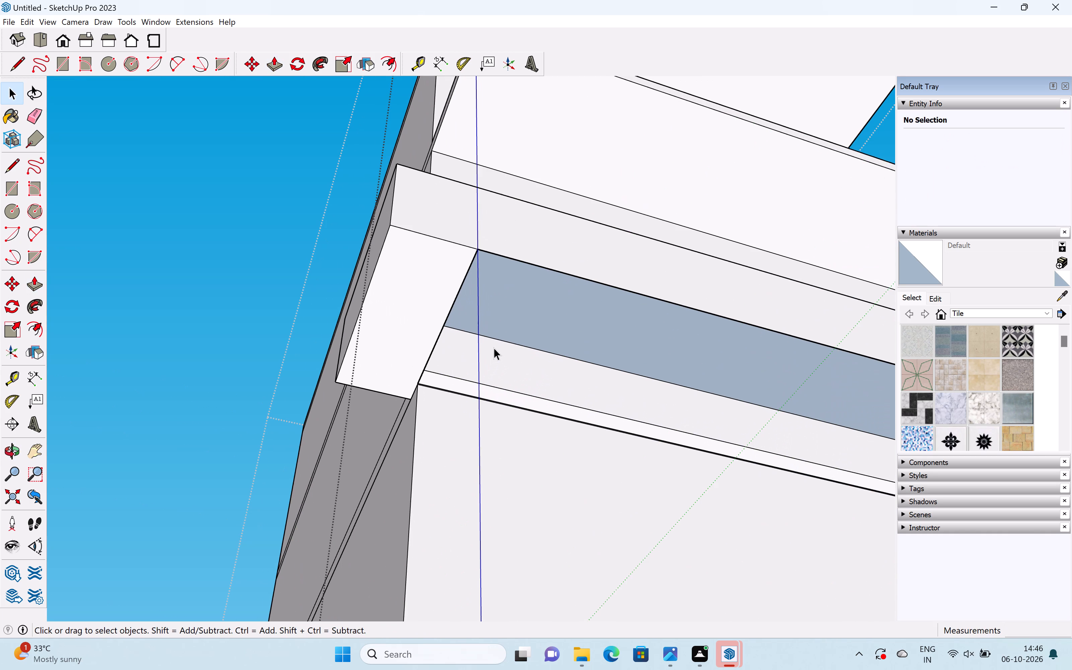
pyautogui.press('r')
pyautogui.click(477, 252)
pyautogui.scroll(-4, 506, 299)
pyautogui.scroll(1, 511, 310)
pyautogui.scroll(-3, 512, 311)
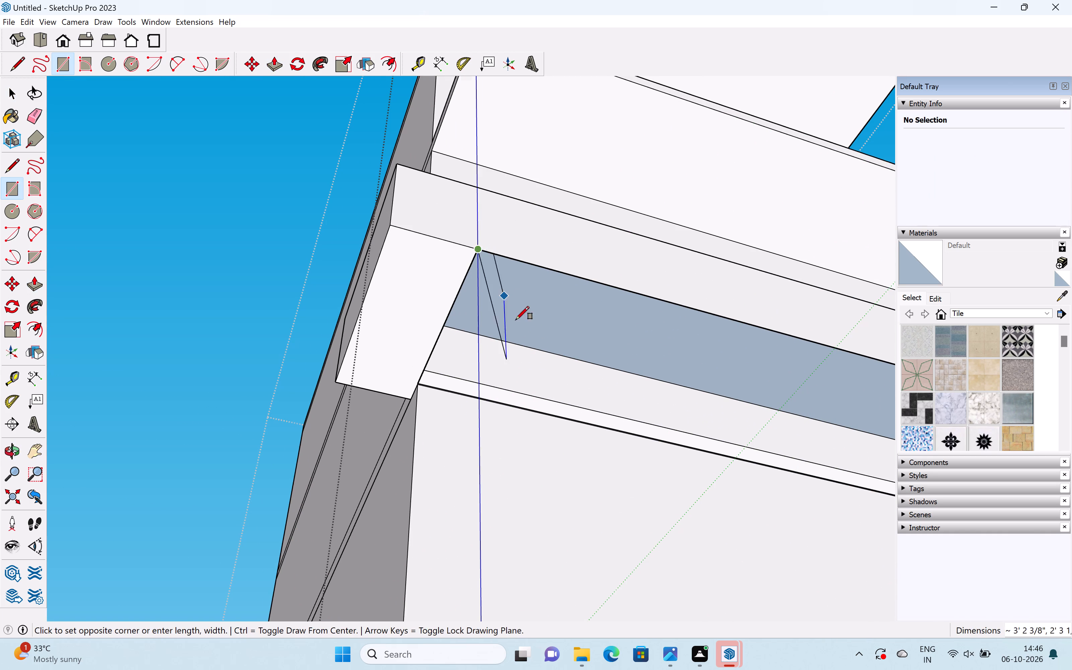
pyautogui.scroll(-7, 516, 320)
pyautogui.keyDown('shift'); pyautogui.moveTo(632, 399); pyautogui.dragTo(512, 339, button='middle'); pyautogui.keyUp('shift')
pyautogui.scroll(9, 647, 323)
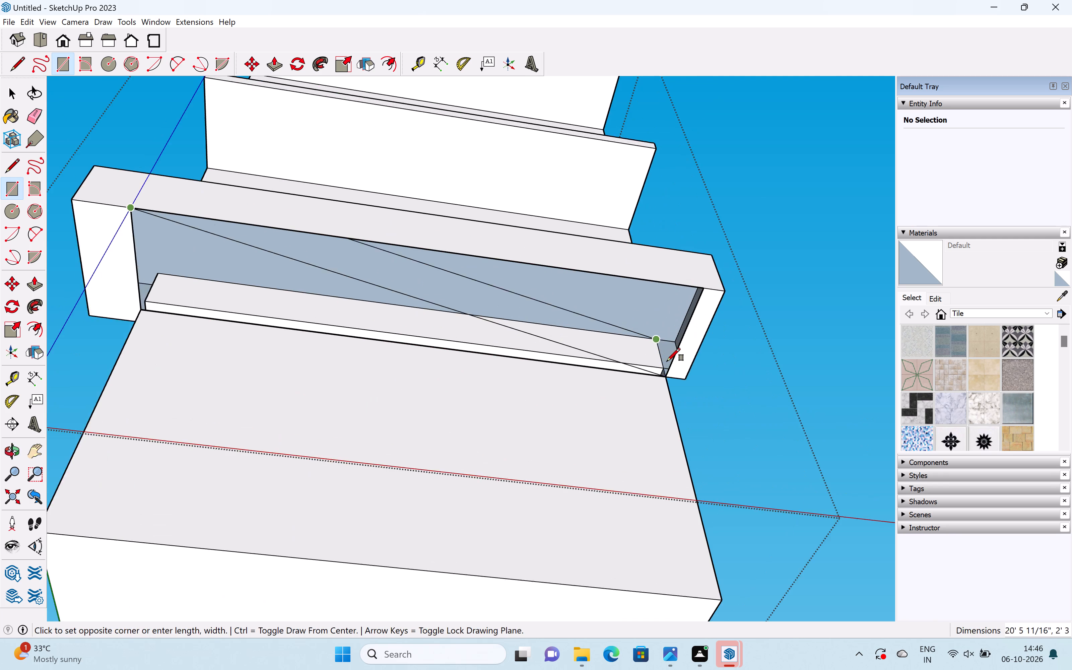
pyautogui.scroll(3, 667, 361)
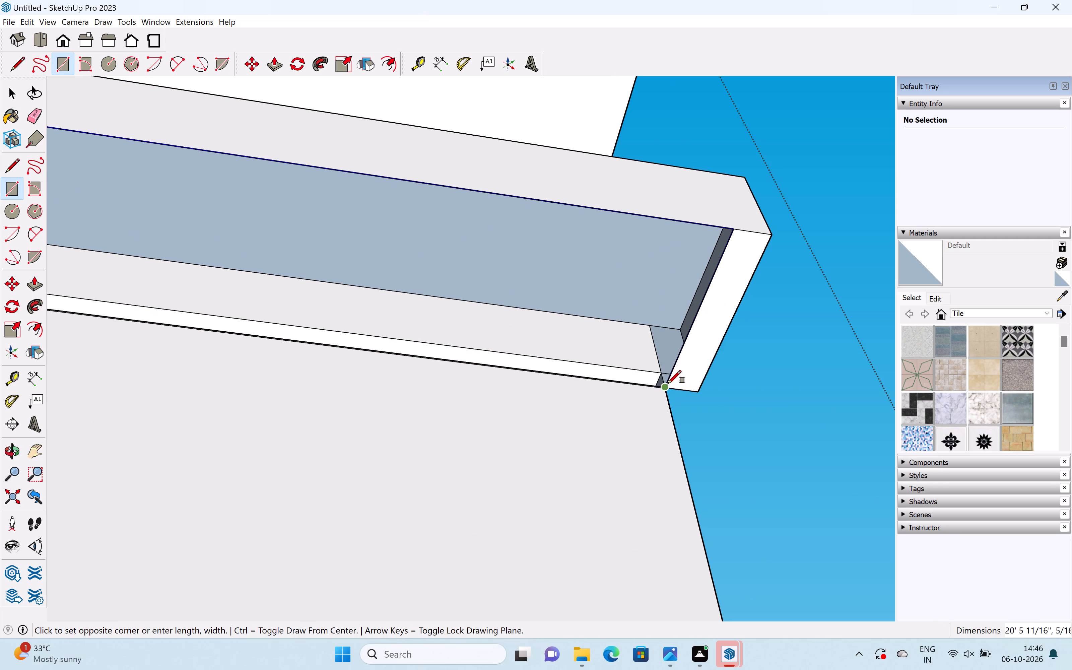
pyautogui.press('Left')
pyautogui.click(665, 390)
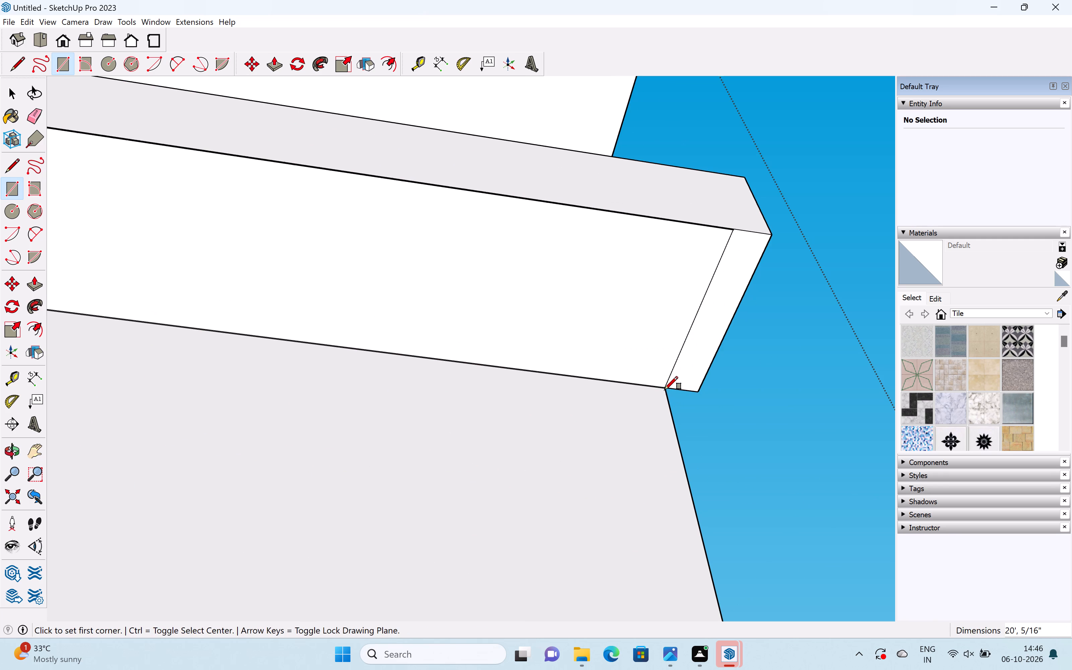
pyautogui.press('space')
# Examine the thickened lower slab's underside, its front bottom edge and the end corners.
pyautogui.scroll(-6, 675, 360)
pyautogui.keyDown('shift'); pyautogui.moveTo(600, 300); pyautogui.dragTo(658, 310, button='middle'); pyautogui.keyUp('shift')
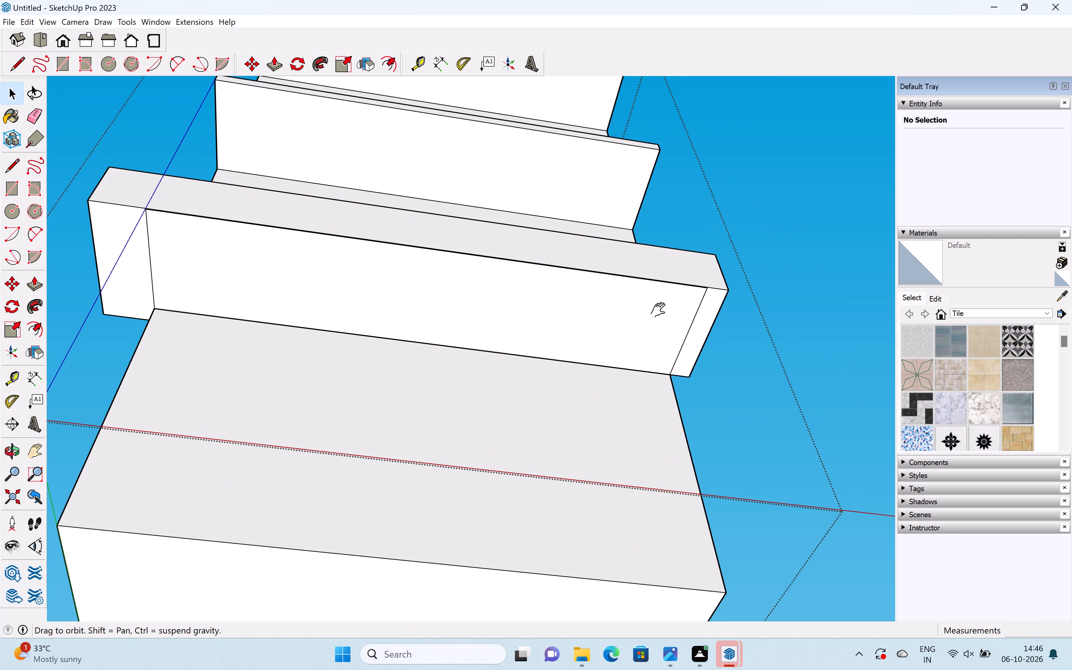
pyautogui.keyDown('shift'); pyautogui.moveTo(658, 310); pyautogui.dragTo(823, 345, button='middle'); pyautogui.keyUp('shift')
pyautogui.scroll(9, 452, 272)
pyautogui.moveTo(463, 266); pyautogui.dragTo(458, 316, button='middle')
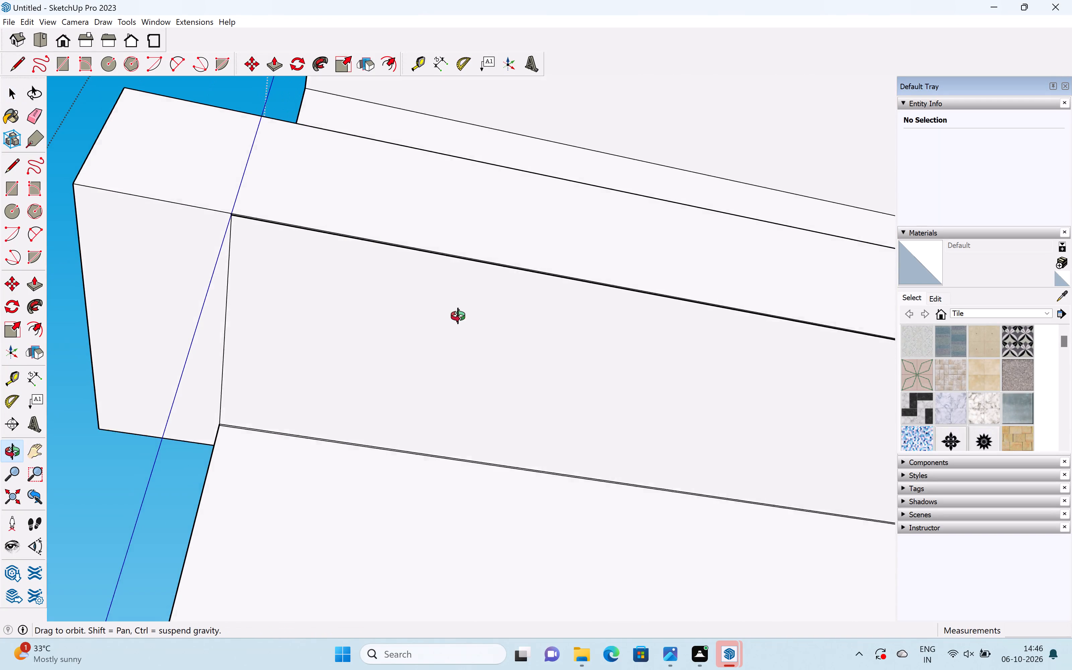
pyautogui.moveTo(458, 316); pyautogui.dragTo(447, 378, button='middle')
pyautogui.scroll(1, 447, 378)
pyautogui.scroll(-4, 483, 280)
pyautogui.moveTo(483, 280); pyautogui.dragTo(485, 379, button='middle')
pyautogui.keyDown('shift'); pyautogui.moveTo(484, 283); pyautogui.dragTo(484, 283, button='middle'); pyautogui.keyUp('shift')
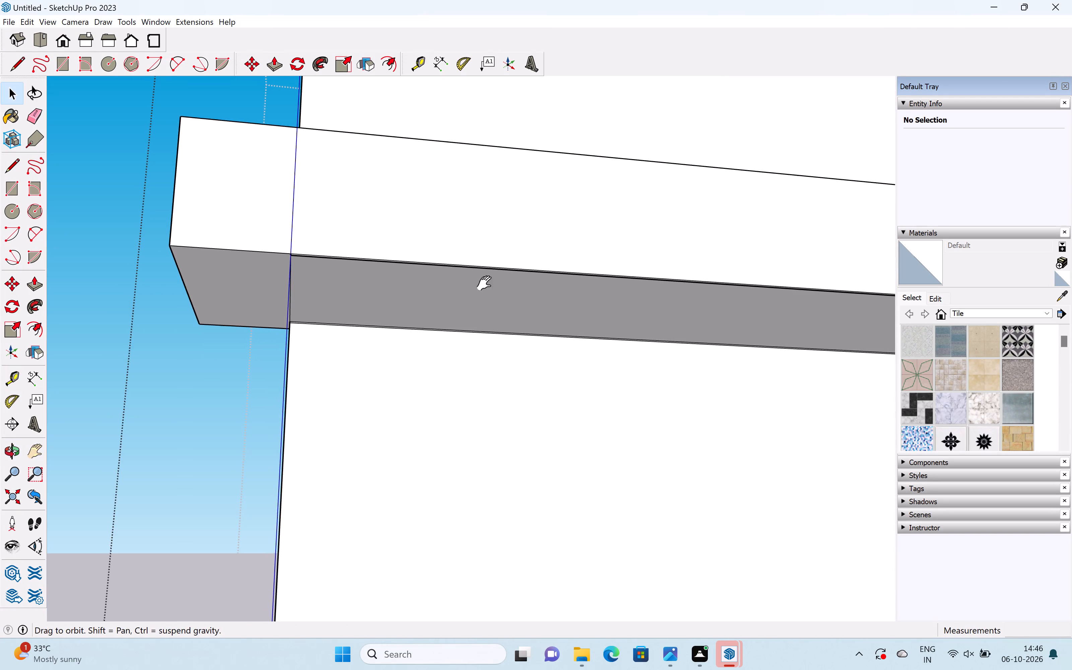
pyautogui.keyDown('shift'); pyautogui.moveTo(484, 283); pyautogui.dragTo(710, 352, button='middle'); pyautogui.keyUp('shift')
pyautogui.scroll(7, 504, 352)
pyautogui.scroll(7, 491, 257)
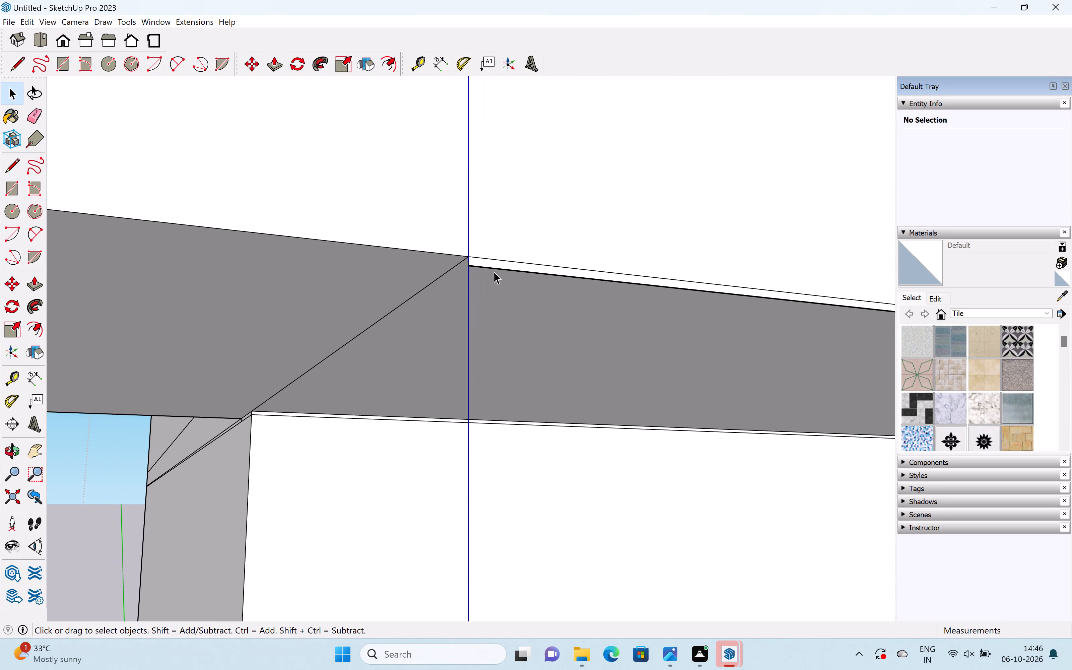
# Delete the thin 20' strip face, its long edge and the short corner edge from the lower slab's underside.
pyautogui.scroll(5, 495, 269)
pyautogui.click(496, 265)
pyautogui.press('Delete')
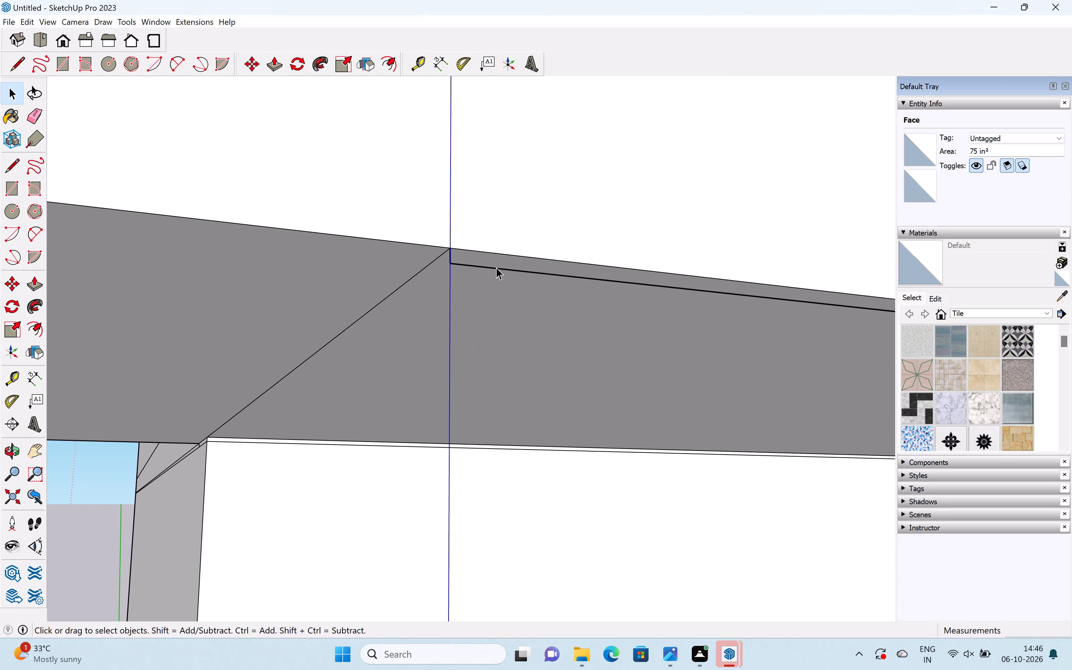
pyautogui.click(496, 267)
pyautogui.press('Delete')
pyautogui.click(450, 259)
pyautogui.press('Delete')
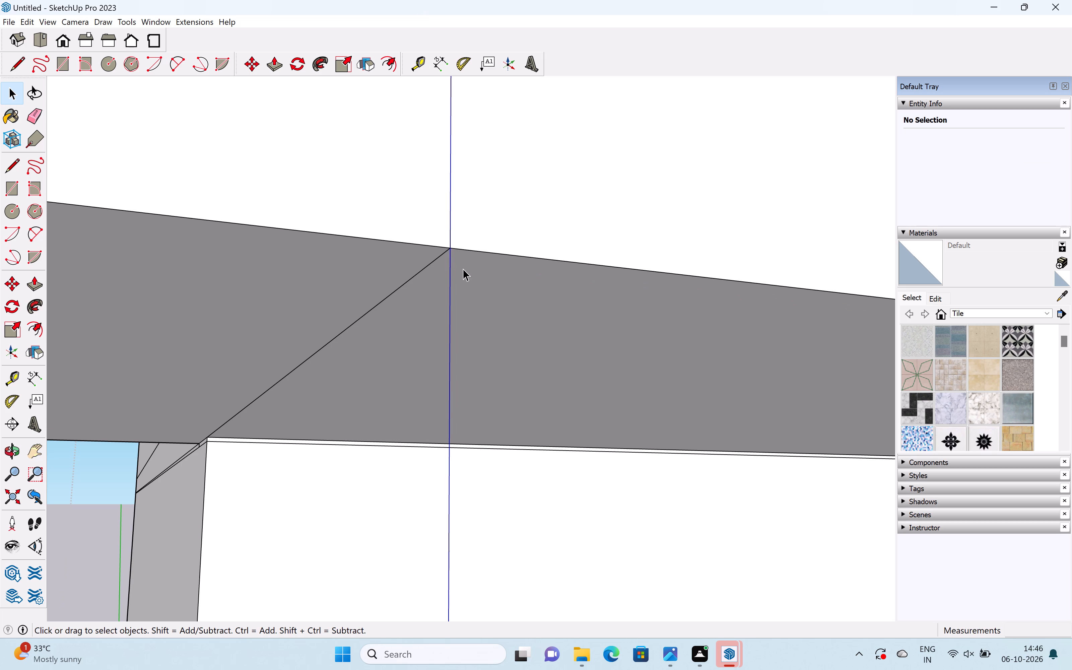
# Erase the diagonal seam line across the lower slab's underside at its opposite end.
pyautogui.scroll(-18, 466, 272)
pyautogui.scroll(1, 696, 366)
pyautogui.scroll(-9, 698, 366)
pyautogui.keyDown('shift'); pyautogui.moveTo(690, 354); pyautogui.dragTo(689, 352, button='middle'); pyautogui.keyUp('shift')
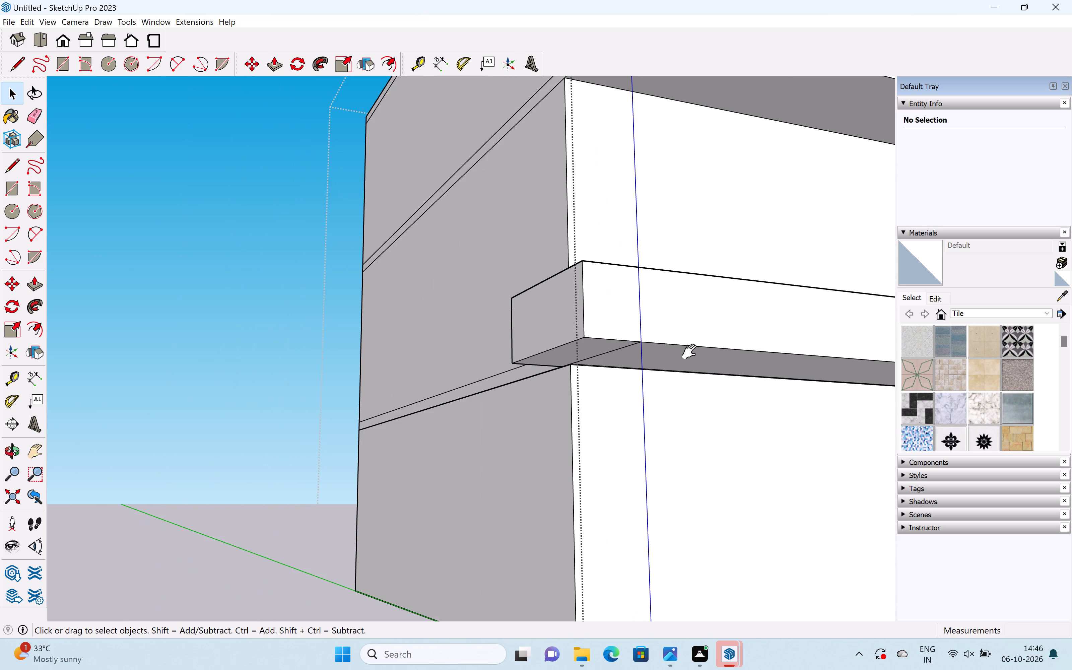
pyautogui.keyDown('shift'); pyautogui.moveTo(689, 352); pyautogui.dragTo(343, 393, button='middle'); pyautogui.keyUp('shift')
pyautogui.scroll(1, 579, 554)
pyautogui.moveTo(575, 544); pyautogui.dragTo(542, 407, button='middle')
pyautogui.moveTo(546, 412); pyautogui.dragTo(633, 506, button='middle')
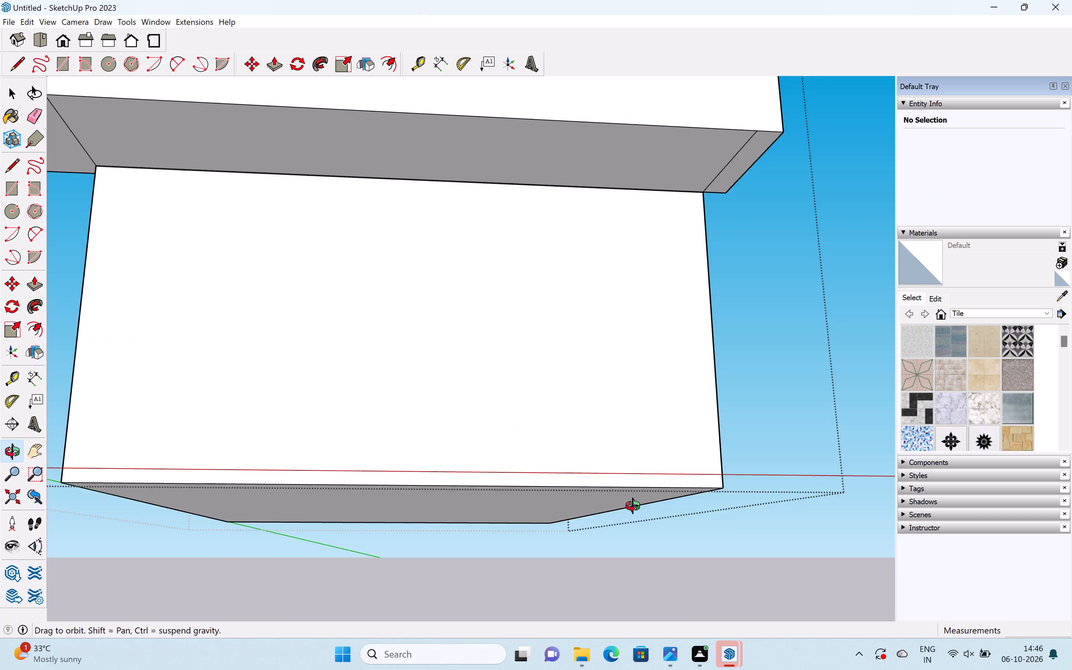
pyautogui.moveTo(633, 506); pyautogui.dragTo(633, 507, button='middle')
pyautogui.press('e')
pyautogui.scroll(5, 733, 191)
pyautogui.moveTo(744, 185); pyautogui.dragTo(759, 186)
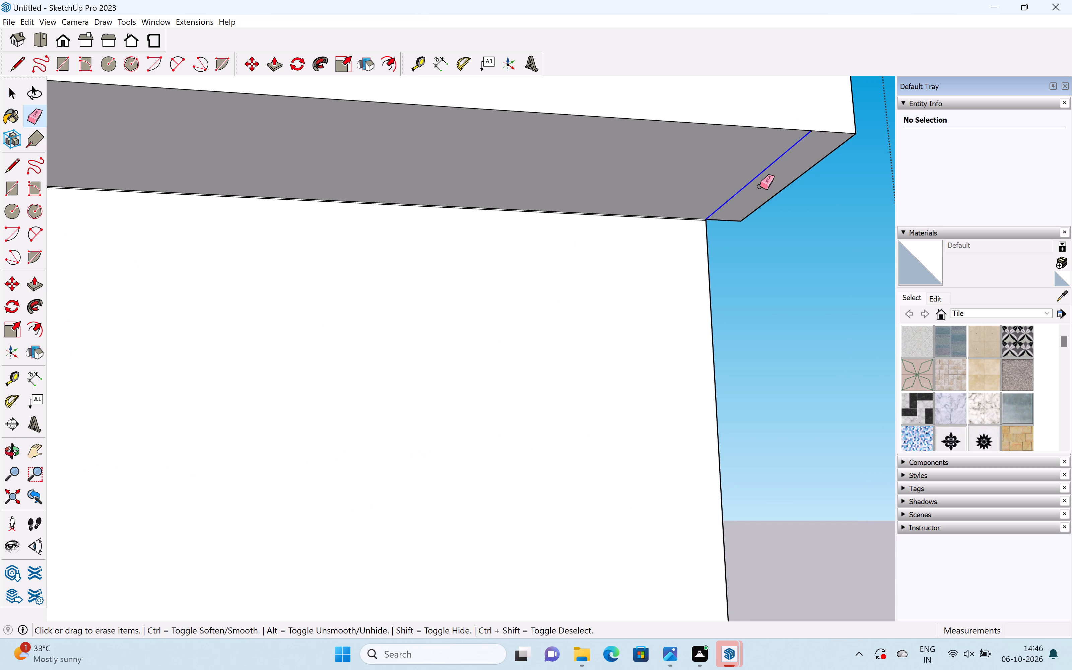
# Erase the leftover thin strip line along the wall directly beneath the lower slab.
pyautogui.scroll(-7, 712, 214)
pyautogui.scroll(20, 679, 228)
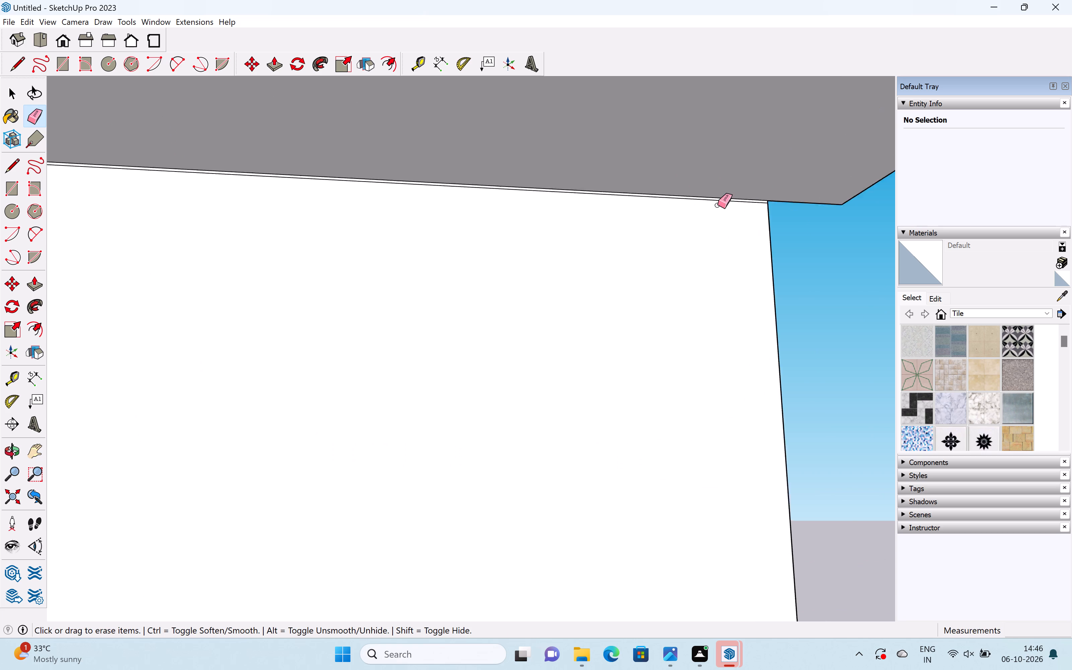
pyautogui.scroll(5, 718, 205)
pyautogui.scroll(5, 745, 209)
pyautogui.moveTo(752, 204); pyautogui.dragTo(753, 220)
pyautogui.scroll(-3, 754, 225)
pyautogui.scroll(1, 756, 231)
pyautogui.scroll(-6, 756, 232)
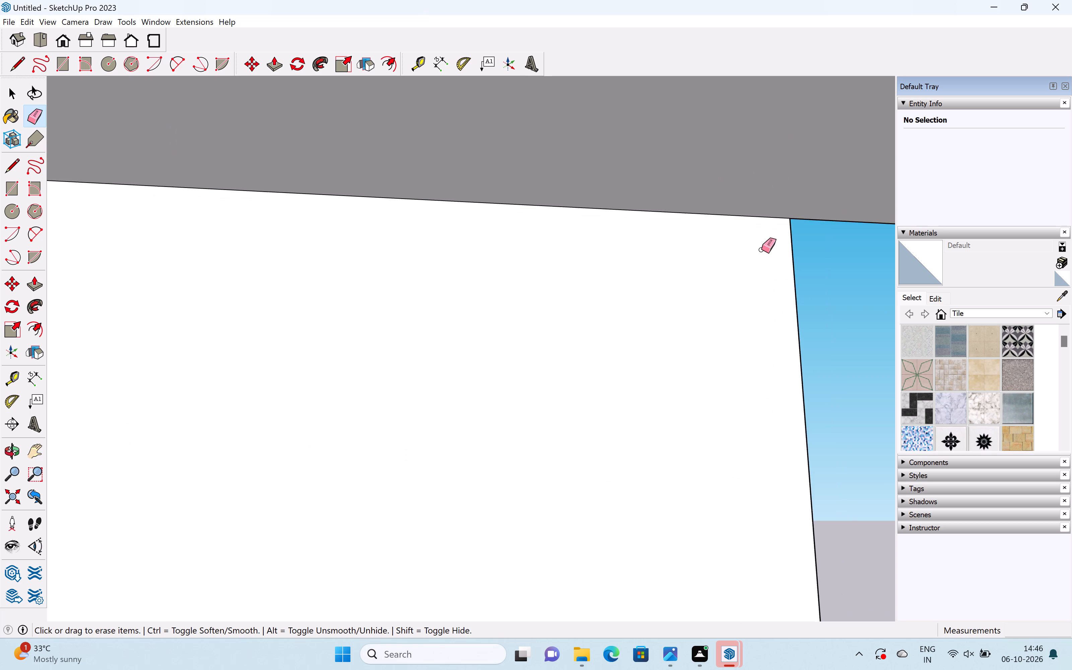
# Erase the short leftover lines between the lower slab's inner underside corner and the front wall corner.
pyautogui.scroll(-20, 761, 250)
pyautogui.scroll(-9, 761, 250)
pyautogui.moveTo(414, 386); pyautogui.dragTo(754, 391, button='middle')
pyautogui.scroll(13, 576, 323)
pyautogui.scroll(2, 623, 338)
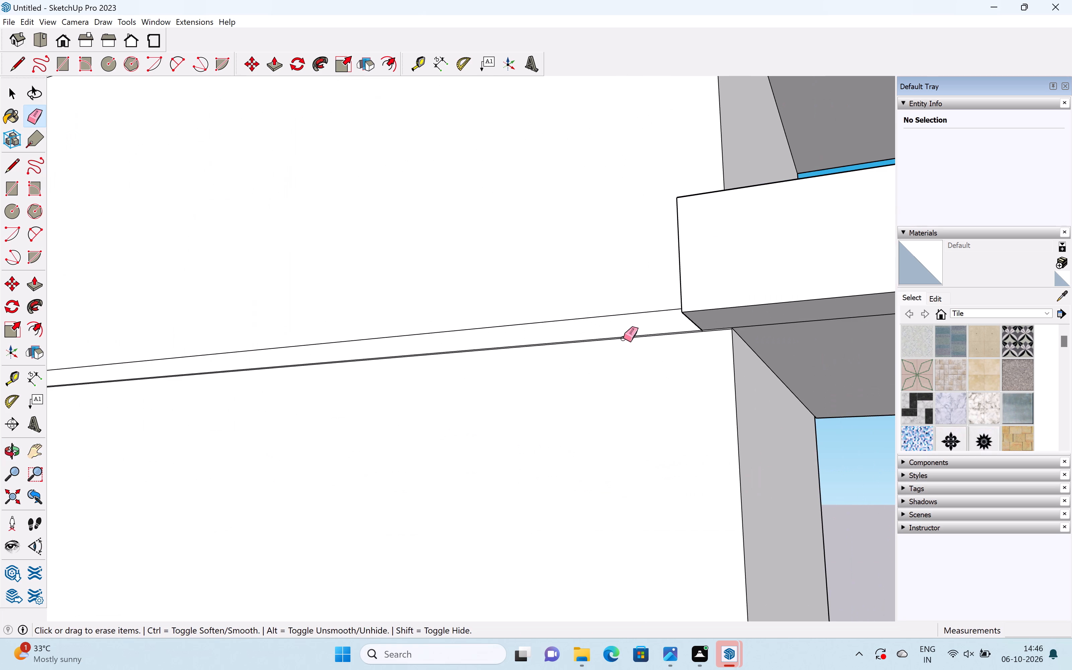
pyautogui.scroll(7, 623, 338)
pyautogui.keyDown('shift'); pyautogui.moveTo(692, 332); pyautogui.dragTo(535, 378, button='middle'); pyautogui.keyUp('shift')
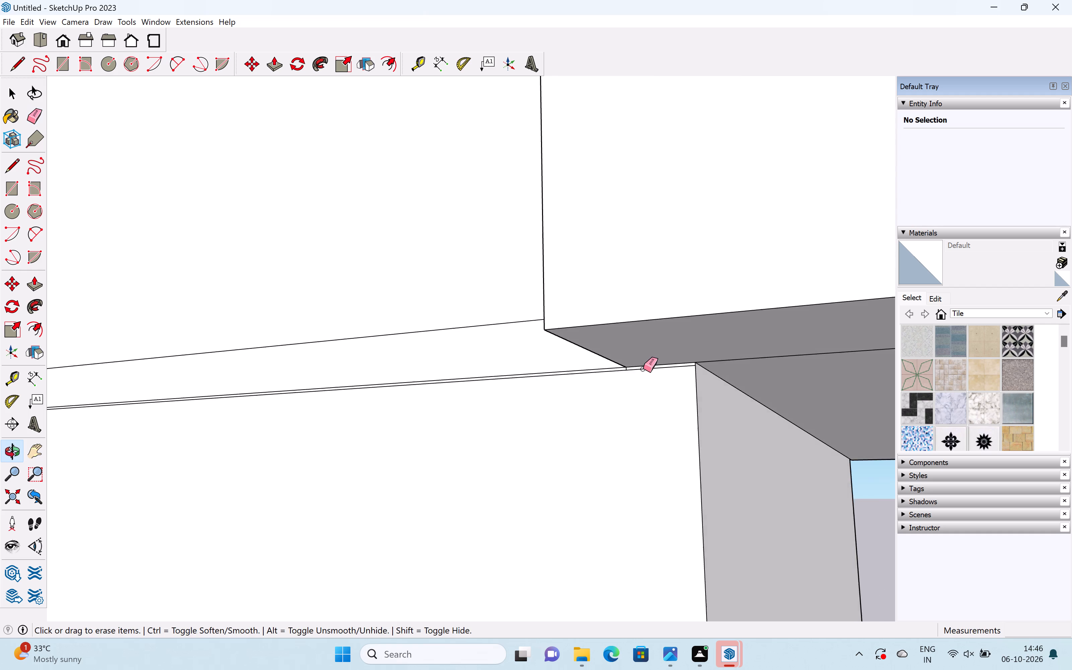
pyautogui.scroll(10, 645, 367)
pyautogui.moveTo(653, 380); pyautogui.dragTo(653, 387)
pyautogui.moveTo(658, 363); pyautogui.dragTo(658, 368)
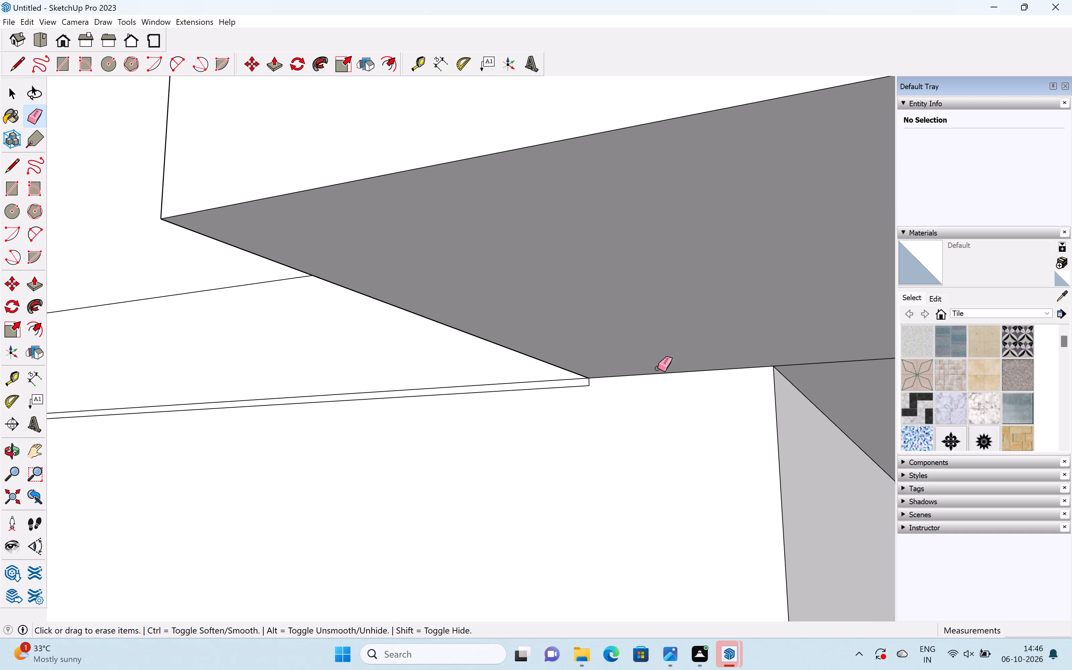
# Erase the lower slab's remaining thin strip and edge lines across the building's side wall.
pyautogui.moveTo(569, 383); pyautogui.dragTo(569, 397)
pyautogui.moveTo(551, 377); pyautogui.dragTo(548, 395)
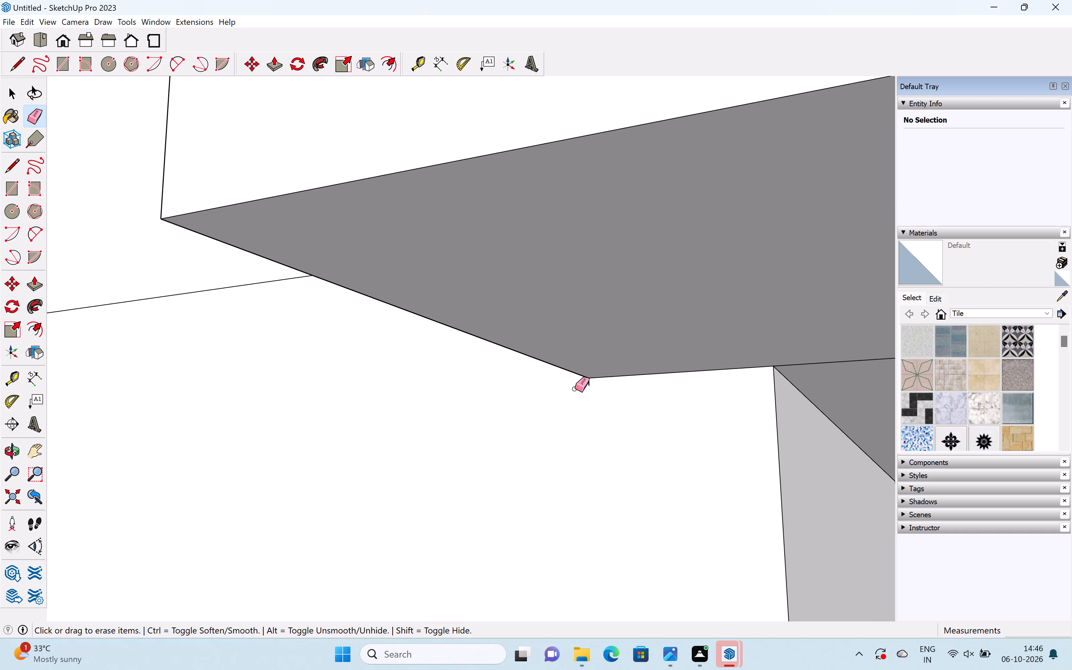
pyautogui.moveTo(589, 382); pyautogui.dragTo(592, 382)
pyautogui.scroll(-16, 593, 385)
pyautogui.scroll(-20, 620, 411)
pyautogui.scroll(-2, 620, 411)
pyautogui.moveTo(570, 384); pyautogui.dragTo(560, 420)
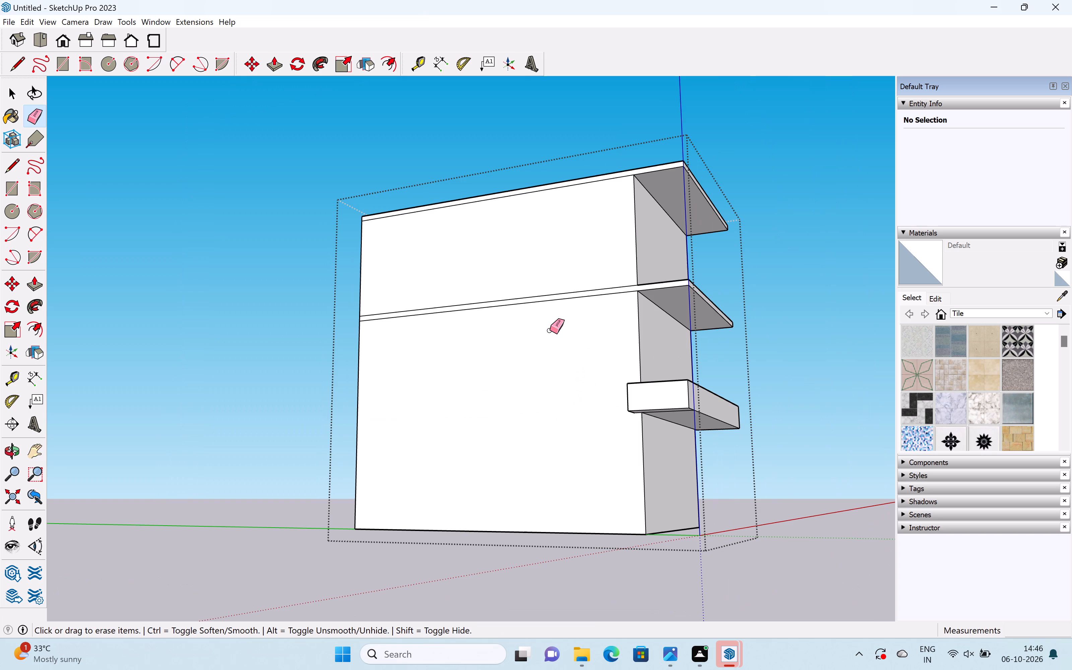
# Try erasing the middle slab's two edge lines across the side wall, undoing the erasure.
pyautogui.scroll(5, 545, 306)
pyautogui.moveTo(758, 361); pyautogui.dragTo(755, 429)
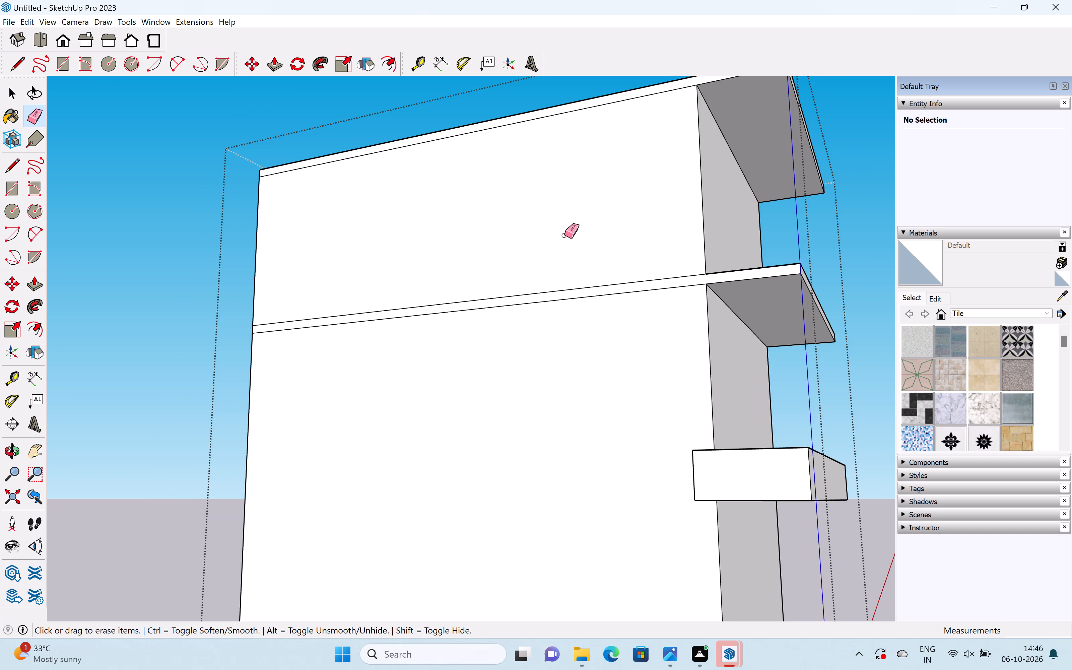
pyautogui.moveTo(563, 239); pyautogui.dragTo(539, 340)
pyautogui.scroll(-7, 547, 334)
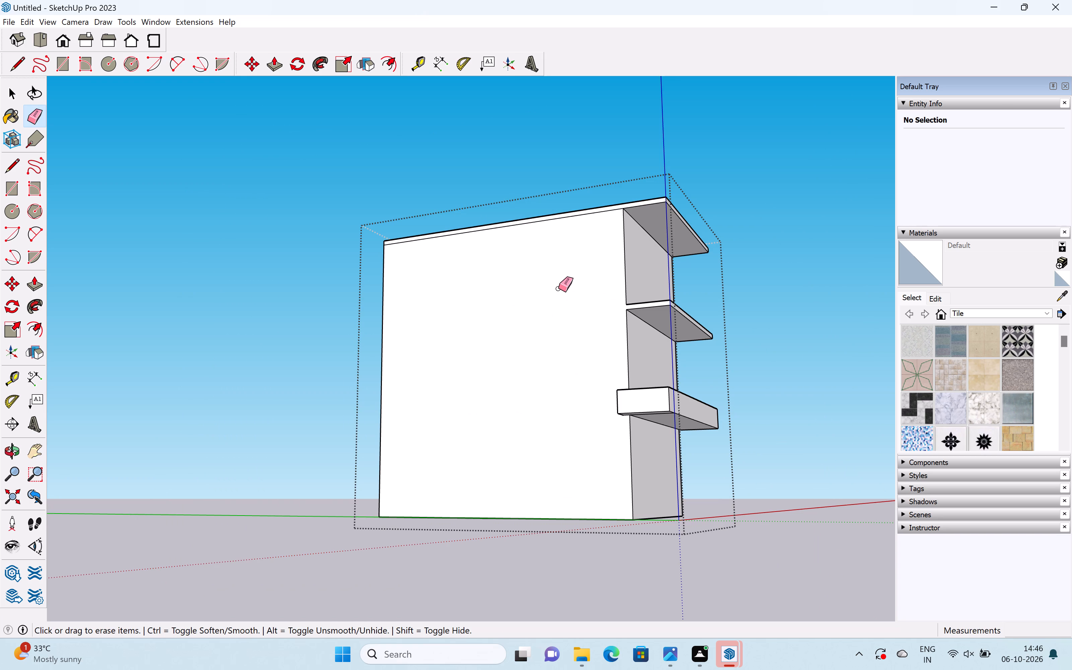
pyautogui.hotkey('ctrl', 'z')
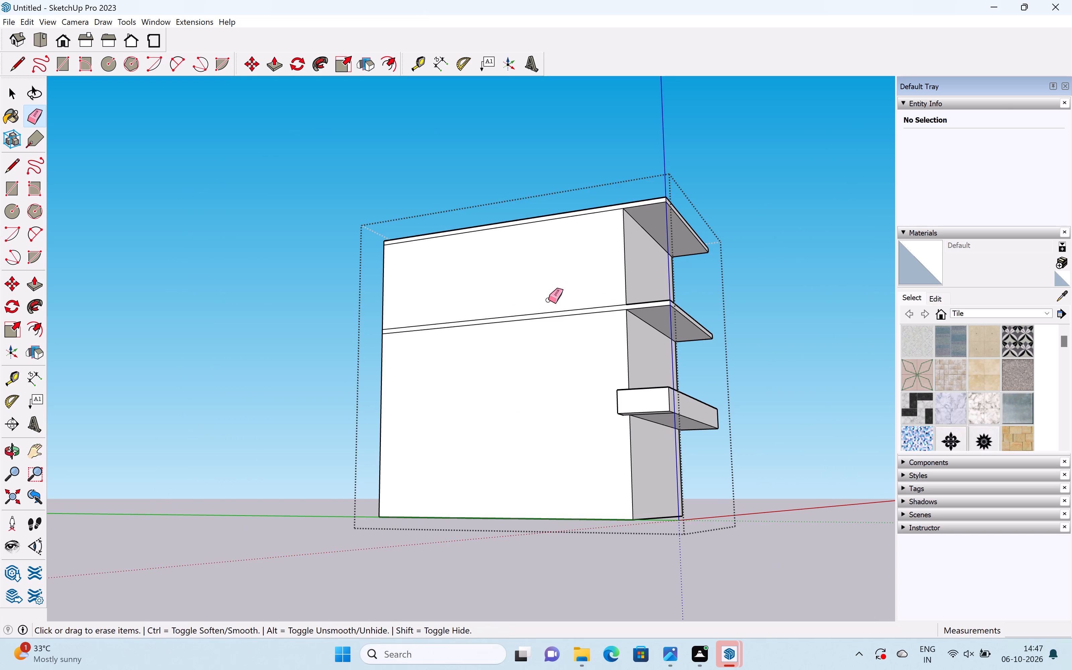
# Examine the building's front, side walls and projecting slabs.
pyautogui.press('space')
pyautogui.scroll(-4, 567, 342)
pyautogui.moveTo(689, 323); pyautogui.dragTo(311, 569, button='middle')
pyautogui.moveTo(492, 512); pyautogui.dragTo(517, 412, button='middle')
pyautogui.scroll(6, 517, 412)
pyautogui.moveTo(714, 465); pyautogui.dragTo(605, 378, button='middle')
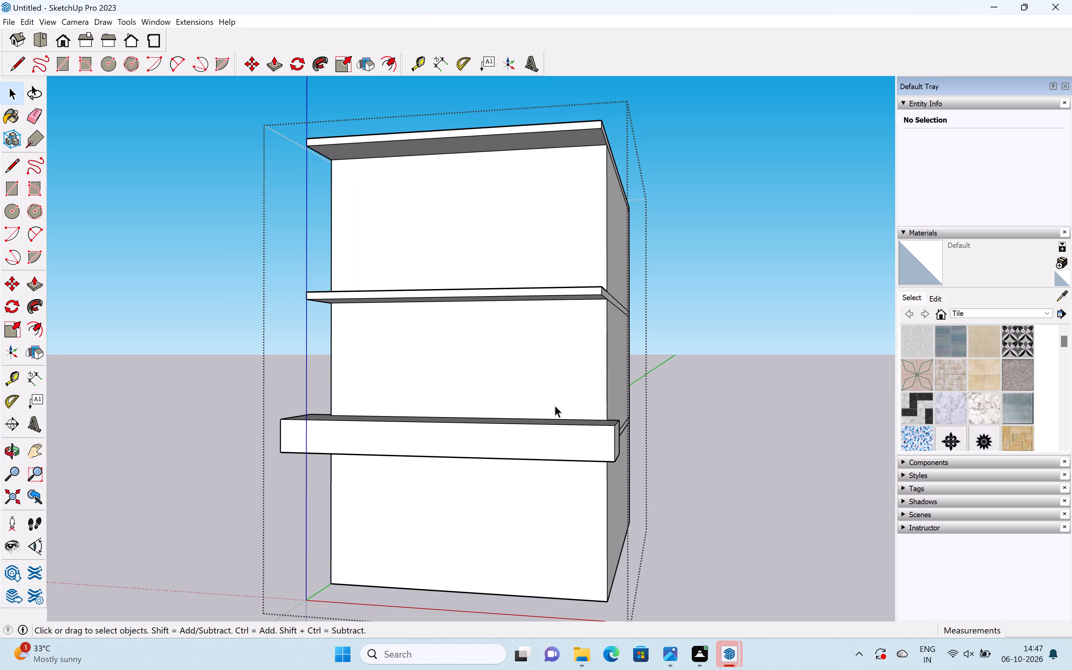
pyautogui.moveTo(555, 405); pyautogui.dragTo(616, 410, button='middle')
pyautogui.scroll(1, 616, 410)
pyautogui.keyDown('shift'); pyautogui.moveTo(575, 422); pyautogui.dragTo(705, 451, button='middle'); pyautogui.keyUp('shift')
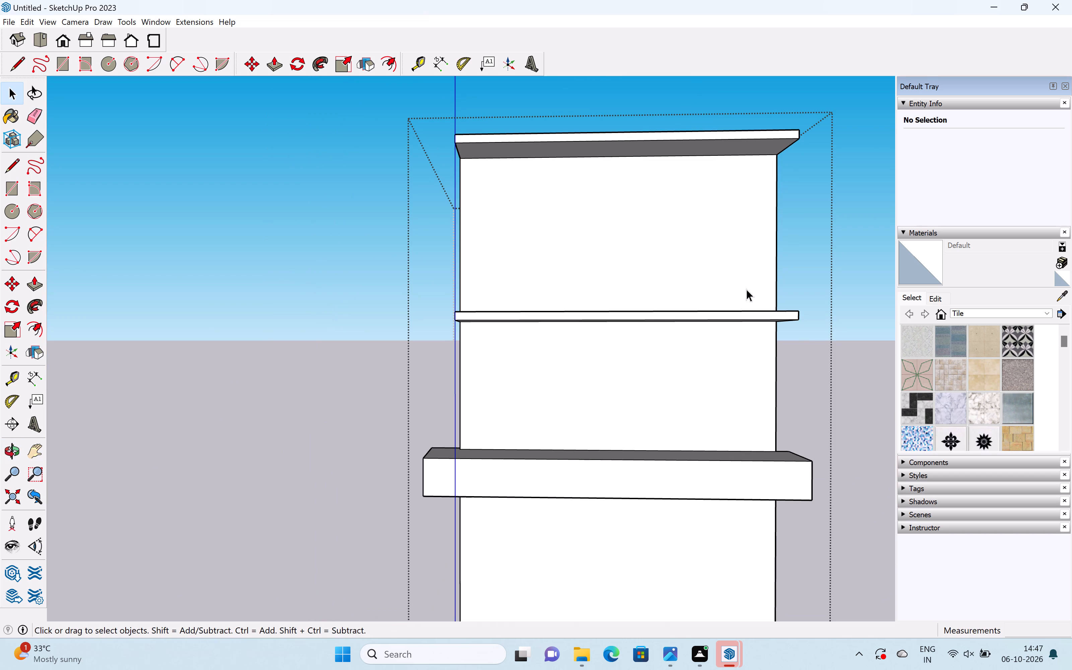
pyautogui.moveTo(468, 339); pyautogui.dragTo(530, 341, button='middle')
pyautogui.moveTo(538, 349); pyautogui.dragTo(673, 346, button='middle')
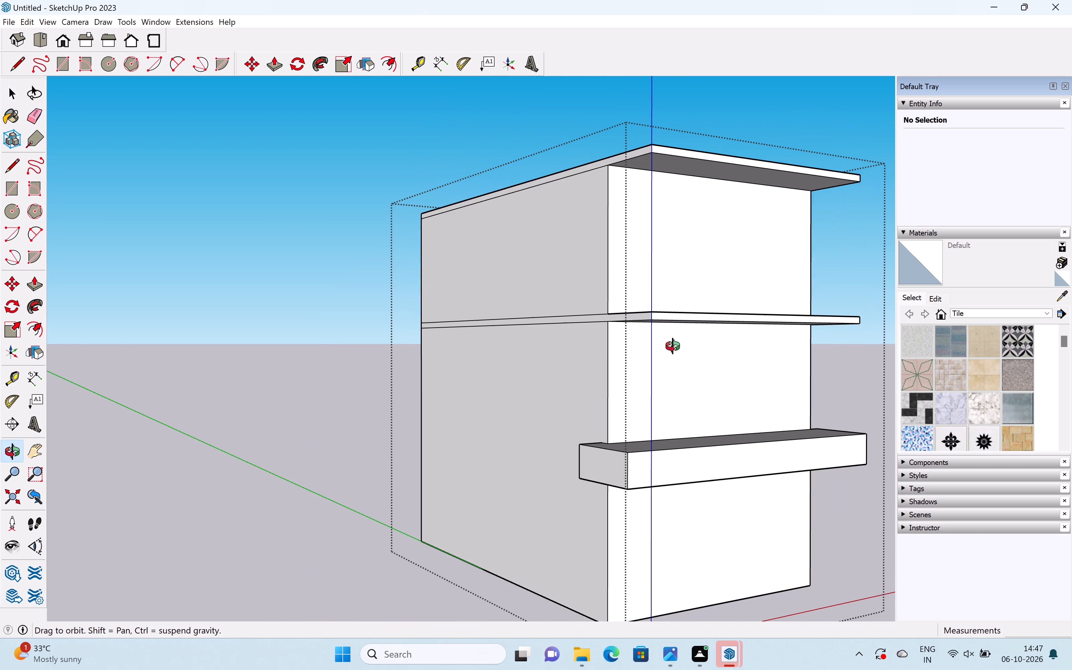
pyautogui.moveTo(673, 346); pyautogui.dragTo(673, 346, button='middle')
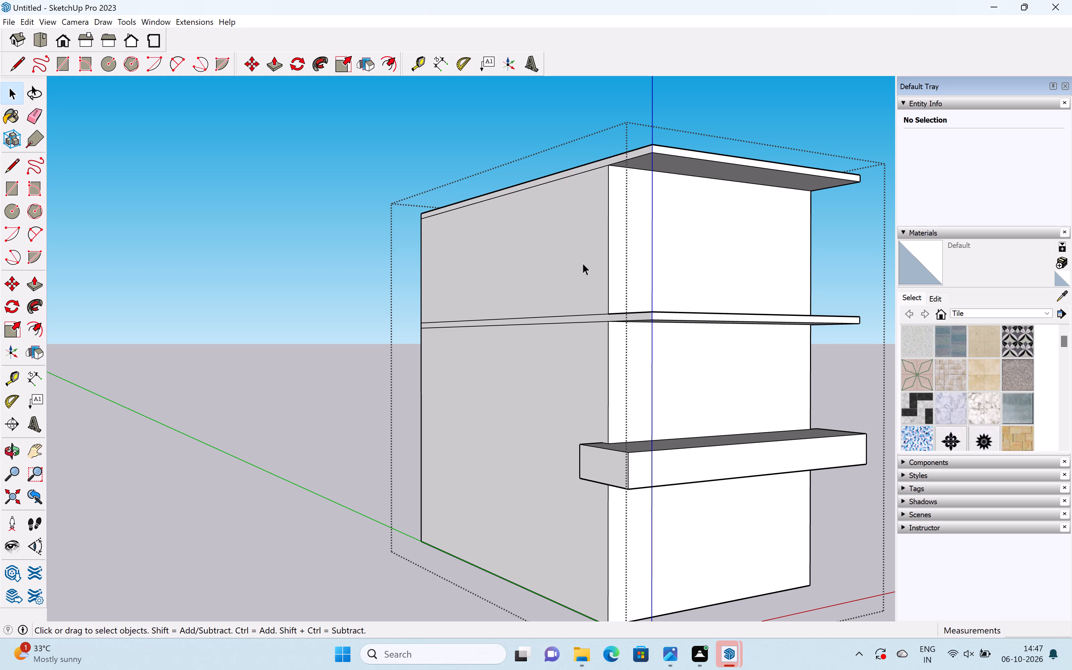
# Draw a vertical line about 18' 4" long near the front wall's corner, from the top slab's underside down to the lower slab.
pyautogui.press('l')
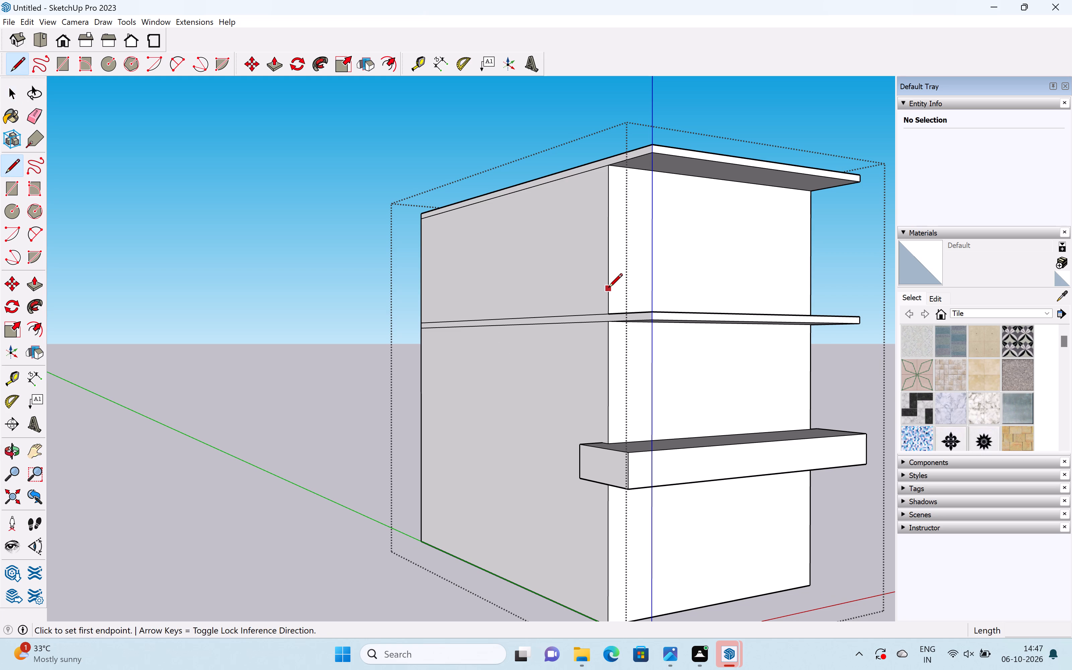
pyautogui.press('Return')
pyautogui.scroll(12, 659, 157)
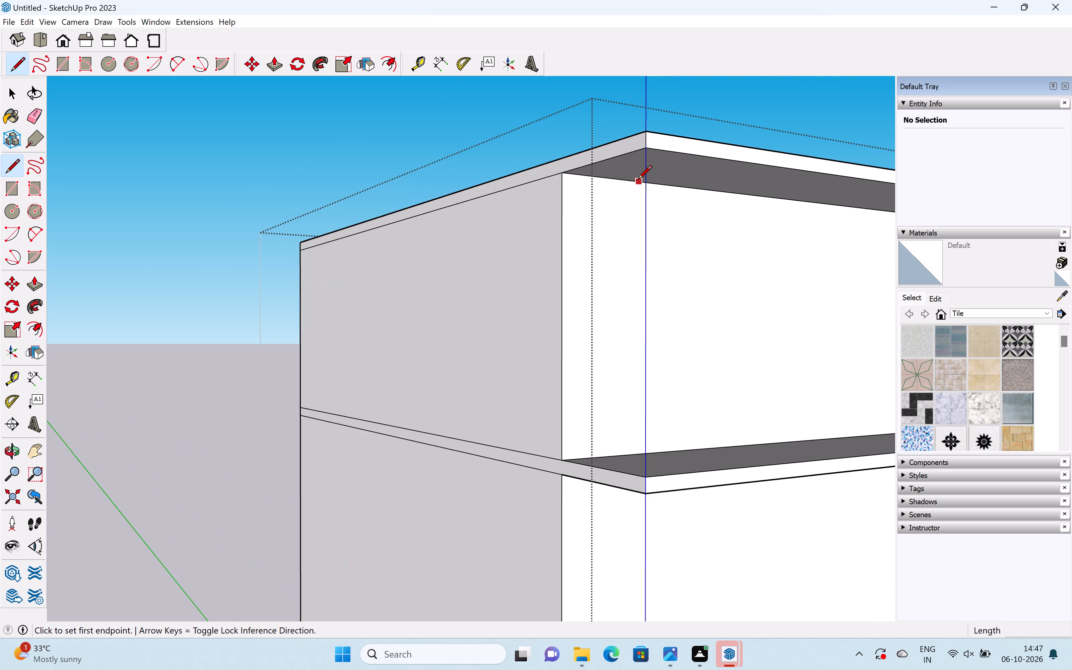
pyautogui.click(640, 184)
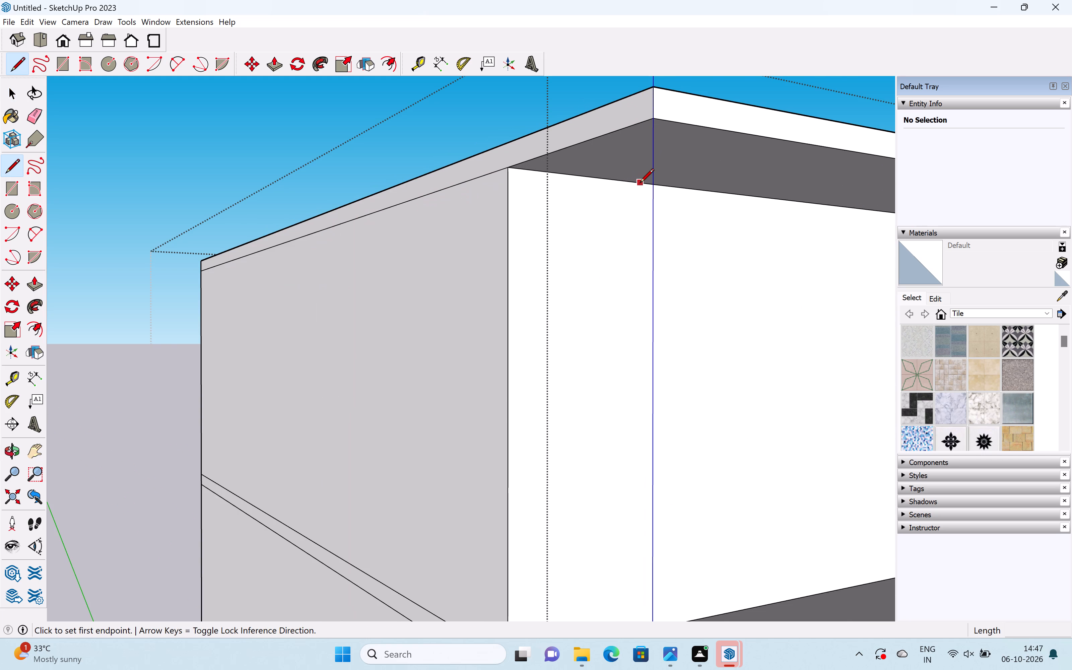
pyautogui.scroll(-7, 635, 273)
pyautogui.scroll(-3, 651, 443)
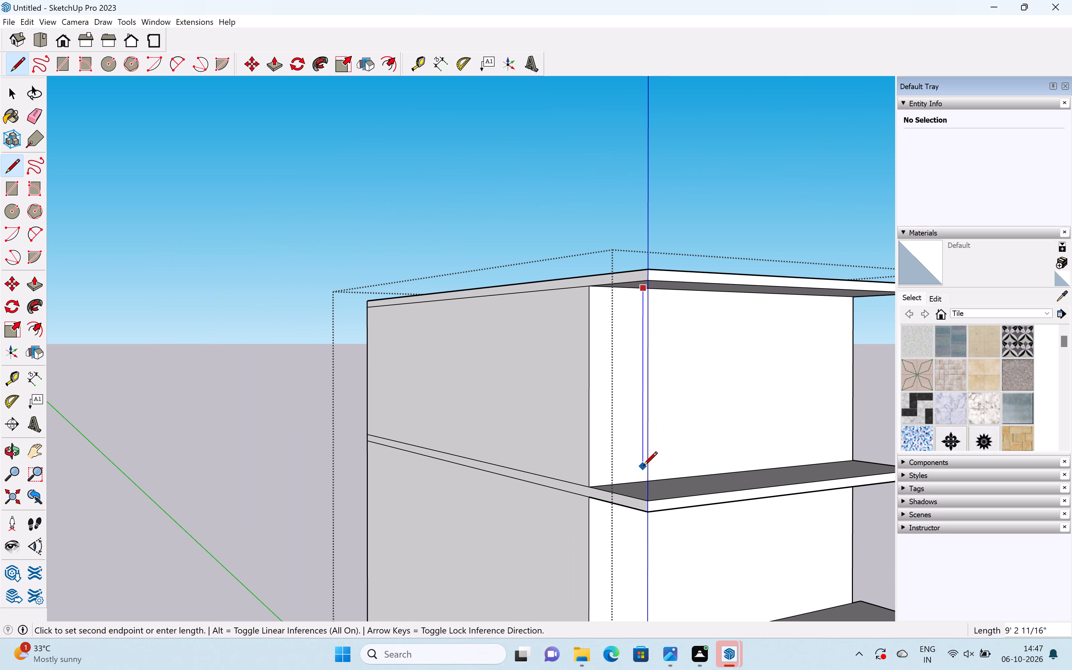
pyautogui.press('Up')
pyautogui.keyDown('shift'); pyautogui.moveTo(639, 469); pyautogui.dragTo(627, 345, button='middle'); pyautogui.keyUp('shift')
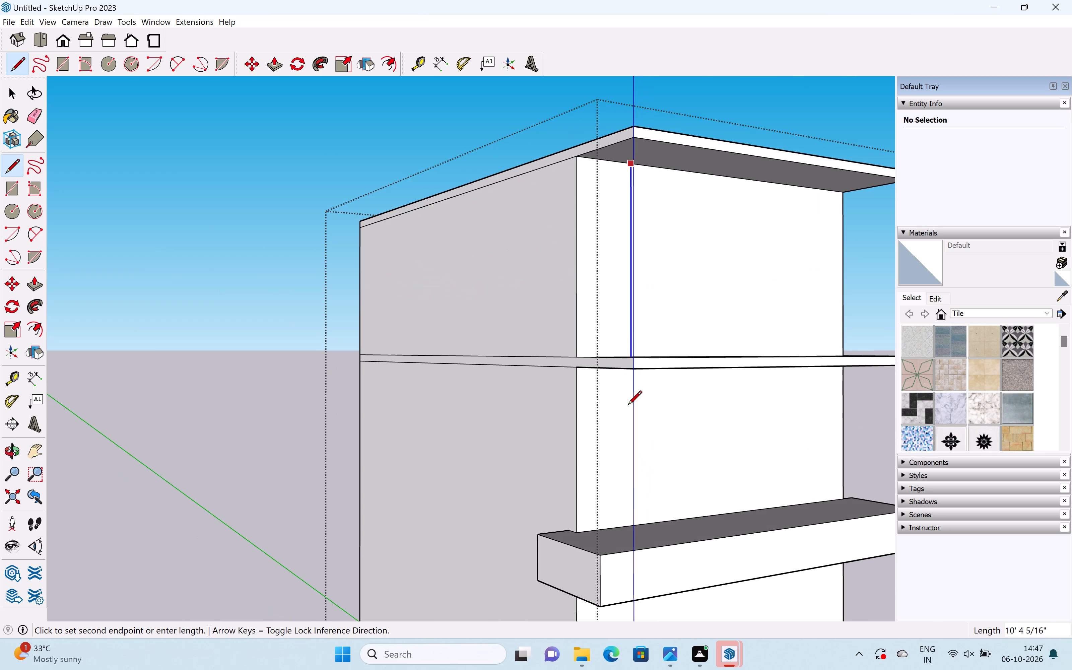
pyautogui.click(631, 525)
pyautogui.press('space')
# Pull the top storey's narrow front-wall corner strip forward until flush with the slabs' front edge.
pyautogui.moveTo(621, 489); pyautogui.dragTo(503, 527, button='middle')
pyautogui.scroll(1, 503, 527)
pyautogui.moveTo(461, 524); pyautogui.dragTo(368, 534, button='middle')
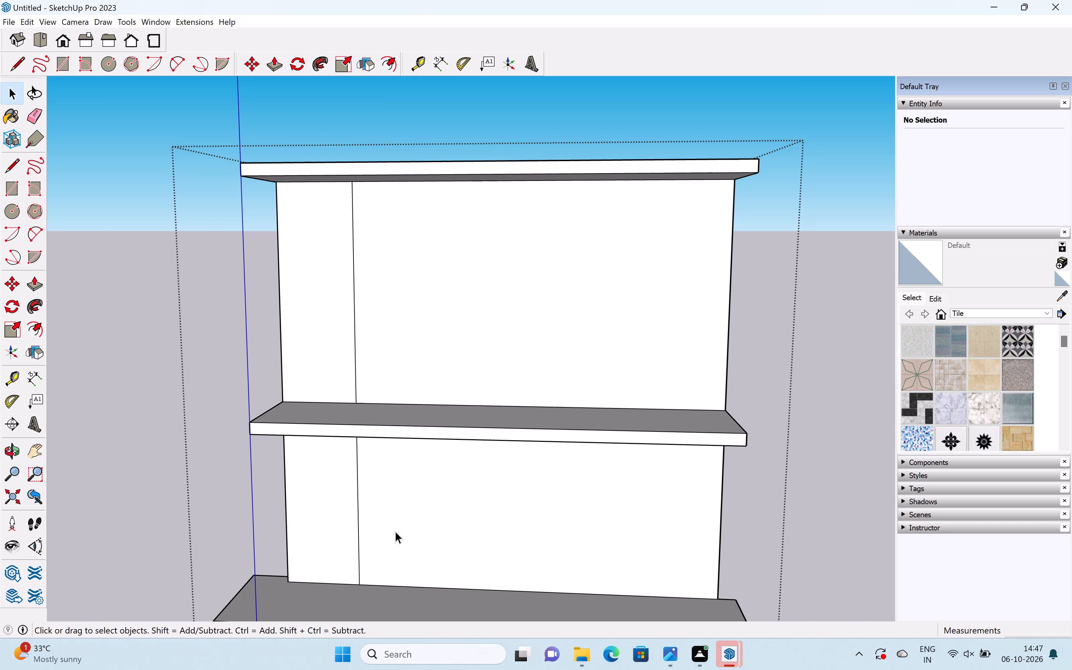
pyautogui.keyDown('shift'); pyautogui.moveTo(396, 528); pyautogui.dragTo(720, 466, button='middle'); pyautogui.keyUp('shift')
pyautogui.press('p')
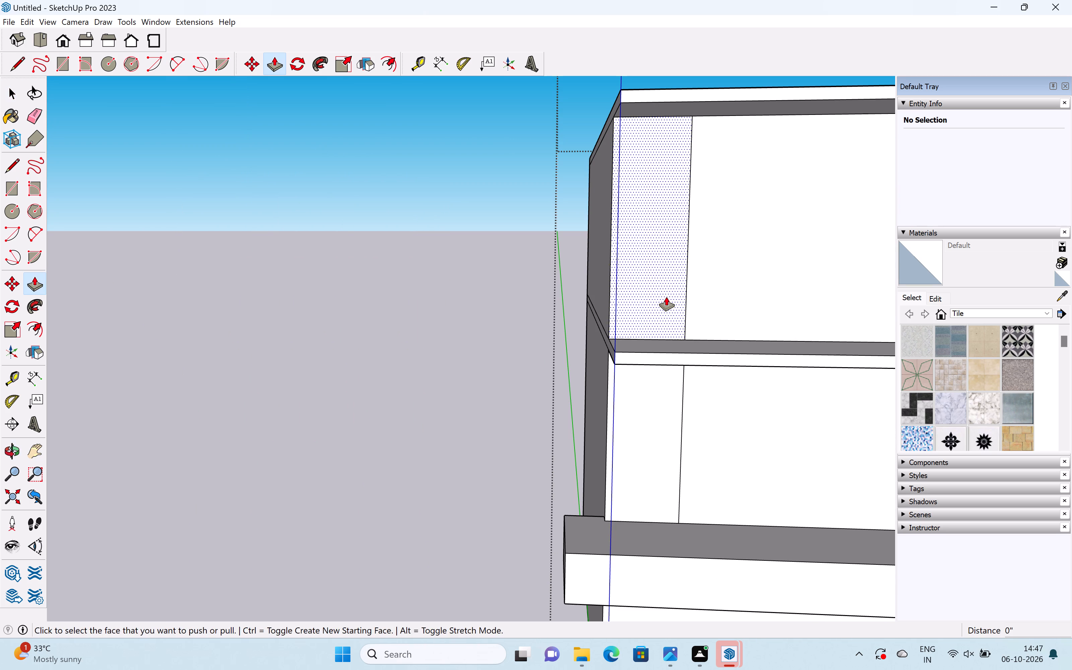
pyautogui.moveTo(666, 297); pyautogui.dragTo(671, 339)
# Pull the matching corner strip below the middle slab forward 4' 4 9/16".
pyautogui.moveTo(600, 422); pyautogui.dragTo(662, 418, button='middle')
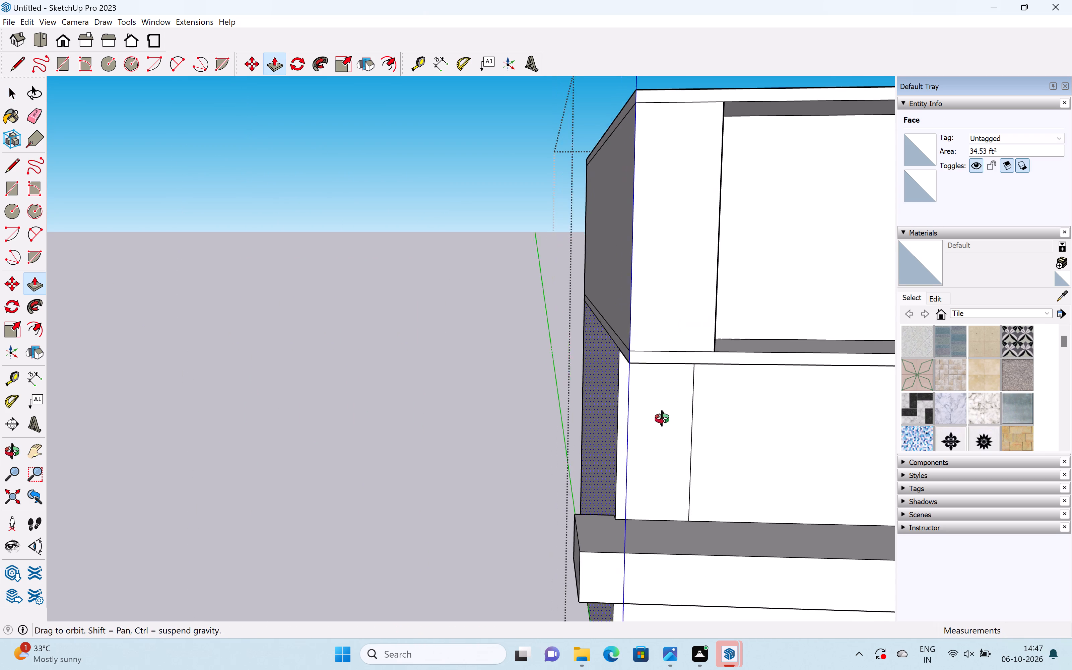
pyautogui.moveTo(662, 418); pyautogui.dragTo(769, 414, button='middle')
pyautogui.moveTo(774, 404); pyautogui.dragTo(823, 476)
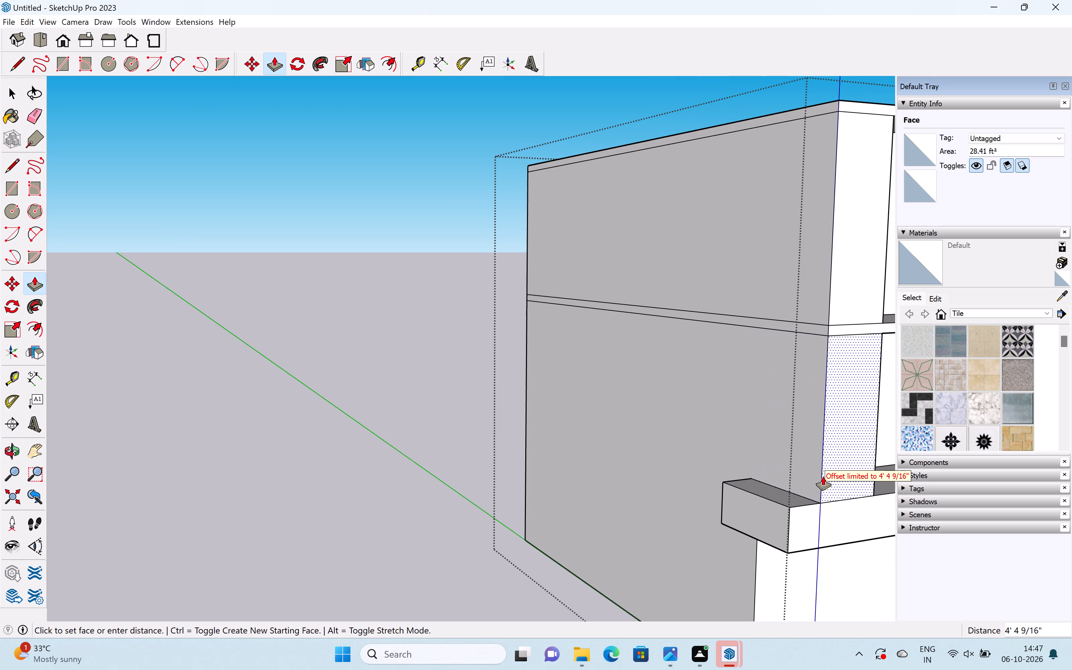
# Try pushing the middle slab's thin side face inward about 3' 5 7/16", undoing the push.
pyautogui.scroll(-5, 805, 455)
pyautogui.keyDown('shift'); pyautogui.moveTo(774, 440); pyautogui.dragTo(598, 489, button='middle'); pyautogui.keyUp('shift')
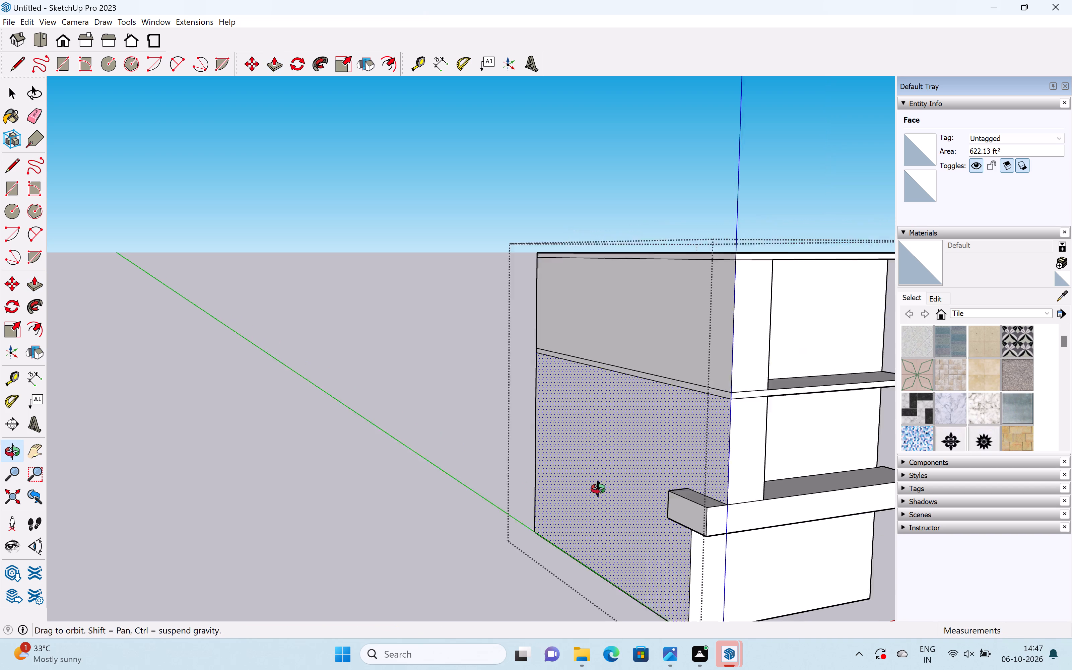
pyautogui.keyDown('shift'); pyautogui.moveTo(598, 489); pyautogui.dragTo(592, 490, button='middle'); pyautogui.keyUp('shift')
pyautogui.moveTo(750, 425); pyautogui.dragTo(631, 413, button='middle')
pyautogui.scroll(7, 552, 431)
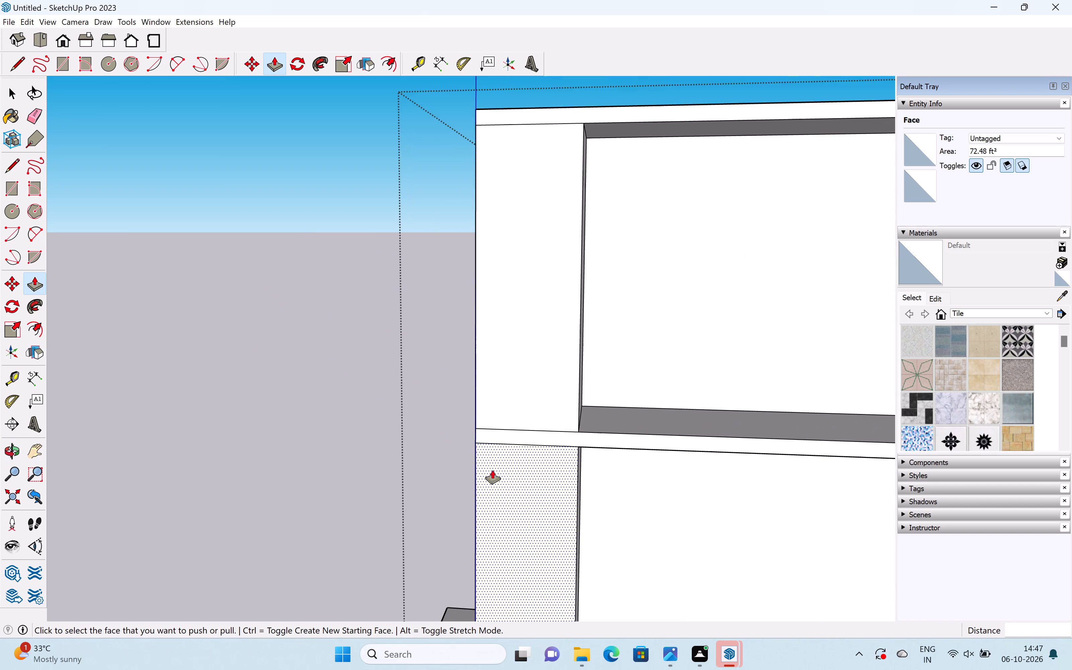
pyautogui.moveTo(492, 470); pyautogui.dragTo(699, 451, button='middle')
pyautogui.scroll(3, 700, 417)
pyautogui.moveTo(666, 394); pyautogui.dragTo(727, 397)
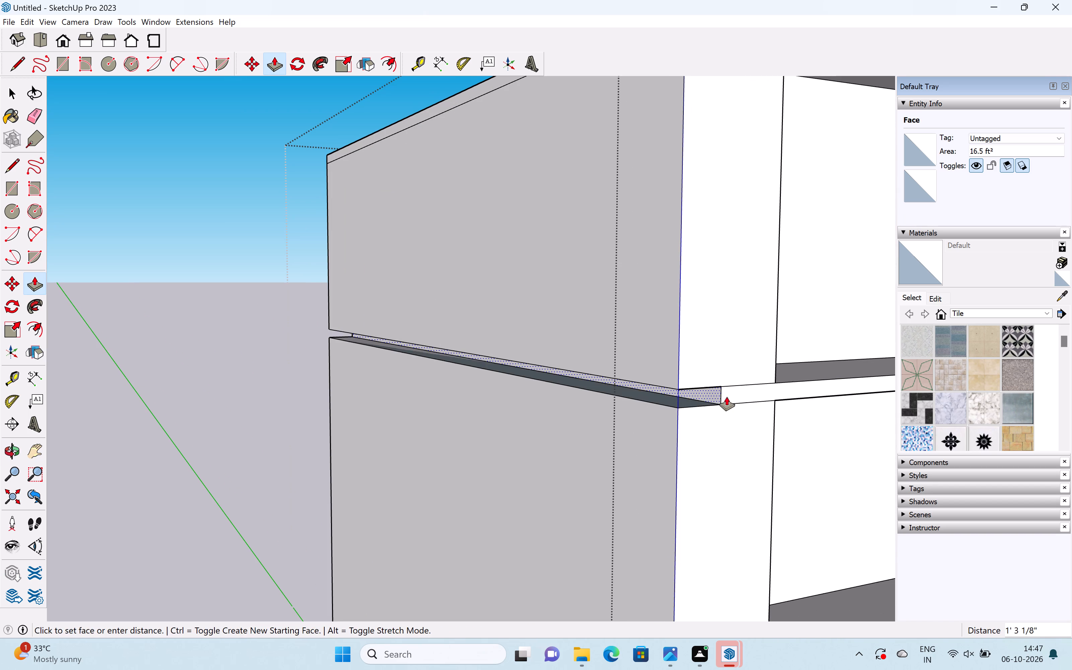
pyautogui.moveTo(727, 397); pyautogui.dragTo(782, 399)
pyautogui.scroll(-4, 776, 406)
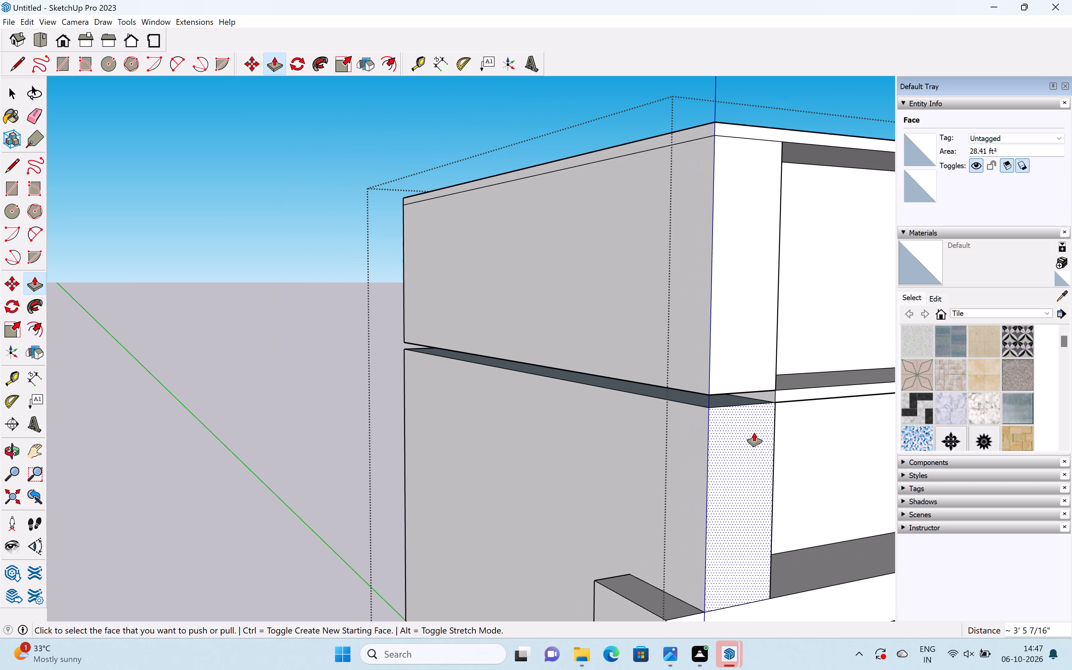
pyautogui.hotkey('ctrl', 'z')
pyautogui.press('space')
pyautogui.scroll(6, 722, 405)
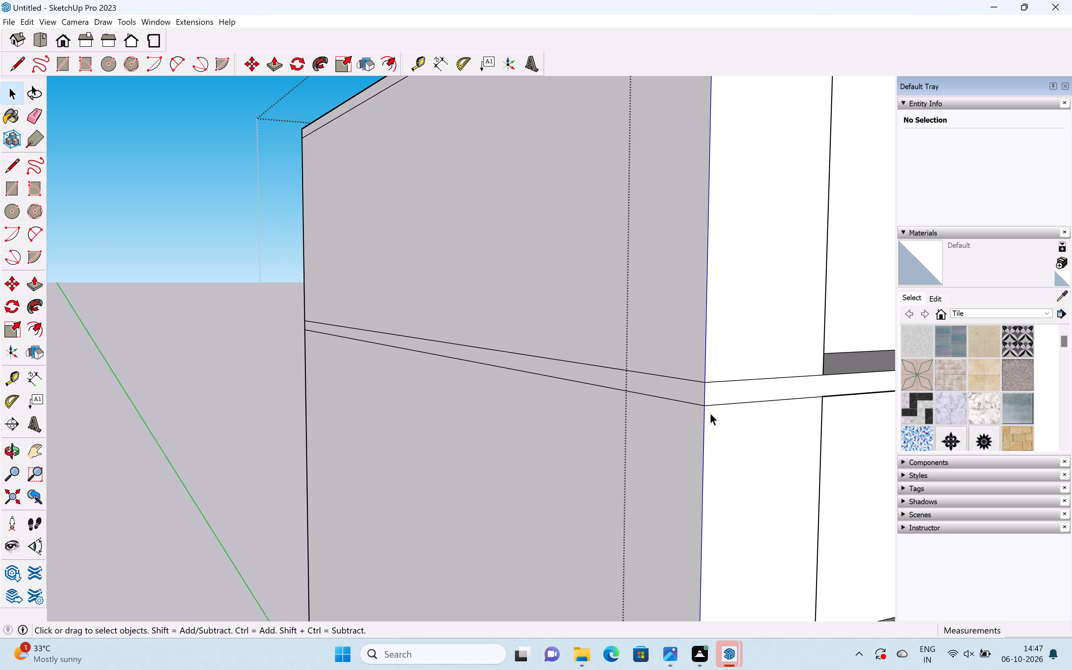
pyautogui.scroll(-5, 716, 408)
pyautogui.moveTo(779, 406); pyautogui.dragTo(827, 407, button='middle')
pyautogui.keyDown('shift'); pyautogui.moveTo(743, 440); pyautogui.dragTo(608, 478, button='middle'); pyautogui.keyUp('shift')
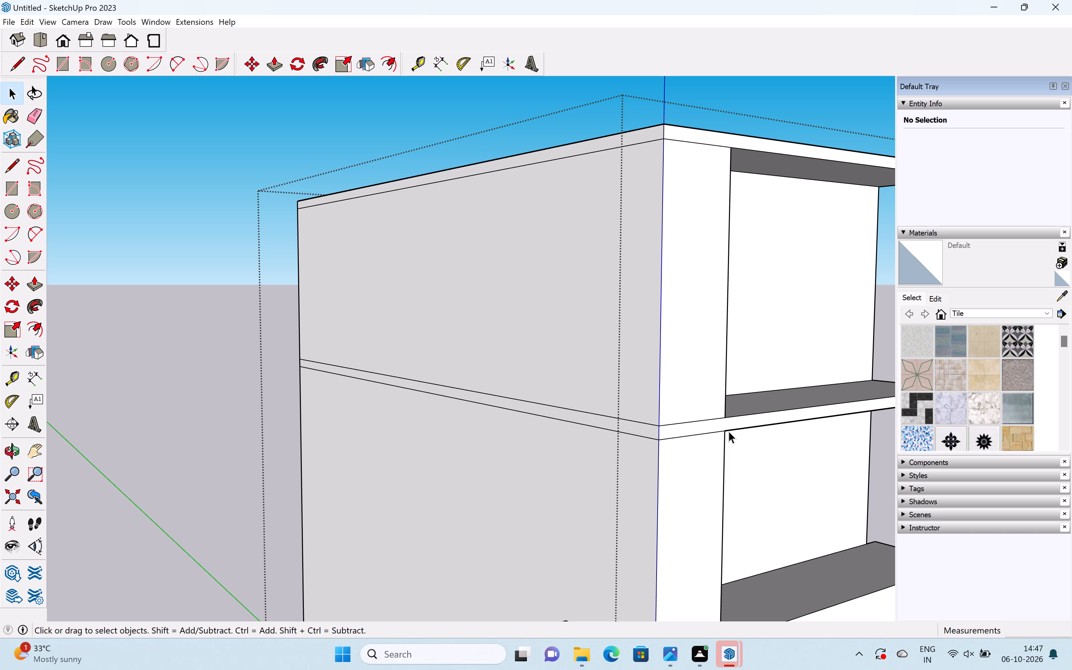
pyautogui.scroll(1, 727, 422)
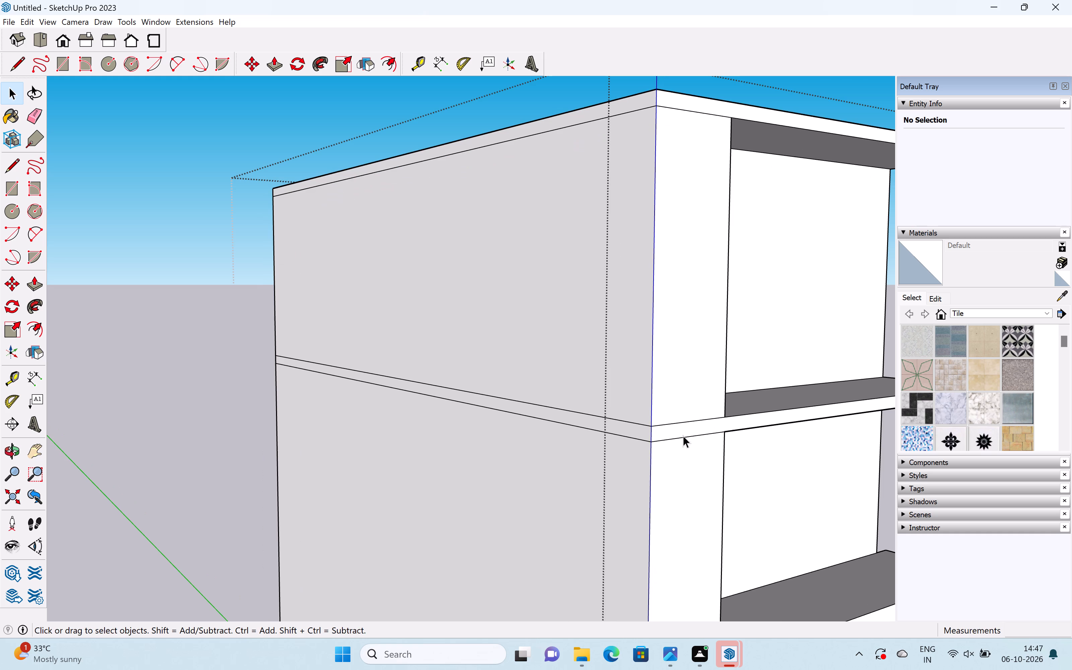
# Draw a short vertical line across the middle slab's front face, in line with the corner pier's inner edge.
pyautogui.keyDown('shift'); pyautogui.moveTo(697, 430); pyautogui.dragTo(552, 469, button='middle'); pyautogui.keyUp('shift')
pyautogui.scroll(2, 555, 467)
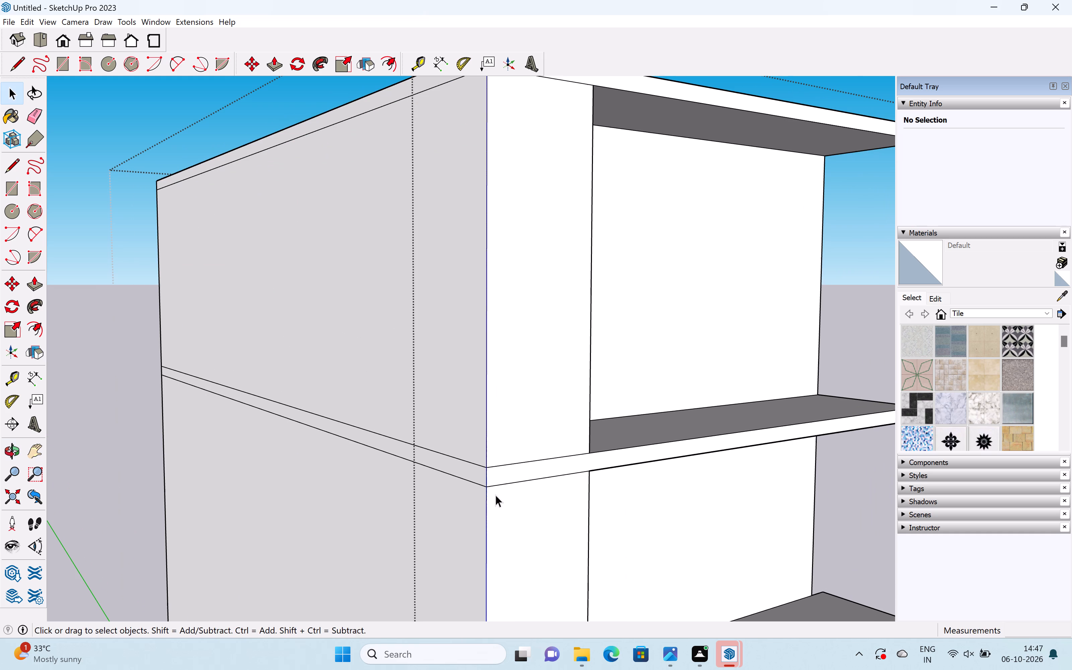
pyautogui.press('l')
pyautogui.moveTo(701, 470); pyautogui.dragTo(487, 518, button='middle')
pyautogui.keyDown('shift'); pyautogui.moveTo(500, 511); pyautogui.dragTo(820, 441, button='middle'); pyautogui.keyUp('shift')
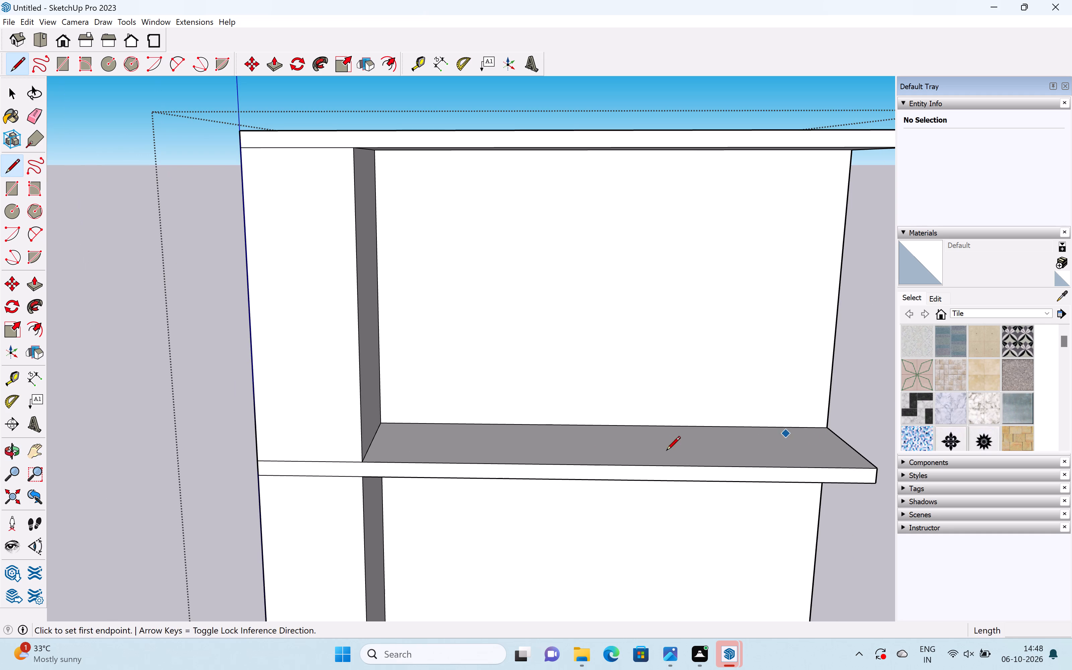
pyautogui.keyDown('shift'); pyautogui.moveTo(323, 418); pyautogui.dragTo(384, 397, button='middle'); pyautogui.keyUp('shift')
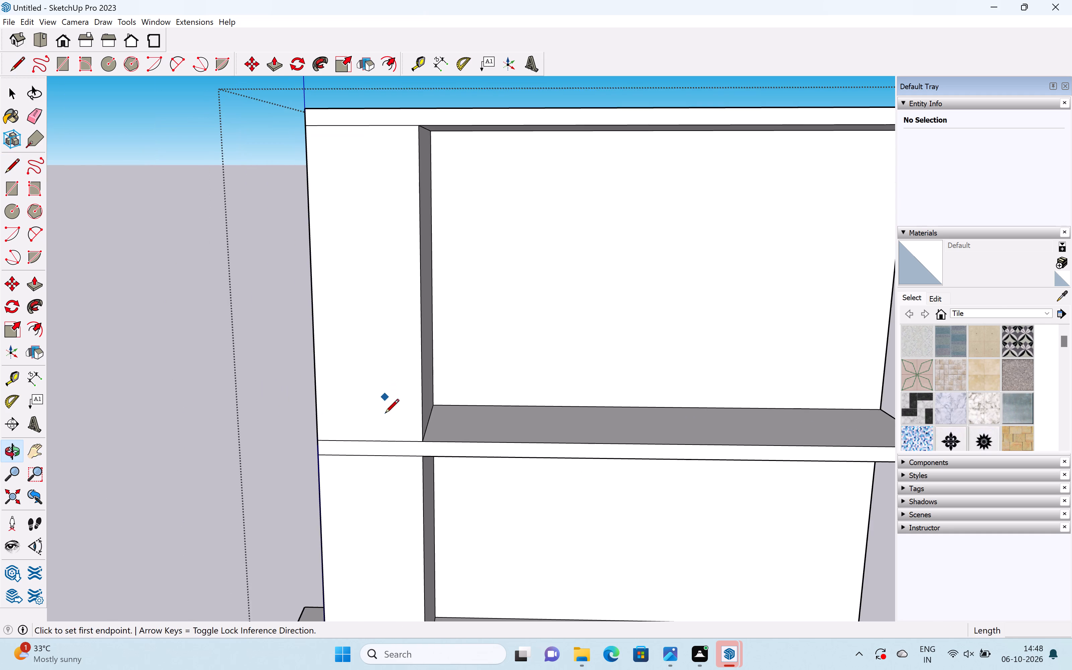
pyautogui.scroll(4, 394, 433)
pyautogui.click(437, 448)
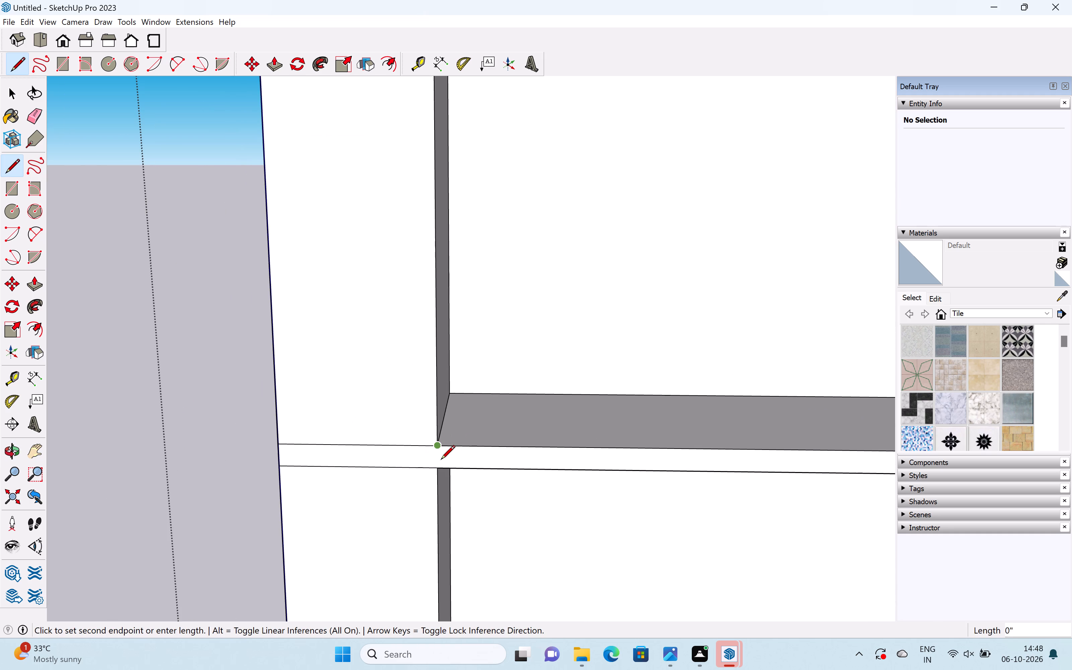
pyautogui.click(440, 470)
pyautogui.press('space')
# Pull the middle slab's front face beyond the corner pier forward 11 13/16".
pyautogui.write('p')
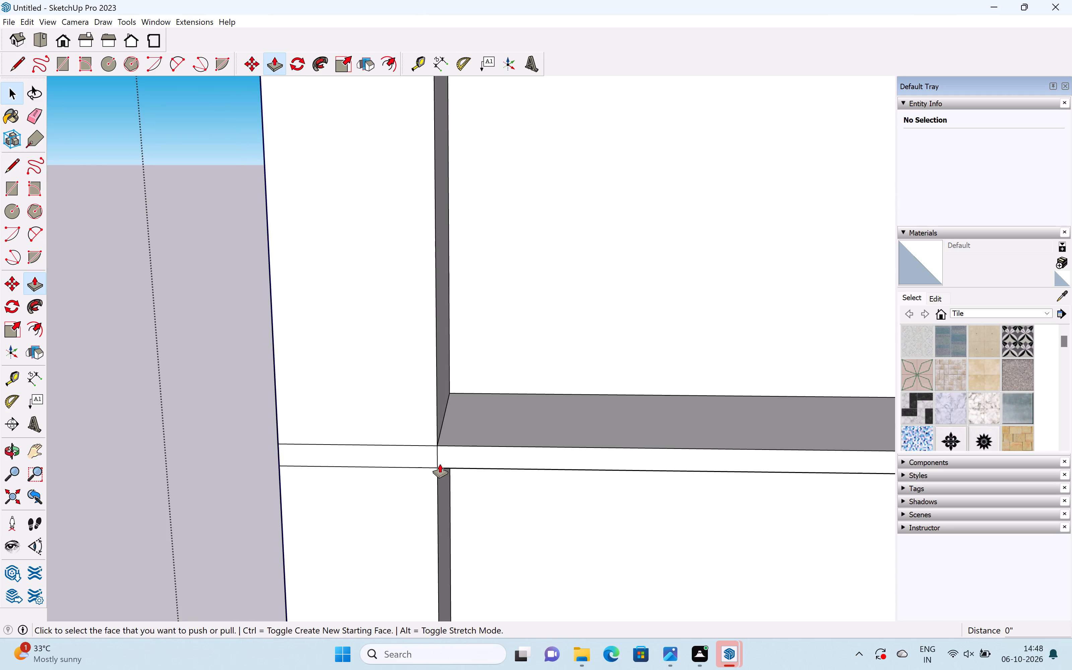
pyautogui.moveTo(456, 457); pyautogui.dragTo(462, 474)
# Extend the middle slab's newly exposed end face 5 1/8" sideways across the corner pier.
pyautogui.moveTo(411, 471); pyautogui.dragTo(419, 471, button='middle')
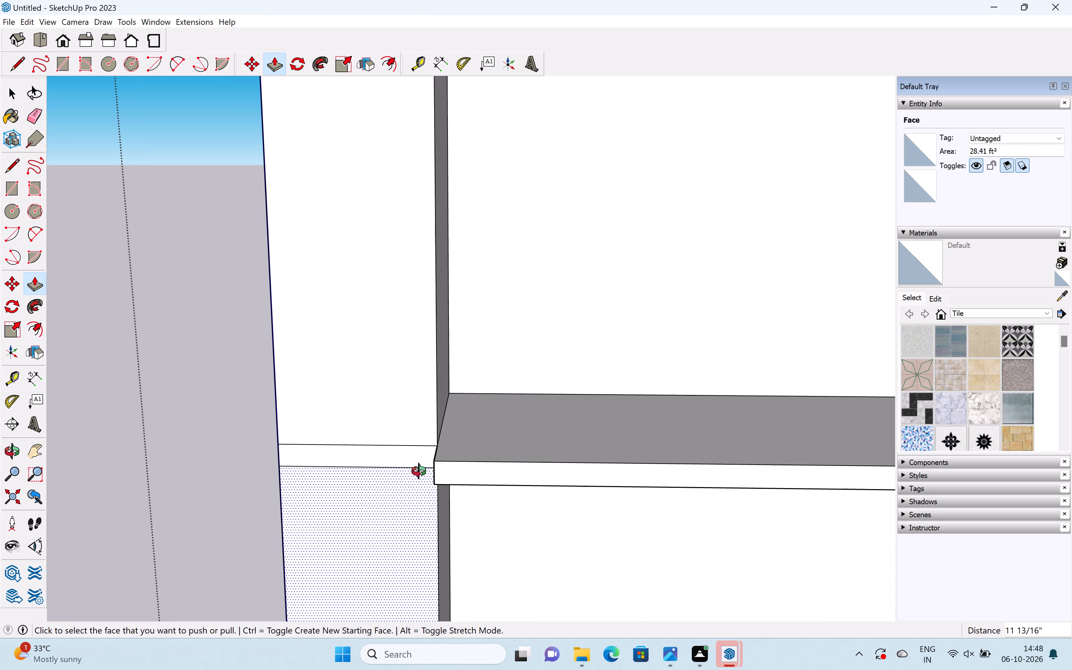
pyautogui.moveTo(419, 471); pyautogui.dragTo(530, 458, button='middle')
pyautogui.moveTo(455, 458); pyautogui.dragTo(435, 463)
# Erase the two leftover middle-slab lines on both the building's side wall and the corner pier's front face.
pyautogui.scroll(-7, 444, 453)
pyautogui.moveTo(514, 467); pyautogui.dragTo(470, 453, button='middle')
pyautogui.scroll(5, 335, 435)
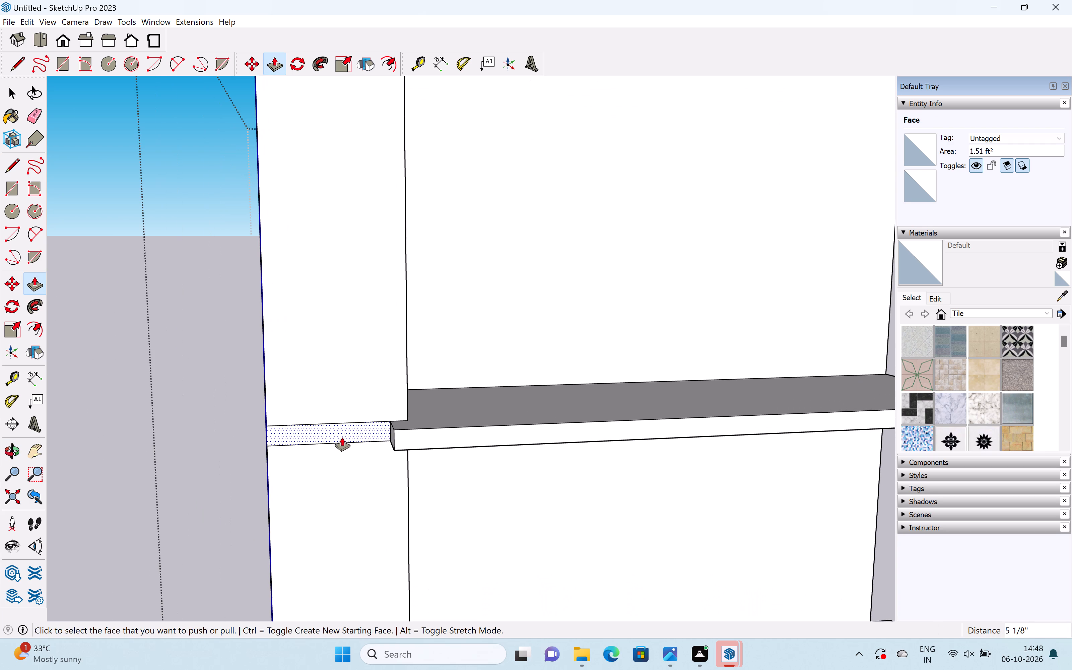
pyautogui.moveTo(486, 445); pyautogui.dragTo(367, 437, button='middle')
pyautogui.scroll(-5, 399, 429)
pyautogui.moveTo(415, 439); pyautogui.dragTo(425, 419, button='middle')
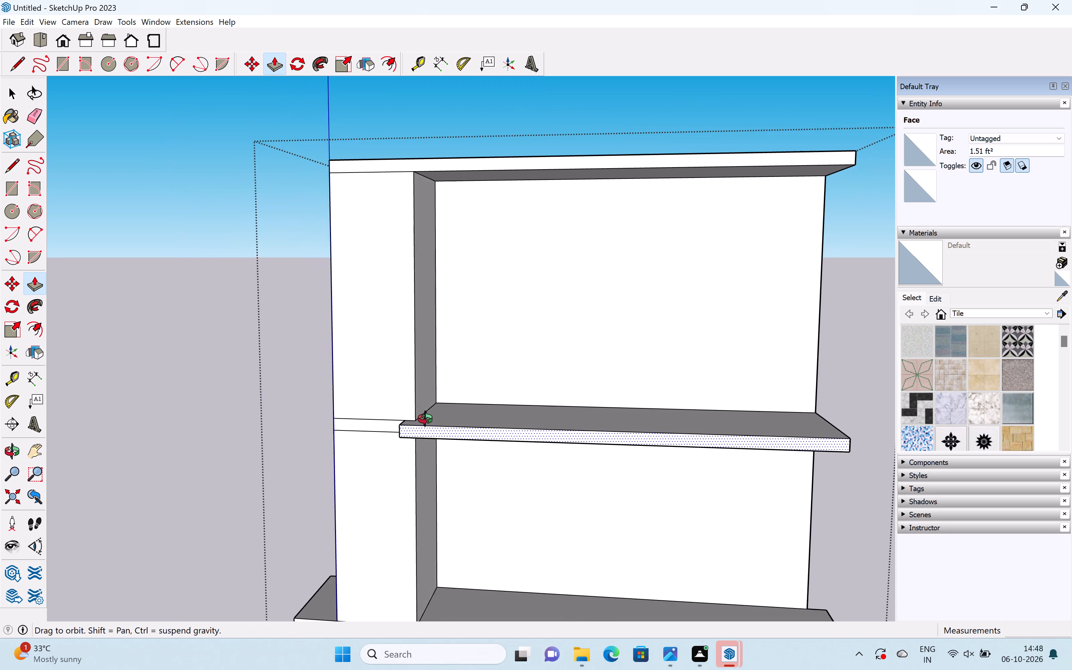
pyautogui.moveTo(425, 419); pyautogui.dragTo(429, 413, button='middle')
pyautogui.moveTo(452, 478); pyautogui.dragTo(487, 437, button='middle')
pyautogui.scroll(1, 487, 437)
pyautogui.moveTo(403, 343); pyautogui.dragTo(536, 431, button='middle')
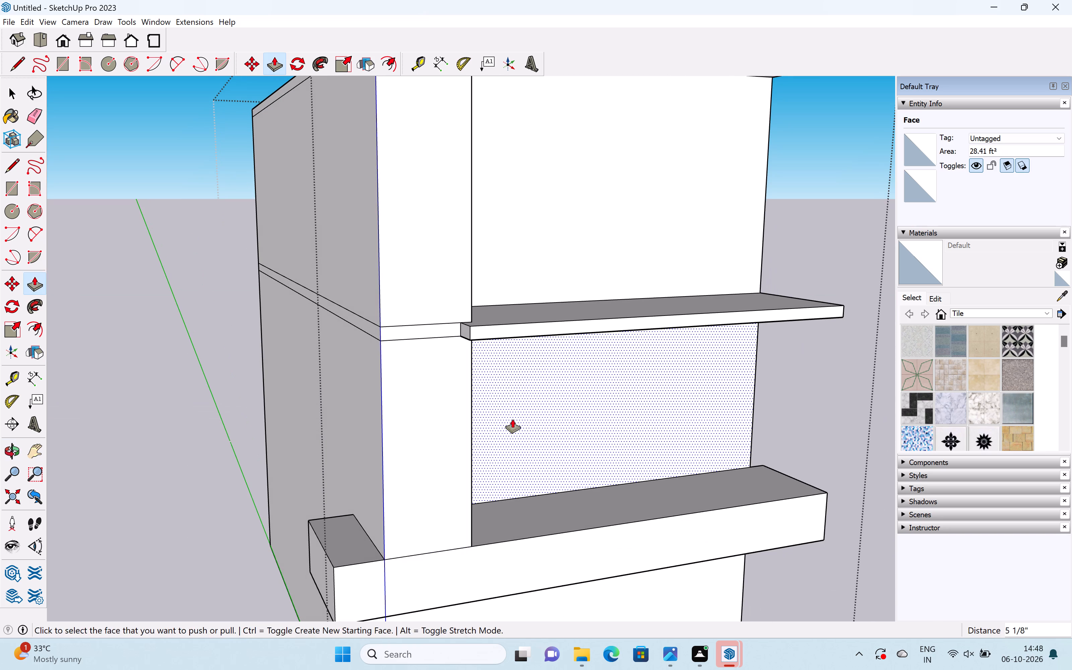
pyautogui.press('space')
pyautogui.keyDown('shift'); pyautogui.moveTo(450, 419); pyautogui.dragTo(584, 504, button='middle'); pyautogui.keyUp('shift')
pyautogui.press('e')
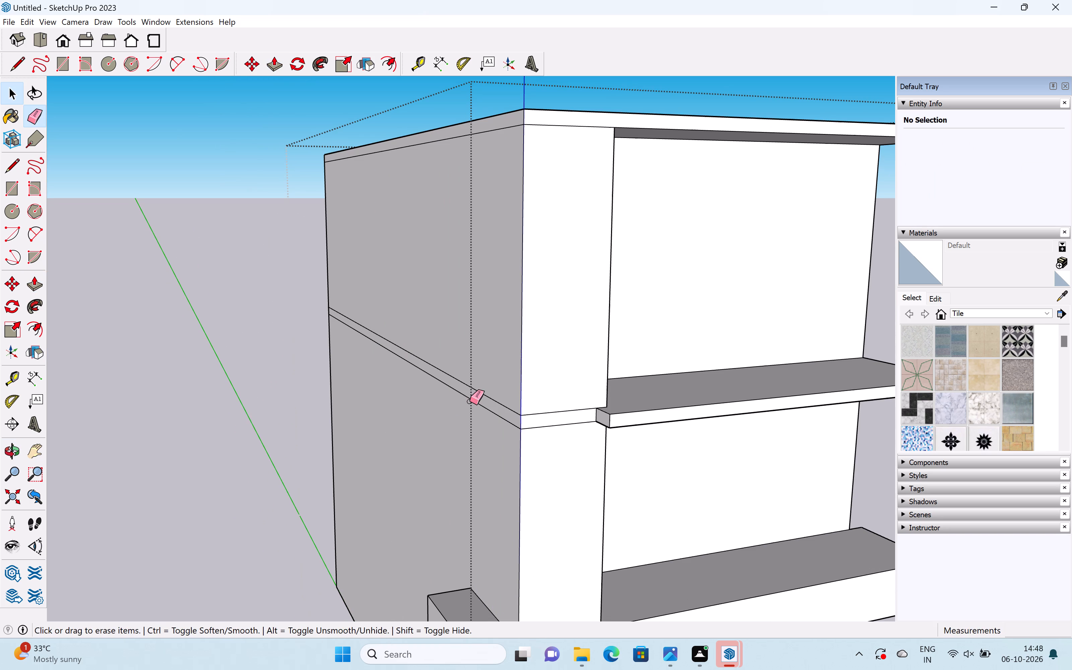
pyautogui.moveTo(489, 385); pyautogui.dragTo(484, 416)
pyautogui.moveTo(543, 399); pyautogui.dragTo(543, 433)
pyautogui.press('space')
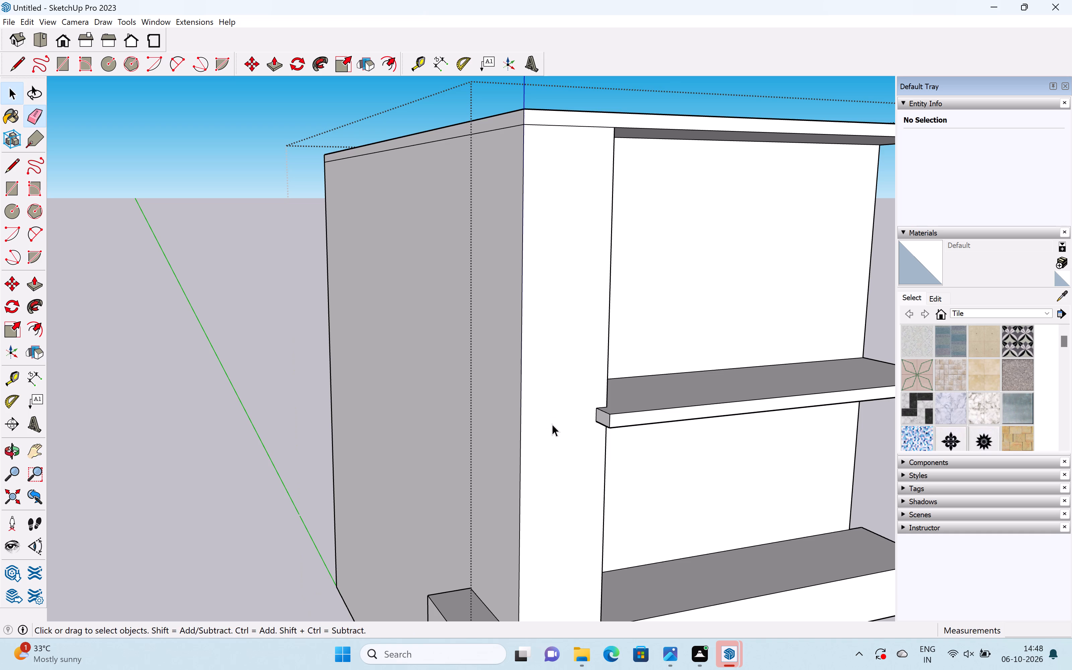
# Raise the middle slab's top face 9 5/8" to thicken the slab.
pyautogui.scroll(-6, 562, 424)
pyautogui.moveTo(623, 431); pyautogui.dragTo(529, 356, button='middle')
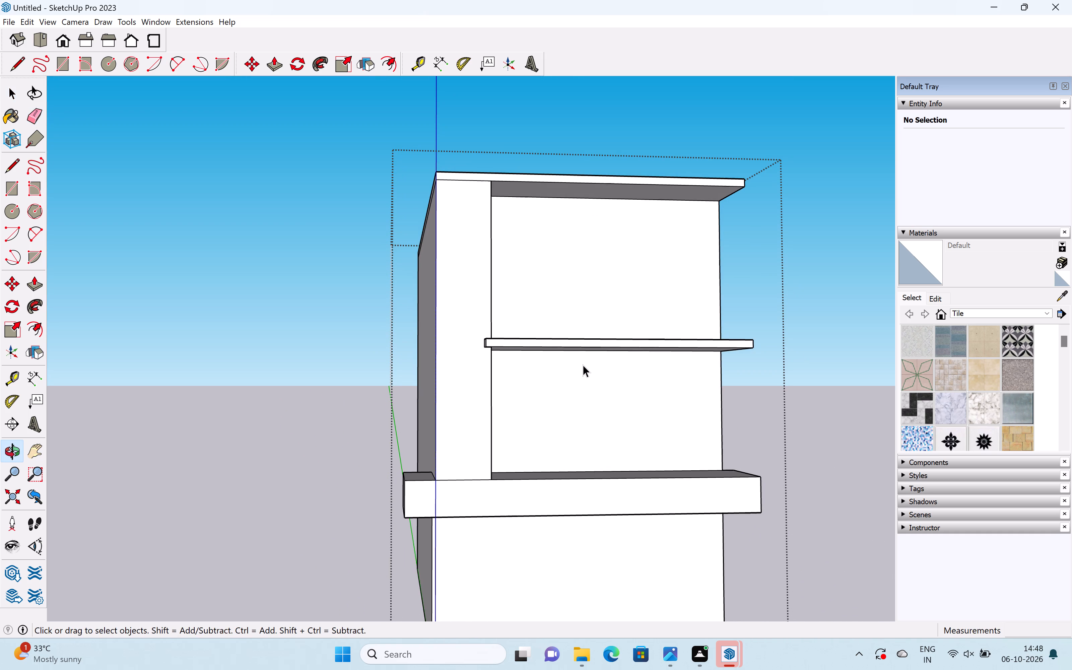
pyautogui.keyDown('shift'); pyautogui.moveTo(583, 365); pyautogui.dragTo(585, 481, button='middle'); pyautogui.keyUp('shift')
pyautogui.scroll(1, 585, 482)
pyautogui.moveTo(621, 444); pyautogui.dragTo(611, 498, button='middle')
pyautogui.scroll(4, 619, 484)
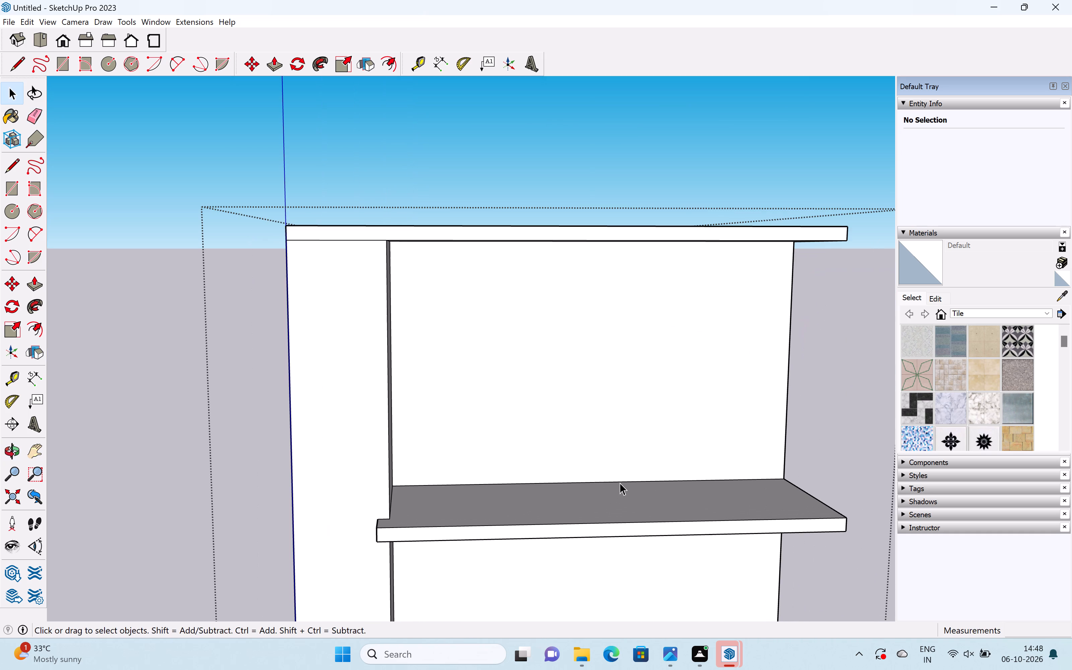
pyautogui.press('p')
pyautogui.moveTo(617, 497); pyautogui.dragTo(620, 479)
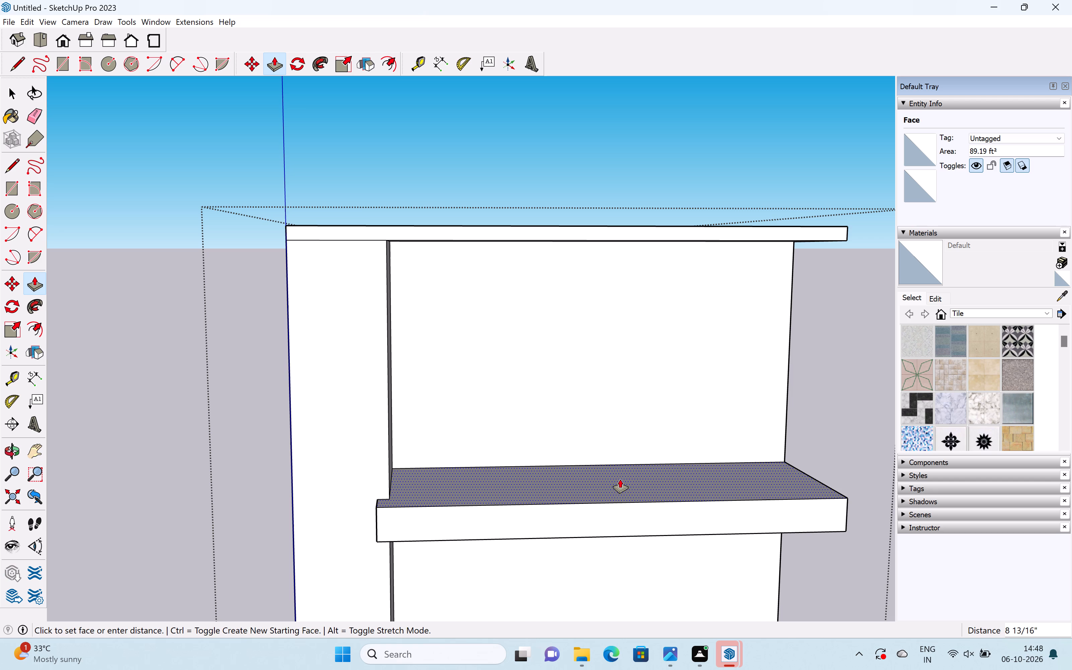
pyautogui.moveTo(620, 479); pyautogui.dragTo(620, 477)
# Examine the slabs and the junction of the top slab with the corner pier from several angles.
pyautogui.scroll(-7, 620, 477)
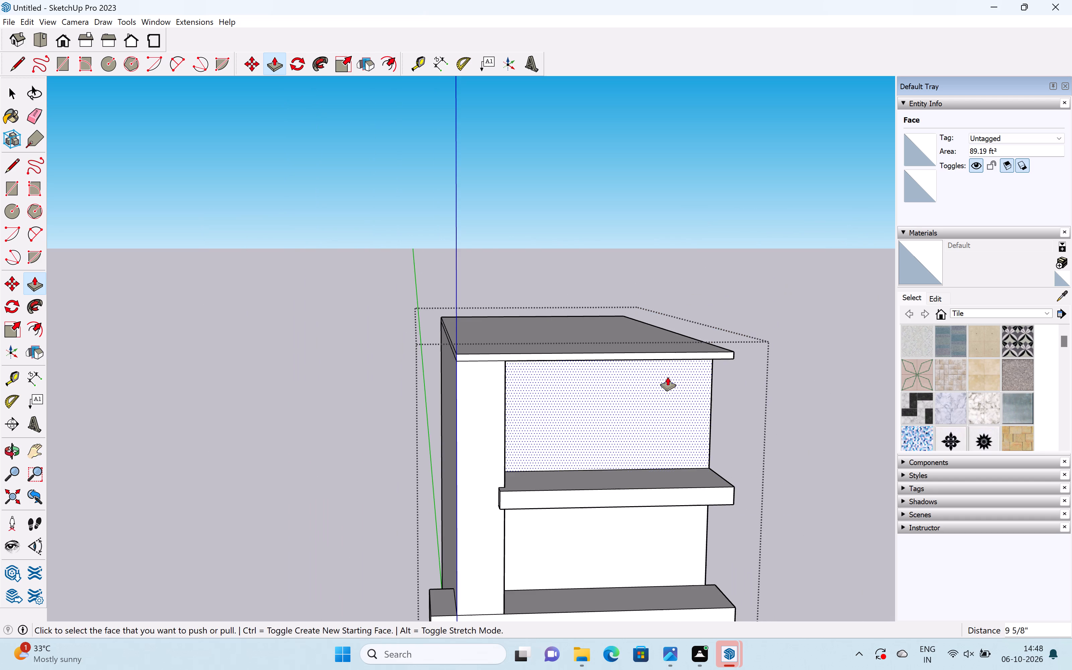
pyautogui.moveTo(665, 375); pyautogui.dragTo(587, 324, button='middle')
pyautogui.moveTo(432, 395); pyautogui.dragTo(682, 463, button='middle')
pyautogui.scroll(1, 682, 463)
pyautogui.keyDown('shift'); pyautogui.moveTo(590, 449); pyautogui.dragTo(599, 479, button='middle'); pyautogui.keyUp('shift')
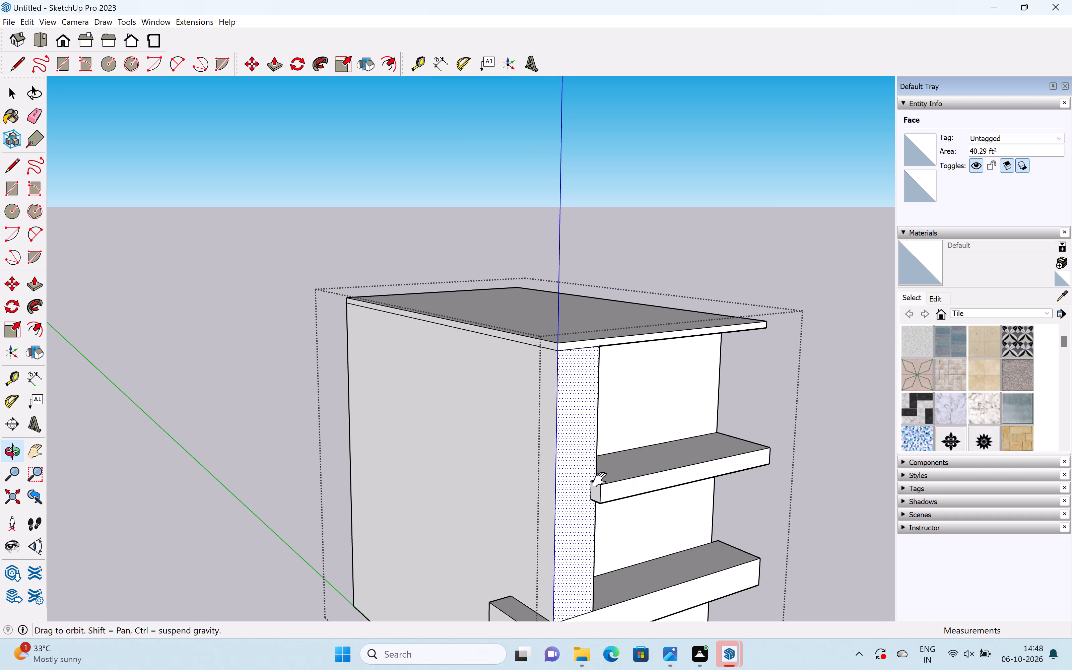
pyautogui.keyDown('shift'); pyautogui.moveTo(599, 479); pyautogui.dragTo(605, 538, button='middle'); pyautogui.keyUp('shift')
pyautogui.scroll(9, 625, 431)
pyautogui.press('space')
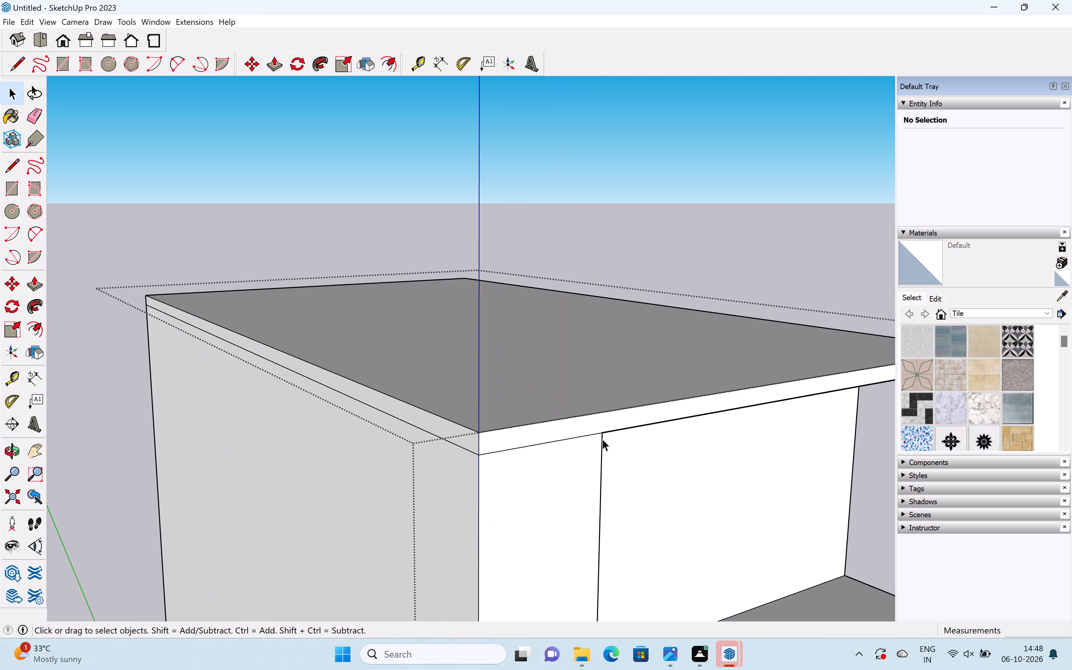
pyautogui.keyDown('shift'); pyautogui.moveTo(600, 437); pyautogui.dragTo(474, 522, button='middle'); pyautogui.keyUp('shift')
pyautogui.moveTo(551, 537); pyautogui.dragTo(544, 482, button='middle')
pyautogui.scroll(1, 544, 482)
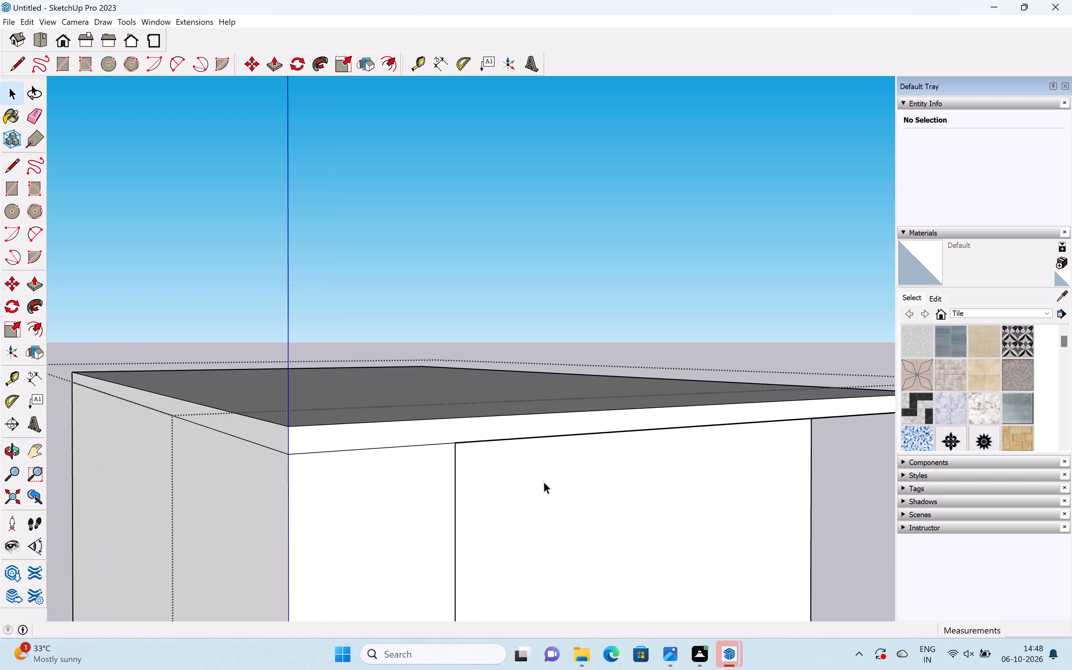
pyautogui.scroll(-4, 543, 482)
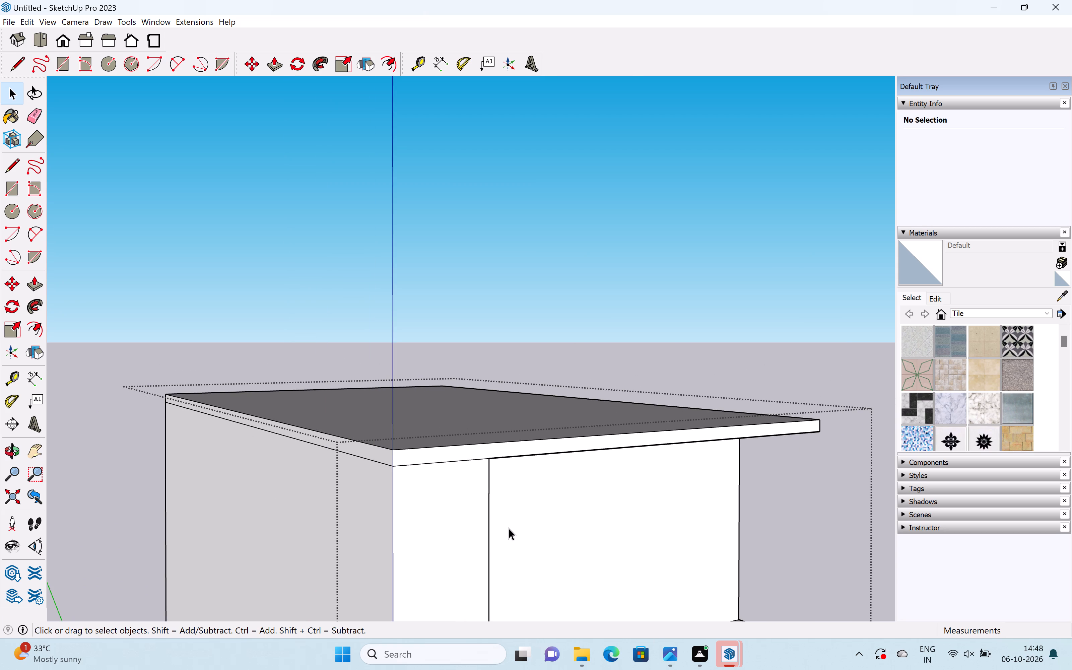
pyautogui.moveTo(509, 527); pyautogui.dragTo(498, 484, button='middle')
pyautogui.scroll(-5, 511, 487)
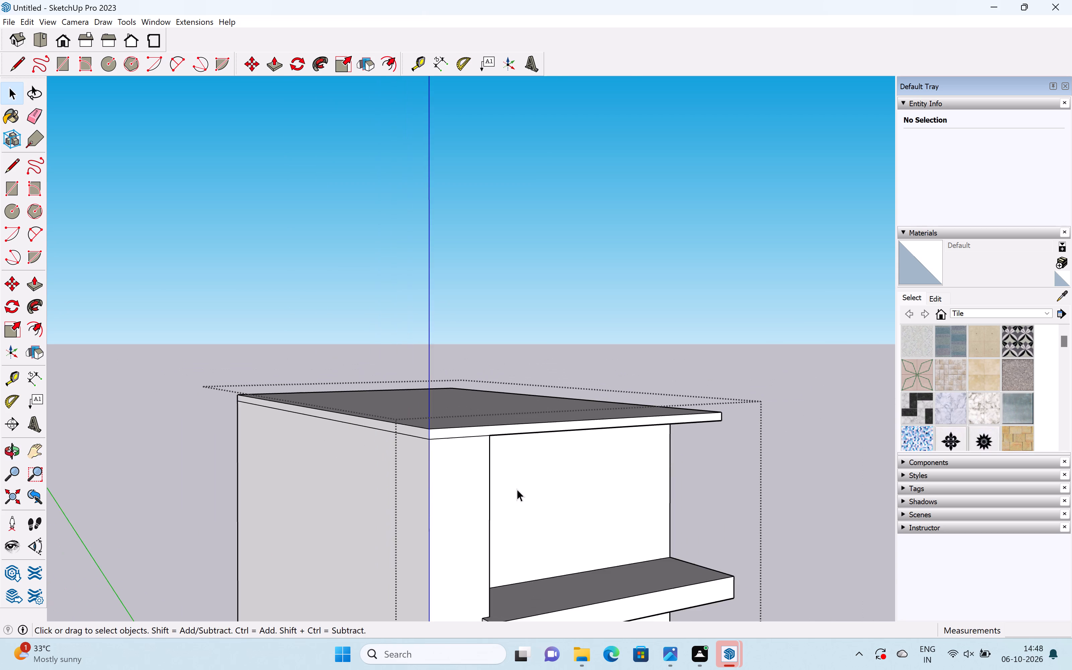
pyautogui.scroll(-13, 517, 490)
# Draw a short vertical line across the top slab's front face, continuing up from the corner pier's inner edge.
pyautogui.scroll(7, 531, 520)
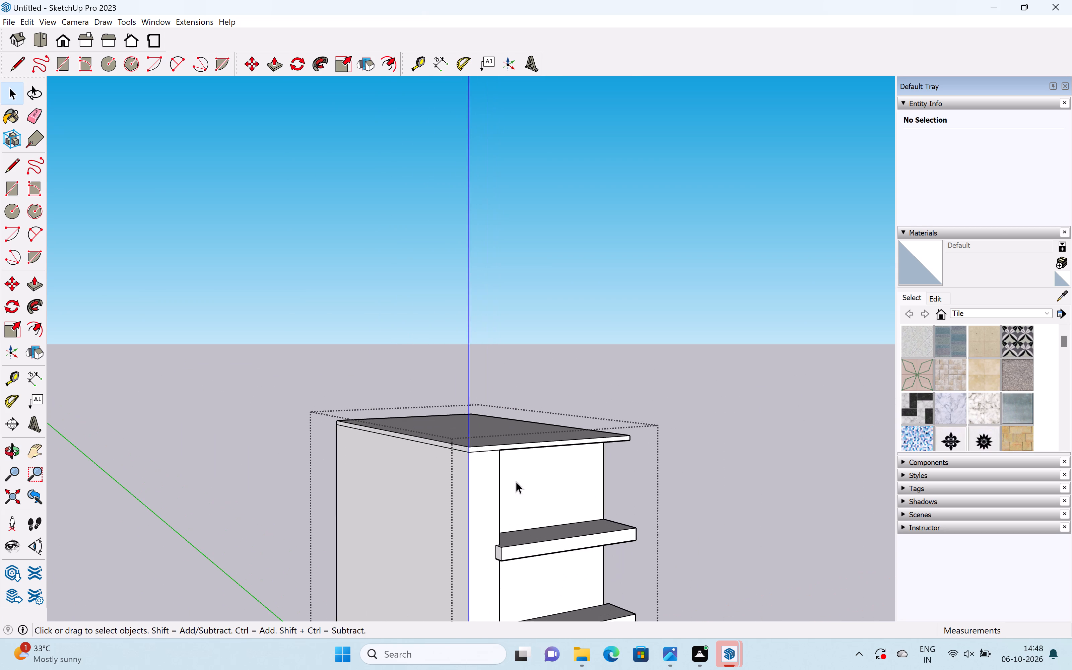
pyautogui.scroll(3, 508, 465)
pyautogui.press('p')
pyautogui.scroll(3, 505, 443)
pyautogui.scroll(-1, 506, 442)
pyautogui.scroll(8, 506, 442)
pyautogui.press('space')
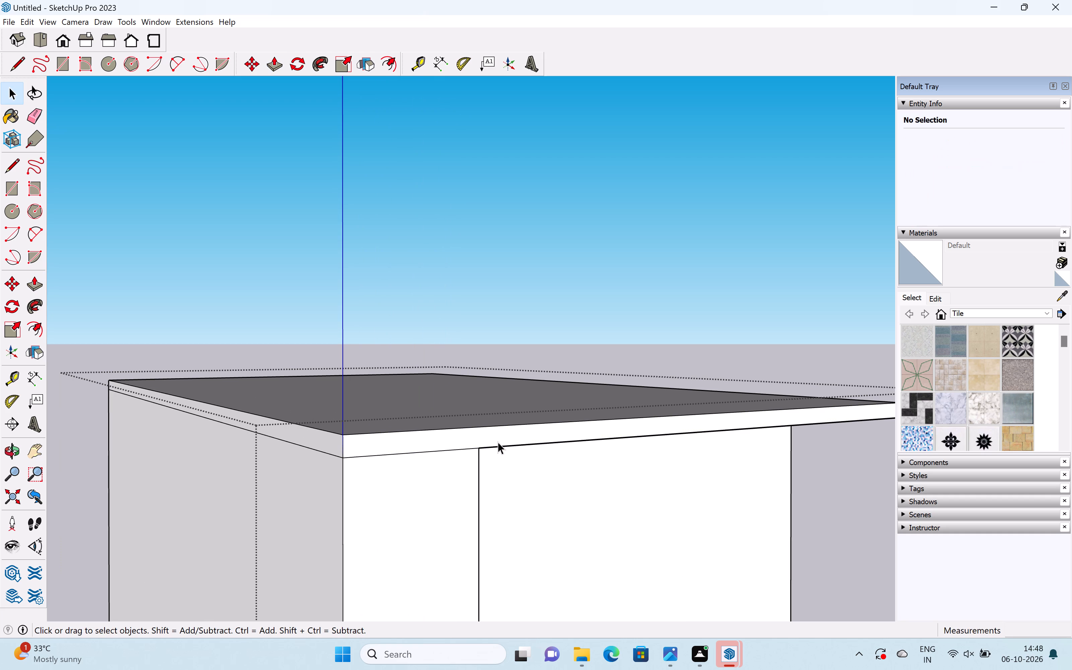
pyautogui.press('l')
pyautogui.scroll(4, 483, 455)
pyautogui.click(474, 446)
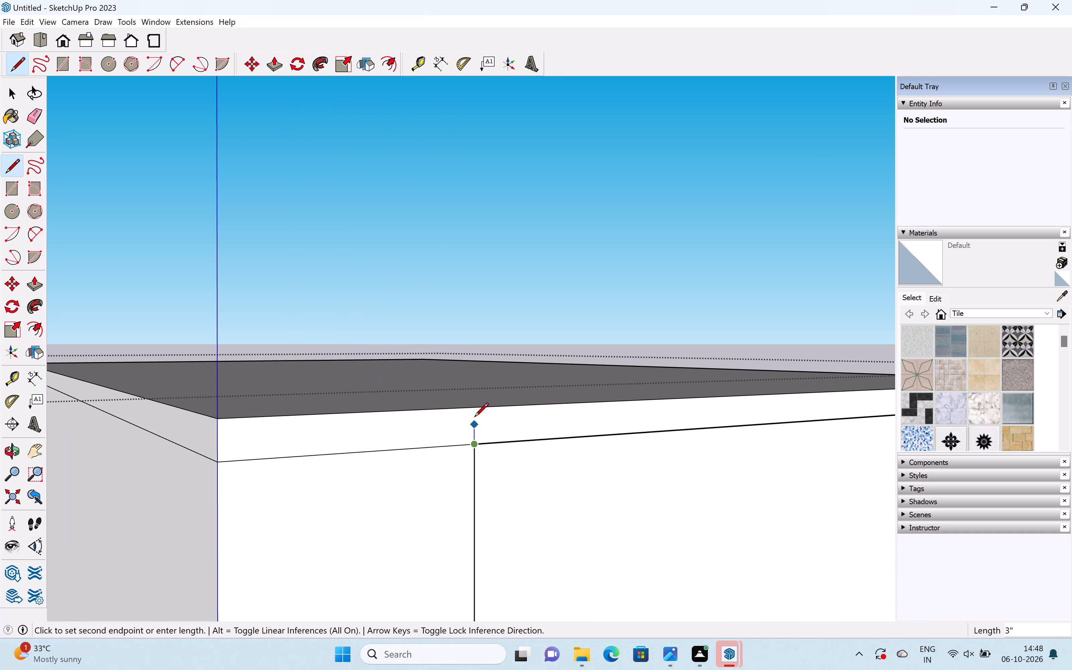
pyautogui.click(474, 411)
pyautogui.press('space')
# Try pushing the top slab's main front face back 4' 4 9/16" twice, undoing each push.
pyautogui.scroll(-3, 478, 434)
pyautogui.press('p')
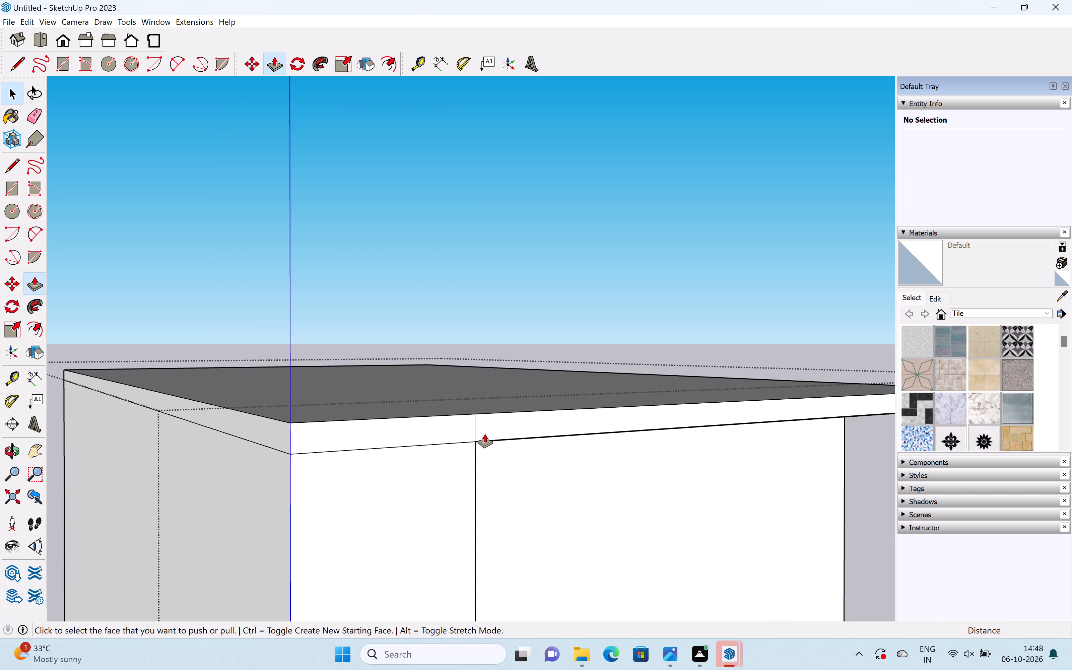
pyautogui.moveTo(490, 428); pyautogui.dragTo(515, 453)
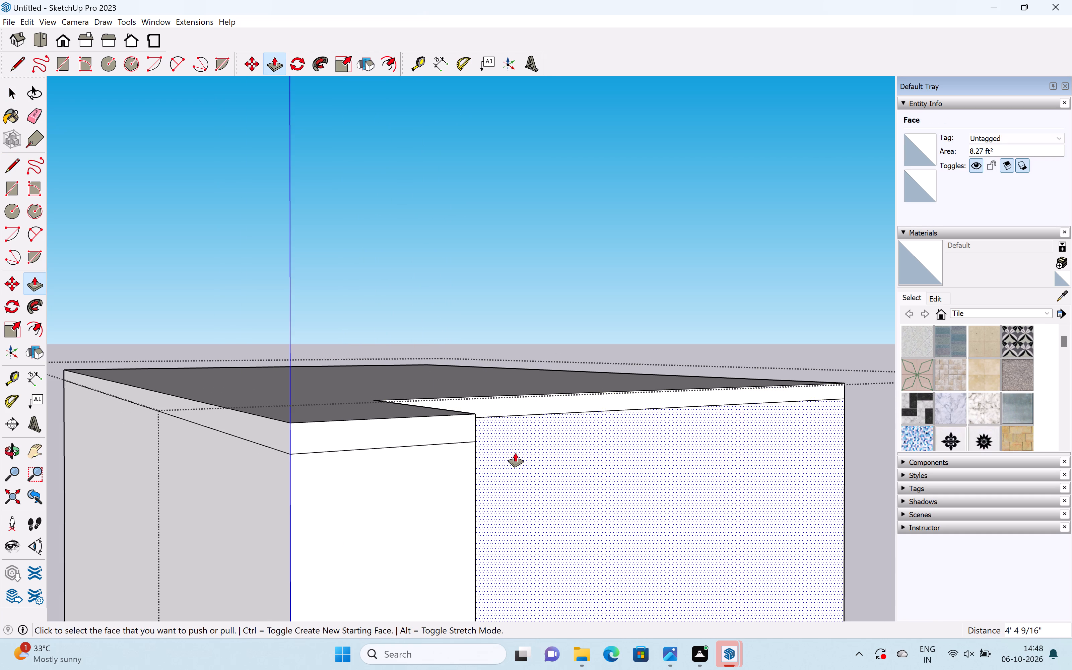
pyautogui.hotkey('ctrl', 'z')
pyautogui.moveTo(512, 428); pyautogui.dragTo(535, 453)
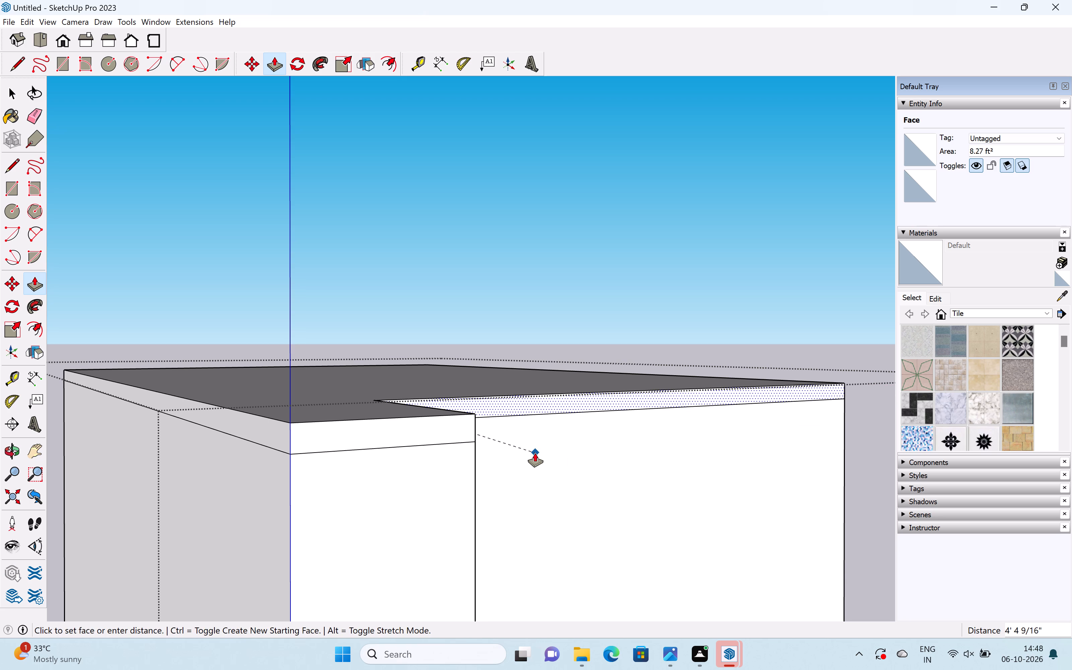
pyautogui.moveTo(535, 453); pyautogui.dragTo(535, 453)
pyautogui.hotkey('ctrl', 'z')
# Pull the top slab's main front face forward about 11 13/16", plus a further 1' 1", beyond the corner pier.
pyautogui.click(531, 425)
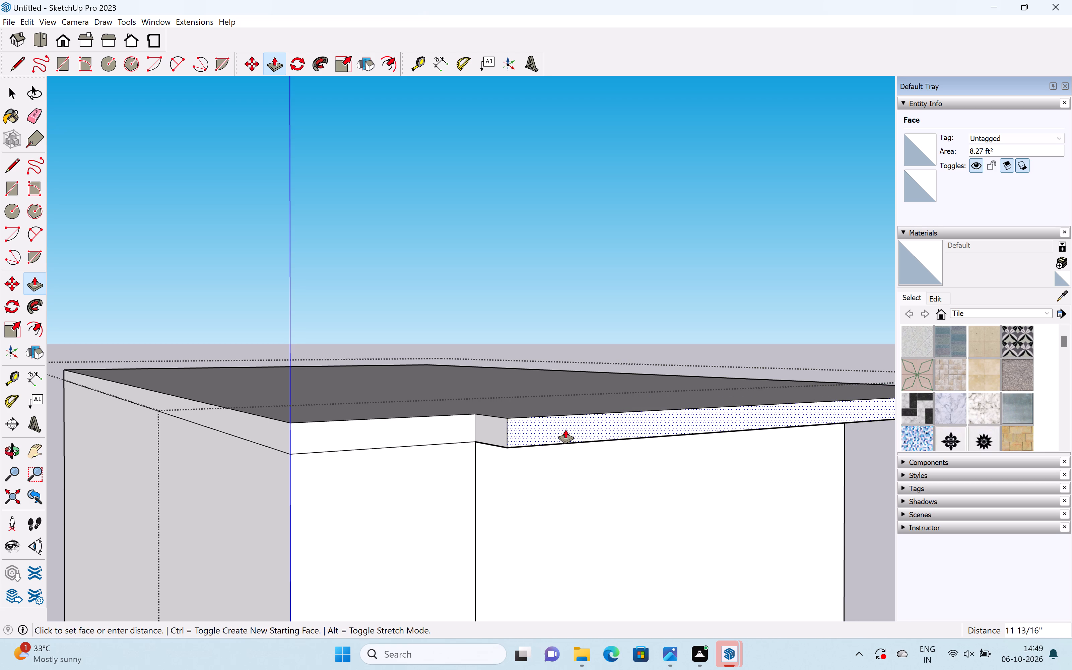
pyautogui.click(567, 432)
pyautogui.scroll(-5, 572, 463)
pyautogui.moveTo(581, 441); pyautogui.dragTo(599, 454)
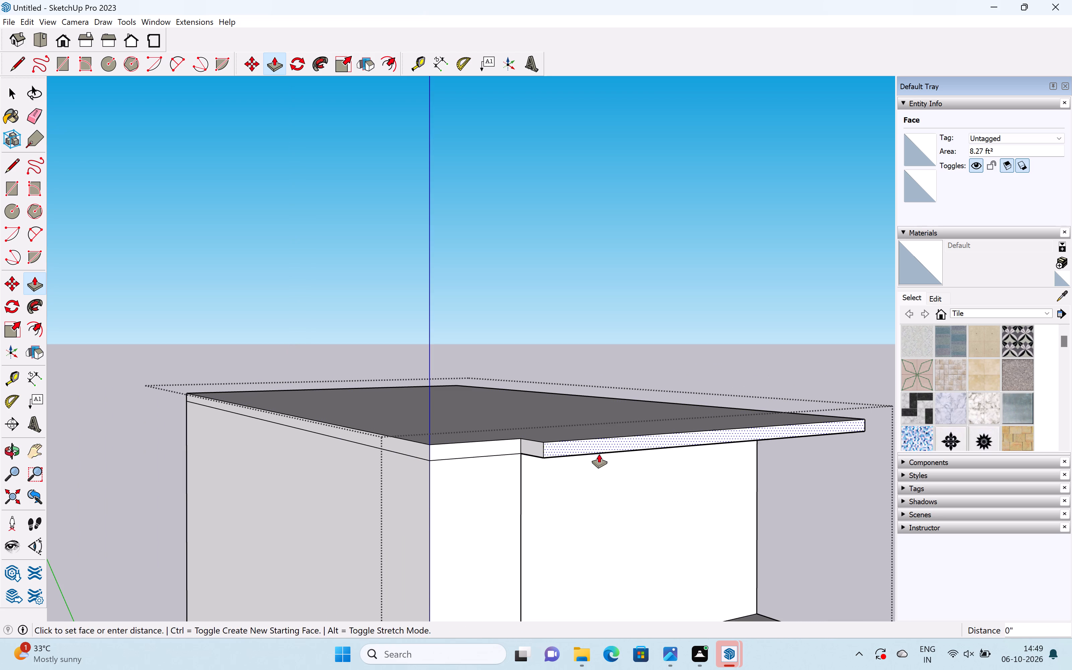
pyautogui.moveTo(599, 454); pyautogui.dragTo(600, 454)
# Extend the projecting top slab's end face 6 1/8" sideways across the corner pier.
pyautogui.scroll(-1, 613, 460)
pyautogui.moveTo(618, 463); pyautogui.dragTo(409, 449, button='middle')
pyautogui.scroll(-4, 520, 461)
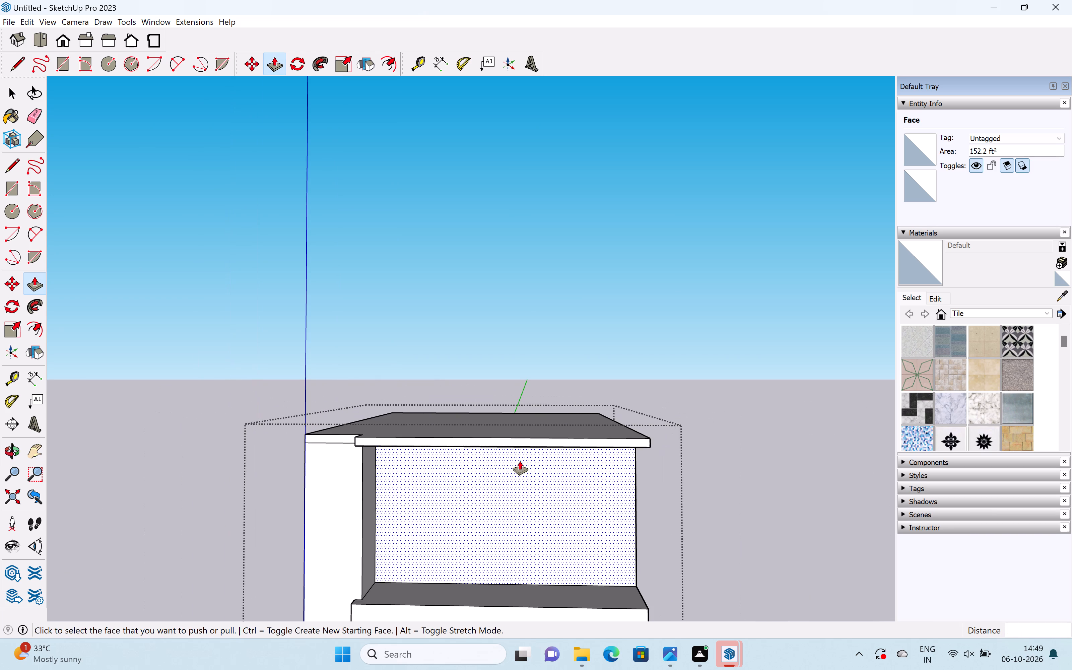
pyautogui.keyDown('shift'); pyautogui.moveTo(503, 482); pyautogui.dragTo(598, 484, button='middle'); pyautogui.keyUp('shift')
pyautogui.scroll(5, 431, 452)
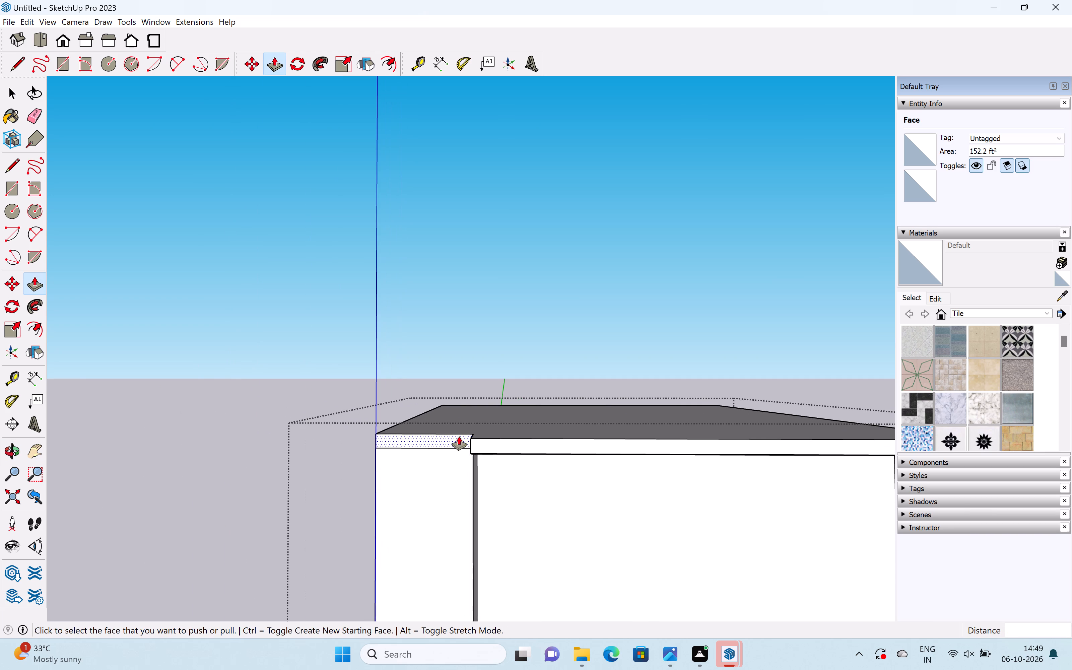
pyautogui.scroll(4, 466, 445)
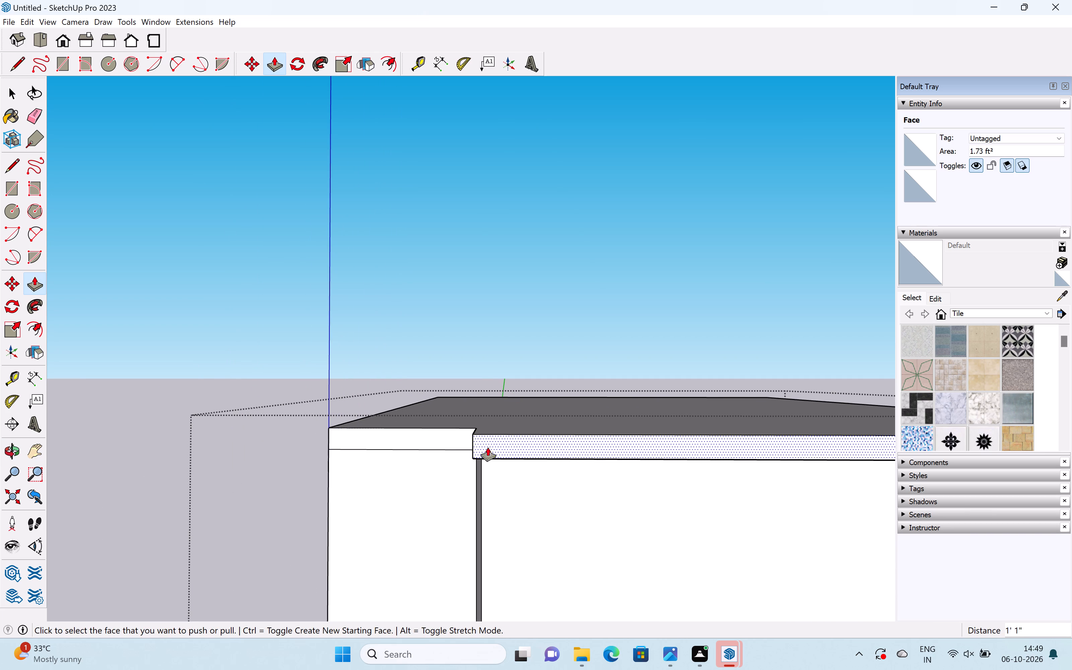
pyautogui.moveTo(527, 448); pyautogui.dragTo(580, 449, button='middle')
pyautogui.moveTo(438, 465); pyautogui.dragTo(500, 451, button='middle')
pyautogui.scroll(1, 500, 451)
pyautogui.moveTo(453, 448); pyautogui.dragTo(432, 451)
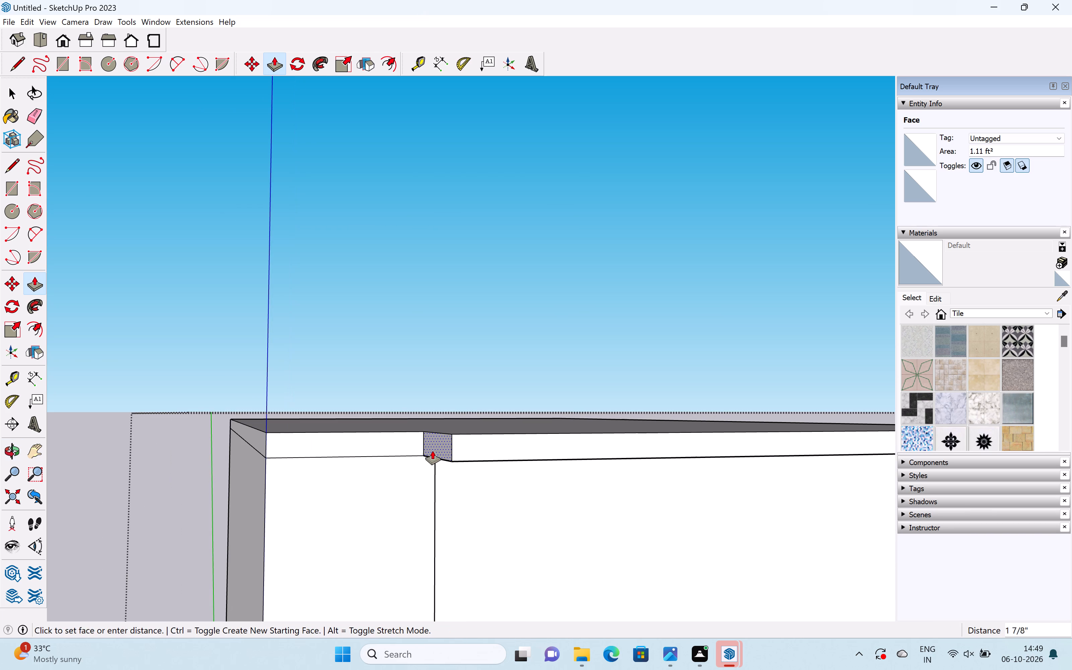
pyautogui.moveTo(432, 451); pyautogui.dragTo(427, 451)
# Inspect the top slab's projecting front and its overlap with the corner pier from above and below.
pyautogui.scroll(-6, 461, 455)
pyautogui.scroll(1, 474, 462)
pyautogui.scroll(-5, 480, 462)
pyautogui.scroll(1, 501, 472)
pyautogui.scroll(-2, 504, 472)
pyautogui.moveTo(548, 470); pyautogui.dragTo(386, 495, button='middle')
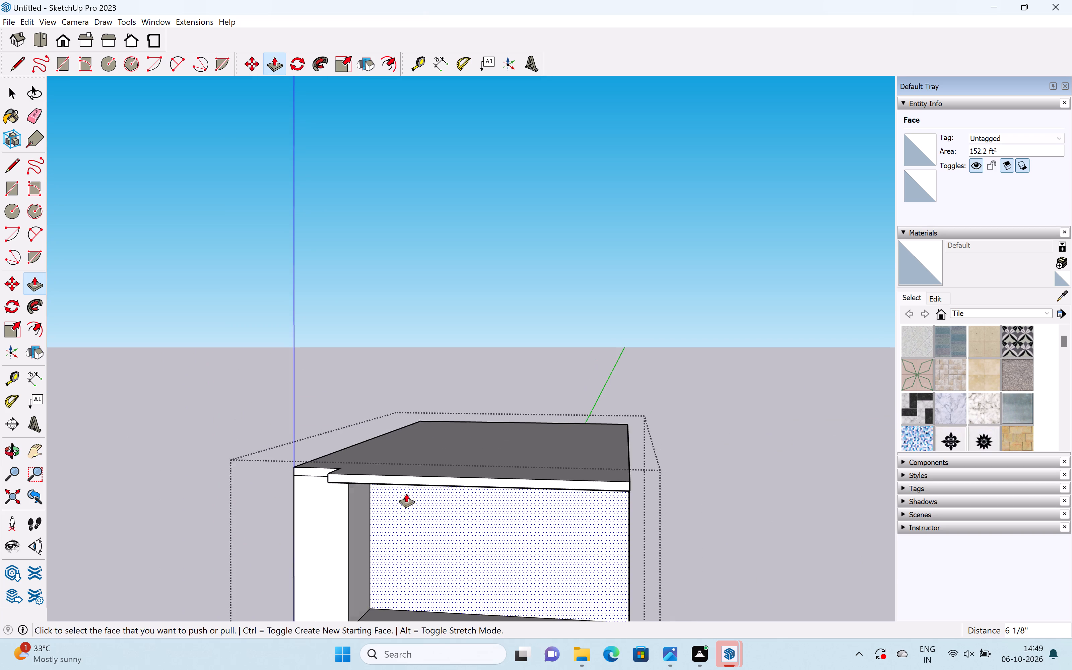
pyautogui.scroll(-6, 416, 493)
pyautogui.moveTo(428, 518); pyautogui.dragTo(517, 433, button='middle')
pyautogui.scroll(8, 496, 466)
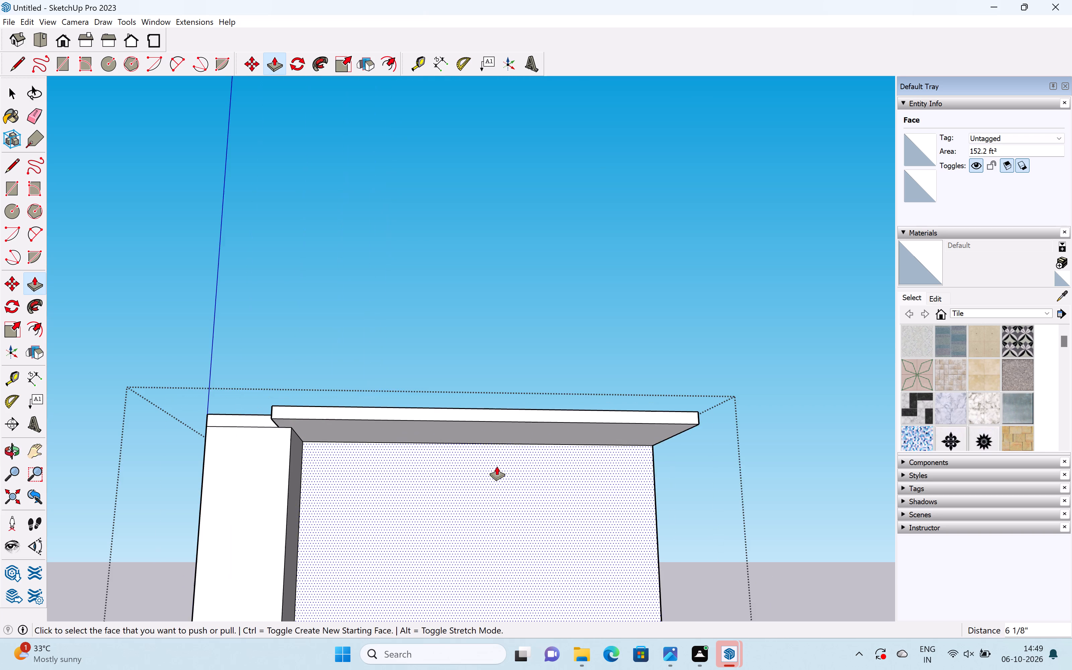
pyautogui.moveTo(500, 454); pyautogui.dragTo(531, 415, button='middle')
pyautogui.keyDown('shift'); pyautogui.moveTo(534, 417); pyautogui.dragTo(604, 461, button='middle'); pyautogui.keyUp('shift')
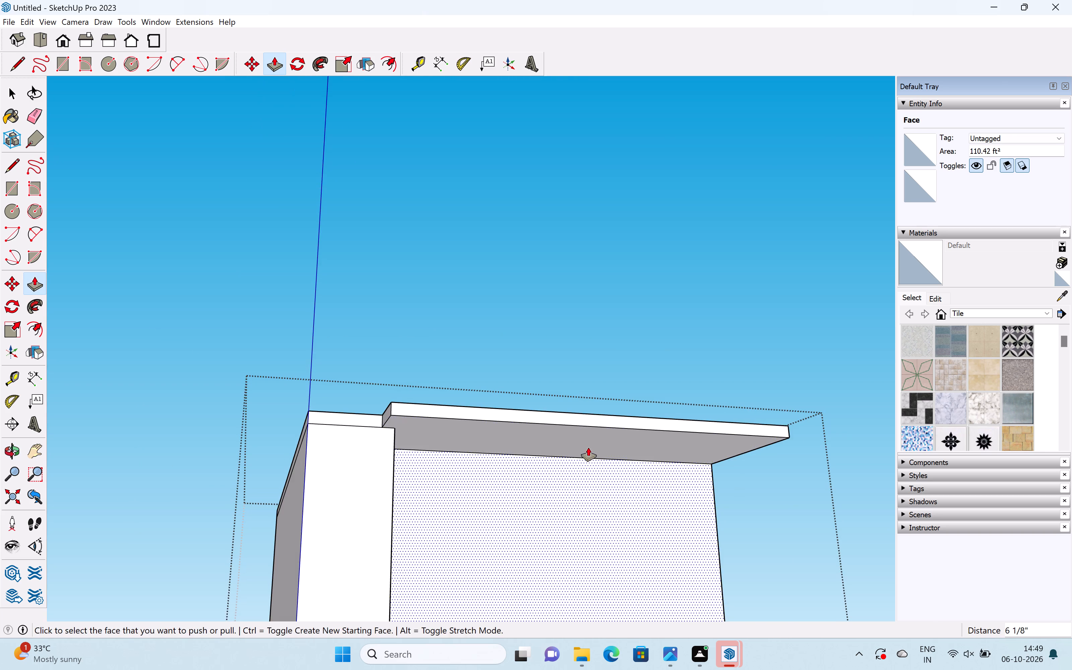
# Pull the underside of the top slab's front projection down 1' 1 5/8".
pyautogui.moveTo(588, 447); pyautogui.dragTo(586, 546, button='middle')
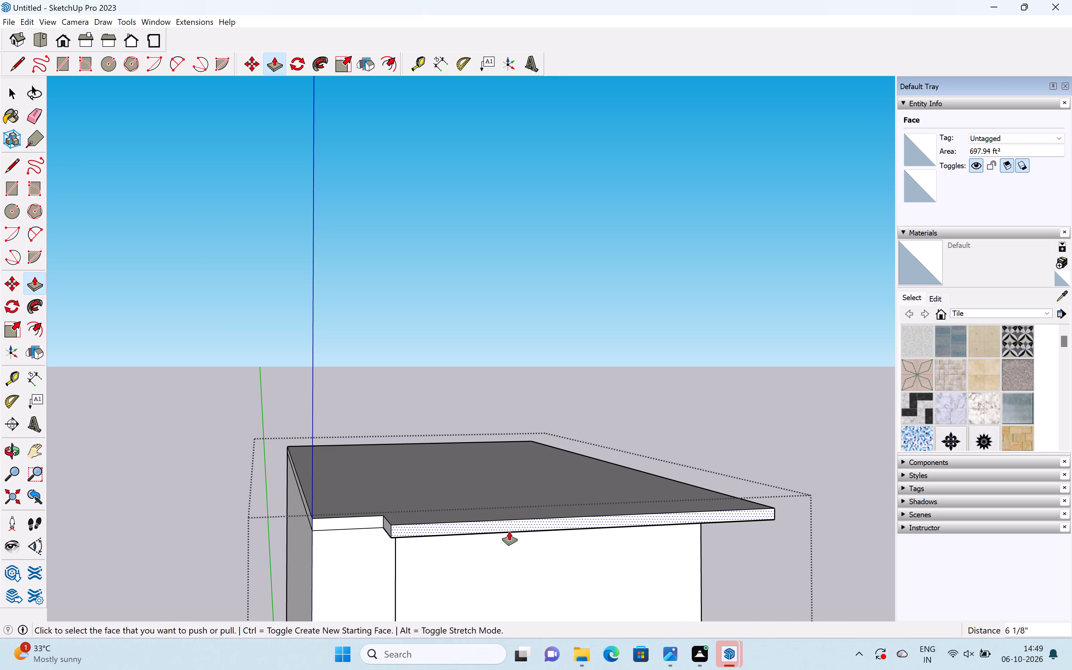
pyautogui.moveTo(533, 532); pyautogui.dragTo(548, 445, button='middle')
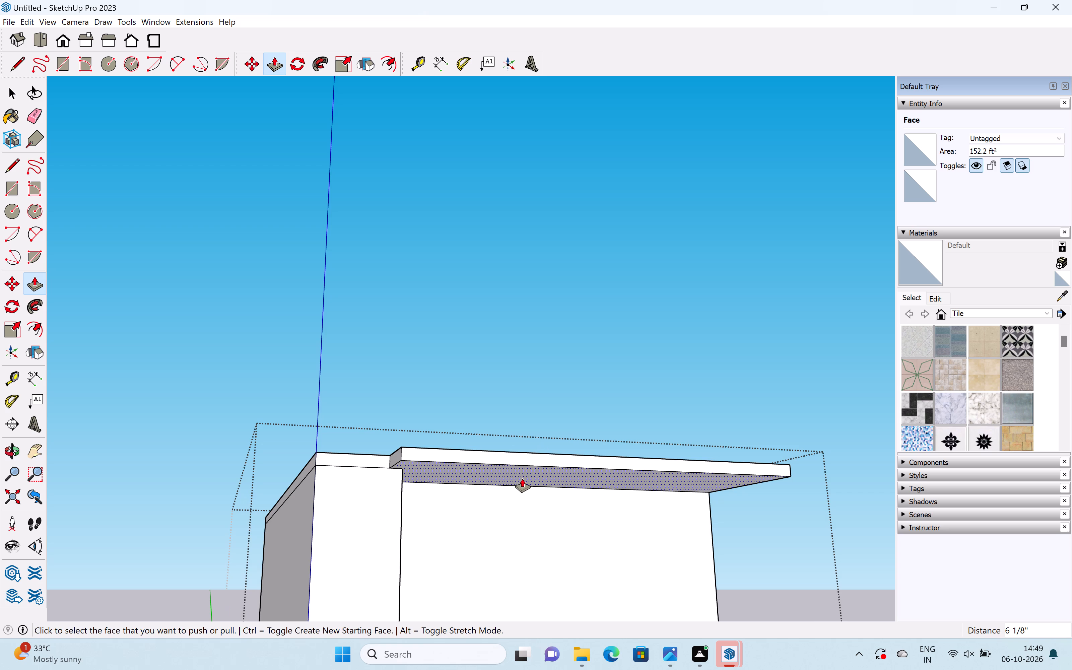
pyautogui.moveTo(524, 473); pyautogui.dragTo(525, 501)
pyautogui.scroll(-7, 534, 496)
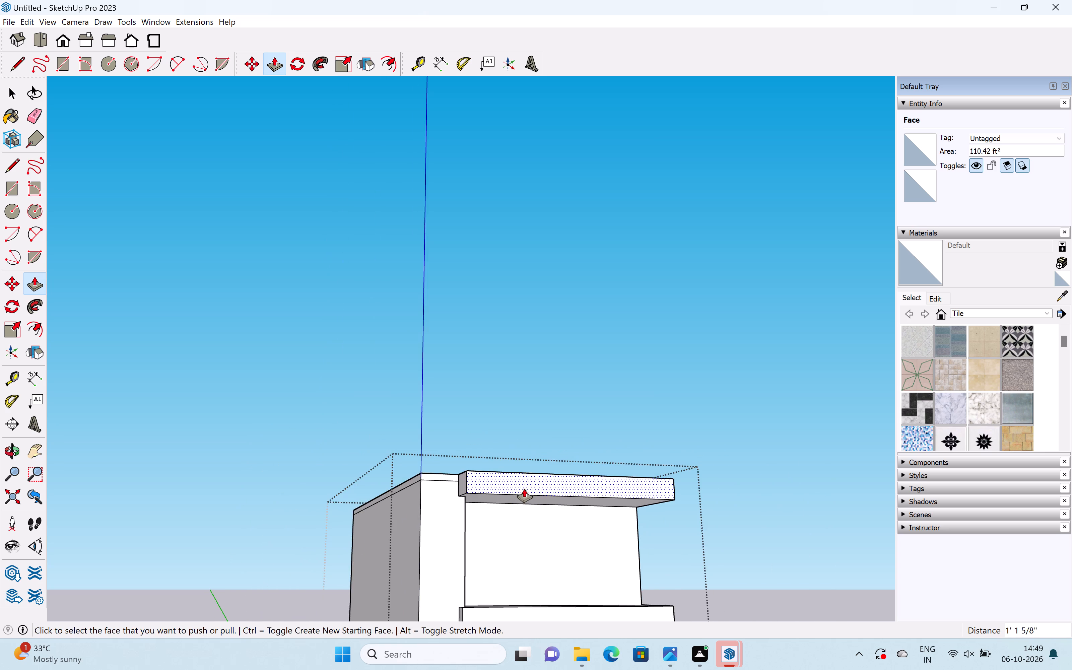
# Raise the top face of the roof slab by 1' 8 7/8".
pyautogui.moveTo(523, 488); pyautogui.dragTo(574, 612, button='middle')
pyautogui.scroll(3, 449, 507)
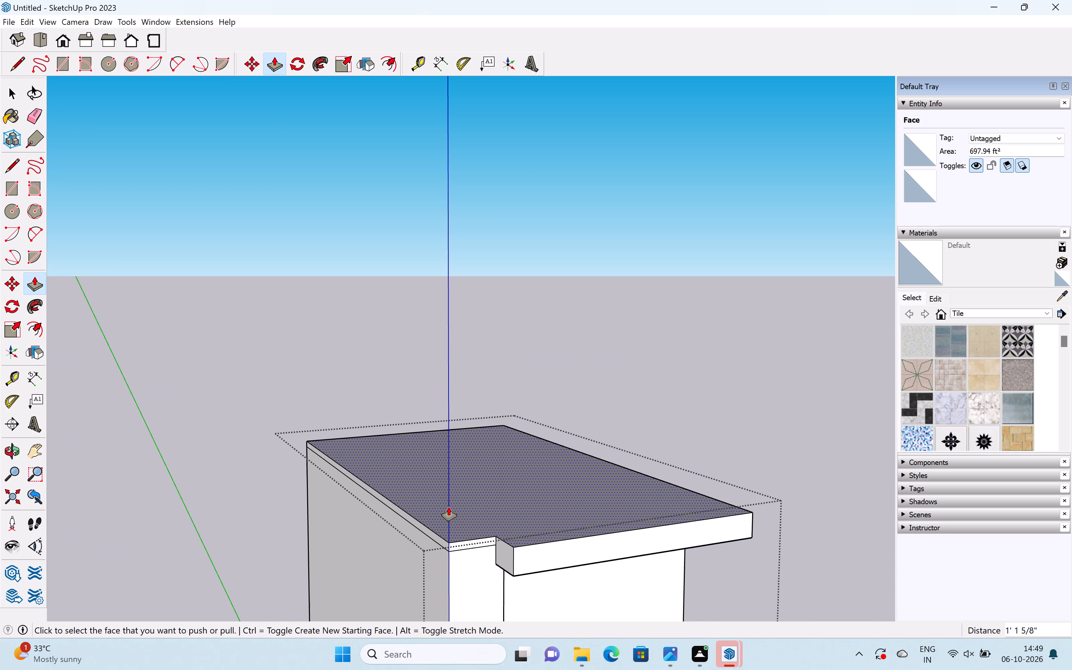
pyautogui.moveTo(446, 511); pyautogui.dragTo(454, 484)
pyautogui.scroll(-9, 465, 479)
pyautogui.moveTo(583, 525); pyautogui.dragTo(543, 440, button='middle')
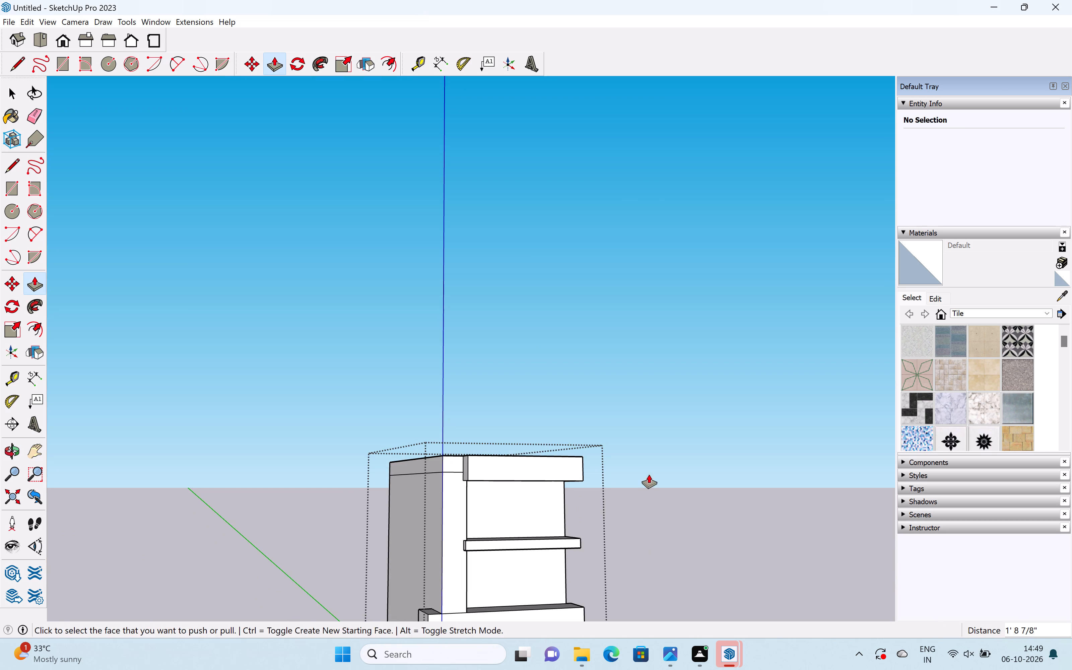
# Push the underside of the top slab's front projection up 10 1/2".
pyautogui.moveTo(641, 474); pyautogui.dragTo(433, 535, button='middle')
pyautogui.moveTo(452, 525); pyautogui.dragTo(494, 456, button='middle')
pyautogui.scroll(4, 494, 456)
pyautogui.moveTo(486, 464); pyautogui.dragTo(504, 432, button='middle')
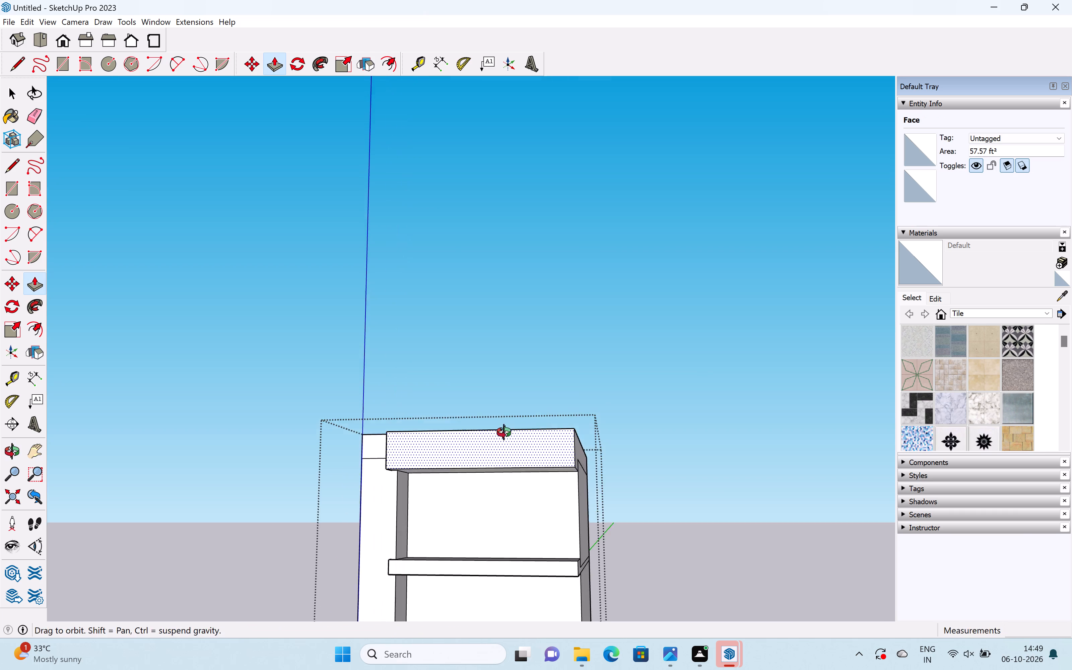
pyautogui.moveTo(504, 432); pyautogui.dragTo(516, 413, button='middle')
pyautogui.scroll(3, 485, 460)
pyautogui.moveTo(487, 441); pyautogui.dragTo(492, 428)
pyautogui.scroll(-7, 500, 443)
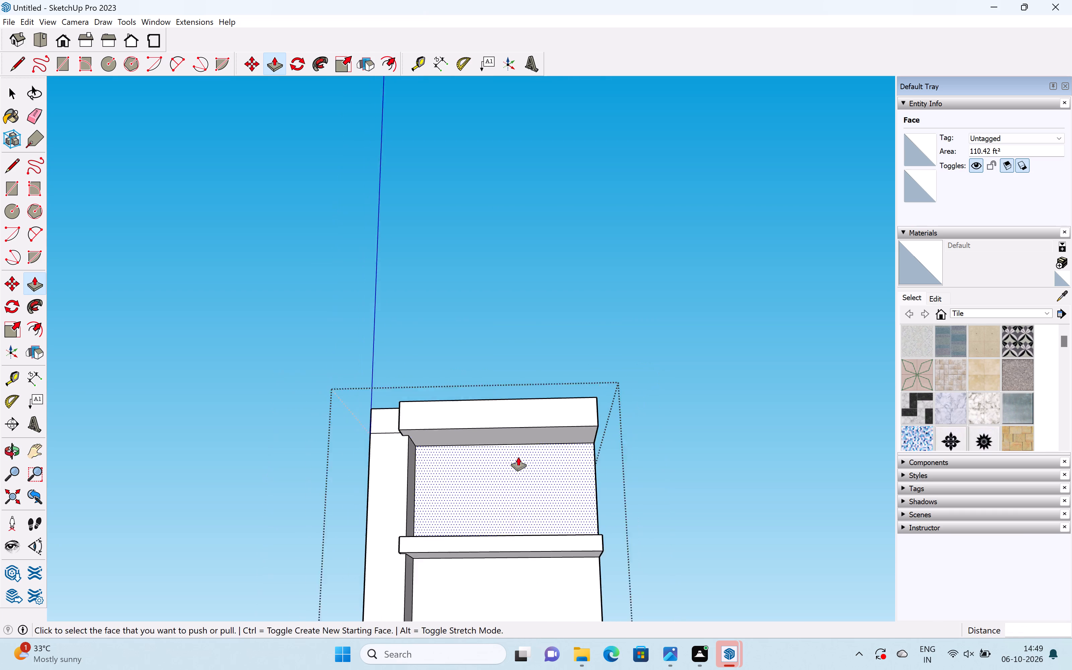
pyautogui.moveTo(569, 463); pyautogui.dragTo(544, 572, button='middle')
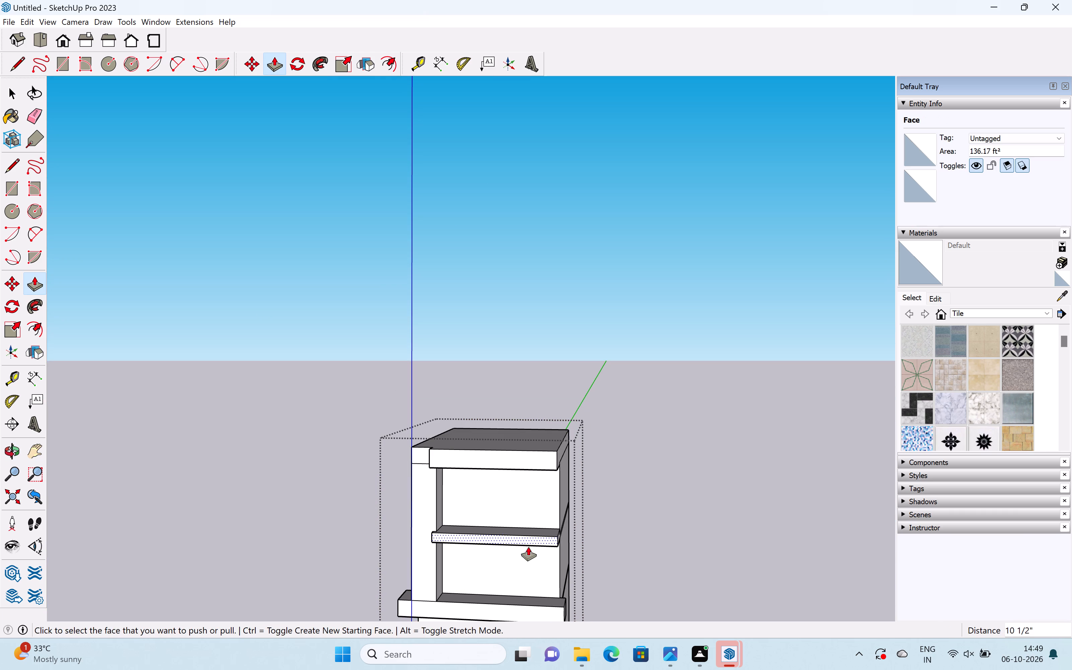
# Extrude the projection's underside down about 7 11/16" from a new starting face, forming a separate strip beneath it.
pyautogui.moveTo(433, 497); pyautogui.dragTo(669, 469, button='middle')
pyautogui.scroll(2, 478, 451)
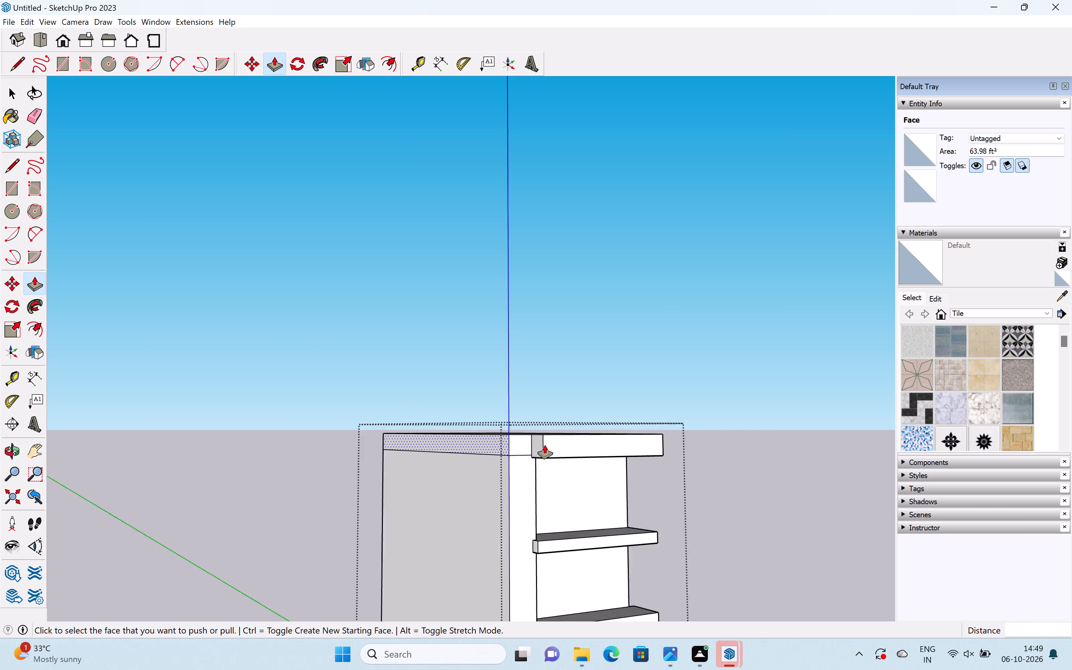
pyautogui.scroll(10, 545, 445)
pyautogui.press('space')
pyautogui.scroll(5, 539, 470)
pyautogui.moveTo(539, 470); pyautogui.dragTo(547, 407, button='middle')
pyautogui.press('p')
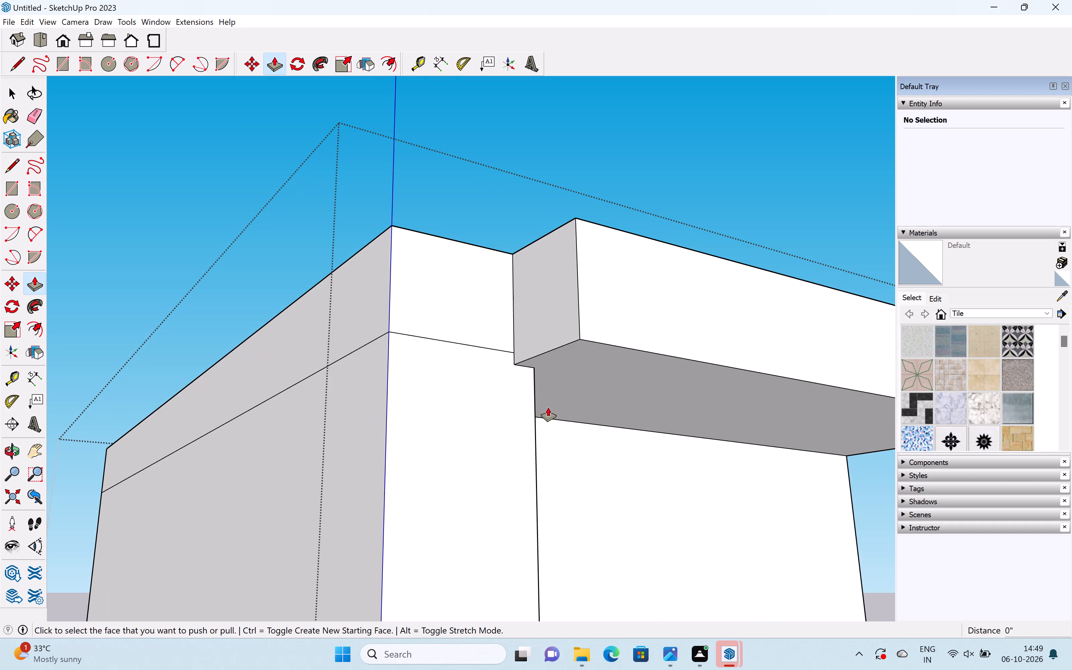
pyautogui.click(563, 389)
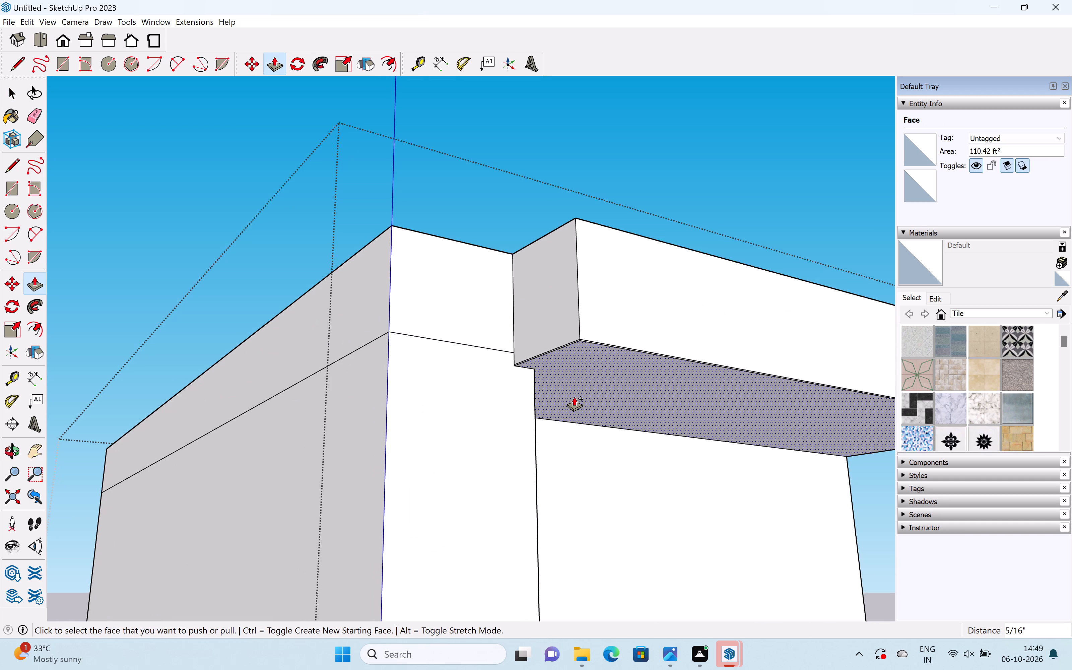
pyautogui.hotkey('ctrl', 'z')
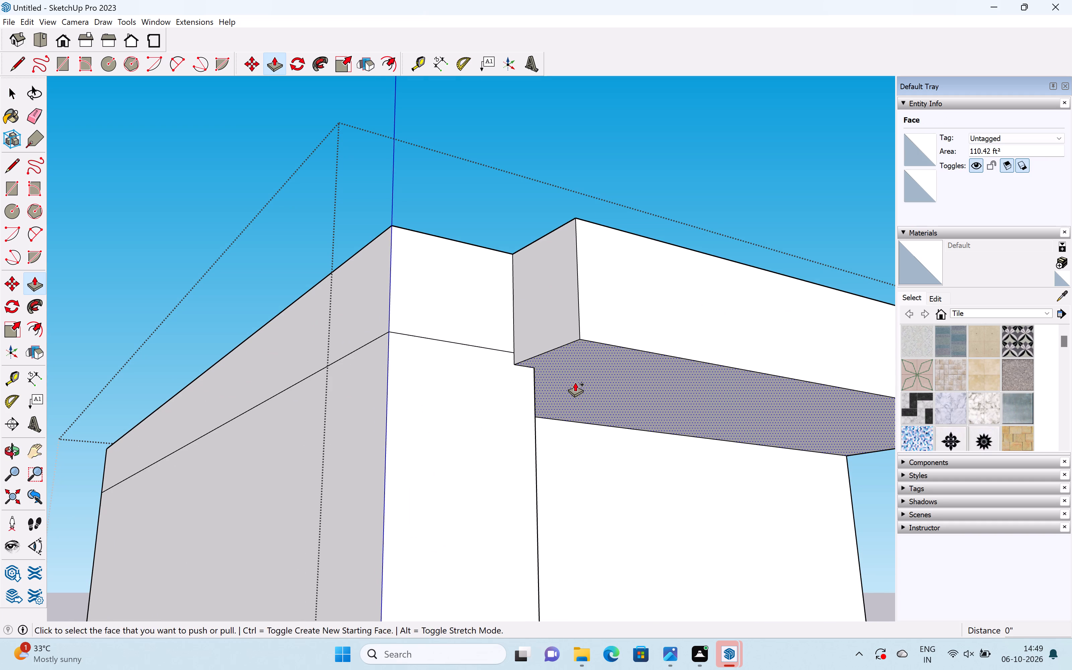
pyautogui.moveTo(575, 383); pyautogui.dragTo(578, 410)
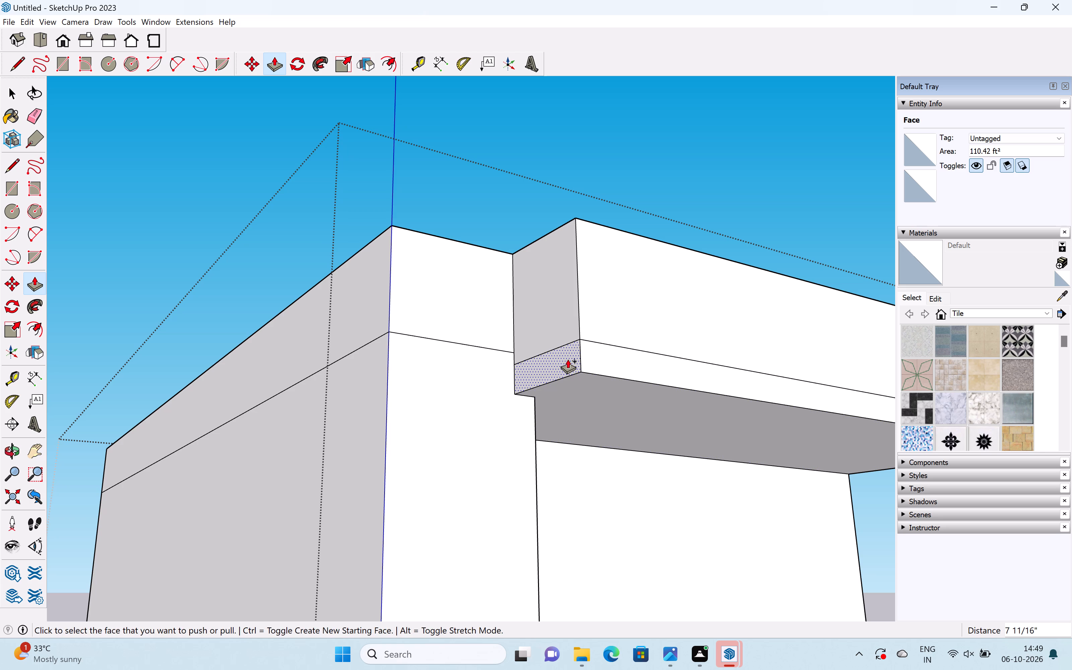
# Extend the lower strip's end face about 2 7/8" sideways across the corner pier.
pyautogui.moveTo(563, 358); pyautogui.dragTo(555, 361)
pyautogui.hotkey('ctrl', 'z')
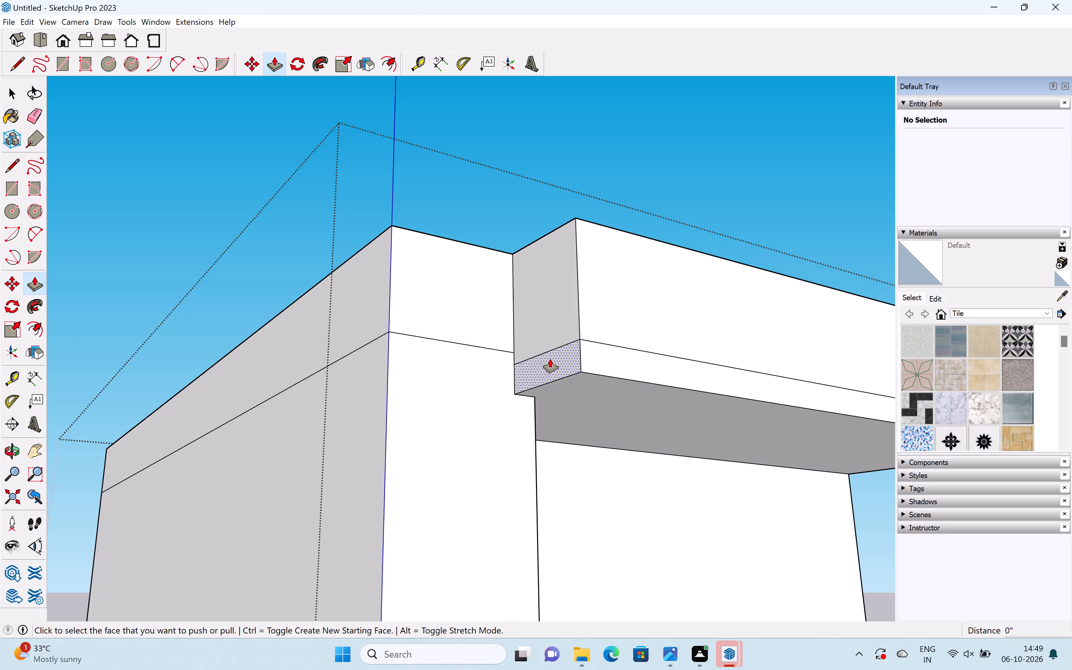
pyautogui.moveTo(550, 359); pyautogui.dragTo(534, 361)
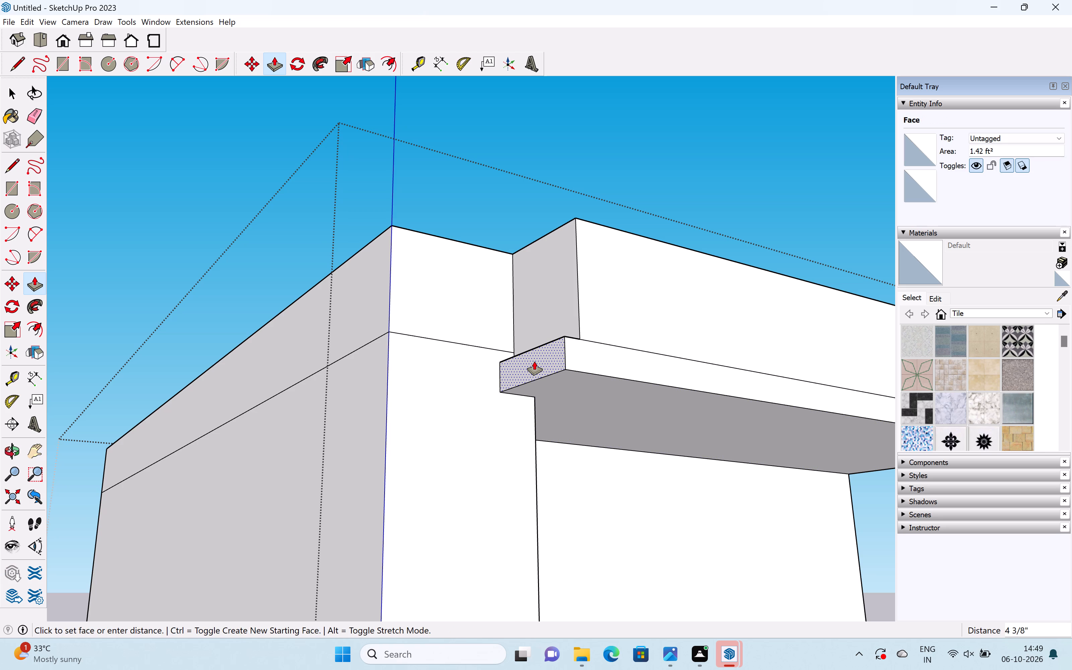
pyautogui.moveTo(534, 361); pyautogui.dragTo(539, 362)
# Offset the outline of the lower strip's front face inward by about 1 1/4".
pyautogui.scroll(-2, 545, 363)
pyautogui.scroll(-1, 643, 350)
pyautogui.moveTo(641, 352); pyautogui.dragTo(629, 366, button='middle')
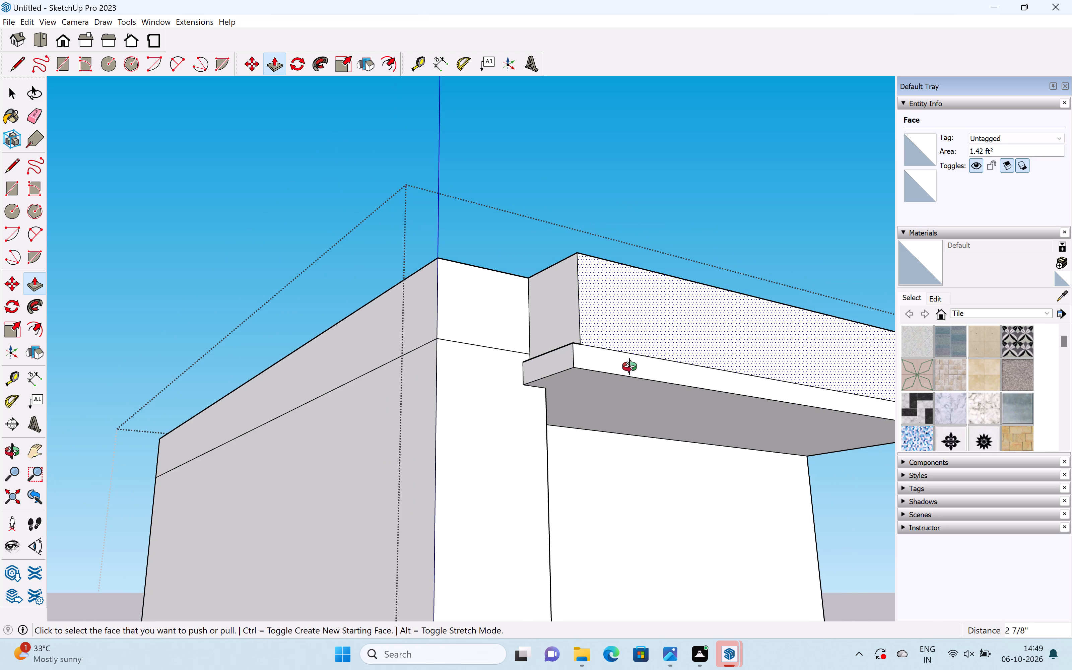
pyautogui.moveTo(629, 366); pyautogui.dragTo(525, 438, button='middle')
pyautogui.press('space')
pyautogui.keyDown('shift'); pyautogui.moveTo(531, 433); pyautogui.dragTo(294, 530, button='middle'); pyautogui.keyUp('shift')
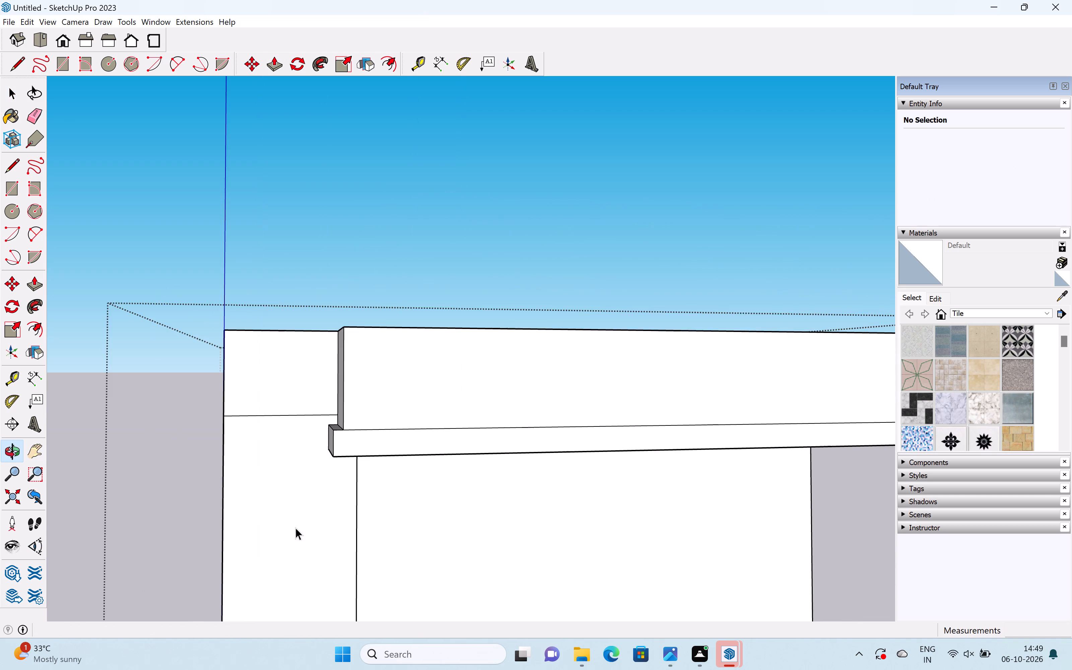
pyautogui.scroll(-4, 460, 471)
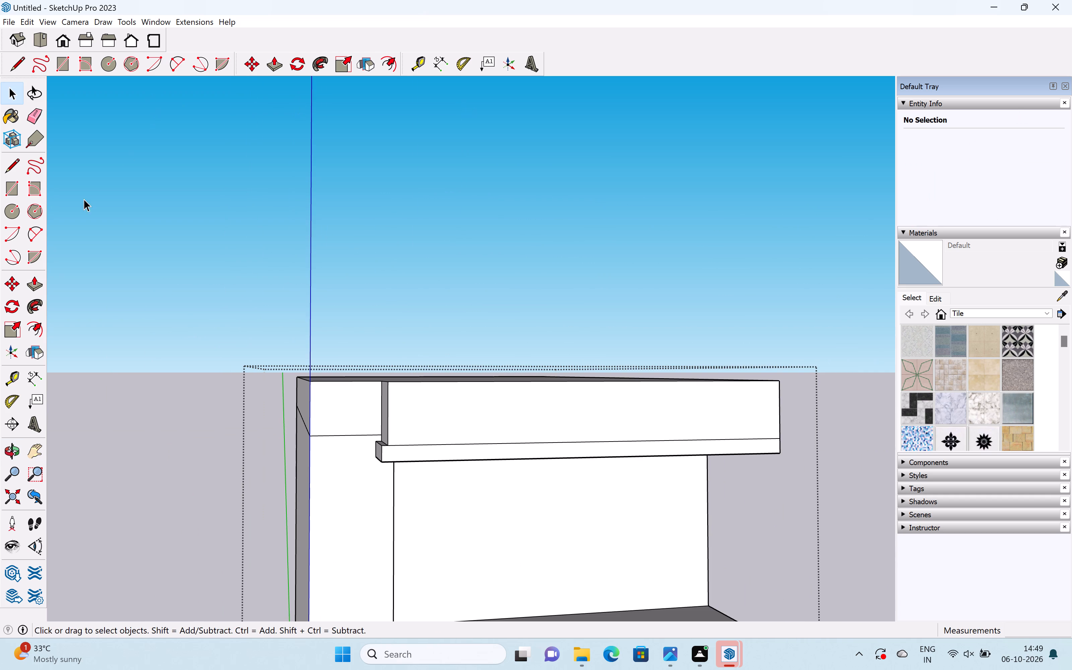
pyautogui.click(390, 60)
pyautogui.scroll(4, 494, 448)
pyautogui.click(497, 446)
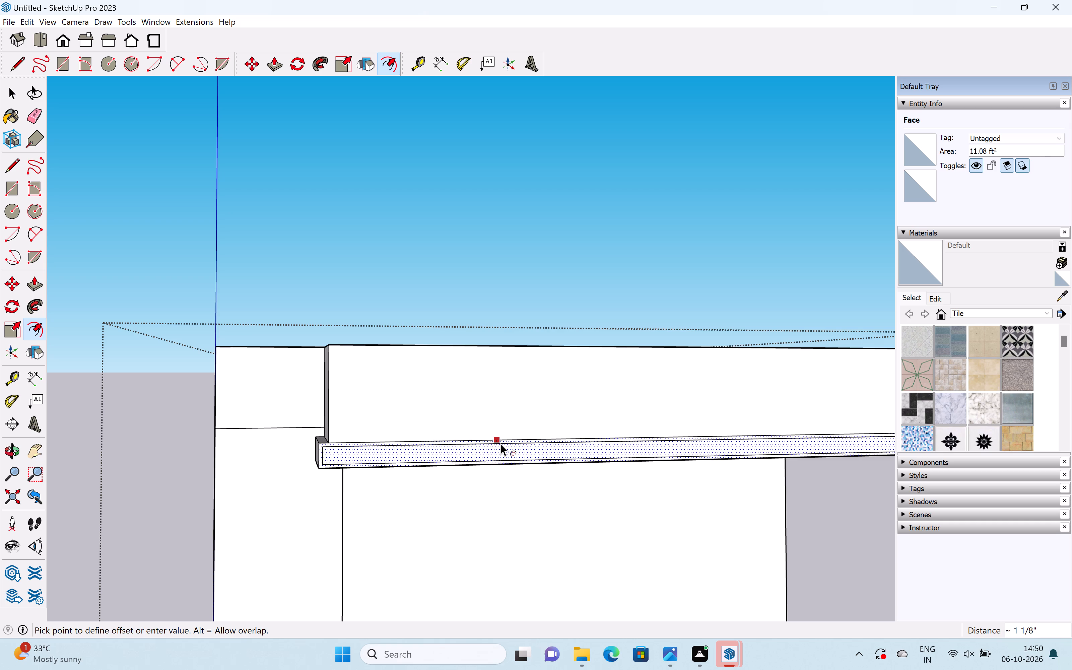
pyautogui.click(508, 444)
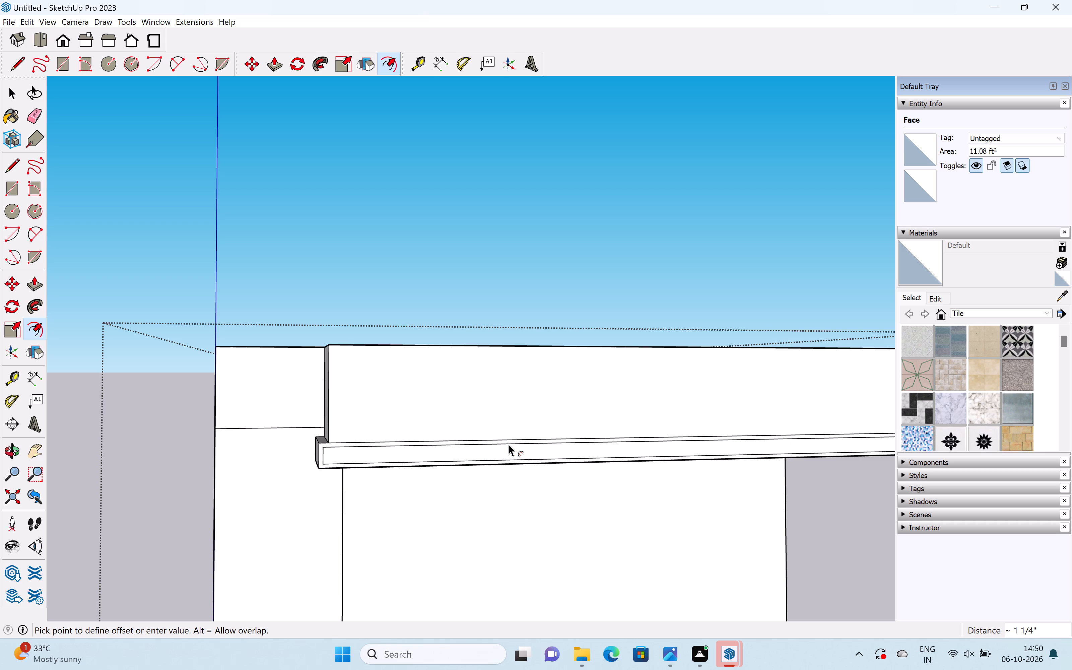
pyautogui.press('space')
# Delete the short vertical edge of the inset outline at the strip's corner-pier end.
pyautogui.scroll(7, 459, 447)
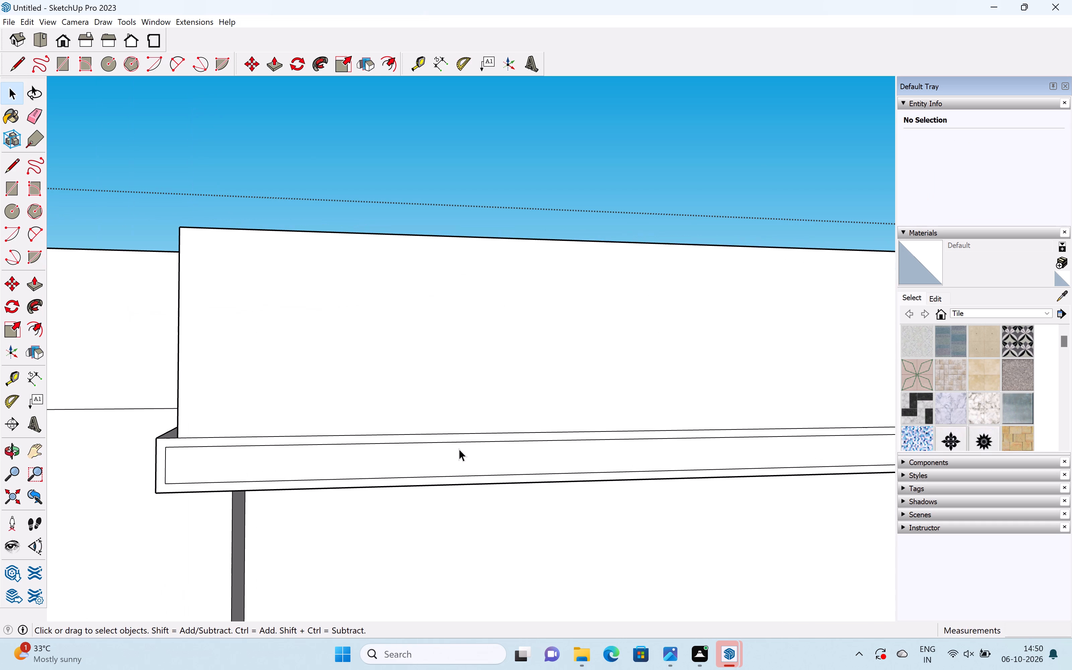
pyautogui.keyDown('shift'); pyautogui.moveTo(459, 448); pyautogui.dragTo(733, 453, button='middle'); pyautogui.keyUp('shift')
pyautogui.scroll(4, 410, 503)
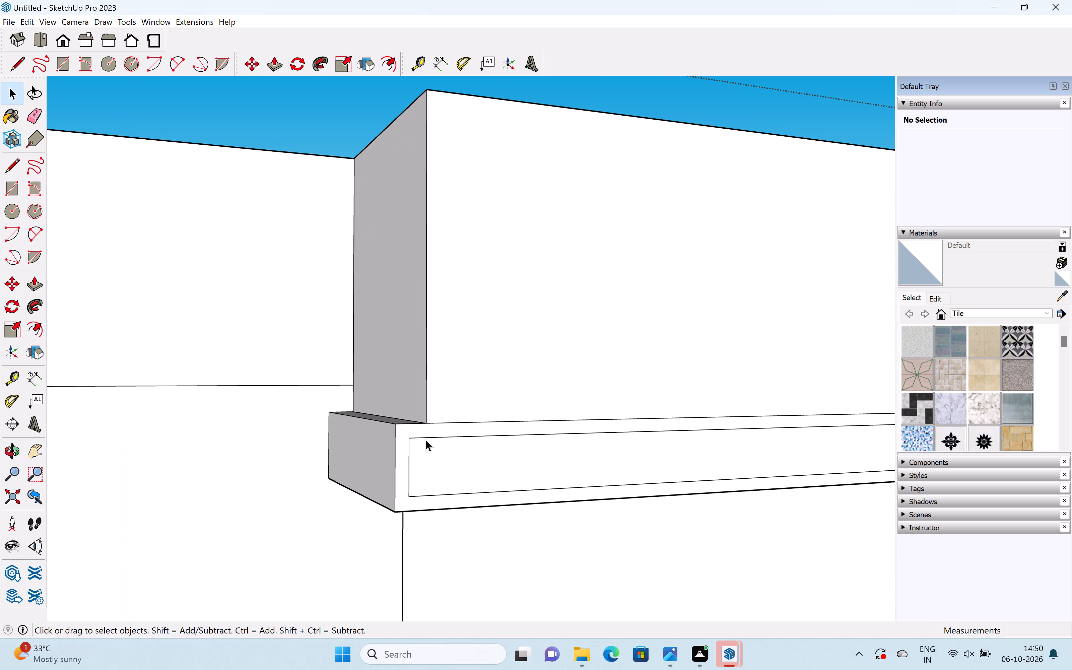
pyautogui.click(409, 461)
pyautogui.press('BackSpace')
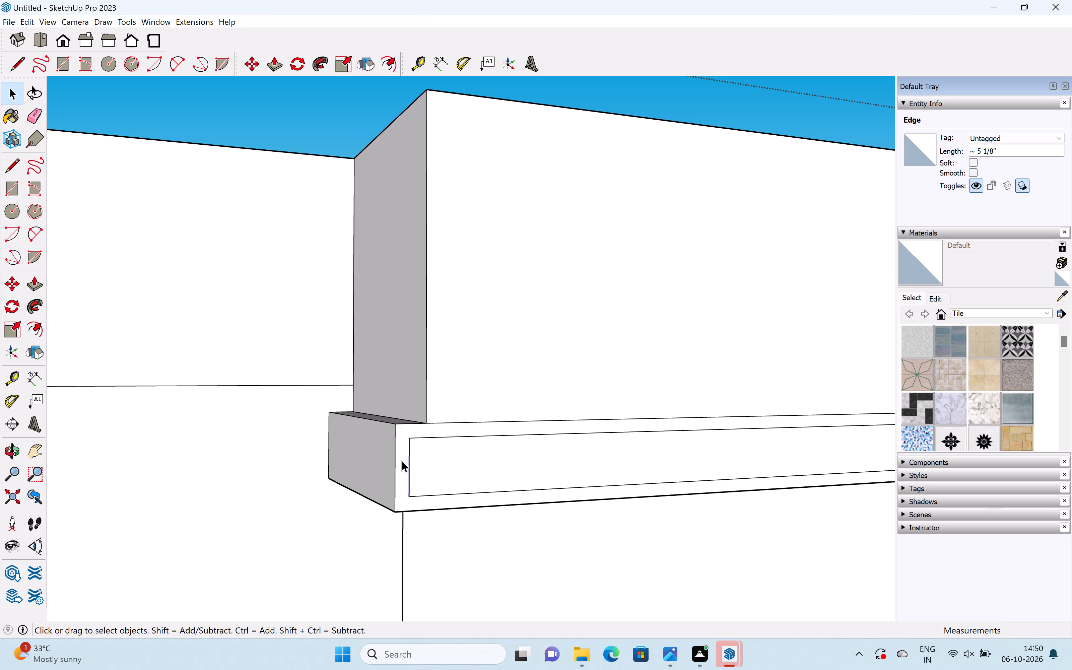
pyautogui.press('BackSpace')
pyautogui.press('Delete')
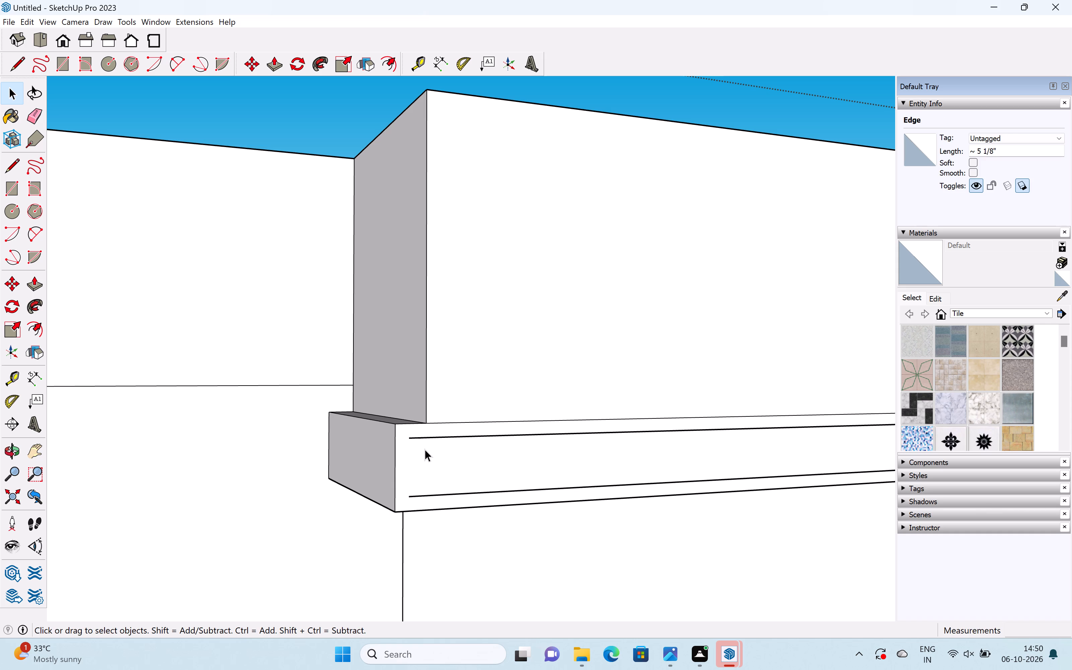
# Stretch the upper inset line's endpoint about 1 1/4" to the strip's vertical edge at the corner-pier end.
pyautogui.scroll(2, 424, 441)
pyautogui.press('m')
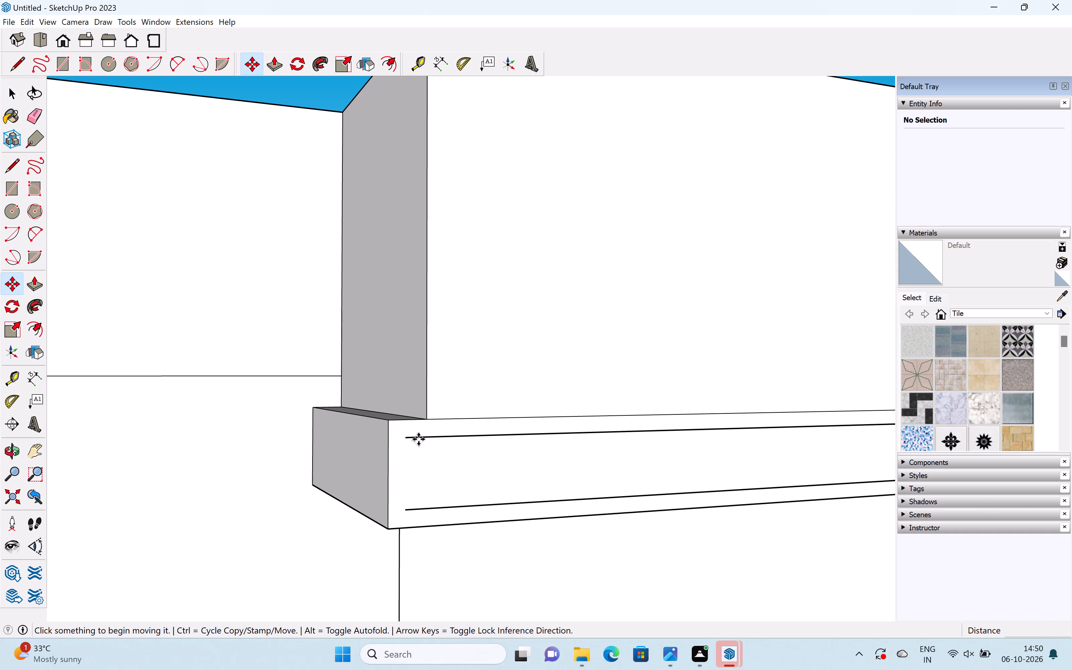
pyautogui.click(406, 439)
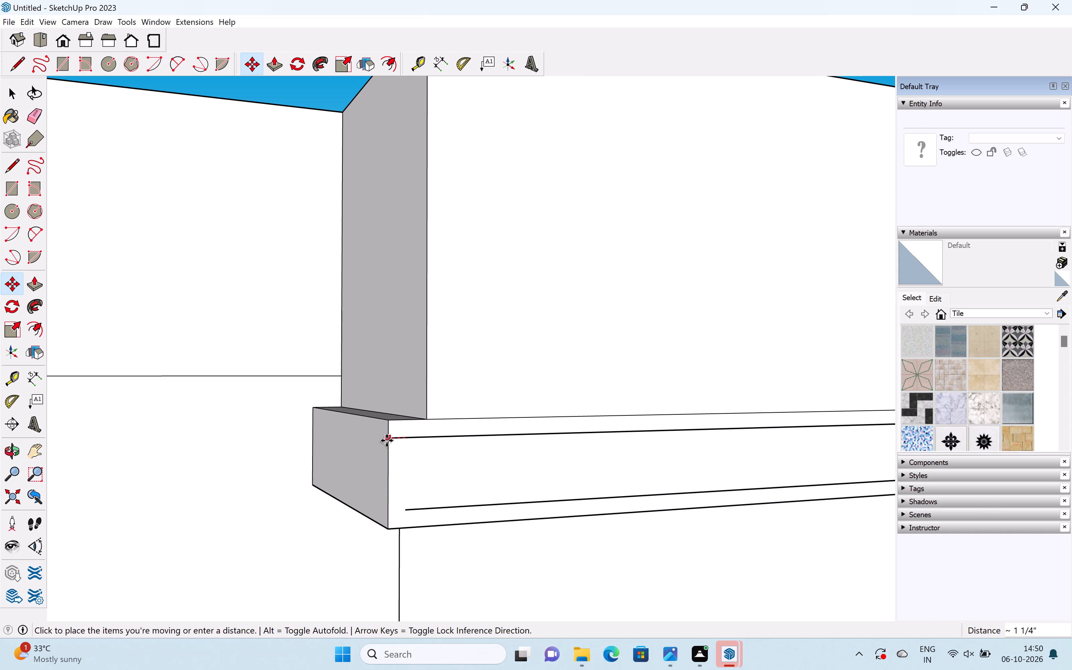
pyautogui.click(387, 441)
pyautogui.scroll(-4, 413, 461)
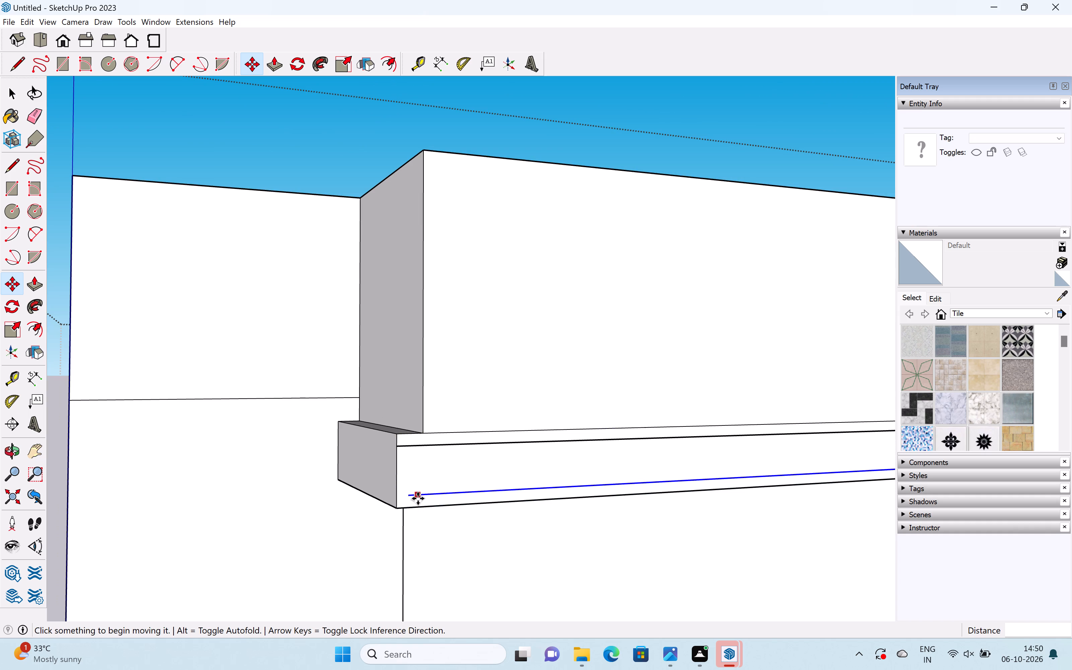
pyautogui.press('space')
# Move the lower inset line sideways so its end meets the strip's vertical edge at the corner-pier end.
pyautogui.scroll(1, 418, 498)
pyautogui.click(416, 492)
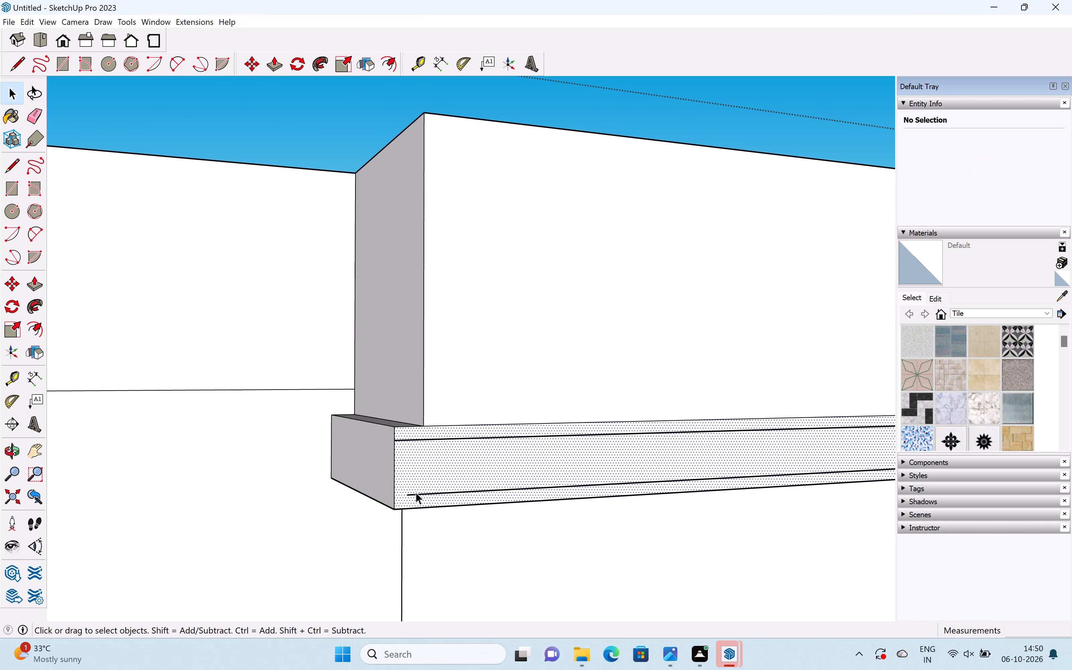
pyautogui.click(417, 494)
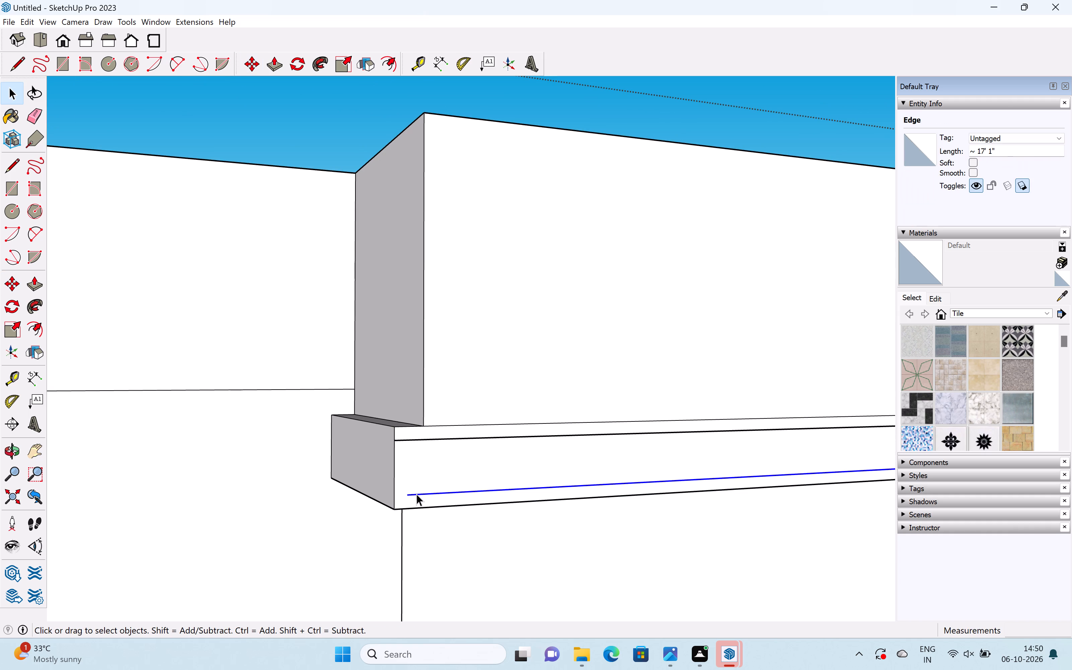
pyautogui.press('space')
pyautogui.scroll(2, 413, 495)
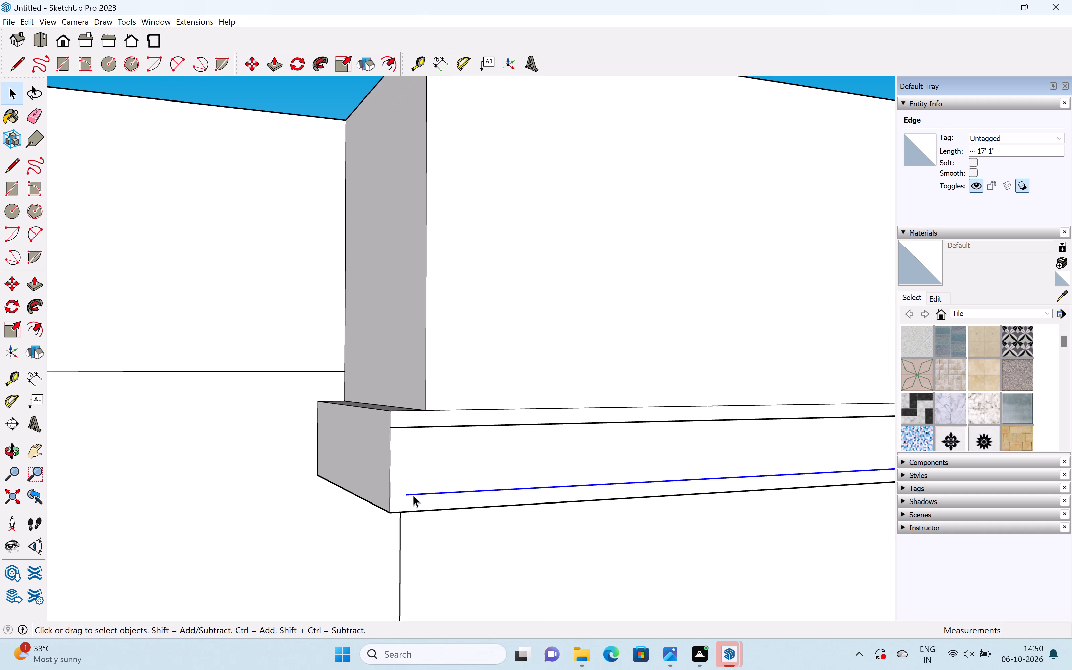
pyautogui.press('m')
pyautogui.press('Return')
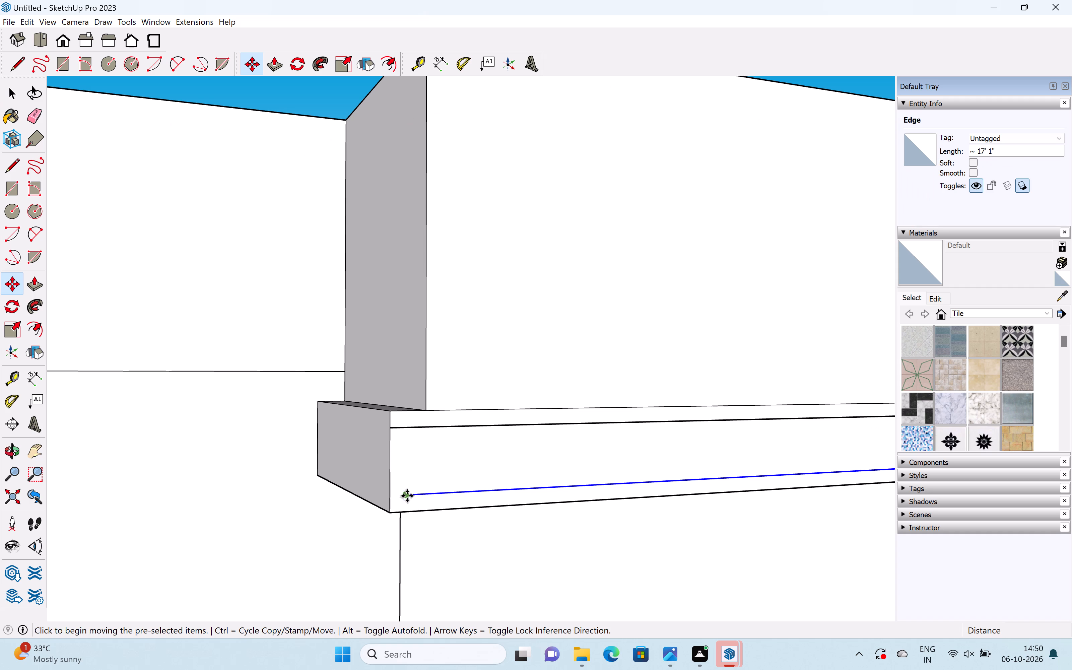
pyautogui.click(406, 496)
pyautogui.click(386, 496)
# Delete the short vertical edge of the inset outline at the strip's far end, opposite the corner pier.
pyautogui.scroll(-13, 400, 494)
pyautogui.scroll(-1, 613, 462)
pyautogui.moveTo(613, 461); pyautogui.dragTo(593, 461, button='middle')
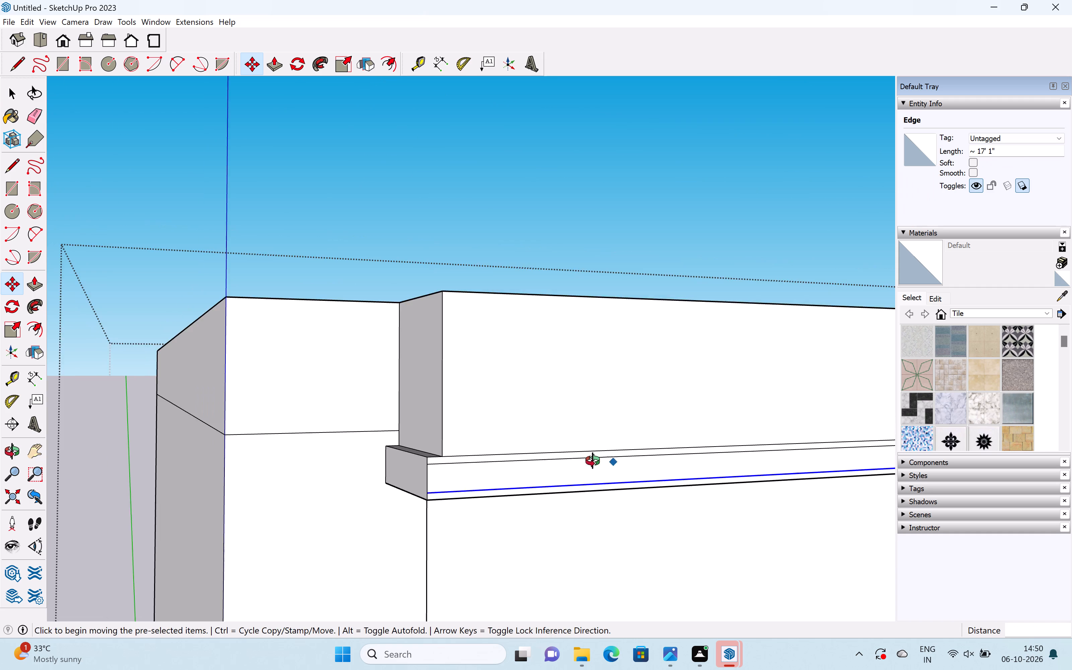
pyautogui.moveTo(593, 461); pyautogui.dragTo(426, 494, button='middle')
pyautogui.scroll(1, 426, 494)
pyautogui.scroll(-9, 425, 494)
pyautogui.scroll(1, 528, 481)
pyautogui.scroll(-3, 529, 482)
pyautogui.keyDown('shift'); pyautogui.moveTo(569, 492); pyautogui.dragTo(569, 491, button='middle'); pyautogui.keyUp('shift')
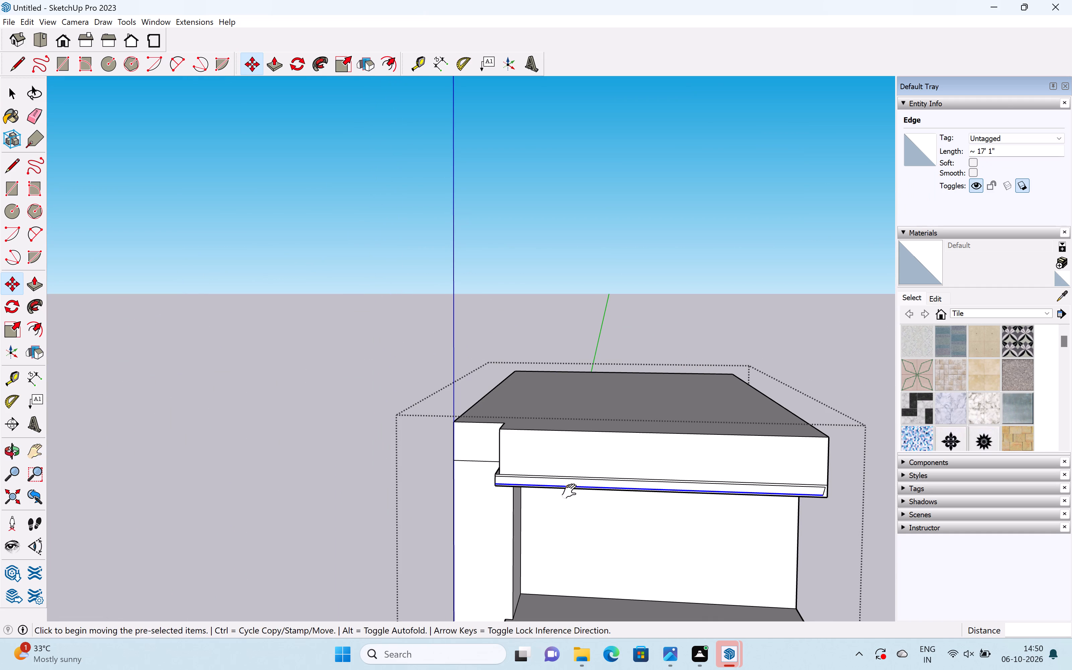
pyautogui.keyDown('shift'); pyautogui.moveTo(569, 491); pyautogui.dragTo(374, 466, button='middle'); pyautogui.keyUp('shift')
pyautogui.scroll(9, 584, 470)
pyautogui.scroll(-1, 600, 454)
pyautogui.scroll(10, 600, 454)
pyautogui.press('space')
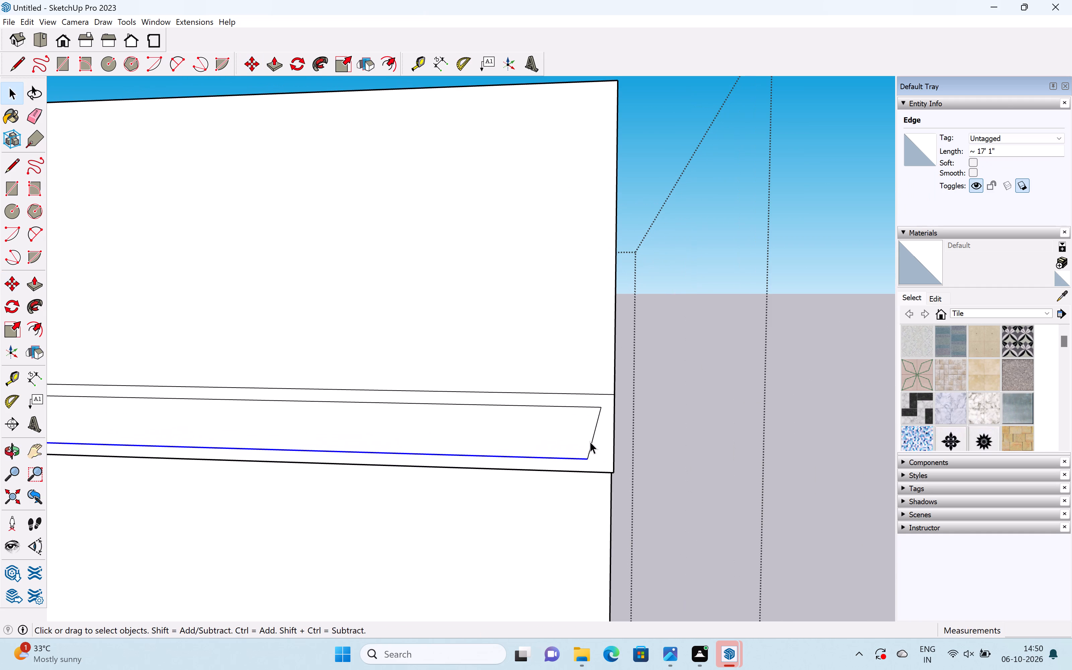
pyautogui.click(591, 441)
pyautogui.press('Delete')
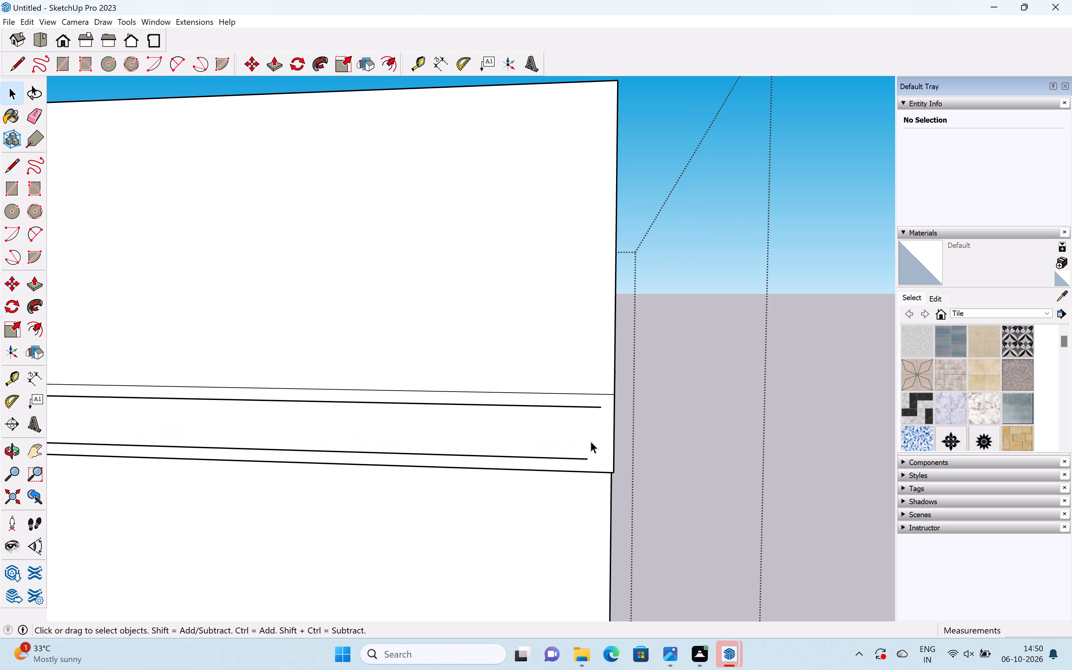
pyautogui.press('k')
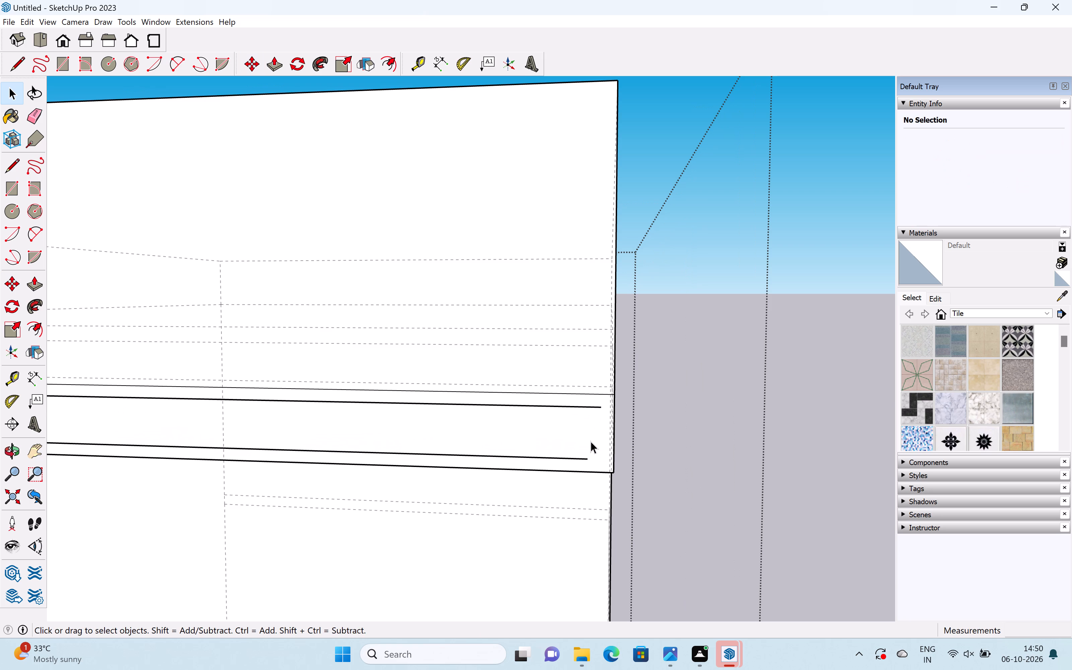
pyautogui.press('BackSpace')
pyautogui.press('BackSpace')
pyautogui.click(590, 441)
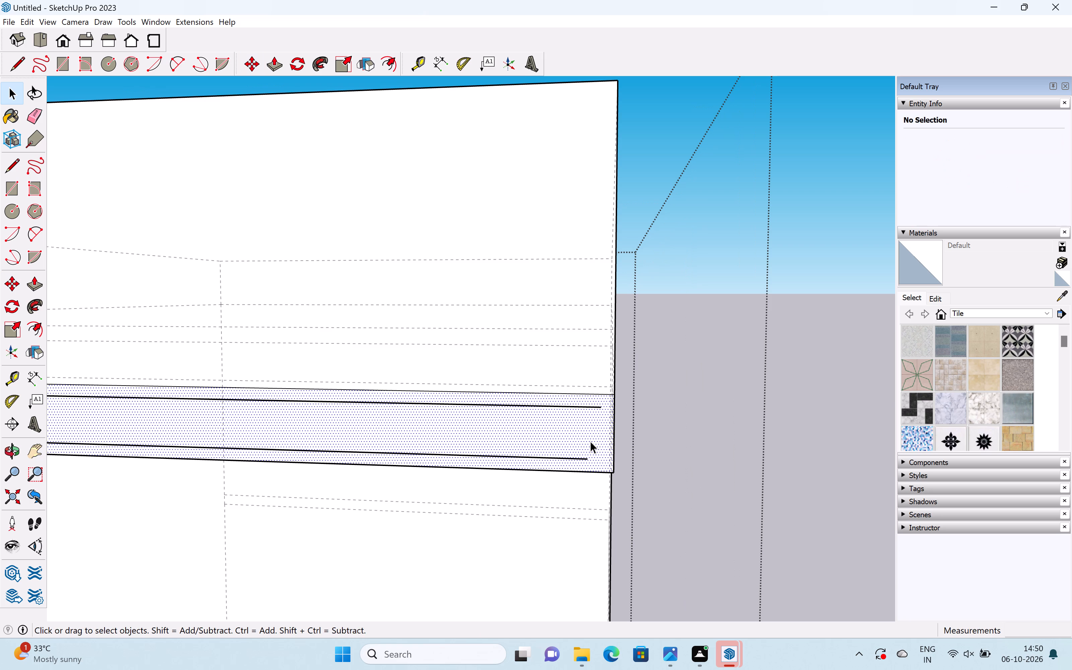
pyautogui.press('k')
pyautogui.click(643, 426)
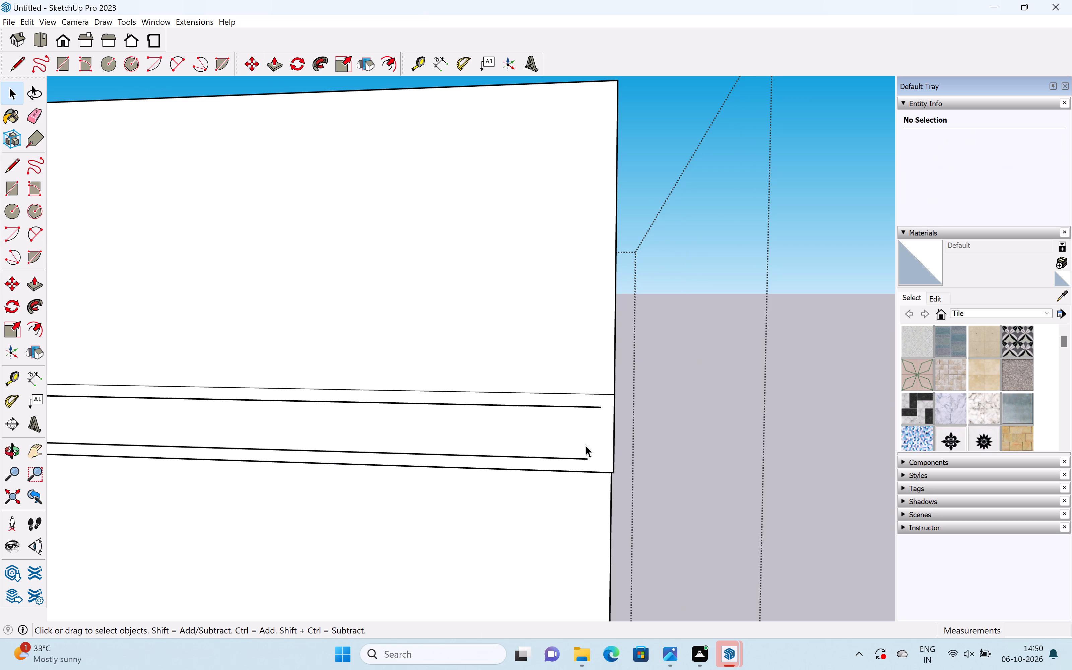
# Stretch the upper inset line's endpoint about 1 1/4" to the strip's vertical edge at the end opposite the corner pier.
pyautogui.press('m')
pyautogui.click(600, 408)
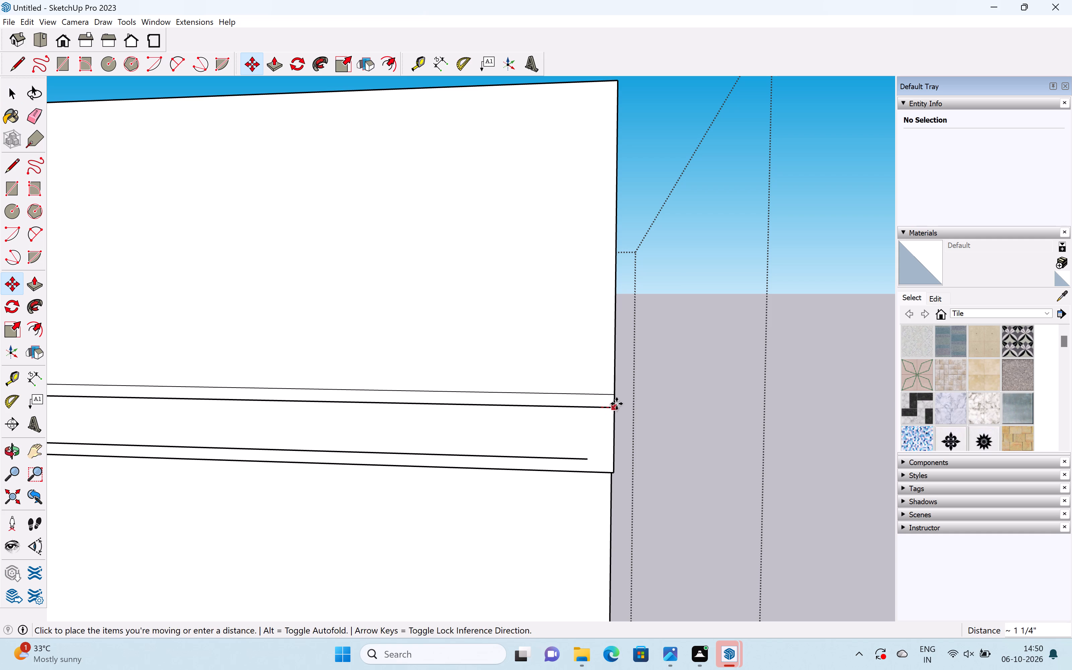
pyautogui.click(619, 404)
pyautogui.press('space')
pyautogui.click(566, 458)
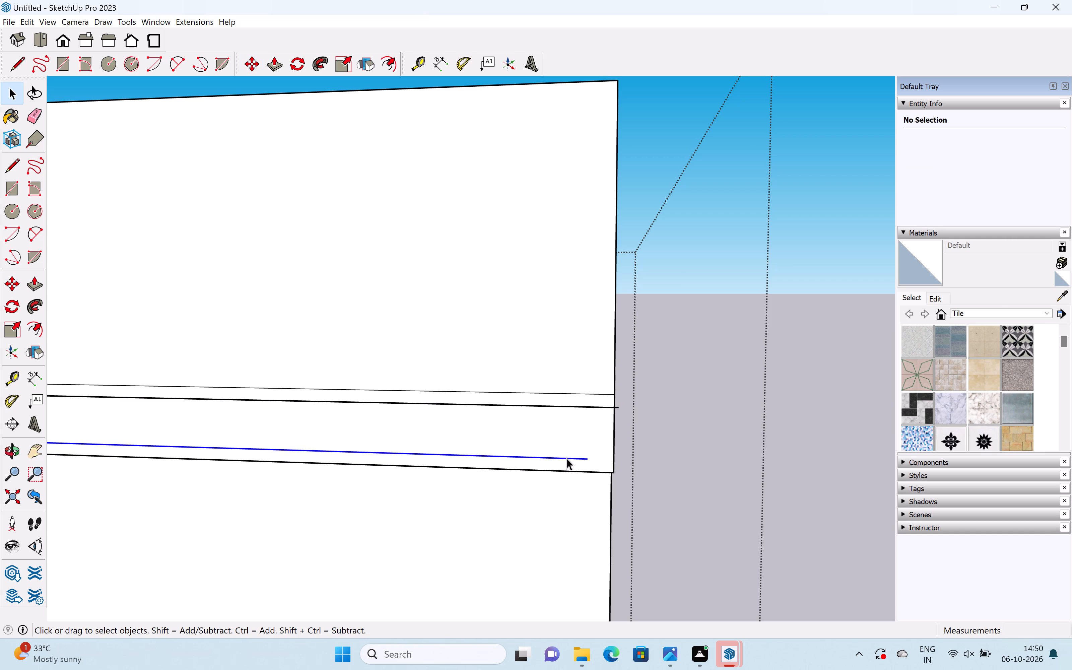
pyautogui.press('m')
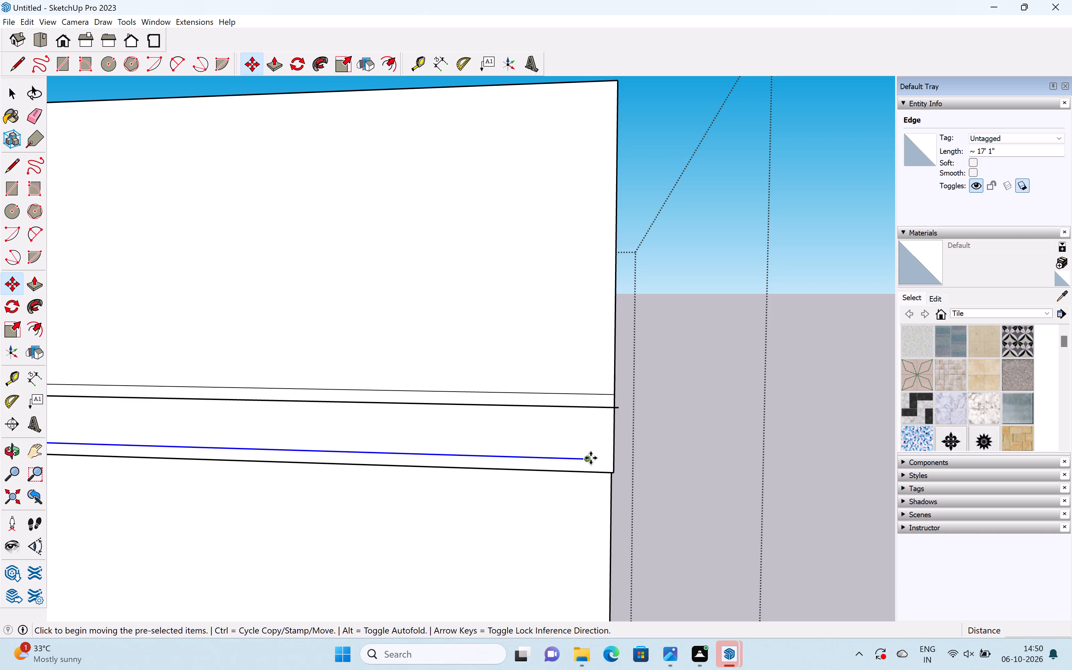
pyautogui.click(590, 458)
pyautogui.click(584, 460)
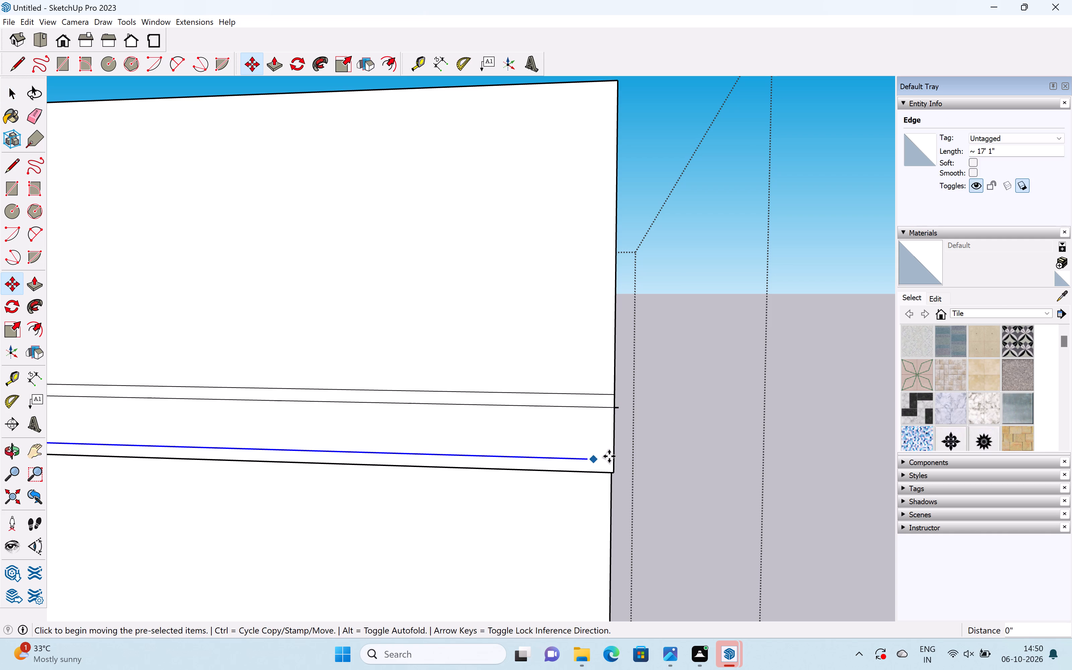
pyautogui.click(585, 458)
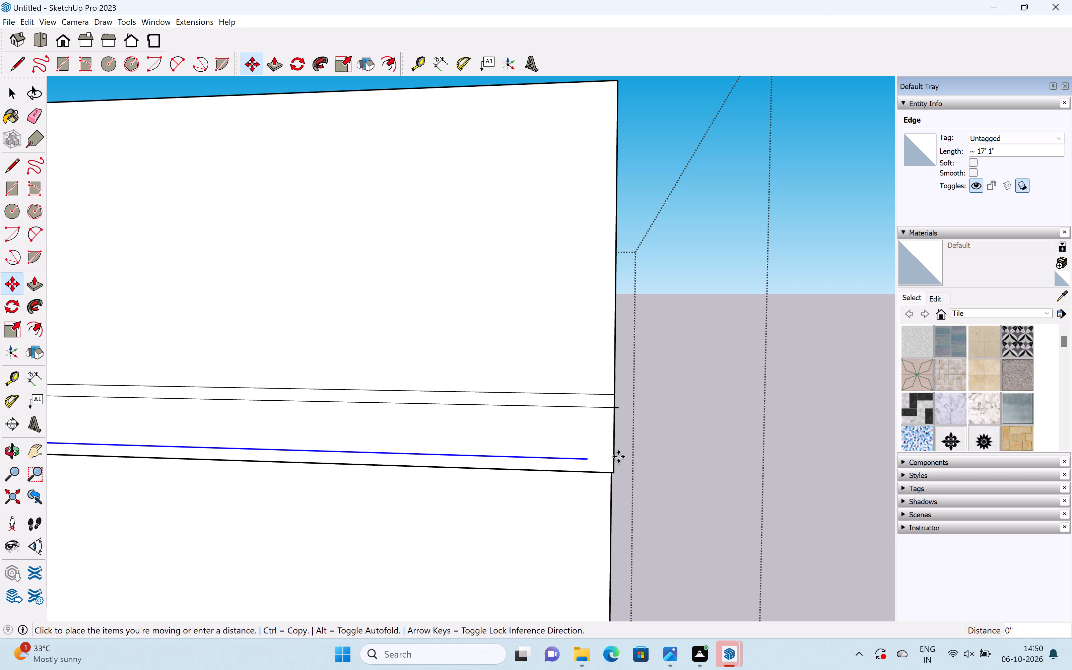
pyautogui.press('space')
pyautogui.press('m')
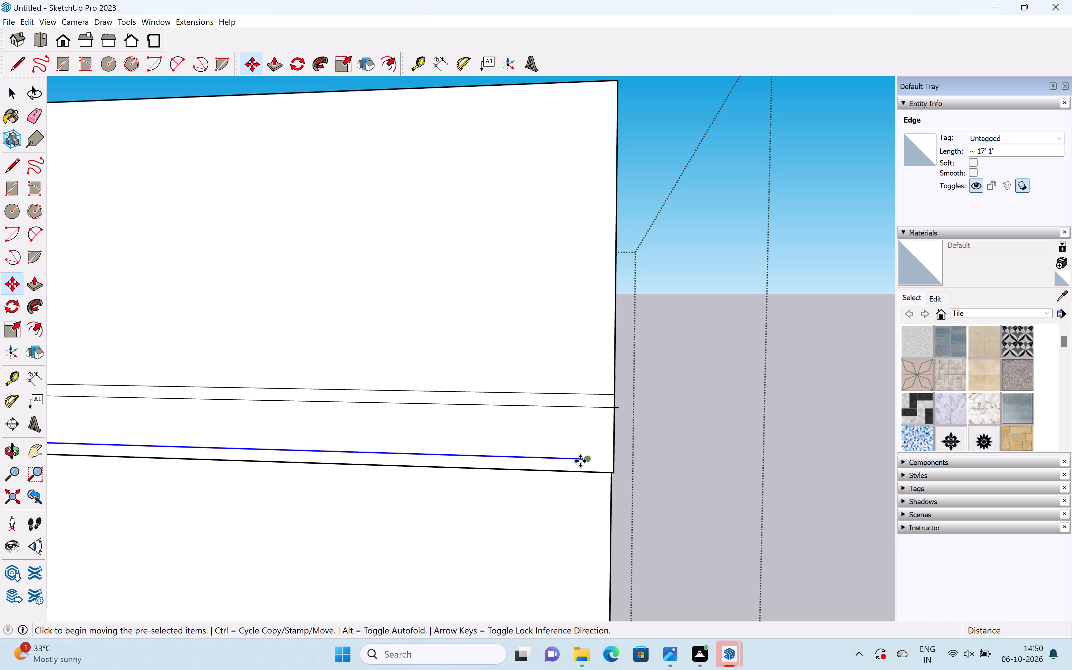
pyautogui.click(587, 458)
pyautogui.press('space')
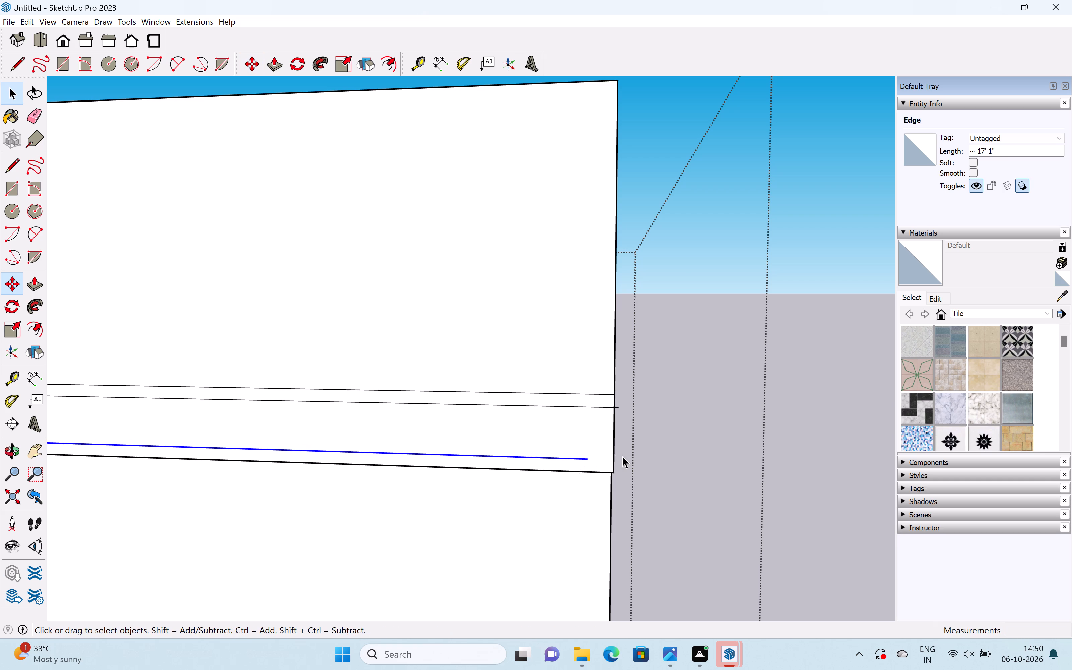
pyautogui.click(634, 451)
# Stretch the lower inset line's endpoint slightly past the strip's vertical edge at the end opposite the corner pier.
pyautogui.press('m')
pyautogui.click(586, 459)
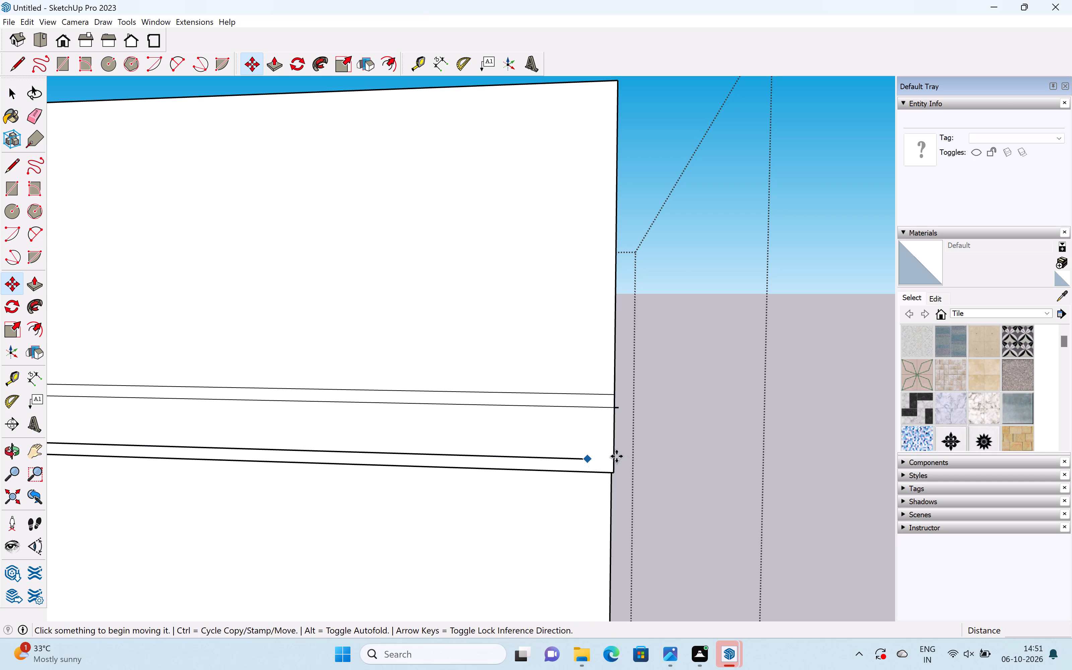
pyautogui.click(623, 455)
pyautogui.press('space')
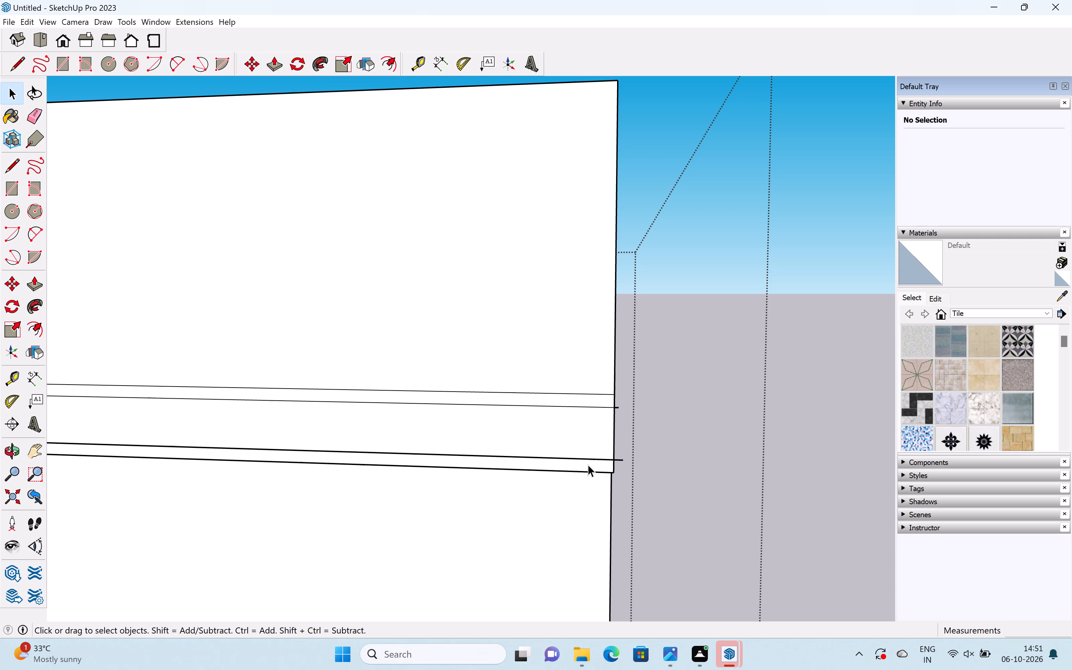
# Erase the short overhang of the upper inset line beyond the strip's far vertical edge.
pyautogui.press('e')
pyautogui.scroll(5, 625, 424)
pyautogui.scroll(-2, 616, 409)
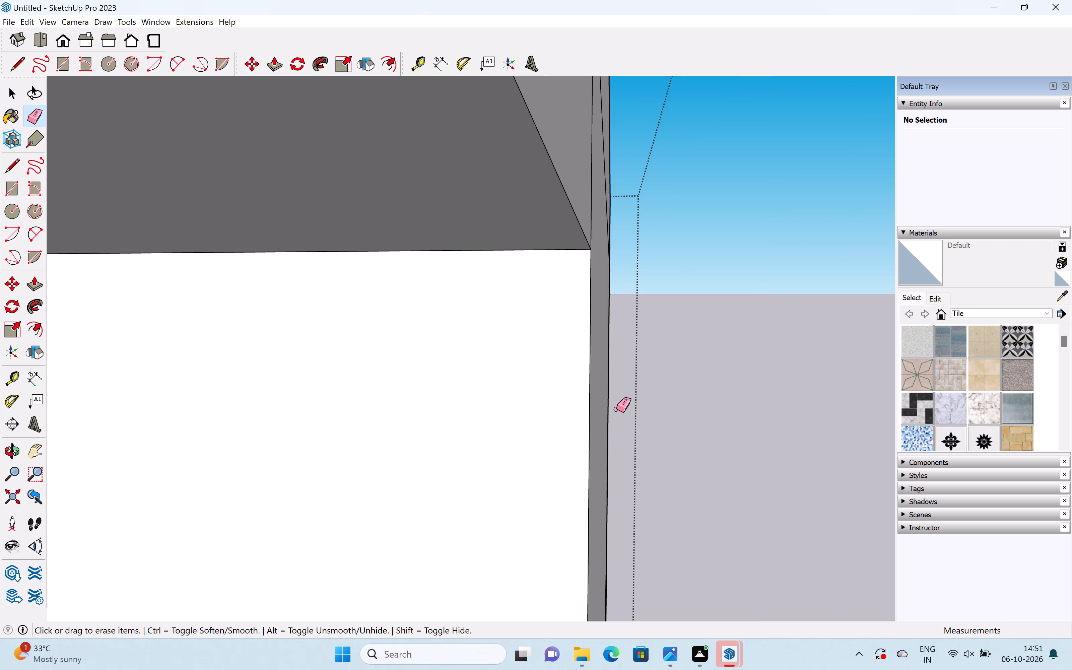
pyautogui.scroll(-3, 616, 409)
pyautogui.click(616, 388)
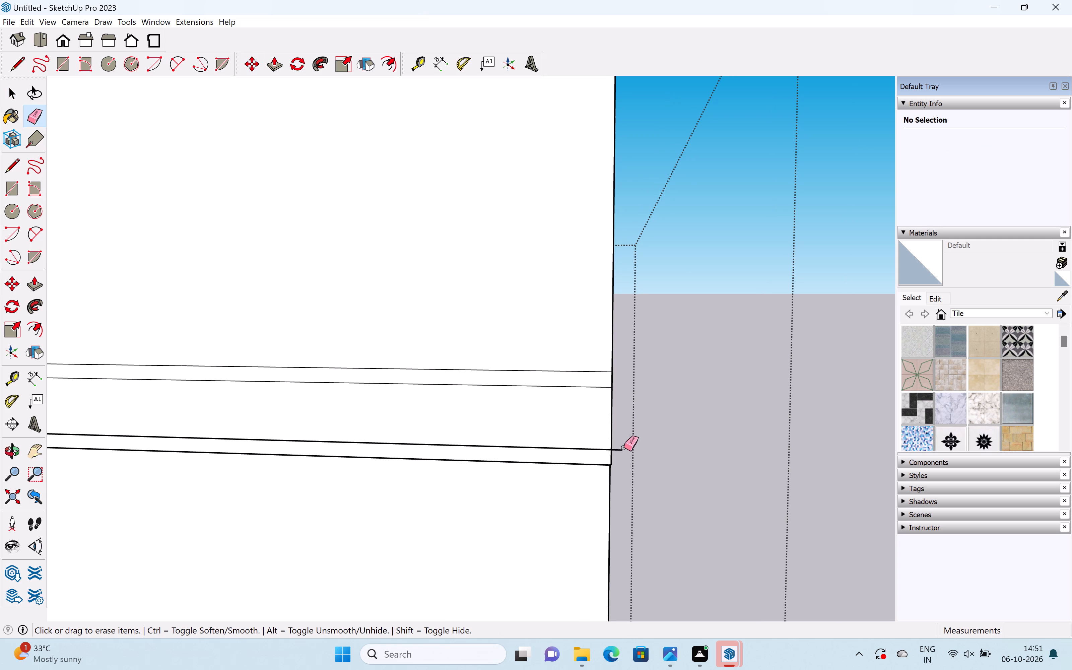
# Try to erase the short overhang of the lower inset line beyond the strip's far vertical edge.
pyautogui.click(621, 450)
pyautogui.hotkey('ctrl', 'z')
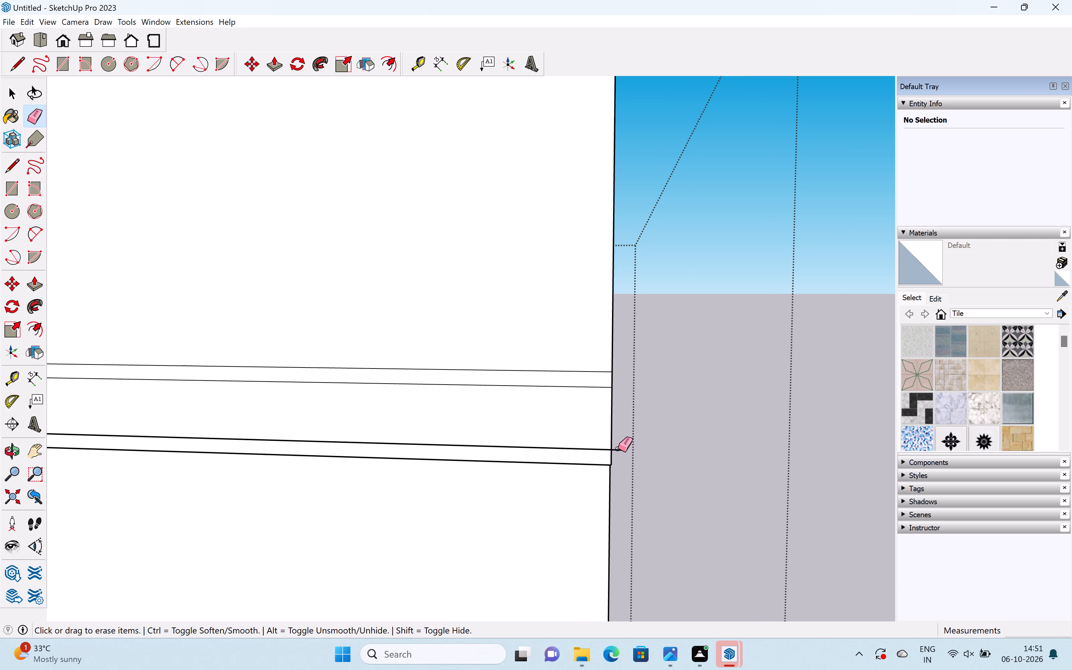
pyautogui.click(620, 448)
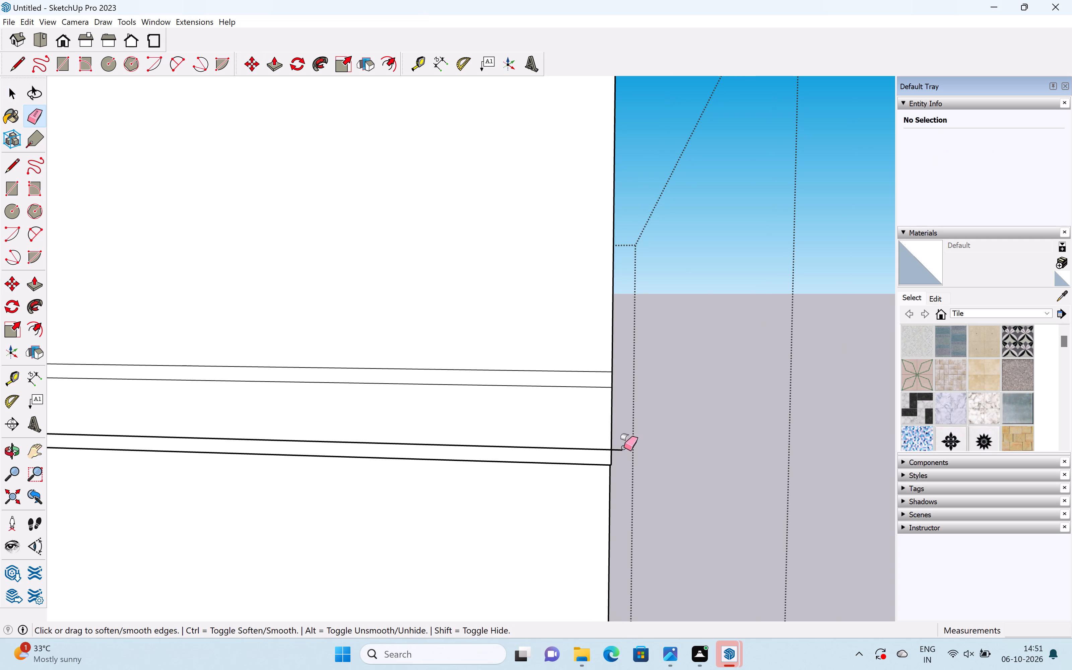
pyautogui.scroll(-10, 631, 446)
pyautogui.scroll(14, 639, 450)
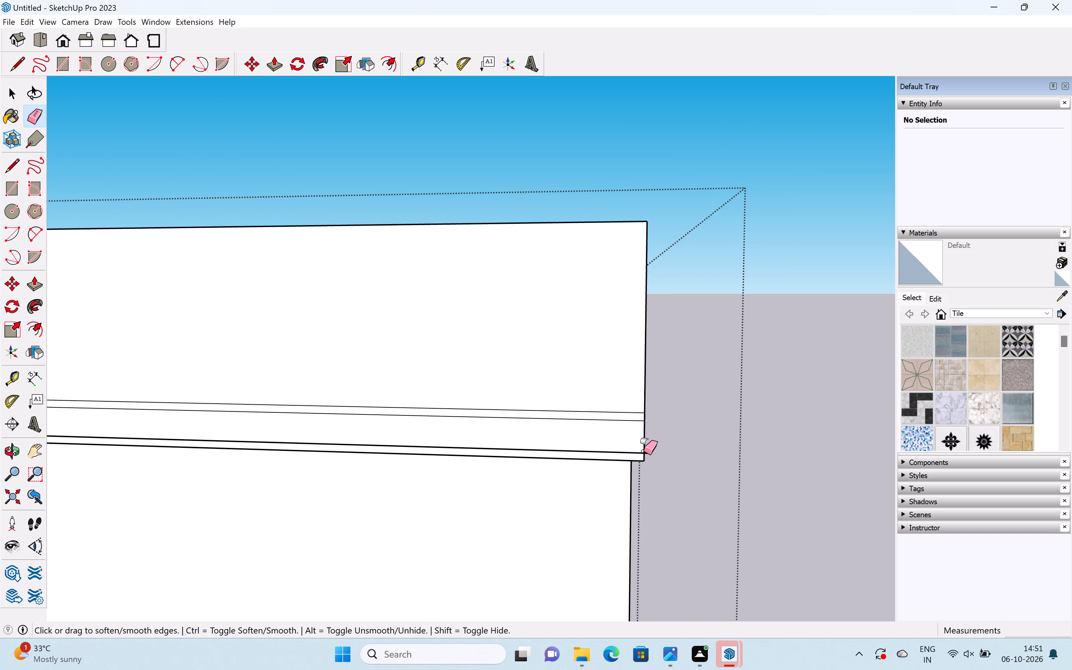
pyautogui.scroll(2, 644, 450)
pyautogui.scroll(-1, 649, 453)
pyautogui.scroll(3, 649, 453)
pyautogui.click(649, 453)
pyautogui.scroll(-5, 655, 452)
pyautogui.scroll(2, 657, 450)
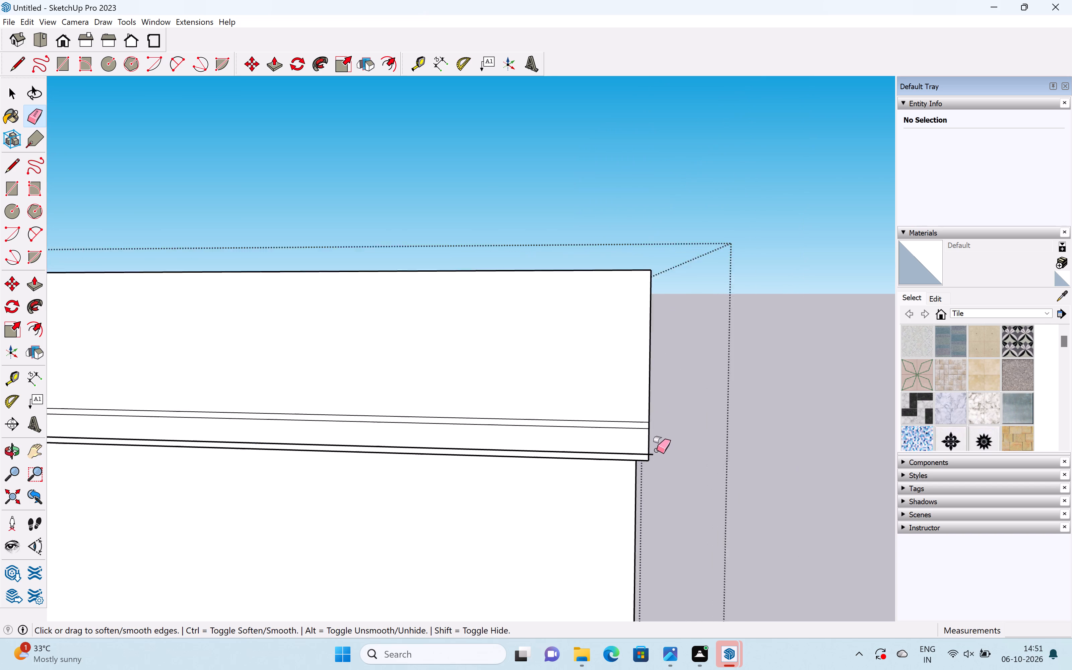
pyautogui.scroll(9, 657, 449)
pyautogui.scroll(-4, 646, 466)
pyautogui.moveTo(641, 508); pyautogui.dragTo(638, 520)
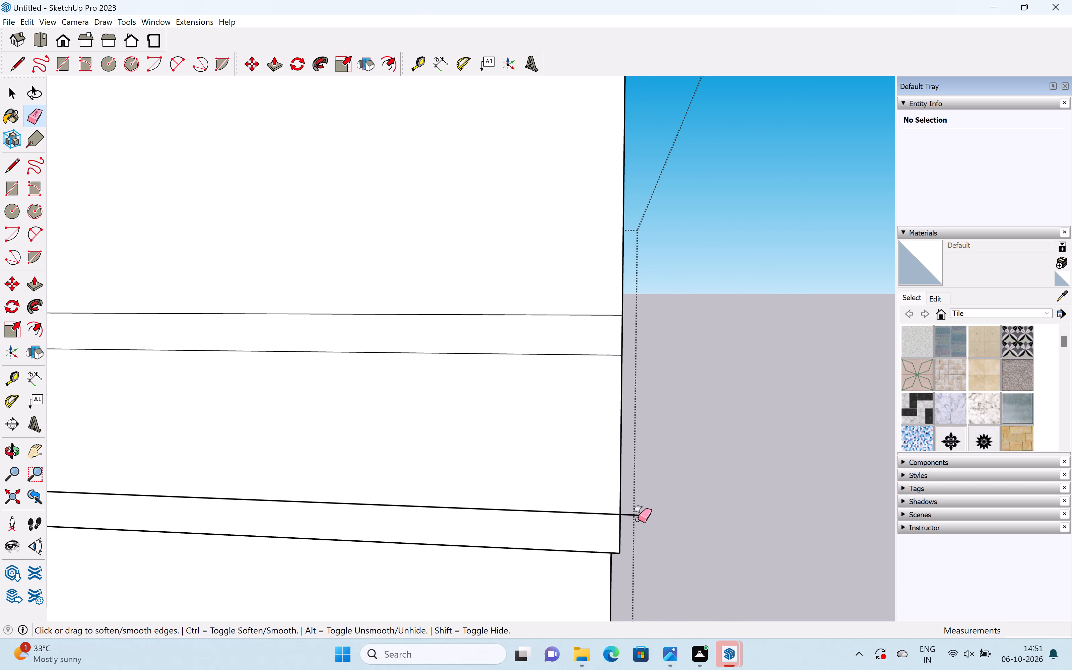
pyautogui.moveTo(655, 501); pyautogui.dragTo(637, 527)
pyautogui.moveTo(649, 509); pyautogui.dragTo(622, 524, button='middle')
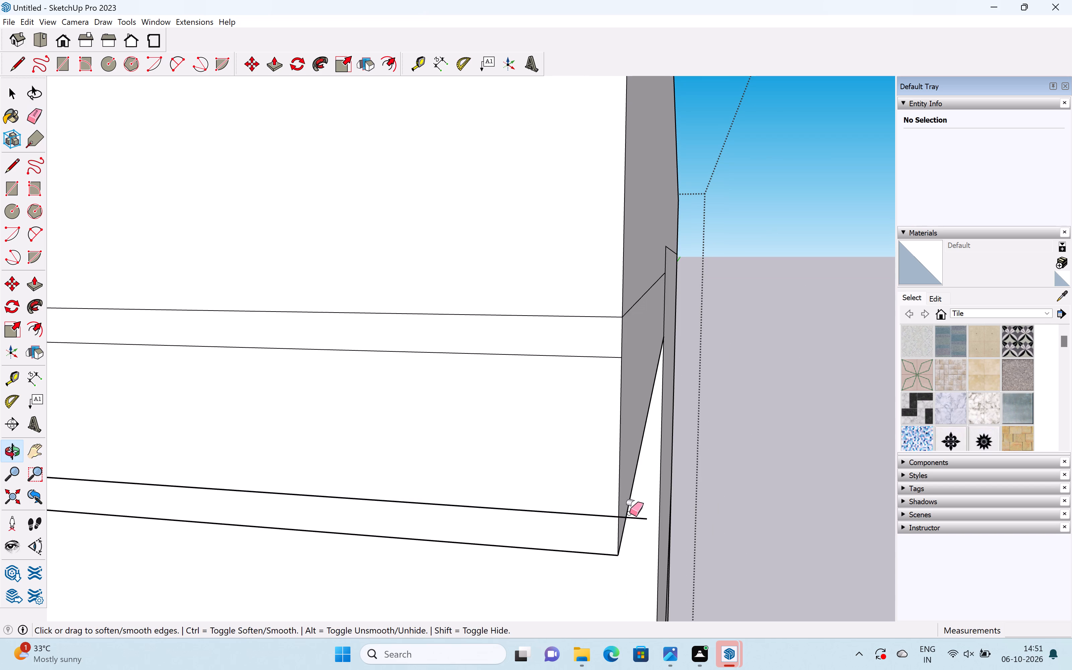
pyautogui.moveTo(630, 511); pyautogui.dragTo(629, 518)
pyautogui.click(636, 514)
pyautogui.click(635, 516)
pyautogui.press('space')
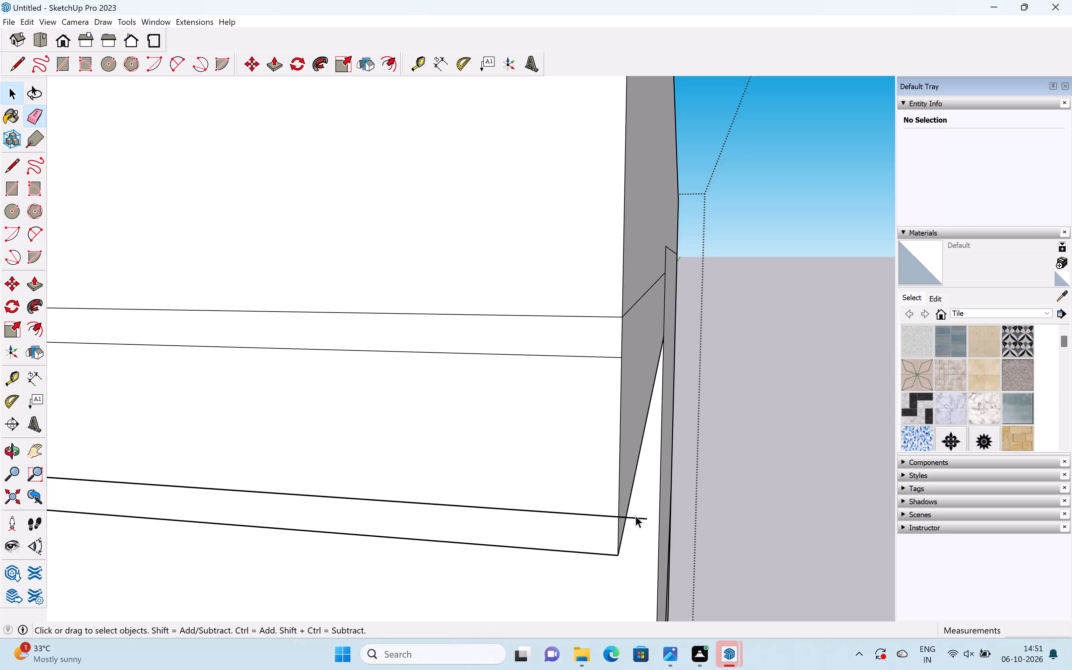
# Continue both inset lines across the strip's end face beside the corner pier with two lines, each 2' 2 11/16" long.
pyautogui.scroll(-15, 635, 513)
pyautogui.keyDown('shift'); pyautogui.moveTo(647, 498); pyautogui.dragTo(823, 454, button='middle'); pyautogui.keyUp('shift')
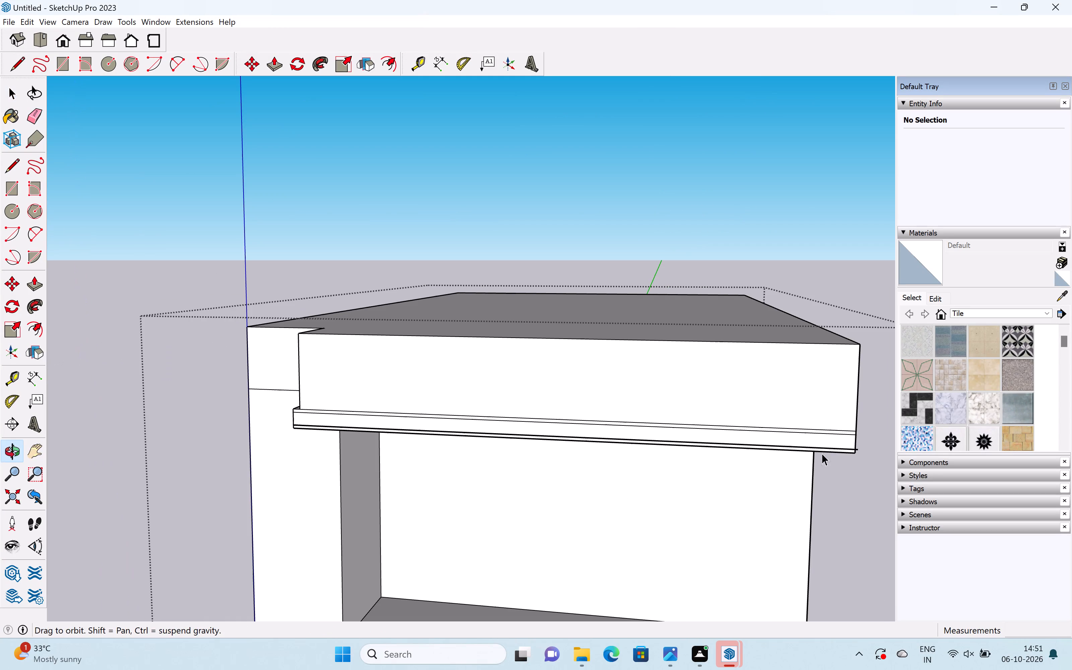
pyautogui.scroll(-4, 591, 445)
pyautogui.moveTo(449, 440); pyautogui.dragTo(618, 469, button='middle')
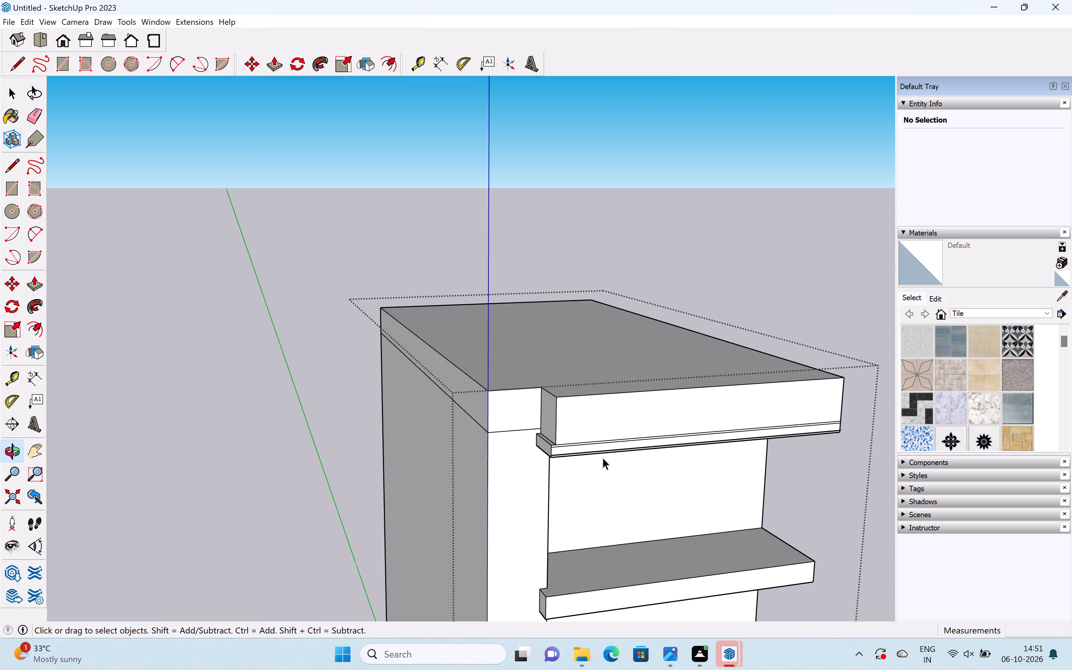
pyautogui.scroll(4, 603, 455)
pyautogui.scroll(1, 474, 432)
pyautogui.moveTo(487, 433); pyautogui.dragTo(573, 442, button='middle')
pyautogui.scroll(10, 489, 447)
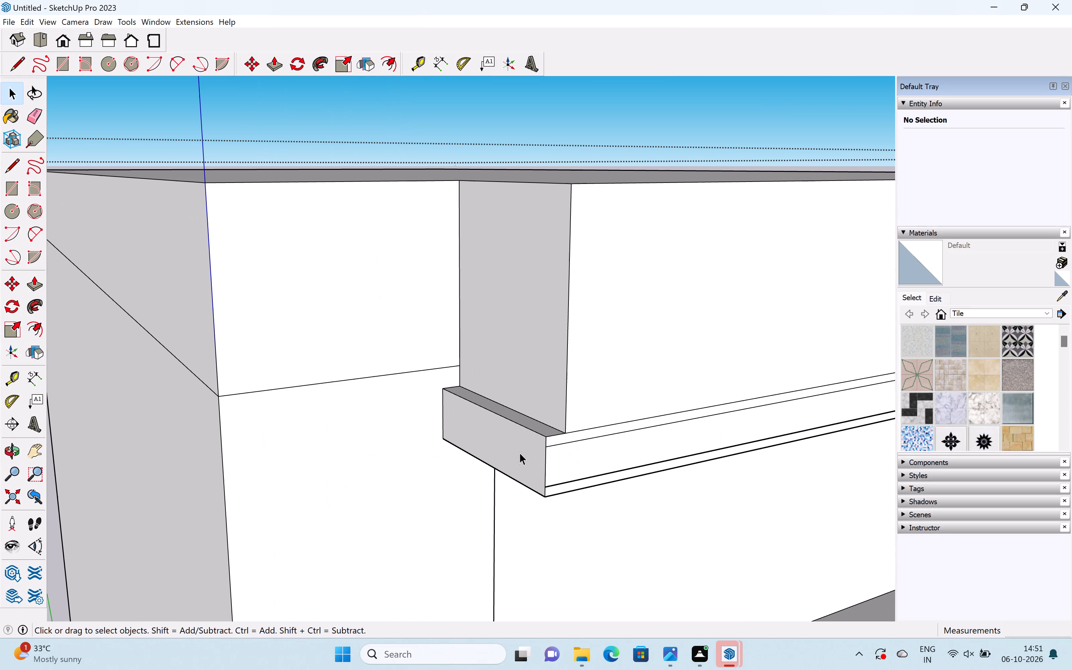
pyautogui.press('l')
pyautogui.click(544, 451)
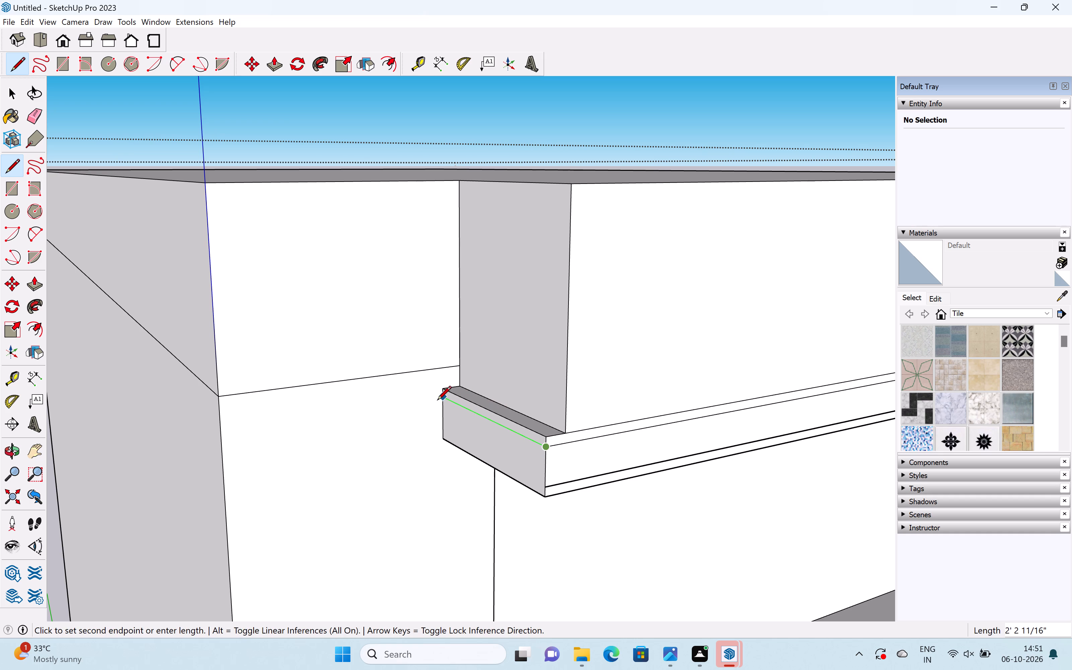
pyautogui.click(437, 401)
pyautogui.press('space')
pyautogui.press('l')
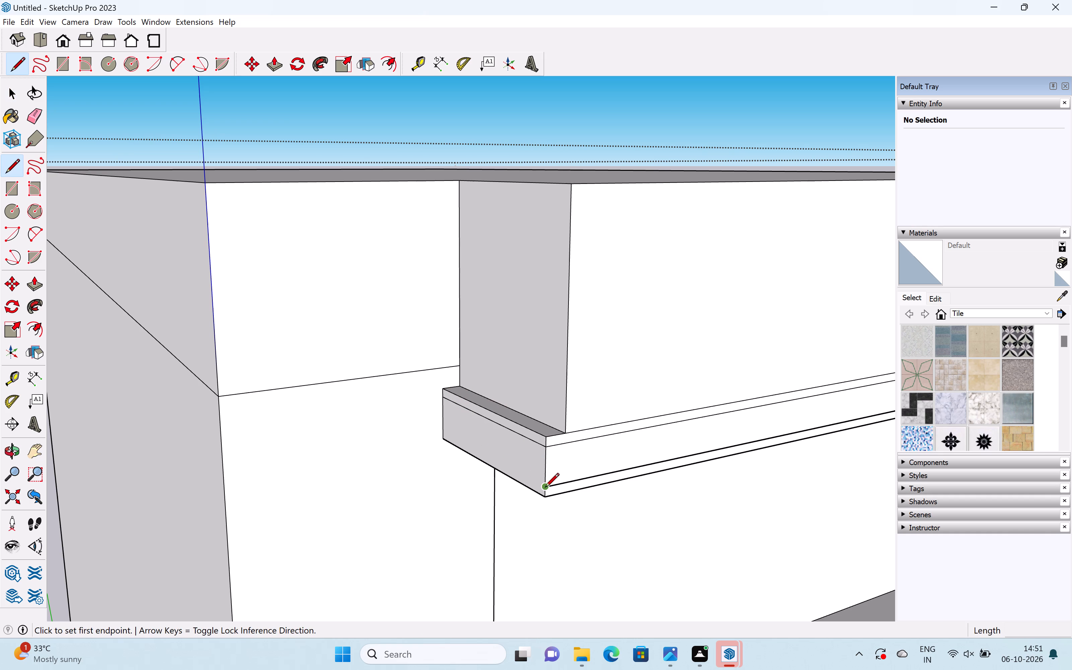
pyautogui.click(545, 488)
pyautogui.click(446, 427)
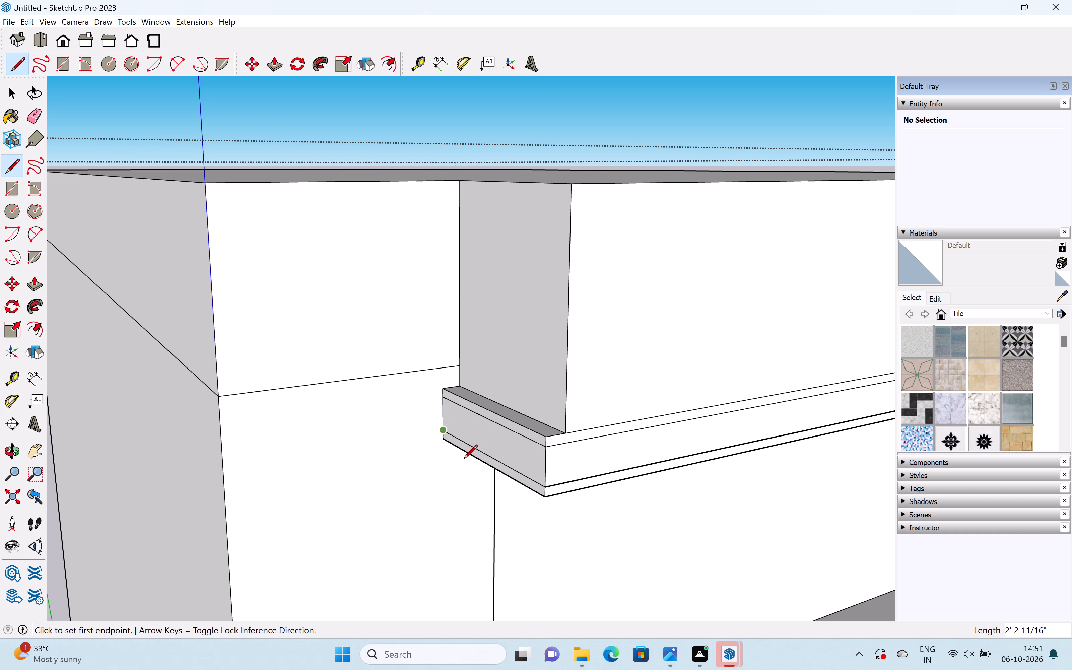
pyautogui.press('space')
# Pull the strip's top band outward 3/8" on the end face beside the corner pier and on the long front face.
pyautogui.press('p')
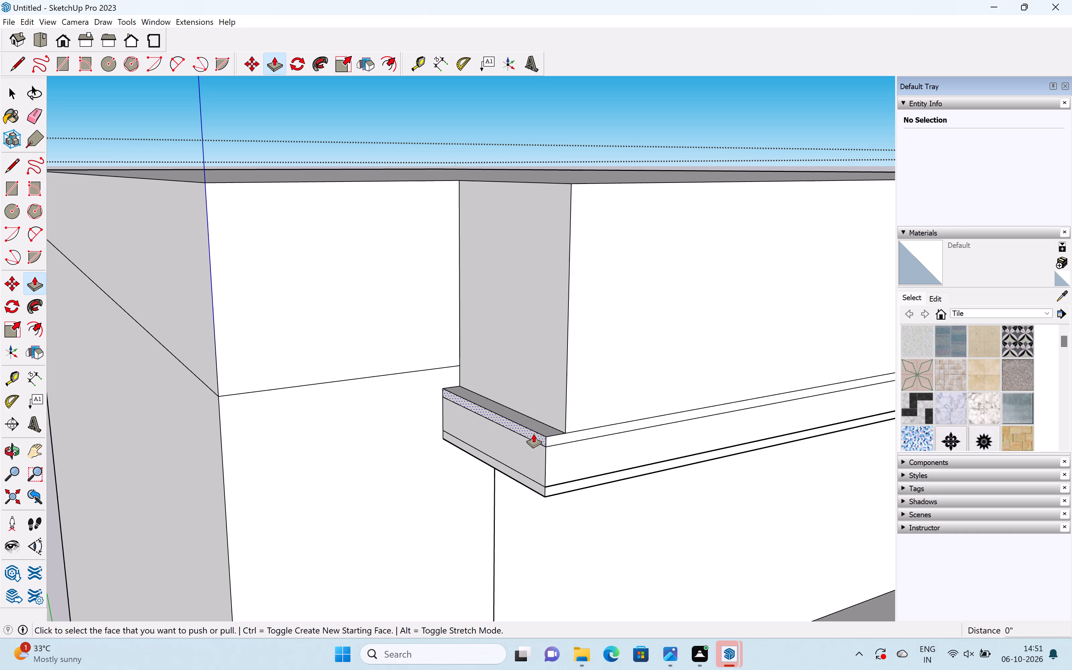
pyautogui.click(534, 434)
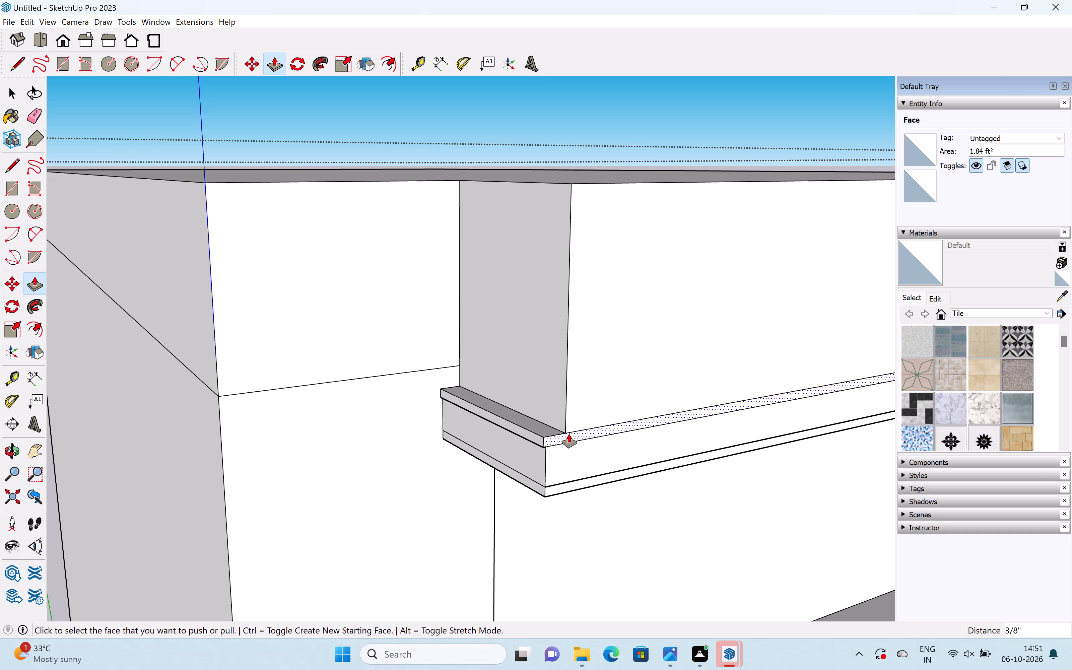
pyautogui.doubleClick(569, 433)
# Pull the bottom band of the strip's end face beside the corner pier outward by the same distance as the top band.
pyautogui.doubleClick(524, 475)
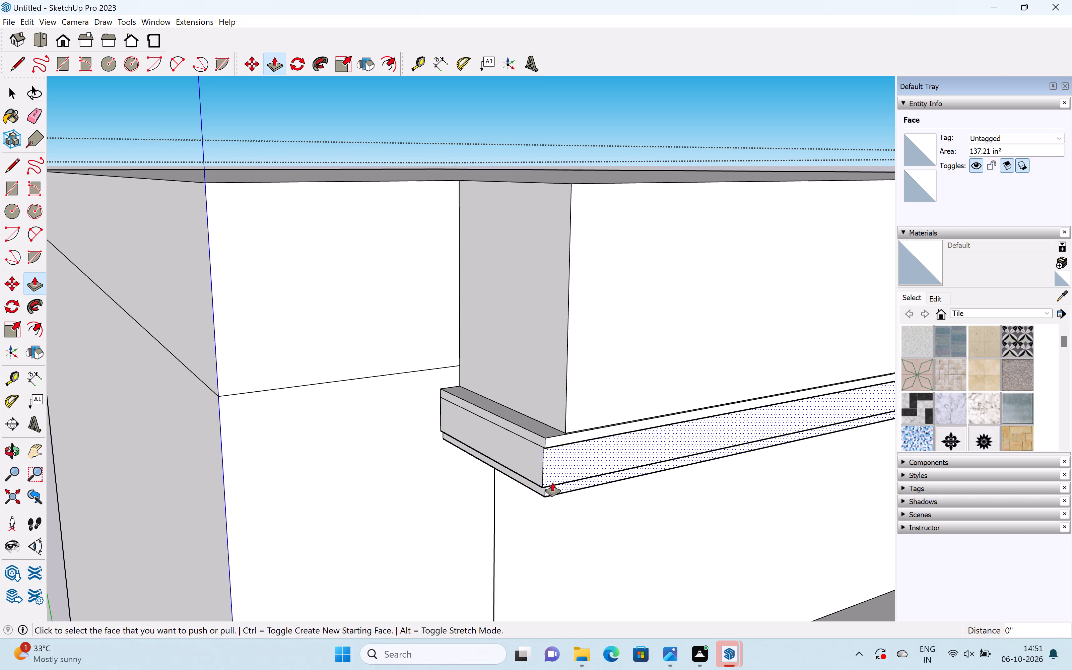
pyautogui.hotkey('ctrl', 'z')
pyautogui.scroll(3, 537, 483)
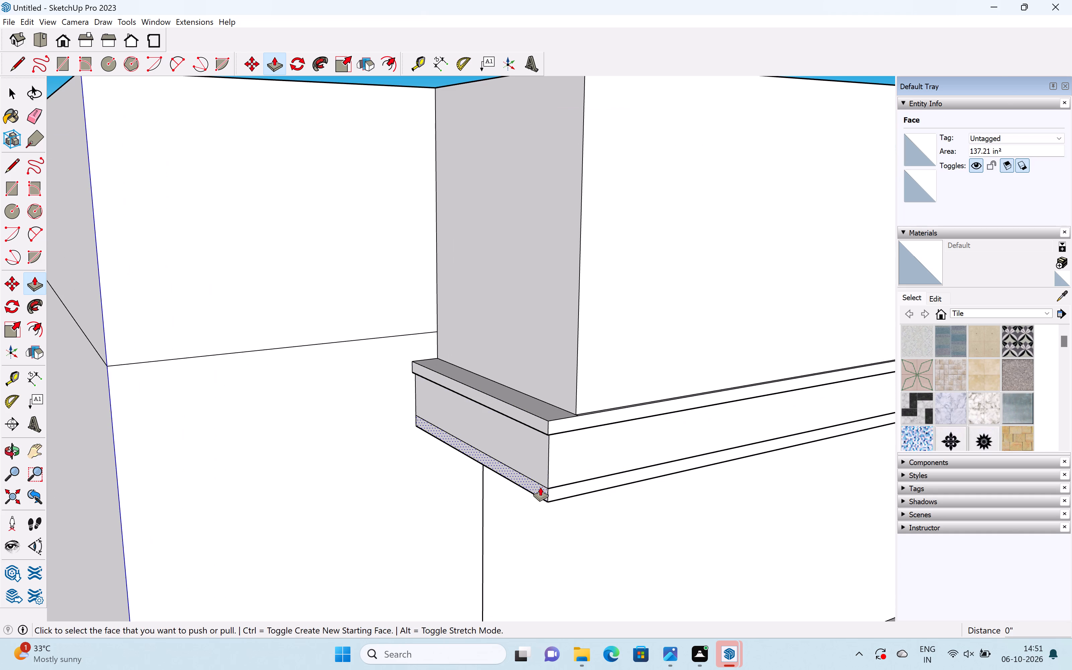
pyautogui.doubleClick(540, 487)
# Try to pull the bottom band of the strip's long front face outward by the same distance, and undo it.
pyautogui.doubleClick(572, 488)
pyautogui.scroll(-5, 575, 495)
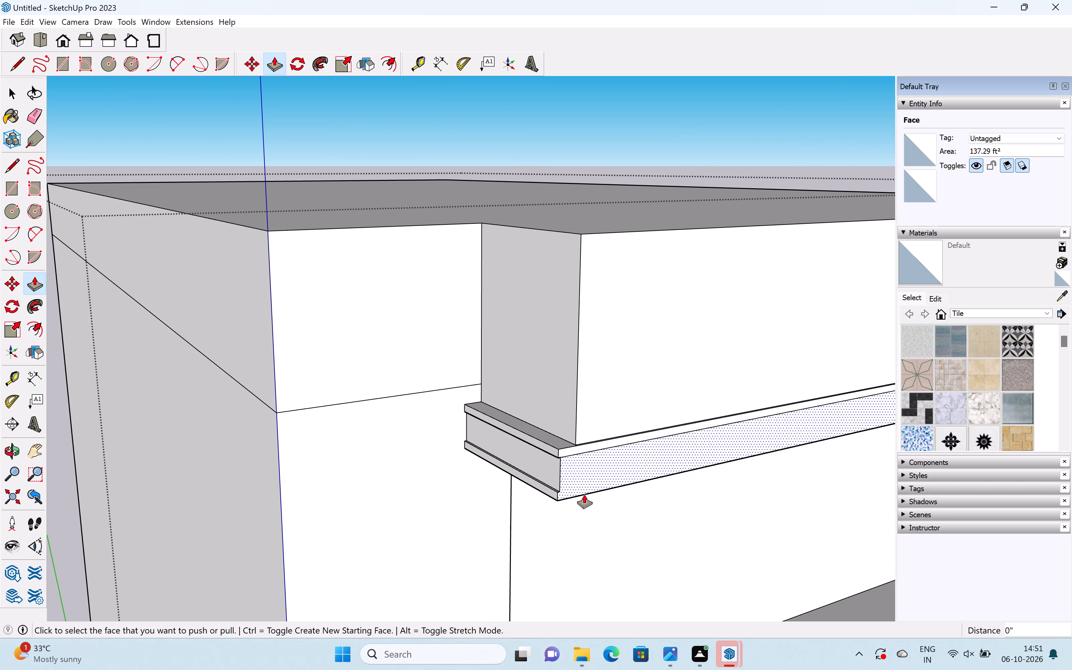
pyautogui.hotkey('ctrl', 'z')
# Draw a short vertical line down the strip's front bottom band, from the recessed middle band's corner to the lower edge.
pyautogui.scroll(8, 573, 482)
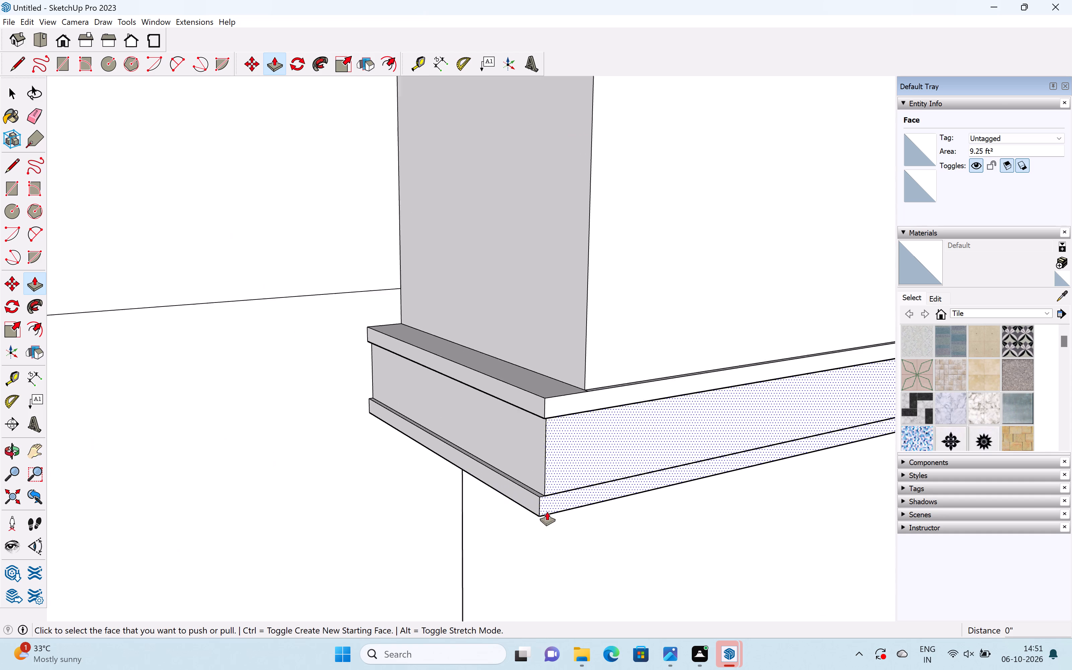
pyautogui.scroll(7, 547, 512)
pyautogui.press('space')
pyautogui.press('l')
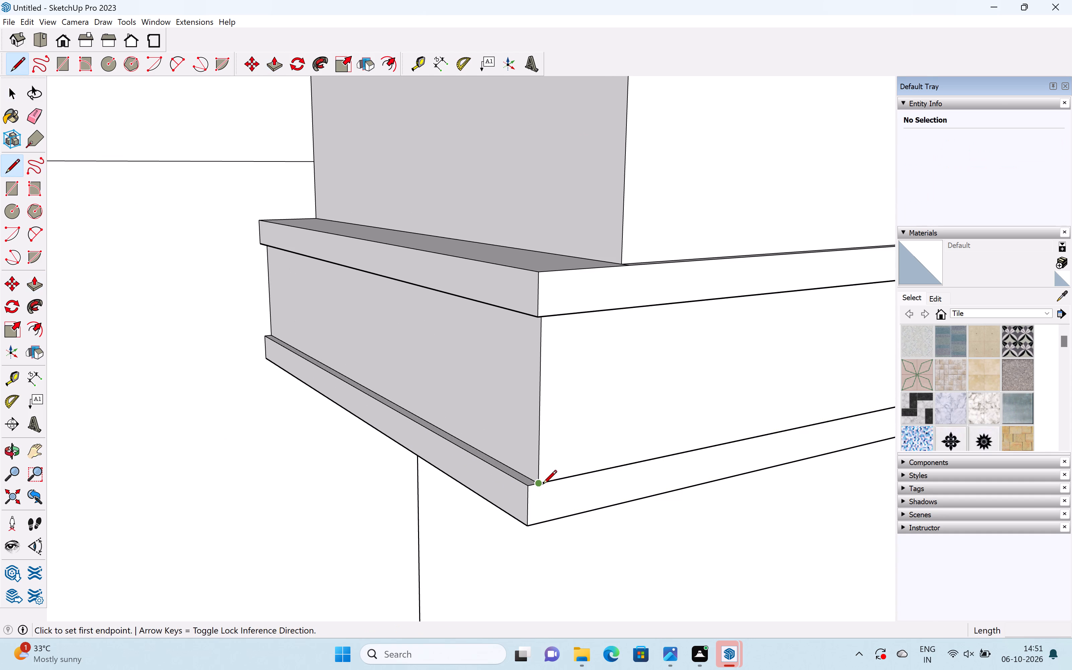
pyautogui.click(543, 485)
pyautogui.click(538, 526)
pyautogui.press('space')
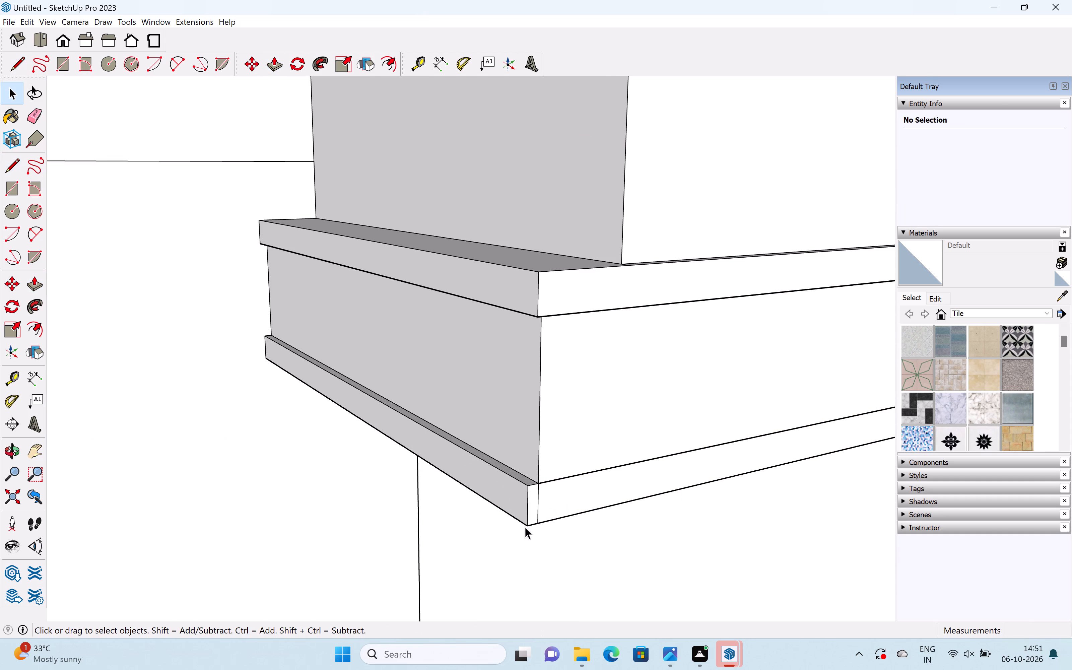
# Pull the small corner segment of the strip's front bottom band outward by the same distance as the other bands.
pyautogui.press('p')
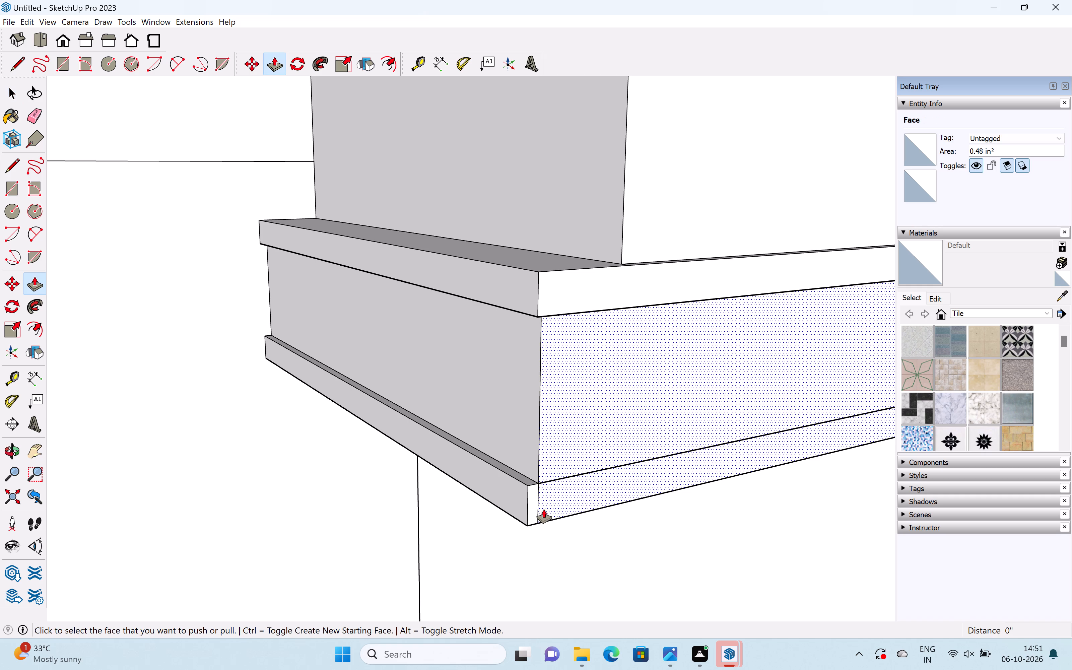
pyautogui.doubleClick(534, 509)
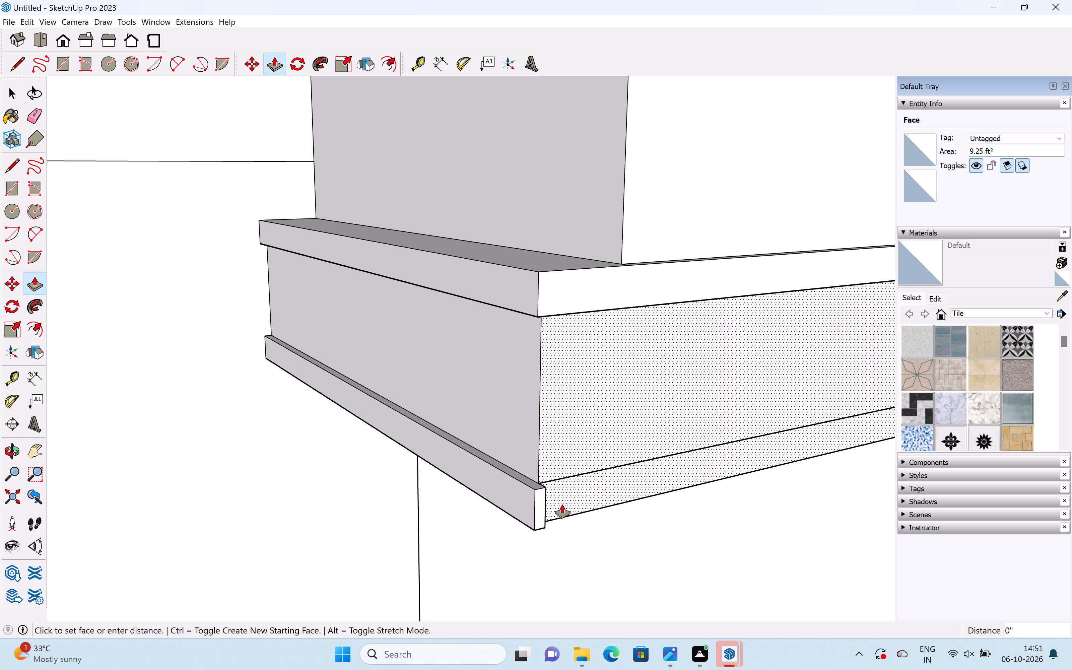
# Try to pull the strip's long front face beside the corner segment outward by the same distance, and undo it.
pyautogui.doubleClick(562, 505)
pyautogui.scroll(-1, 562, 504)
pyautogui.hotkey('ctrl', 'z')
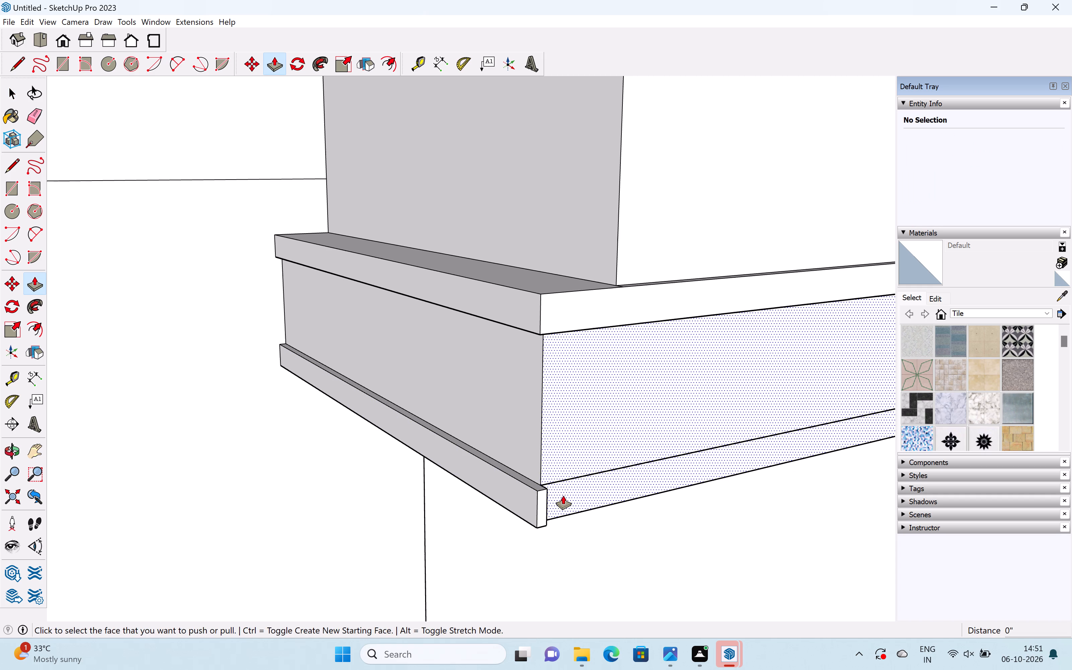
# Erase the long horizontal edge between the middle and bottom bands on the strip's long front face.
pyautogui.moveTo(563, 494); pyautogui.dragTo(459, 512, button='middle')
pyautogui.scroll(4, 521, 517)
pyautogui.moveTo(553, 500); pyautogui.dragTo(438, 478, button='middle')
pyautogui.scroll(4, 530, 499)
pyautogui.moveTo(521, 497); pyautogui.dragTo(445, 489, button='middle')
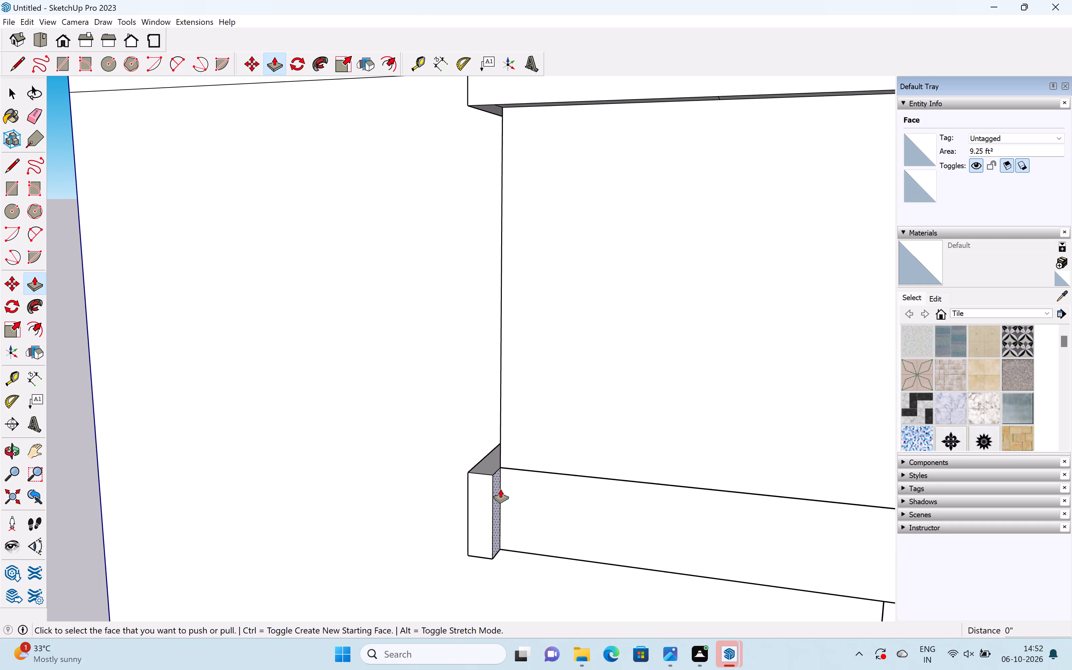
pyautogui.keyDown('shift'); pyautogui.moveTo(498, 497); pyautogui.dragTo(319, 475, button='middle'); pyautogui.keyUp('shift')
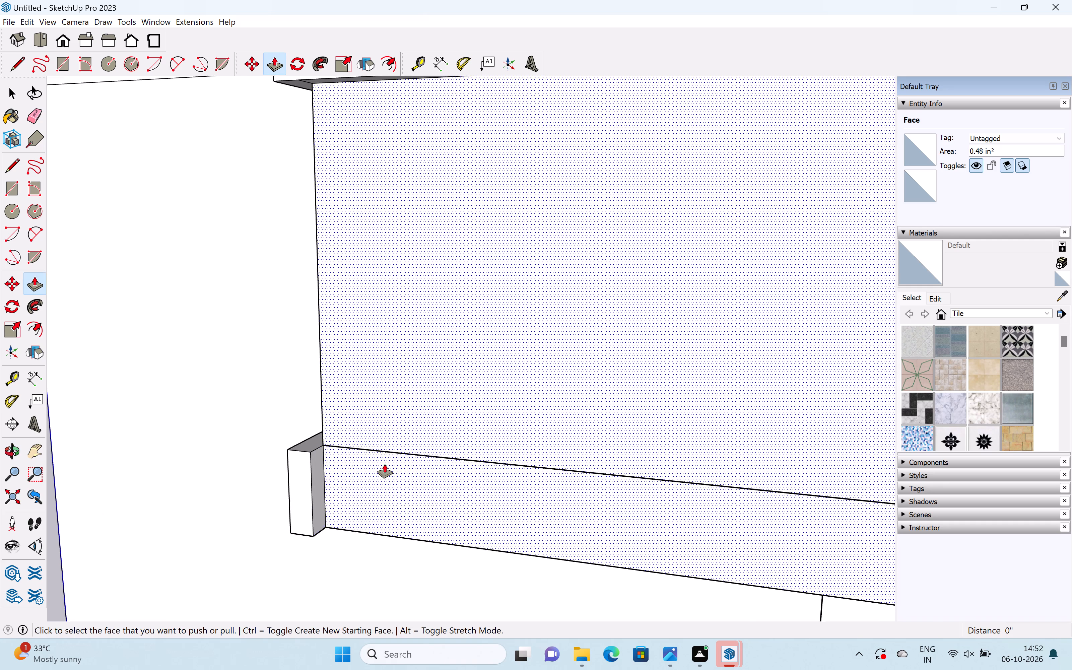
pyautogui.scroll(-5, 400, 464)
pyautogui.scroll(1, 469, 473)
pyautogui.scroll(-9, 476, 480)
pyautogui.press('space')
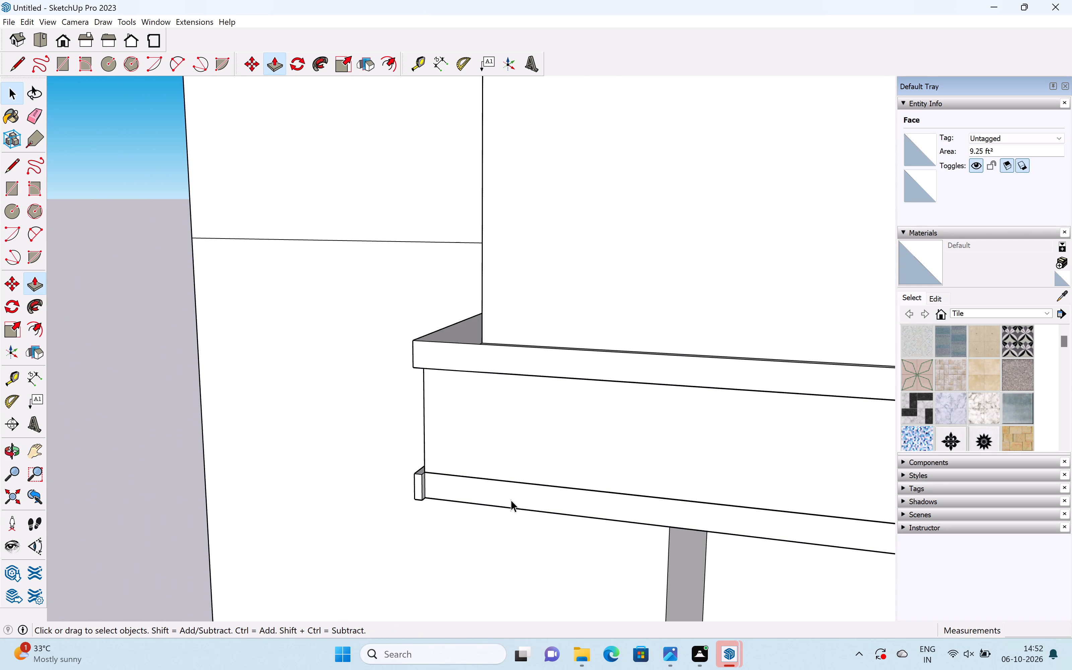
pyautogui.scroll(-3, 511, 500)
pyautogui.moveTo(466, 480); pyautogui.dragTo(811, 392, button='middle')
pyautogui.scroll(-5, 812, 392)
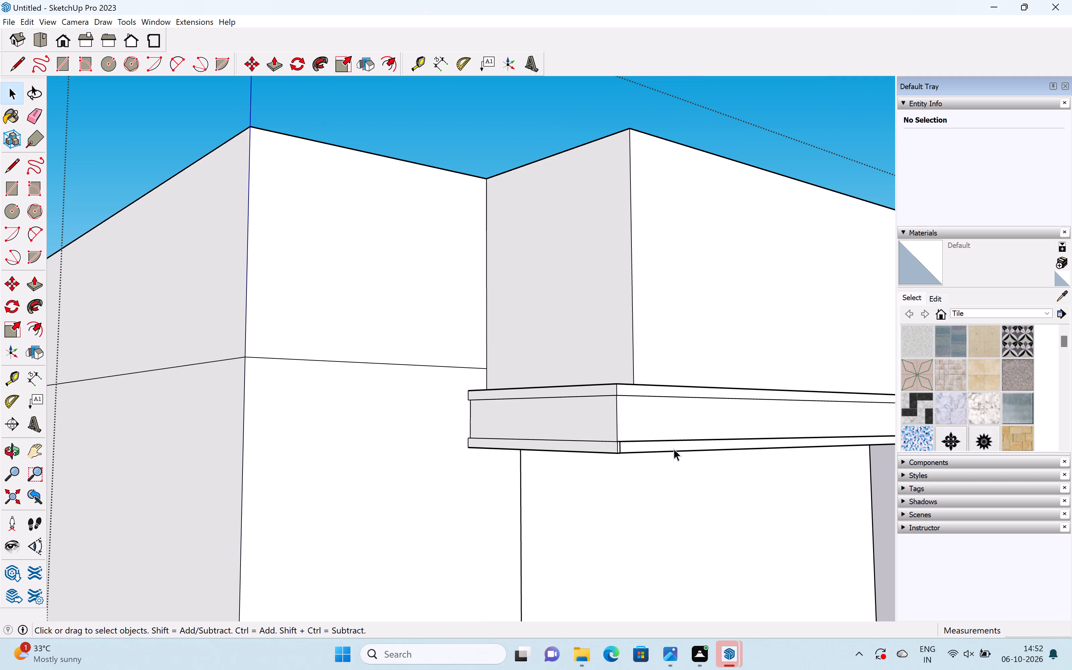
pyautogui.moveTo(661, 432); pyautogui.dragTo(620, 450, button='middle')
pyautogui.scroll(9, 622, 448)
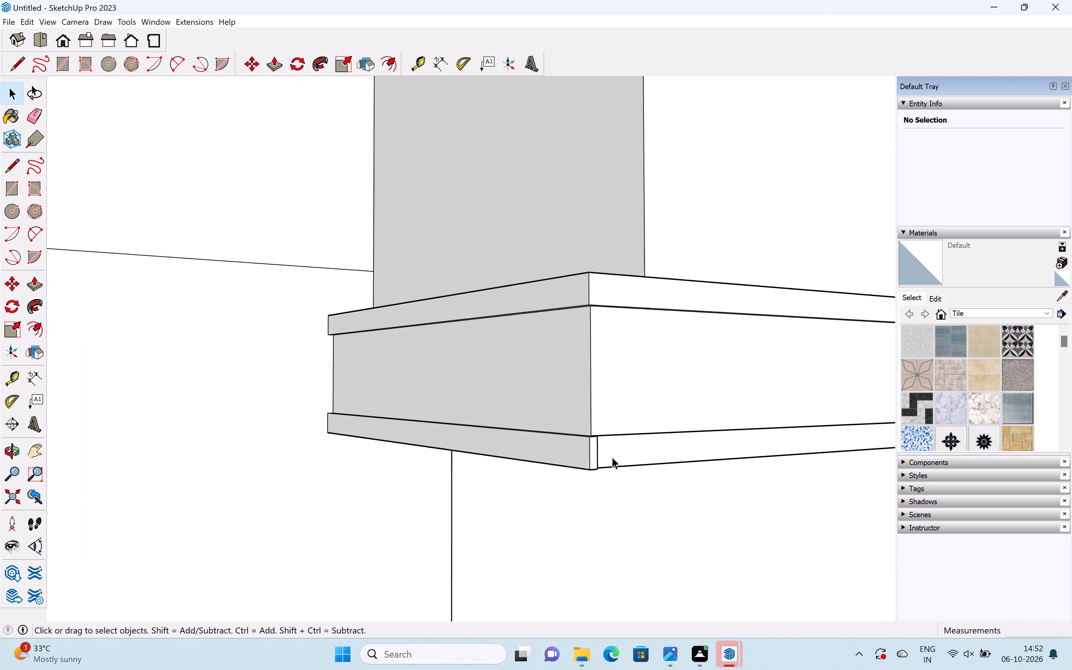
pyautogui.scroll(5, 612, 457)
pyautogui.moveTo(629, 438); pyautogui.dragTo(467, 485, button='middle')
pyautogui.scroll(5, 621, 425)
pyautogui.middleClick(621, 424)
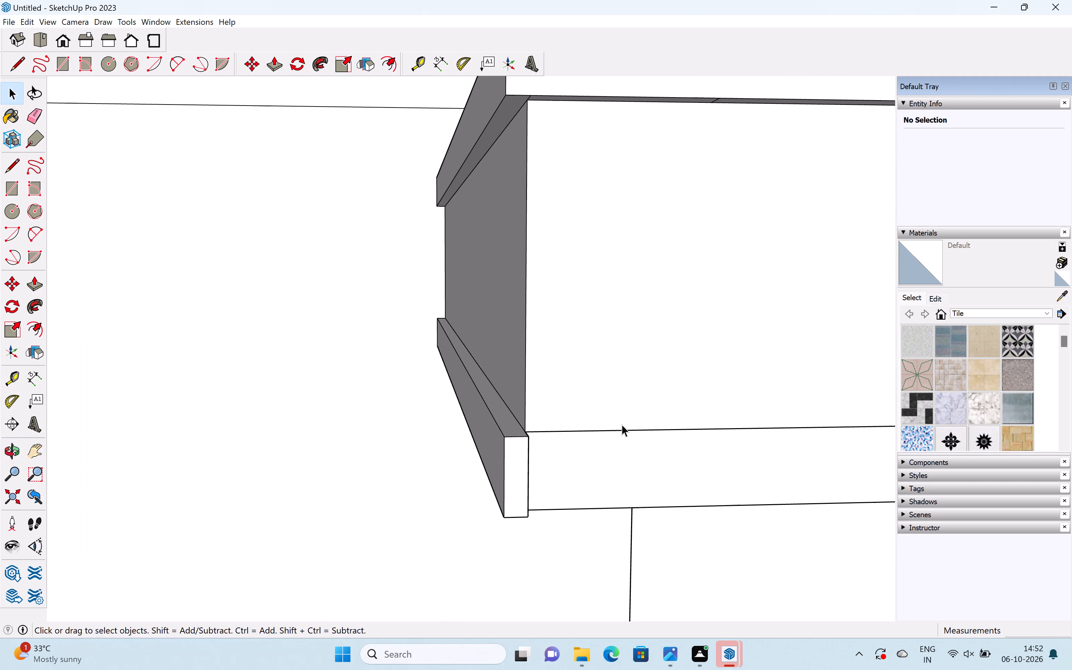
pyautogui.press('e')
pyautogui.moveTo(622, 424); pyautogui.dragTo(619, 438)
pyautogui.scroll(-9, 619, 438)
pyautogui.moveTo(626, 463); pyautogui.dragTo(366, 484, button='middle')
pyautogui.scroll(-3, 539, 442)
pyautogui.keyDown('shift'); pyautogui.moveTo(572, 462); pyautogui.dragTo(381, 442, button='middle'); pyautogui.keyUp('shift')
pyautogui.press('space')
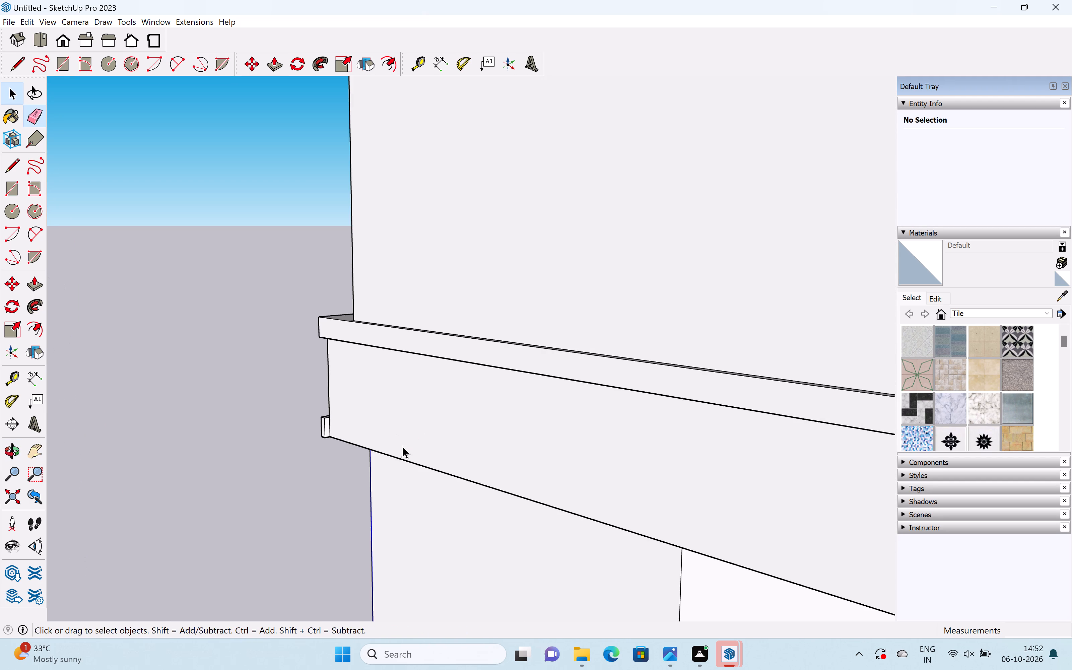
# Extend the projecting corner piece of the bottom band along the long front face by about 11 1/2", plus another 1' 8 3/8".
pyautogui.scroll(6, 317, 443)
pyautogui.scroll(-6, 336, 417)
pyautogui.scroll(3, 353, 387)
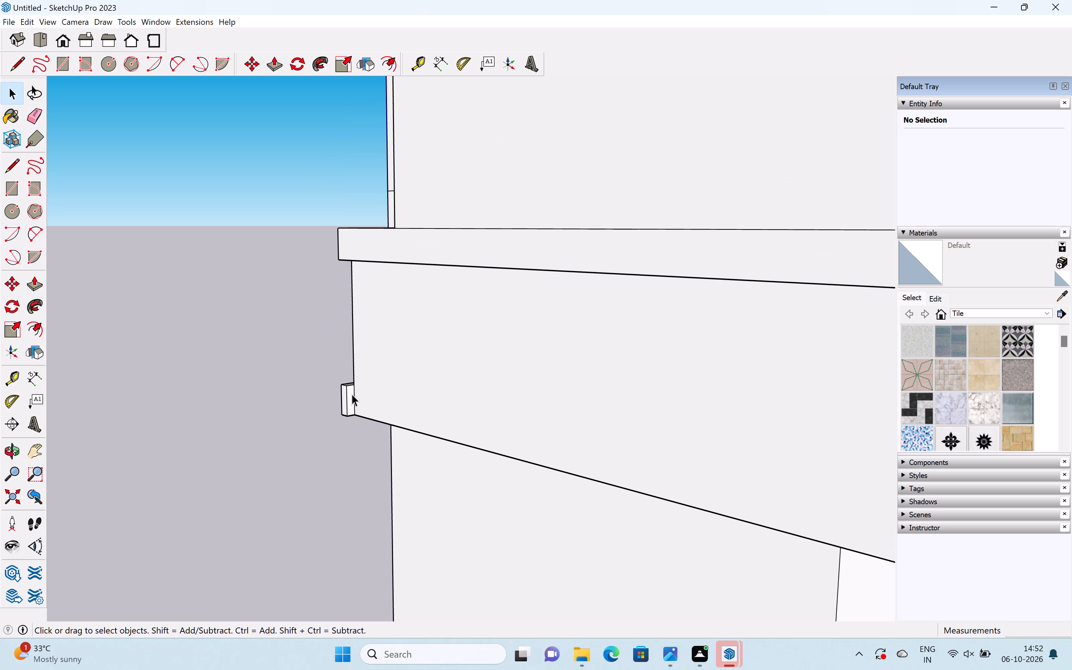
pyautogui.press('p')
pyautogui.scroll(3, 351, 400)
pyautogui.moveTo(351, 400); pyautogui.dragTo(447, 431)
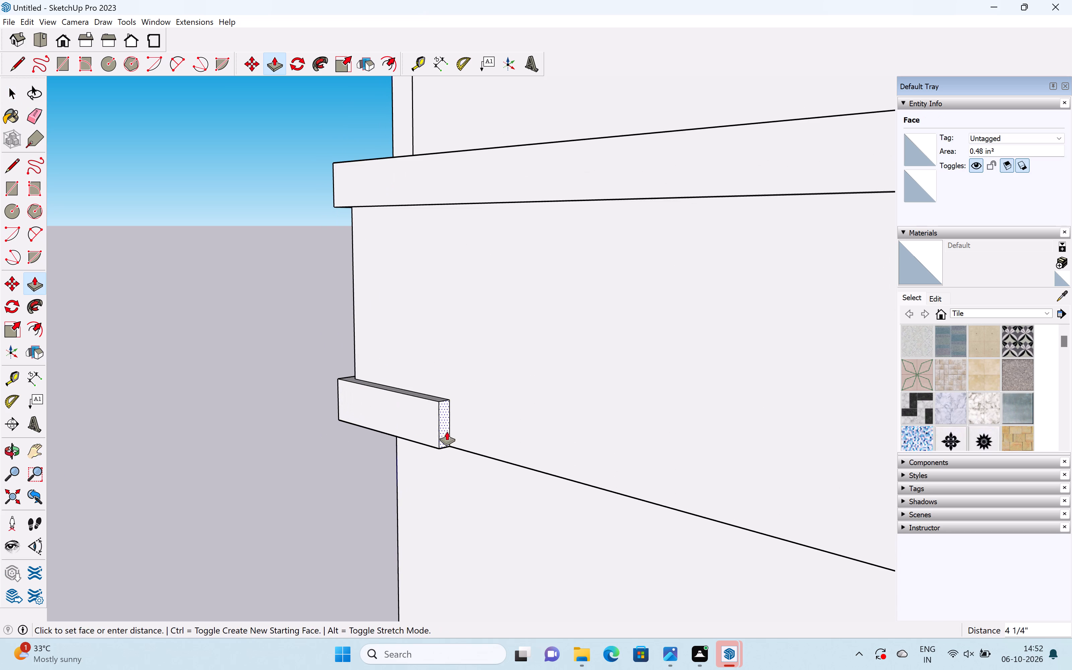
pyautogui.moveTo(447, 431); pyautogui.dragTo(669, 498)
pyautogui.scroll(-8, 670, 495)
pyautogui.keyDown('shift'); pyautogui.moveTo(668, 490); pyautogui.dragTo(303, 383, button='middle'); pyautogui.keyUp('shift')
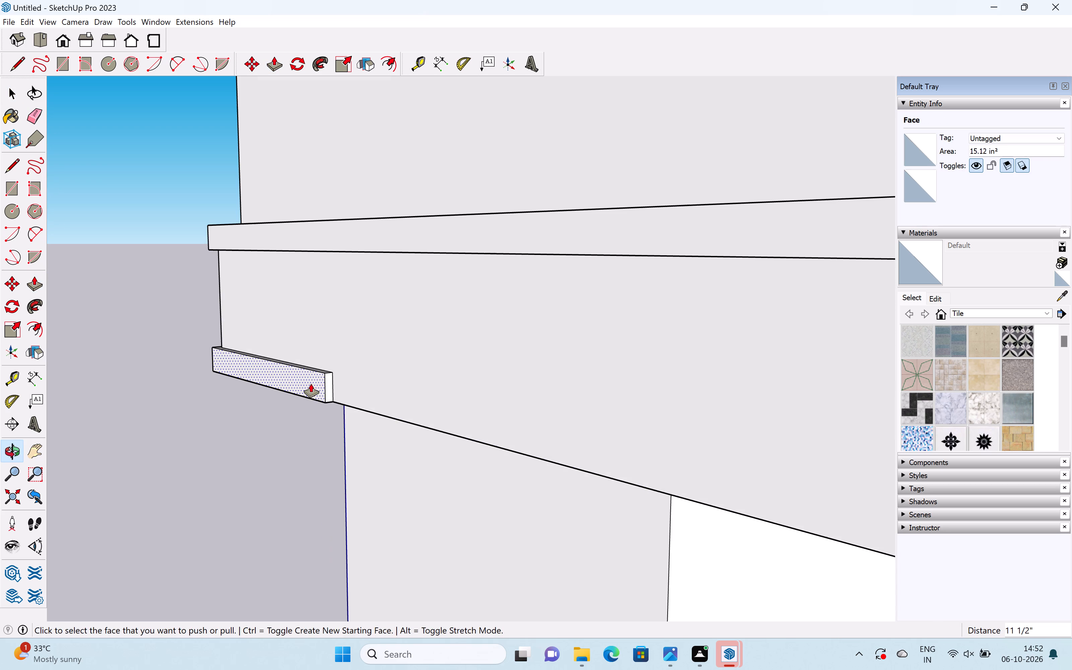
pyautogui.moveTo(330, 387); pyautogui.dragTo(750, 491)
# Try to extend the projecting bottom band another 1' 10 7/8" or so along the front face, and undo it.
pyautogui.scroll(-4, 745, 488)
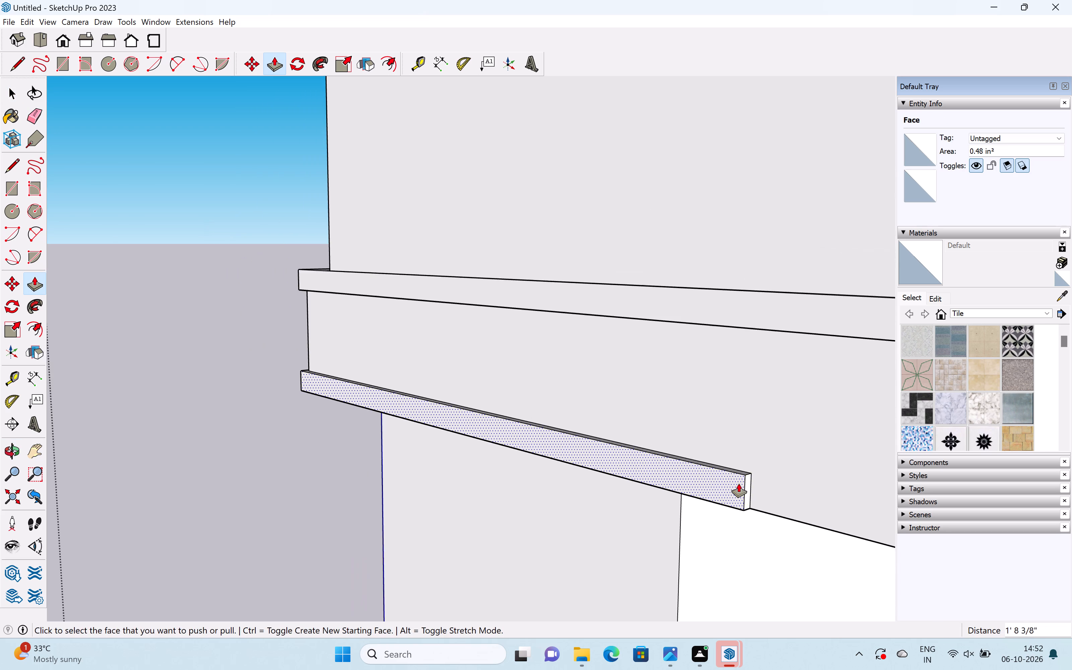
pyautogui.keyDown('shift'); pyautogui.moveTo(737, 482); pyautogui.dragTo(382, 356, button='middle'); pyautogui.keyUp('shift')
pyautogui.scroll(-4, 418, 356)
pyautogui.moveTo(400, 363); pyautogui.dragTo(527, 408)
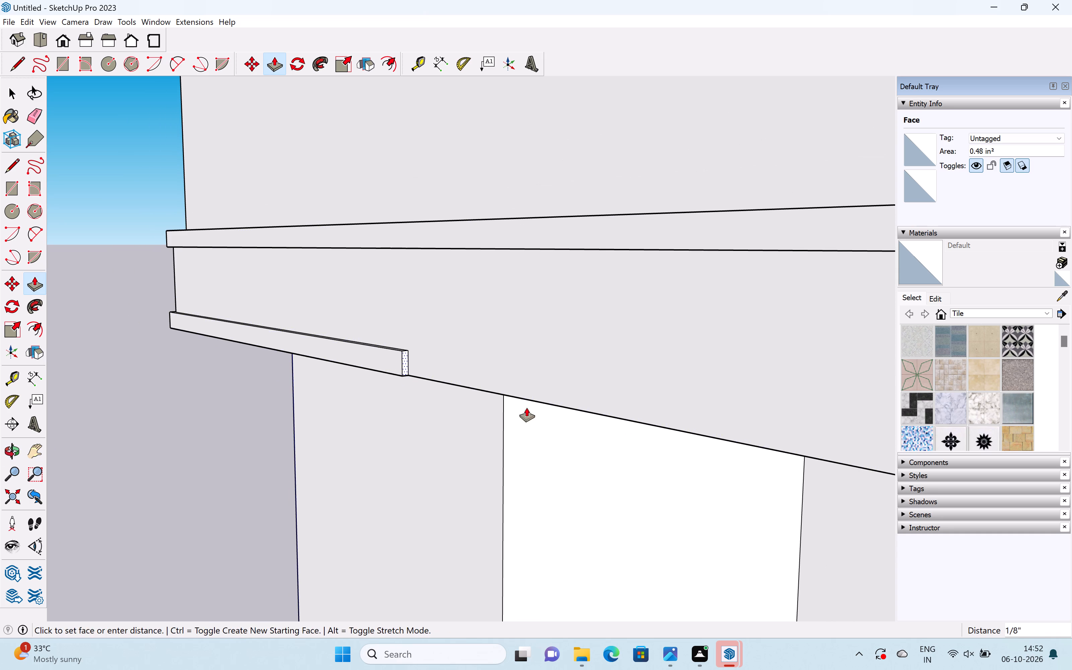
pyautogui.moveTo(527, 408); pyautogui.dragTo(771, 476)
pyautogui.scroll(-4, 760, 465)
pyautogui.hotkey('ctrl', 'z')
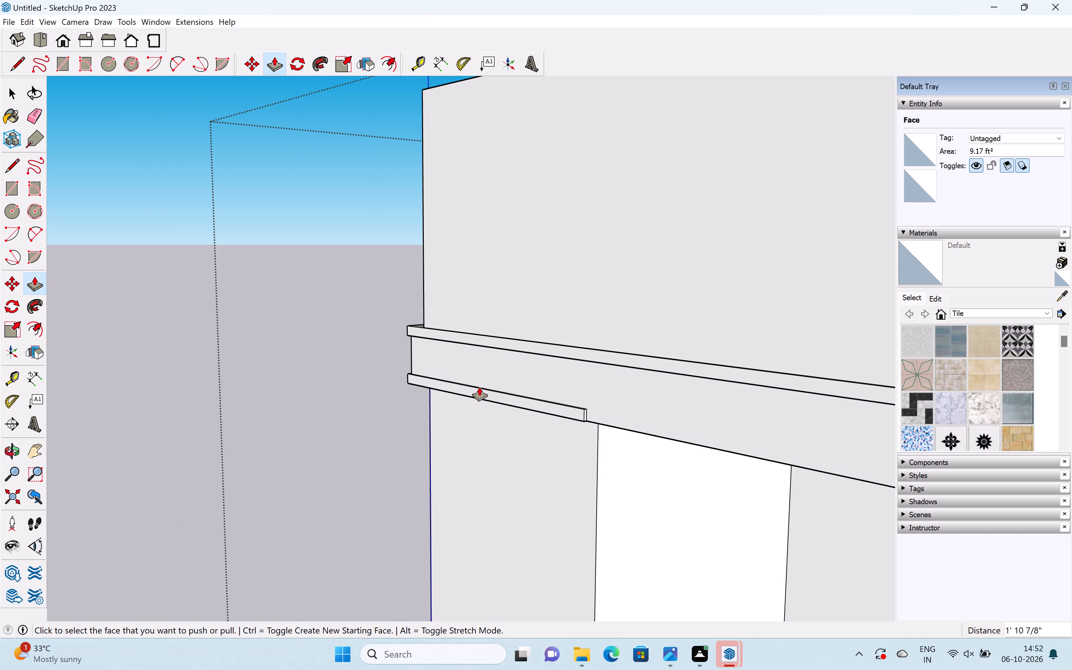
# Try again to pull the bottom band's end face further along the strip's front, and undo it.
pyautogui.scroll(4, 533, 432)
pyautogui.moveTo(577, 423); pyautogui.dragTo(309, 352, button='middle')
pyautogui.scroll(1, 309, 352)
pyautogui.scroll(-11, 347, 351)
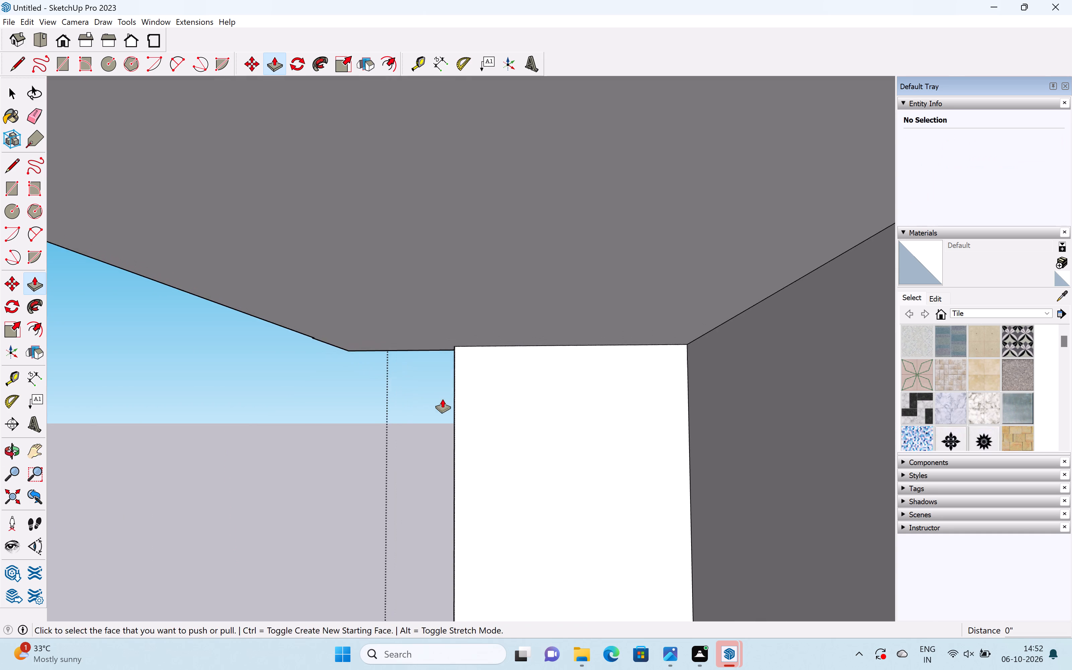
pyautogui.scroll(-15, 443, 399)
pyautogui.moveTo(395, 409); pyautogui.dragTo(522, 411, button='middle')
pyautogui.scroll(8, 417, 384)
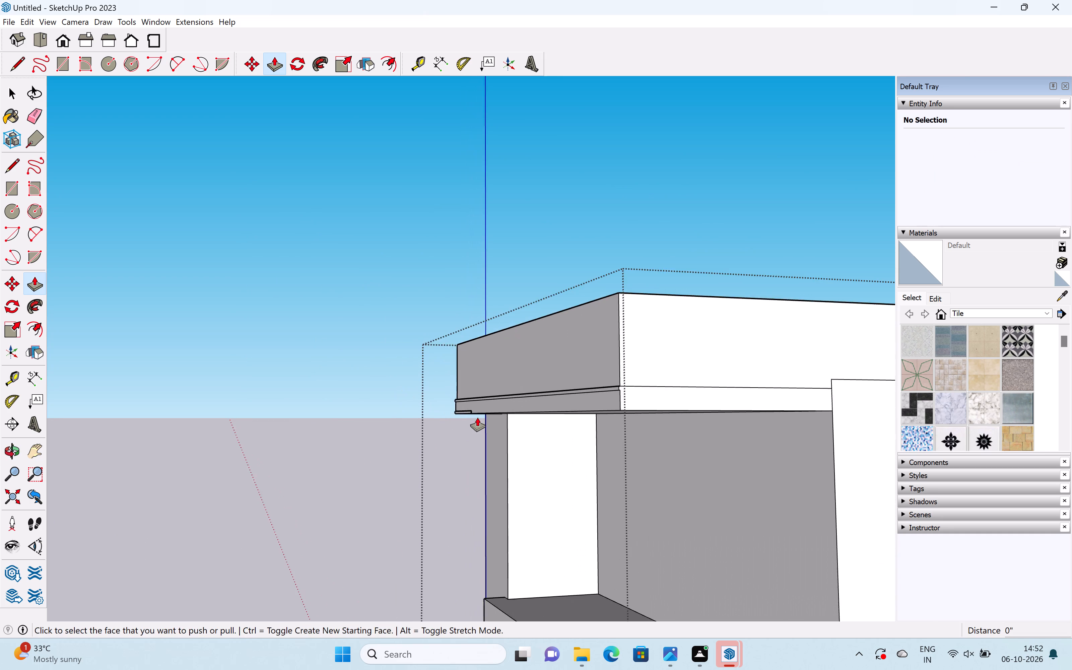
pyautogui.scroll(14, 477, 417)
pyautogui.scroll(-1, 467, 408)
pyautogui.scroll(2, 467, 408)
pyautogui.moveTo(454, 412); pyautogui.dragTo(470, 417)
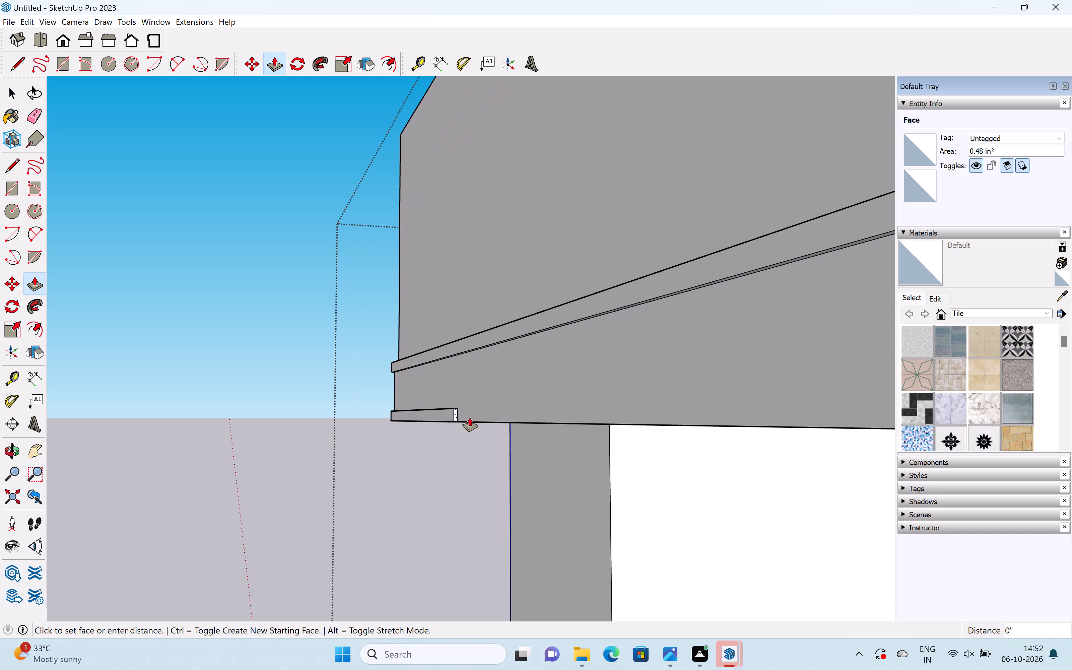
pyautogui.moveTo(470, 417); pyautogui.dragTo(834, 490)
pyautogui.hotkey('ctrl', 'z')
# Extend the projecting bottom band along the front face by about 2' 6 11/16", plus another 1' 4 1/8".
pyautogui.scroll(6, 463, 416)
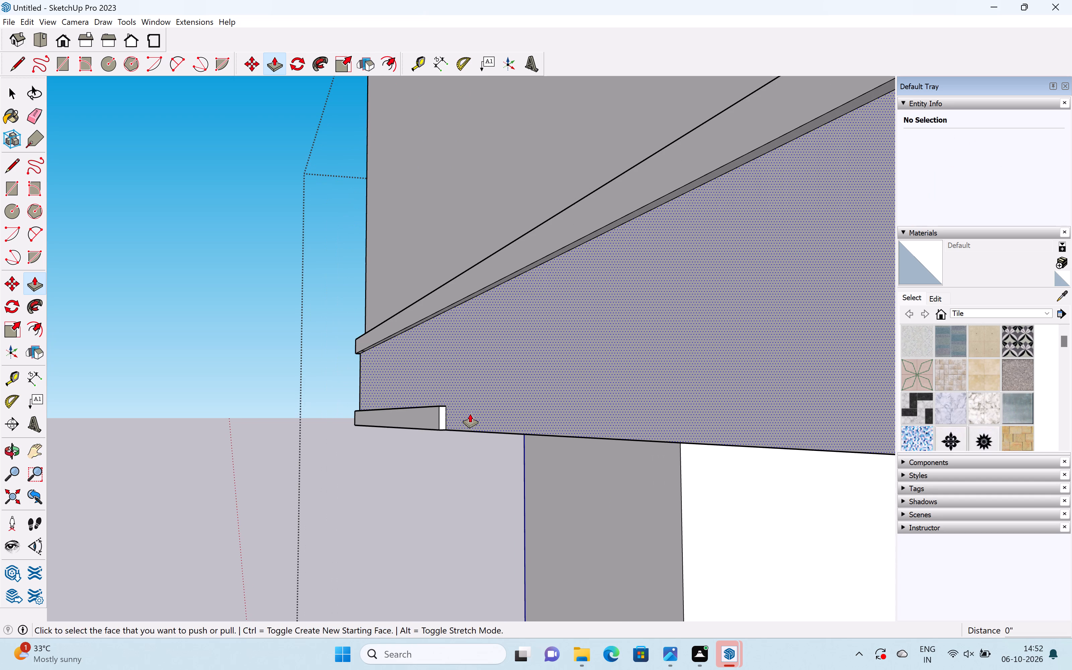
pyautogui.moveTo(443, 417); pyautogui.dragTo(814, 415)
pyautogui.scroll(-2, 590, 474)
pyautogui.scroll(1, 593, 480)
pyautogui.scroll(-15, 593, 480)
pyautogui.scroll(20, 599, 485)
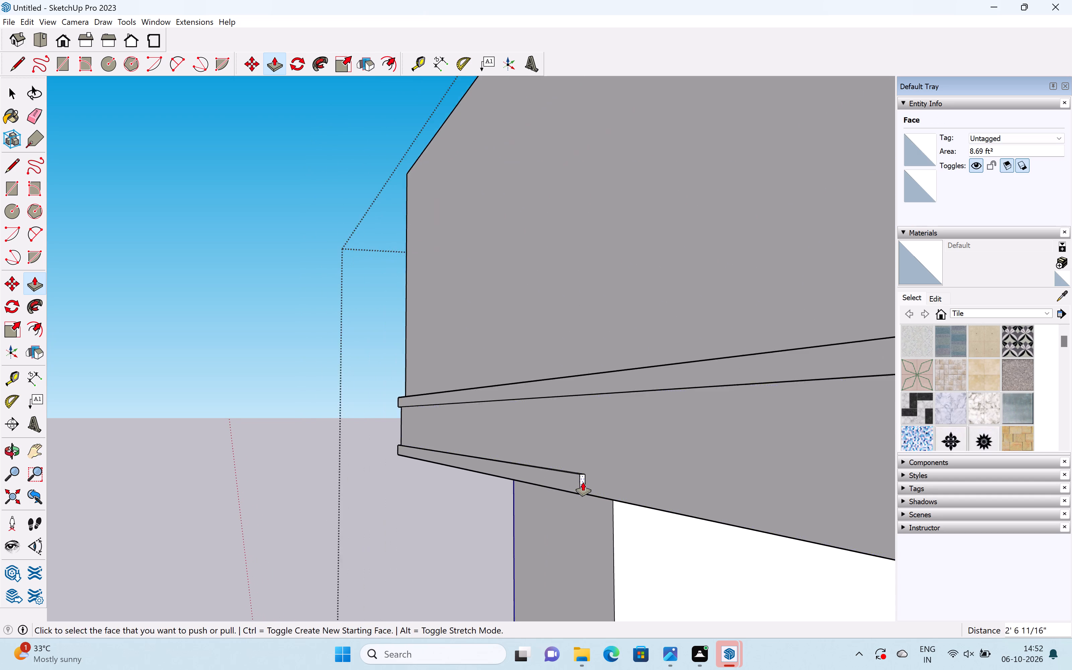
pyautogui.scroll(3, 583, 482)
pyautogui.moveTo(581, 483); pyautogui.dragTo(883, 538)
# Extend the projecting bottom band further along the front face by about 3' 3/16", plus another 2' 2 3/4".
pyautogui.scroll(-8, 618, 516)
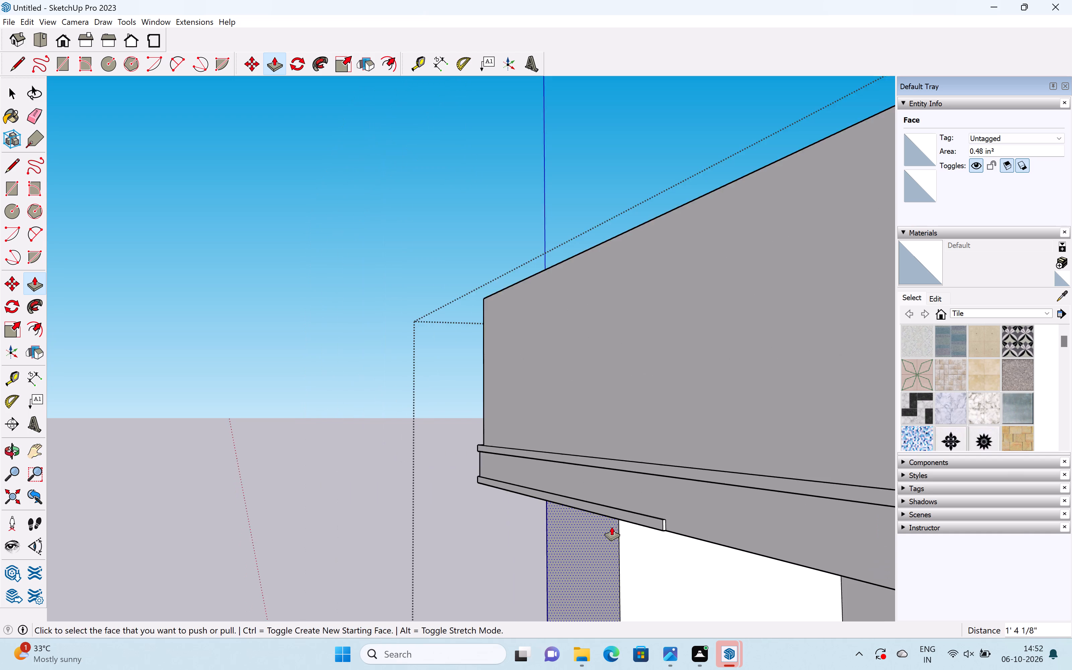
pyautogui.scroll(-5, 612, 527)
pyautogui.scroll(1, 612, 553)
pyautogui.scroll(-1, 612, 559)
pyautogui.keyDown('shift'); pyautogui.moveTo(601, 541); pyautogui.dragTo(382, 394, button='middle'); pyautogui.keyUp('shift')
pyautogui.moveTo(383, 394); pyautogui.dragTo(429, 451, button='middle')
pyautogui.scroll(4, 405, 427)
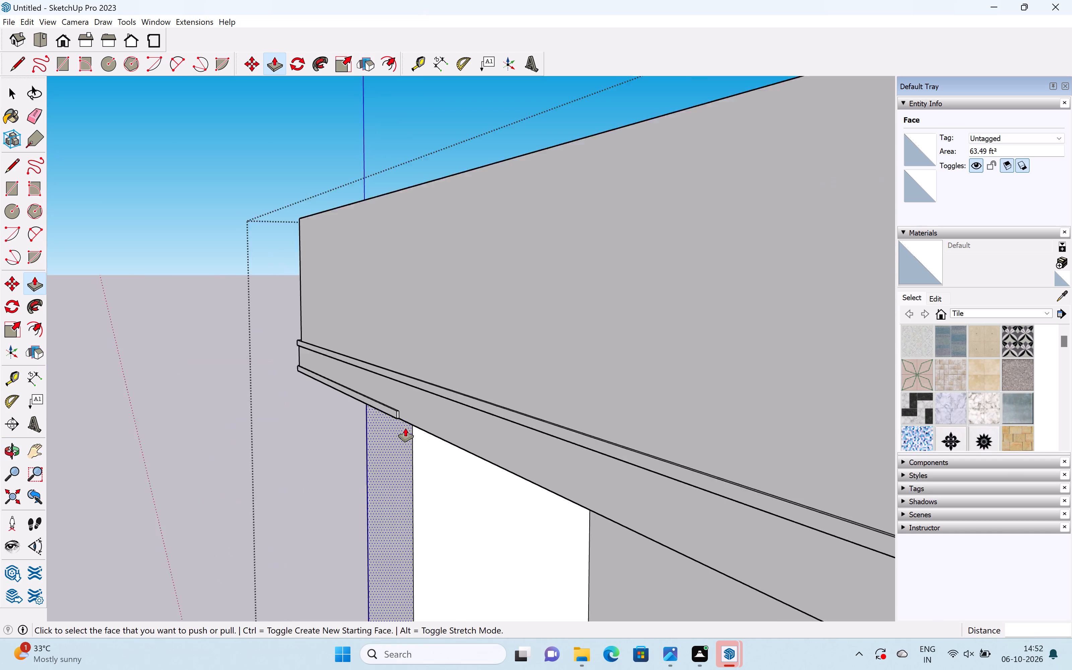
pyautogui.scroll(4, 405, 428)
pyautogui.moveTo(383, 393); pyautogui.dragTo(871, 554)
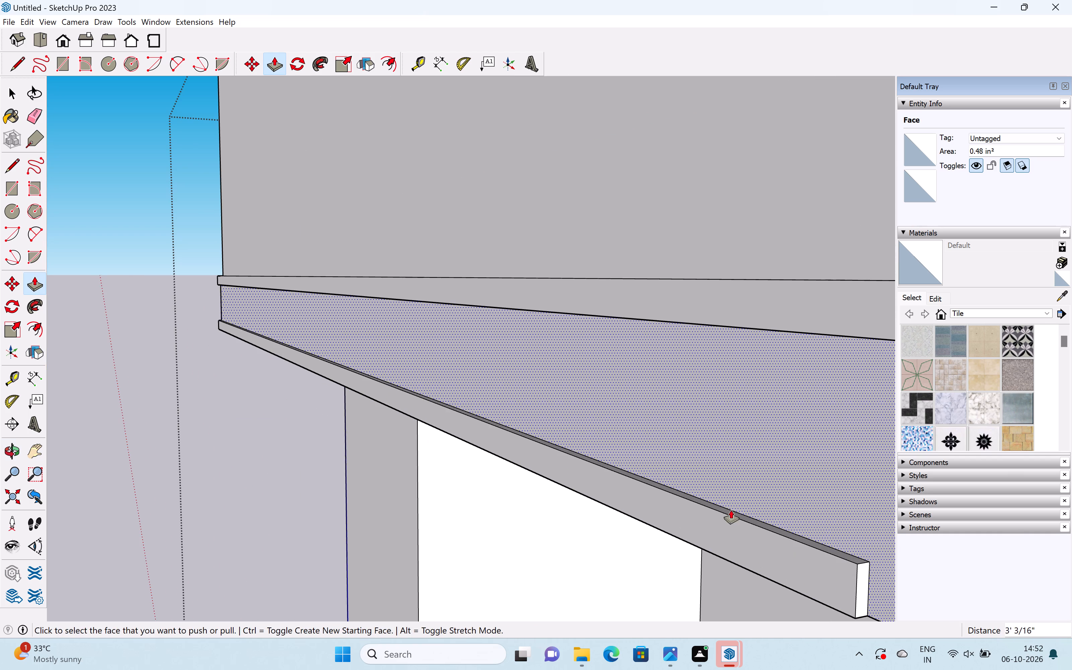
pyautogui.scroll(-14, 704, 506)
pyautogui.scroll(-1, 732, 547)
pyautogui.keyDown('shift'); pyautogui.moveTo(729, 544); pyautogui.dragTo(486, 385, button='middle'); pyautogui.keyUp('shift')
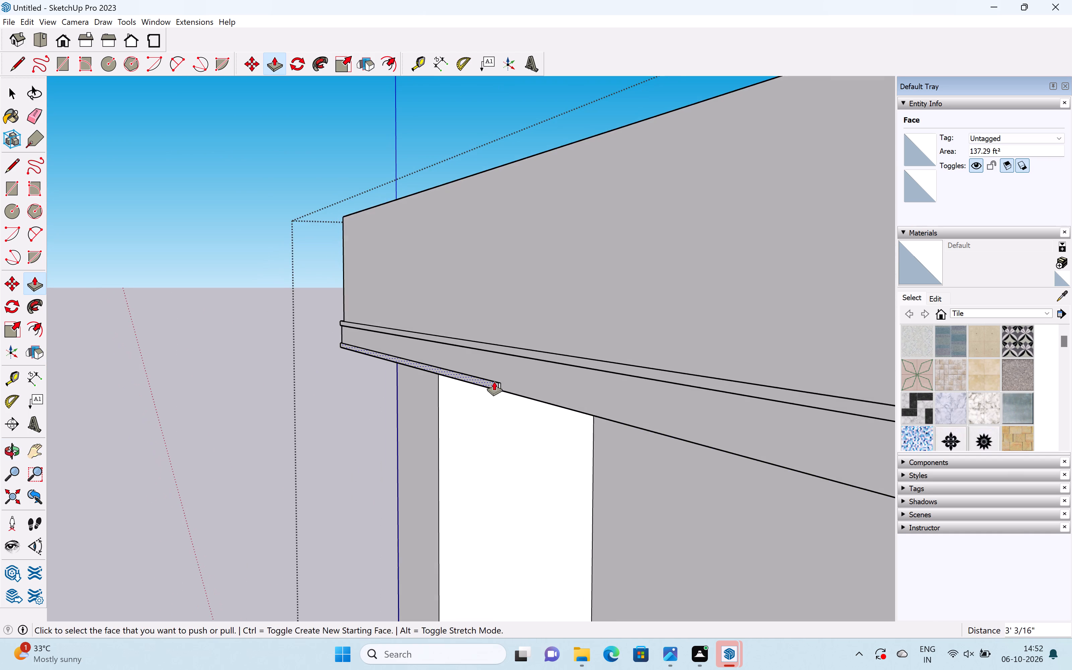
pyautogui.scroll(12, 505, 382)
pyautogui.moveTo(495, 390); pyautogui.dragTo(606, 435)
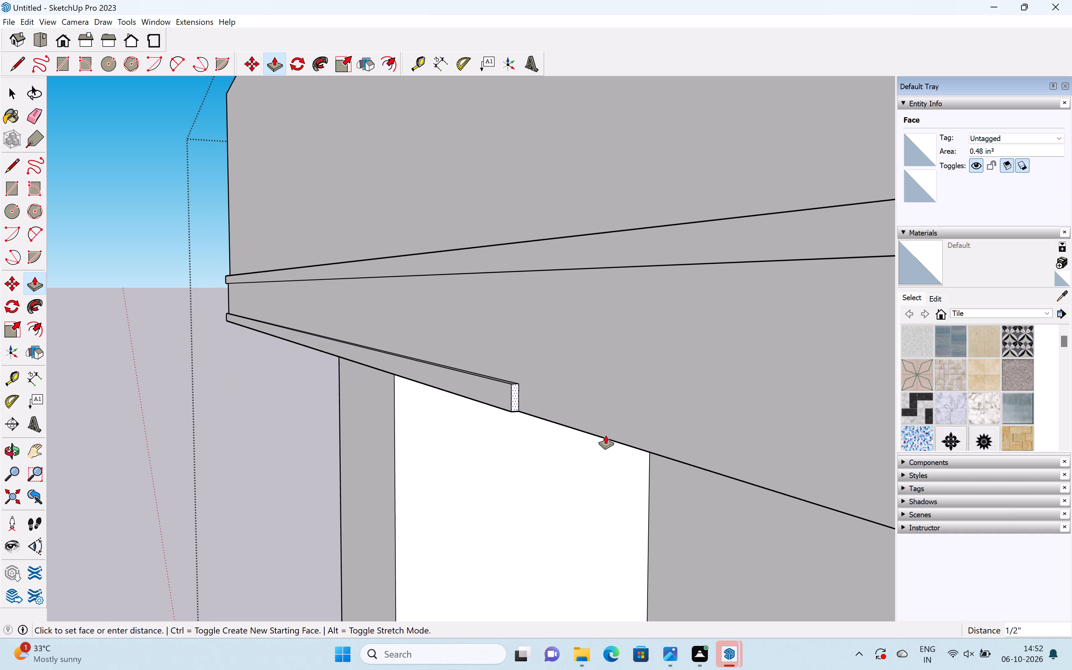
pyautogui.moveTo(606, 435); pyautogui.dragTo(900, 513)
# Extend the projecting bottom band further towards the strip's far end by about 3' 1/4", plus another 1' 9 1/16".
pyautogui.scroll(-3, 643, 454)
pyautogui.scroll(1, 643, 455)
pyautogui.scroll(-20, 643, 455)
pyautogui.keyDown('shift'); pyautogui.moveTo(657, 491); pyautogui.dragTo(652, 487, button='middle'); pyautogui.keyUp('shift')
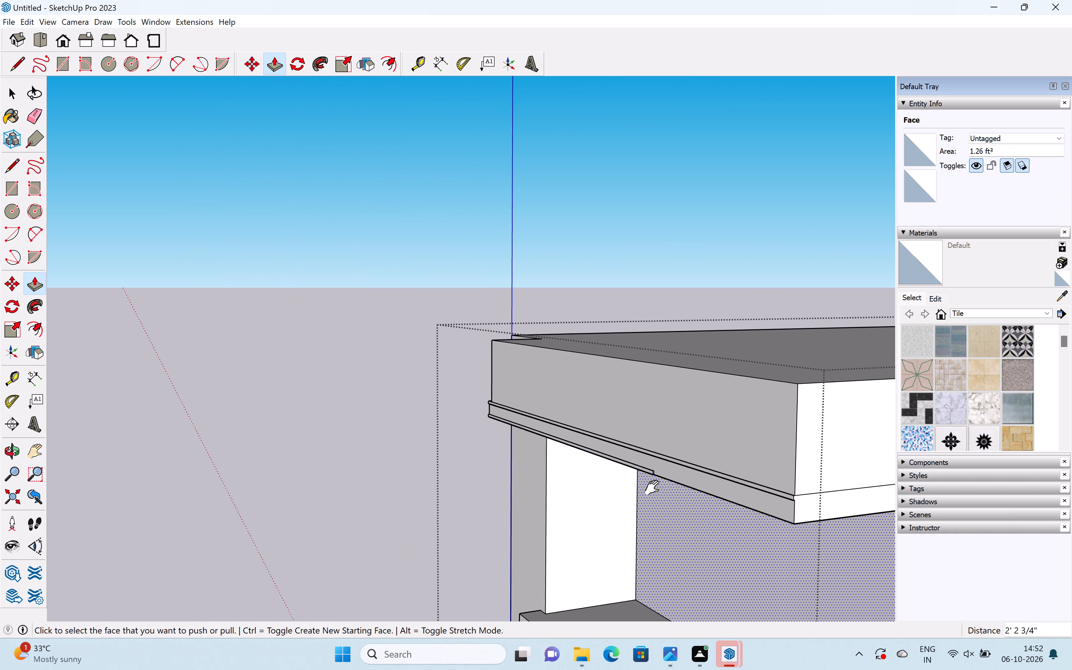
pyautogui.keyDown('shift'); pyautogui.moveTo(652, 487); pyautogui.dragTo(477, 371, button='middle'); pyautogui.keyUp('shift')
pyautogui.scroll(6, 408, 294)
pyautogui.scroll(11, 374, 293)
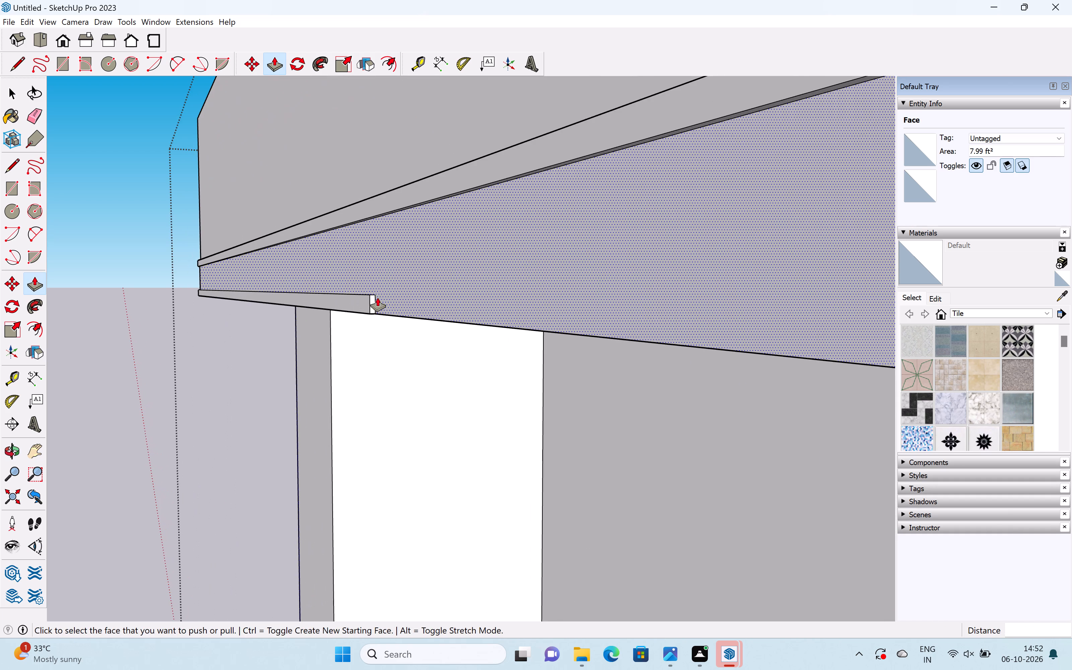
pyautogui.moveTo(373, 306); pyautogui.dragTo(786, 464)
pyautogui.scroll(-10, 747, 435)
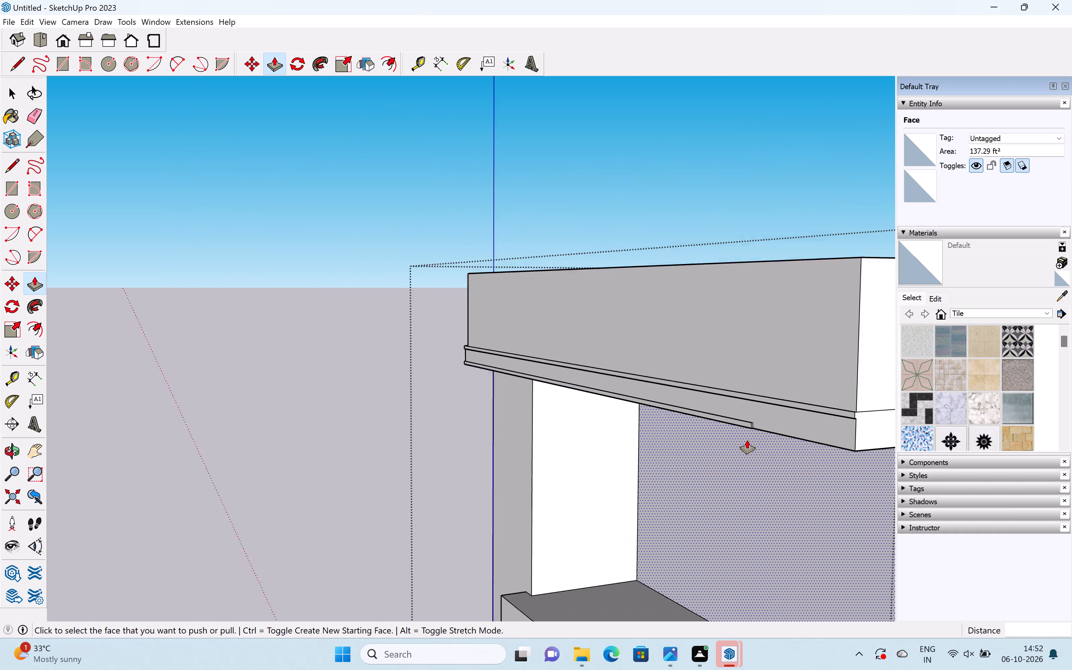
pyautogui.scroll(-3, 747, 440)
pyautogui.keyDown('shift'); pyautogui.moveTo(748, 445); pyautogui.dragTo(561, 373, button='middle'); pyautogui.keyUp('shift')
pyautogui.scroll(6, 454, 348)
pyautogui.scroll(7, 531, 331)
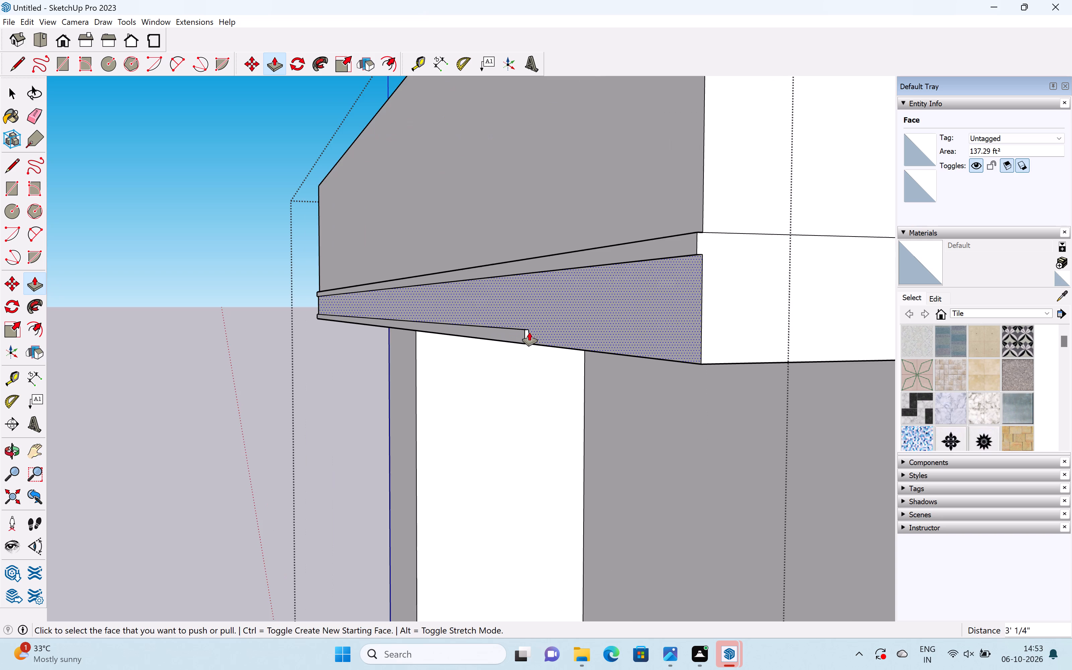
pyautogui.scroll(4, 529, 332)
pyautogui.moveTo(527, 334); pyautogui.dragTo(749, 409)
# Pull the bottom band's end face the remaining distance of about 8 5/8" to the far corner of the strip's front face.
pyautogui.scroll(-8, 729, 401)
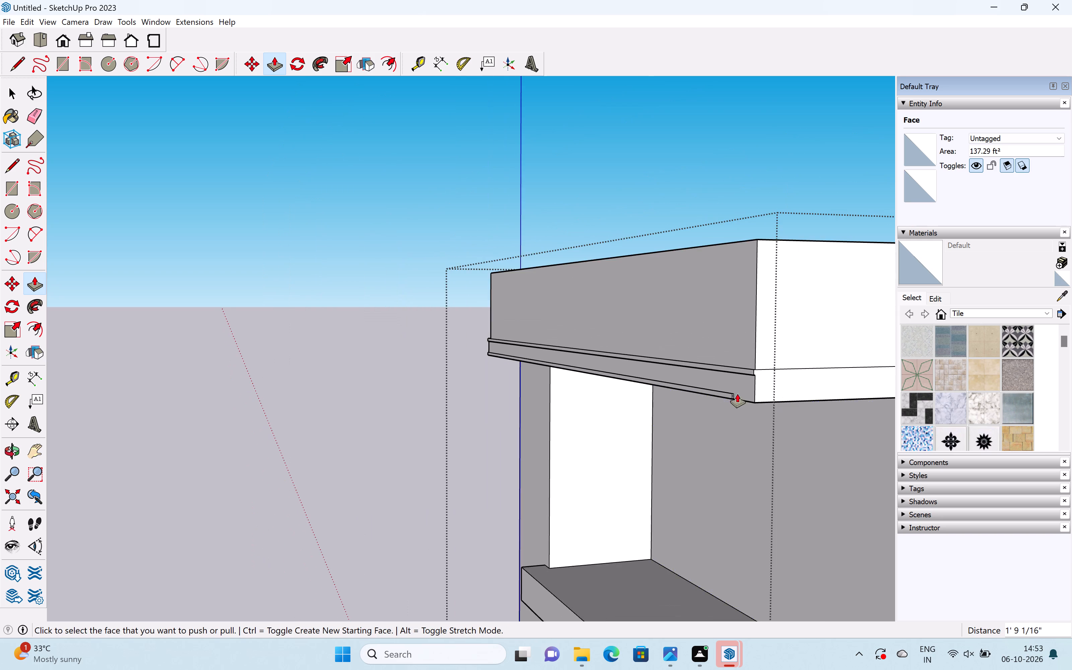
pyautogui.scroll(12, 737, 394)
pyautogui.moveTo(727, 399); pyautogui.dragTo(791, 416)
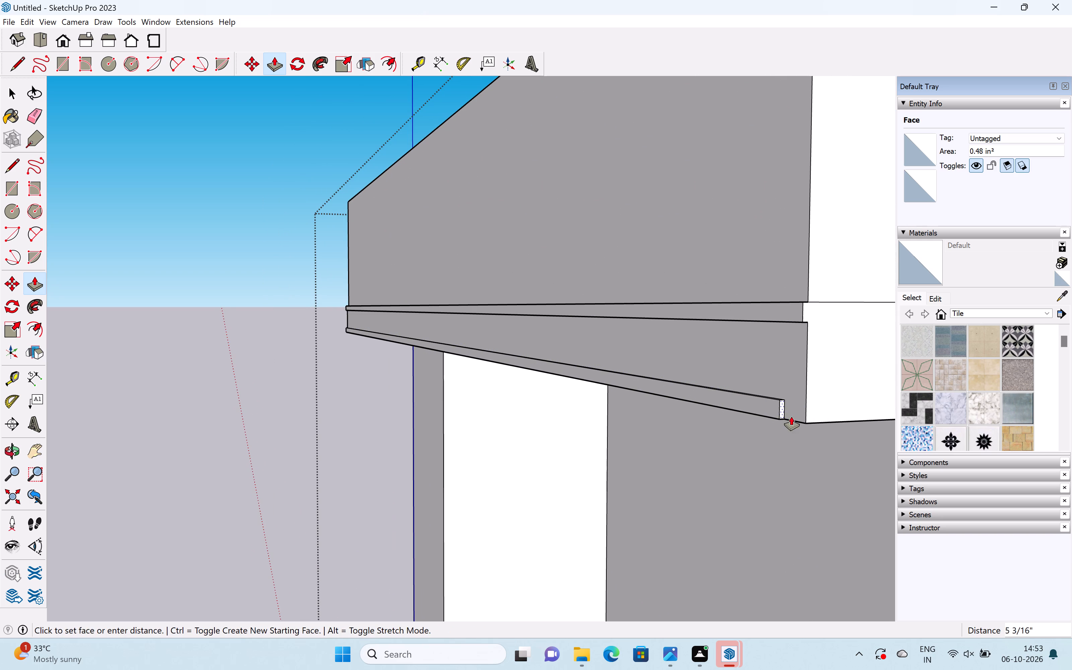
pyautogui.moveTo(791, 416); pyautogui.dragTo(806, 421)
# Examine the bottom band at the strip's far corner and along the front back to the corner pier.
pyautogui.scroll(1, 812, 411)
pyautogui.scroll(-1, 812, 410)
pyautogui.scroll(3, 812, 410)
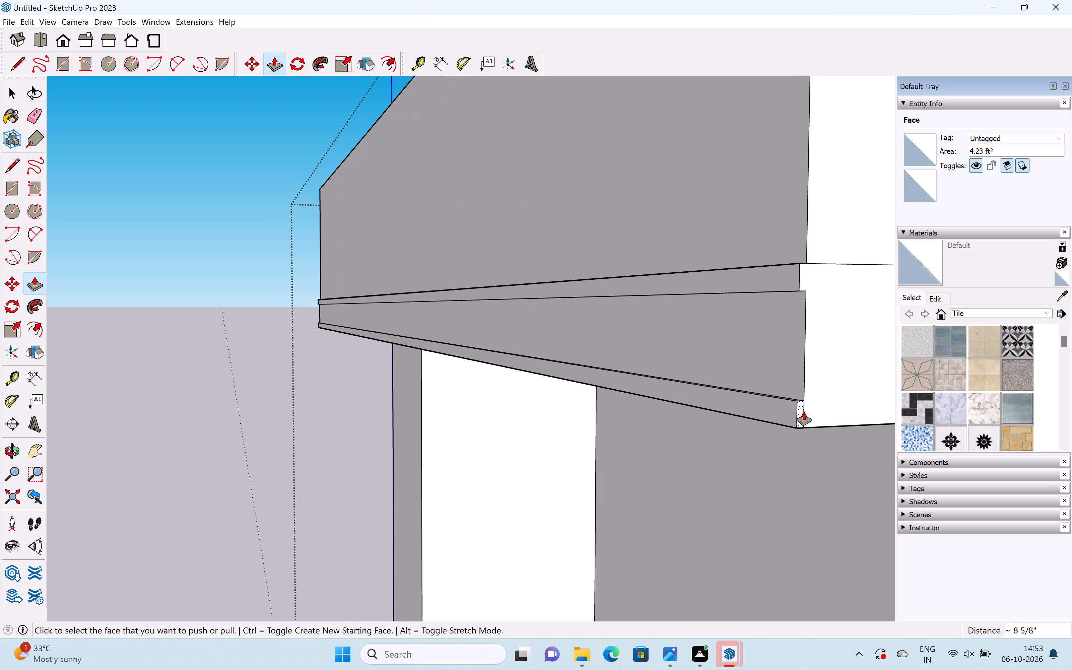
pyautogui.scroll(-6, 779, 429)
pyautogui.moveTo(699, 450); pyautogui.dragTo(961, 426, button='middle')
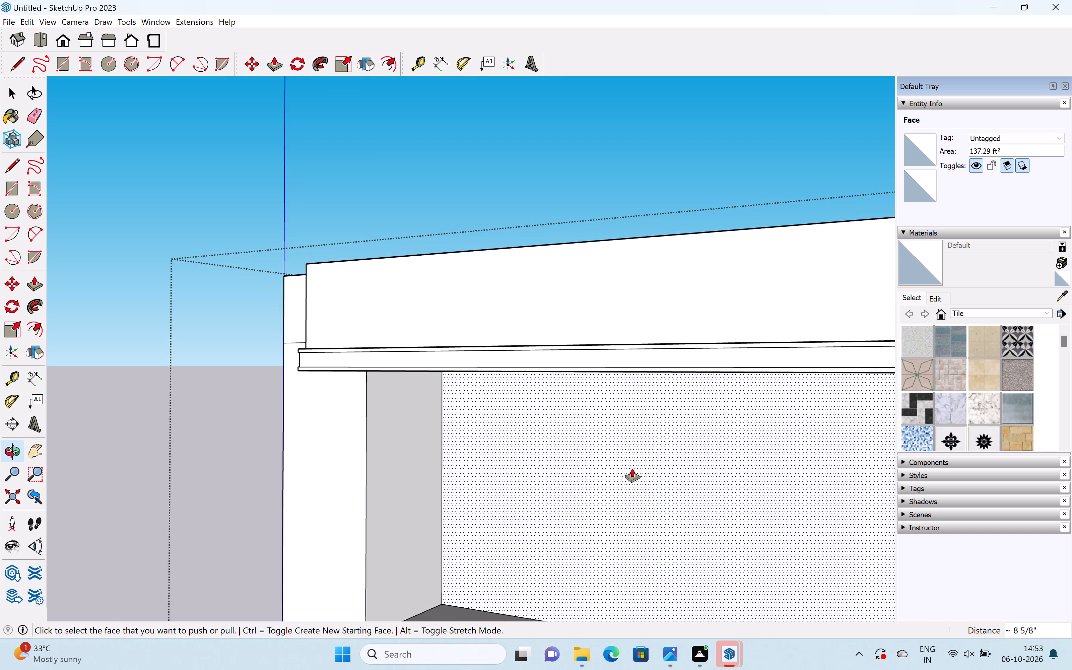
pyautogui.scroll(-3, 653, 471)
pyautogui.moveTo(328, 452); pyautogui.dragTo(761, 425, button='middle')
pyautogui.scroll(9, 507, 368)
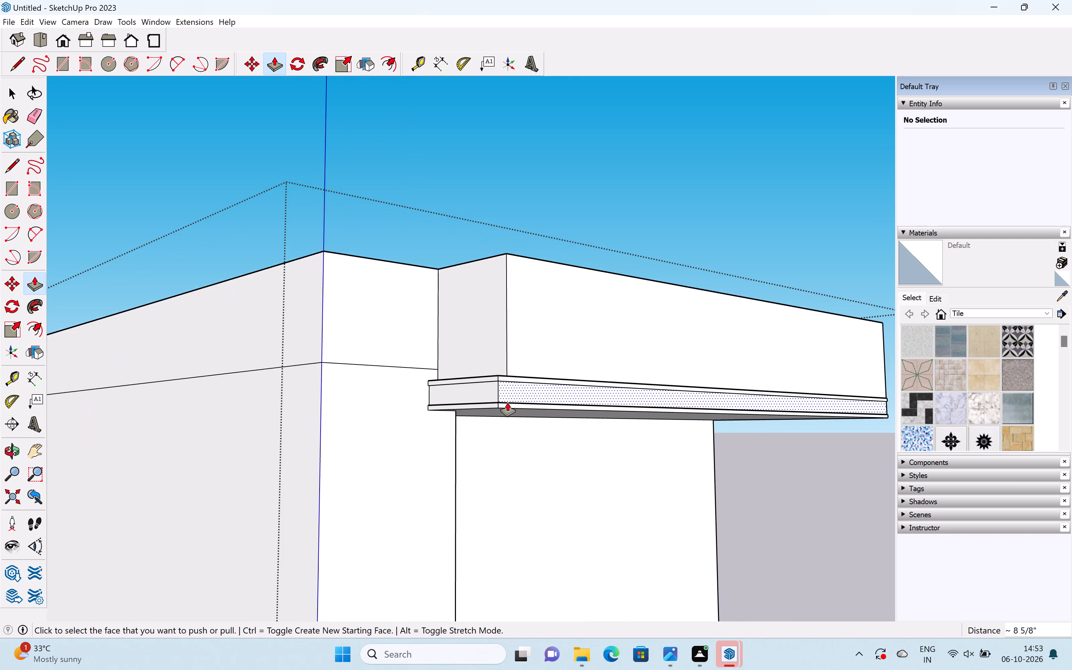
# Erase the short leftover seam edges crossing the underside of the top band near the strip's front corner.
pyautogui.scroll(3, 508, 402)
pyautogui.moveTo(519, 361); pyautogui.dragTo(567, 297, button='middle')
pyautogui.scroll(11, 507, 358)
pyautogui.moveTo(505, 351); pyautogui.dragTo(542, 295, button='middle')
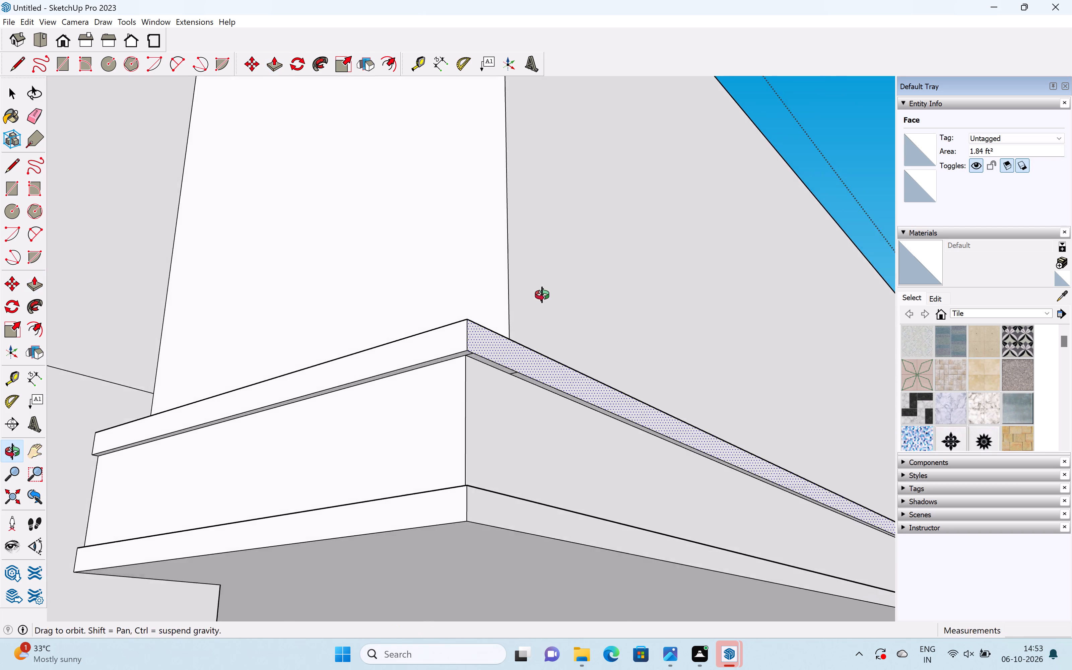
pyautogui.moveTo(542, 295); pyautogui.dragTo(547, 288, button='middle')
pyautogui.scroll(9, 465, 379)
pyautogui.press('space')
pyautogui.press('e')
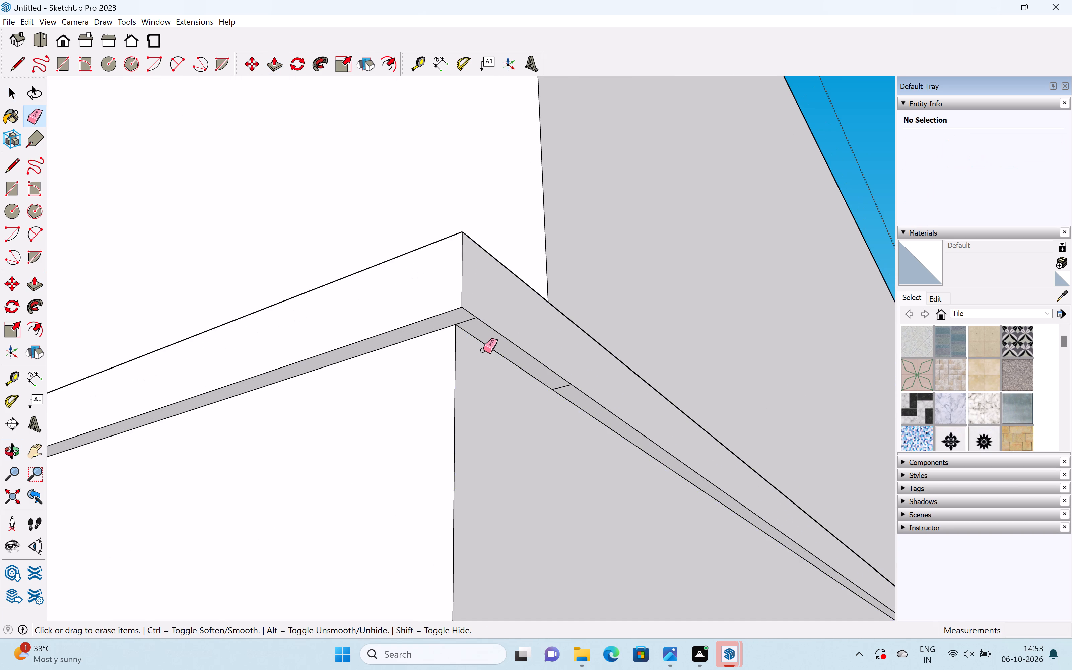
pyautogui.scroll(5, 481, 349)
pyautogui.moveTo(448, 290); pyautogui.dragTo(477, 310)
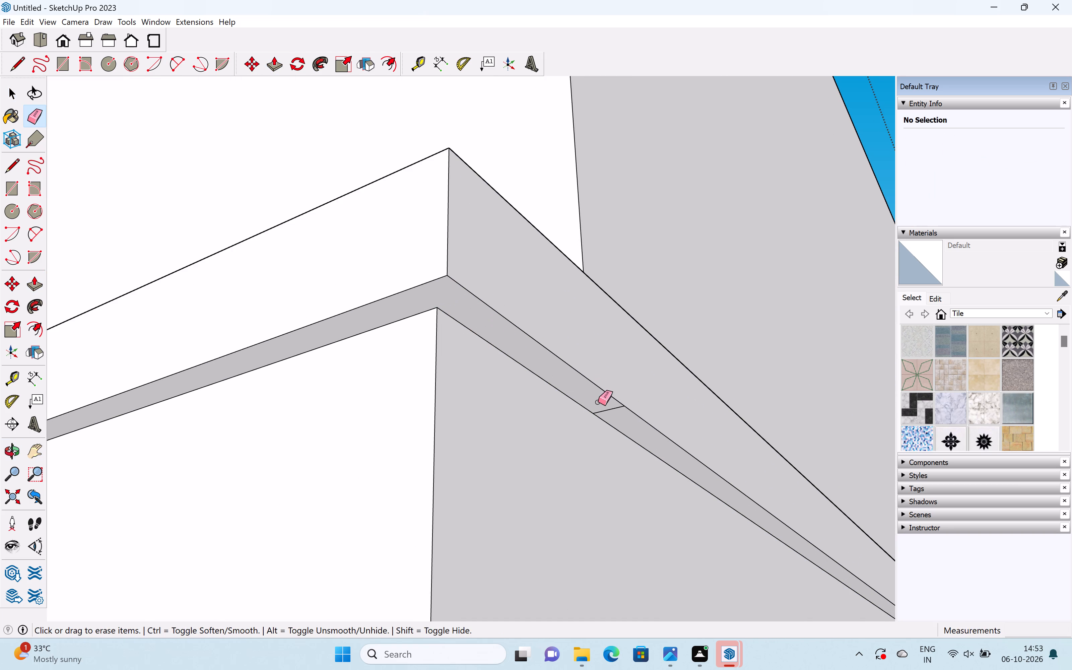
pyautogui.moveTo(600, 403); pyautogui.dragTo(636, 426)
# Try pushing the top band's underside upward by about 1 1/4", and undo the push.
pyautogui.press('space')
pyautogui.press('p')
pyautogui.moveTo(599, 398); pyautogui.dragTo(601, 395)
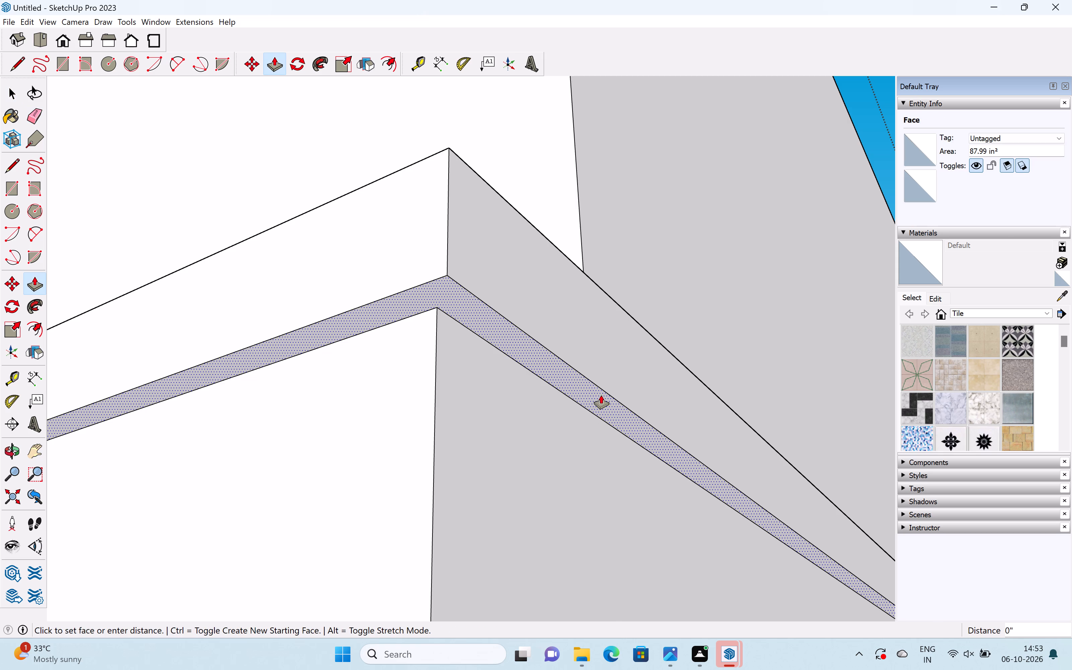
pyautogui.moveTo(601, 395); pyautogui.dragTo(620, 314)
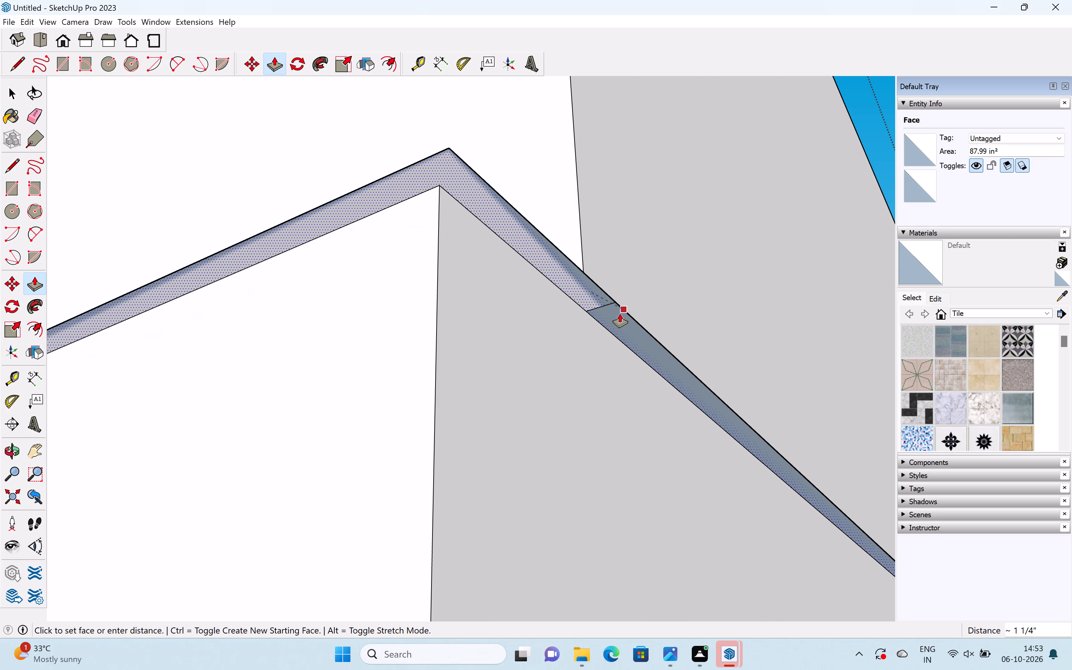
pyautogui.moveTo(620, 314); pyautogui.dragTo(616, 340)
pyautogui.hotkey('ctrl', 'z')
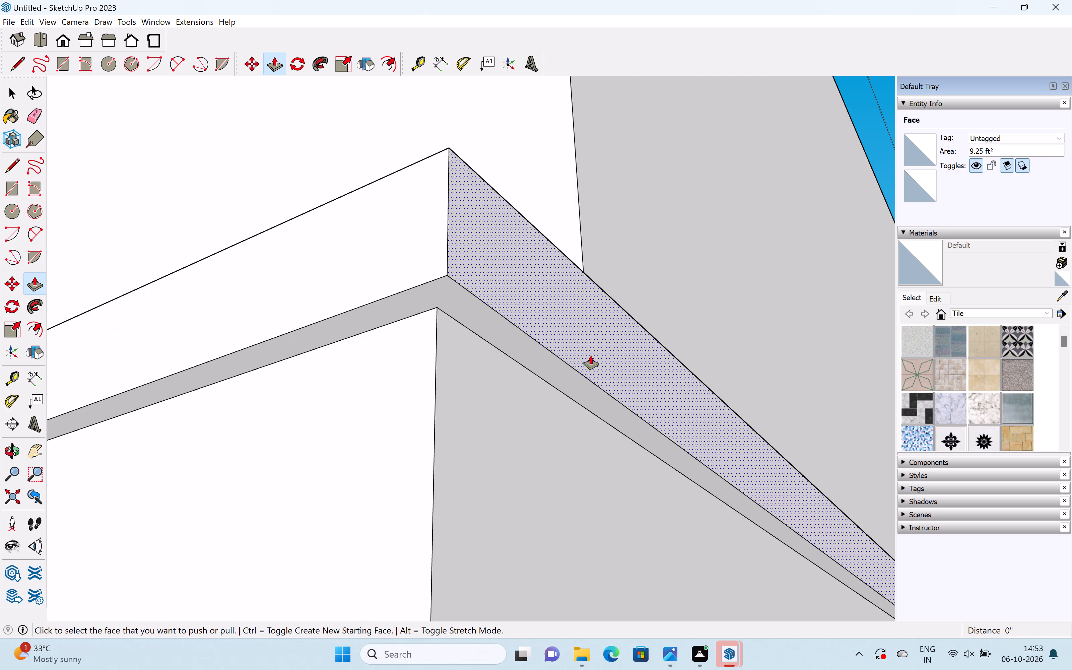
# Push the top band's underside upward by about 13/16" to thin the band.
pyautogui.moveTo(570, 378); pyautogui.dragTo(587, 312)
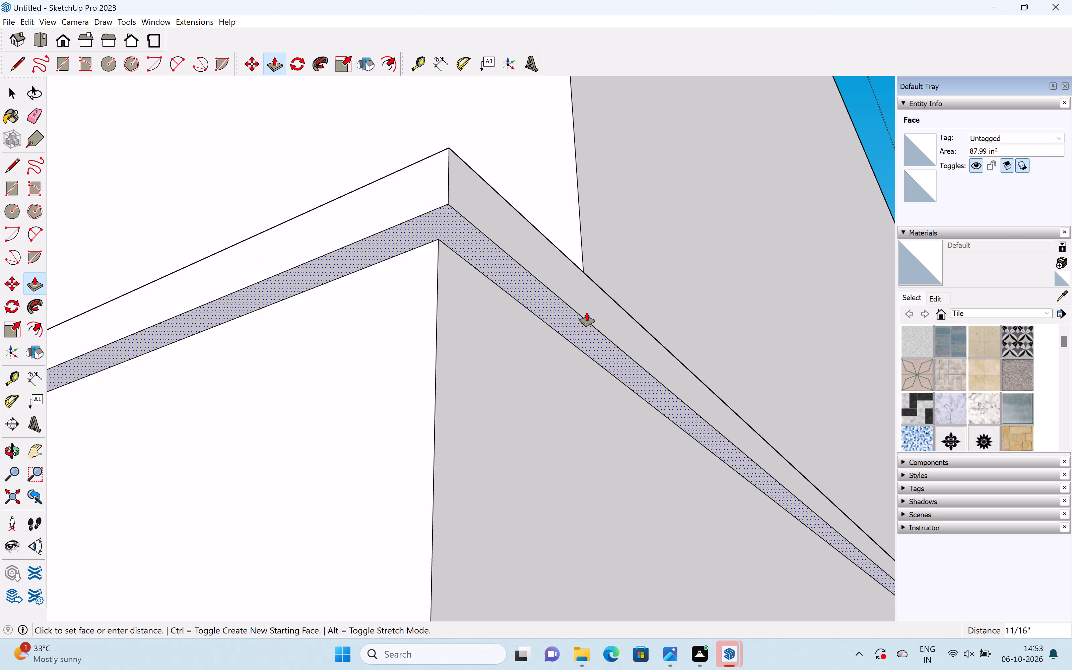
pyautogui.moveTo(587, 312); pyautogui.dragTo(590, 304)
# Examine the thinned top band at the corner and along the front to the strip's far end.
pyautogui.scroll(-10, 584, 325)
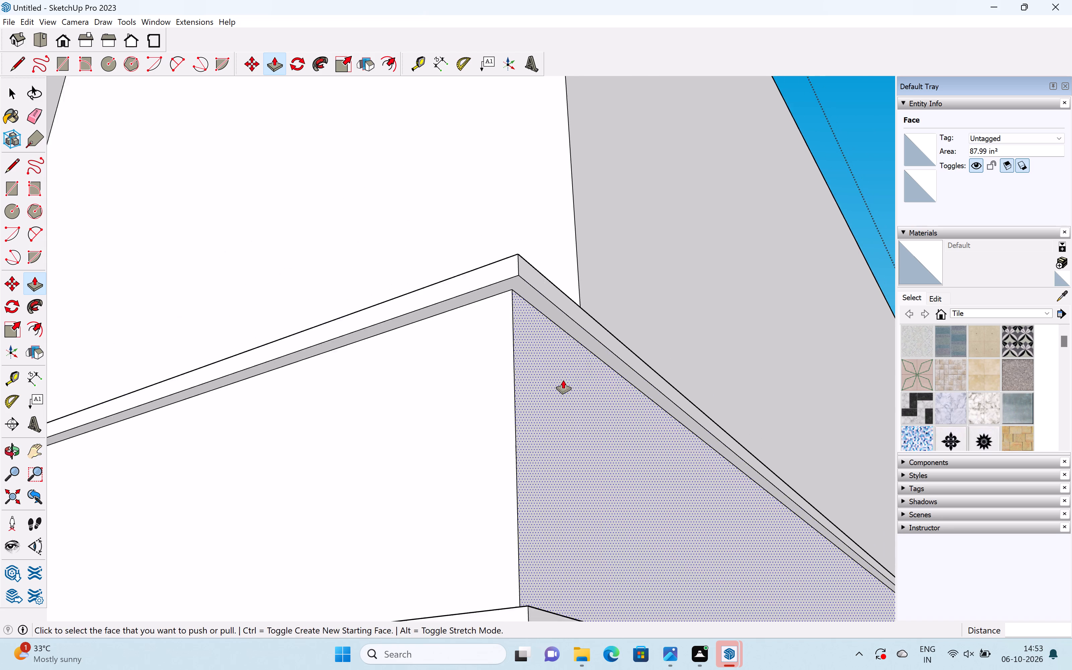
pyautogui.scroll(-16, 563, 380)
pyautogui.moveTo(571, 404); pyautogui.dragTo(535, 507, button='middle')
pyautogui.scroll(-7, 549, 473)
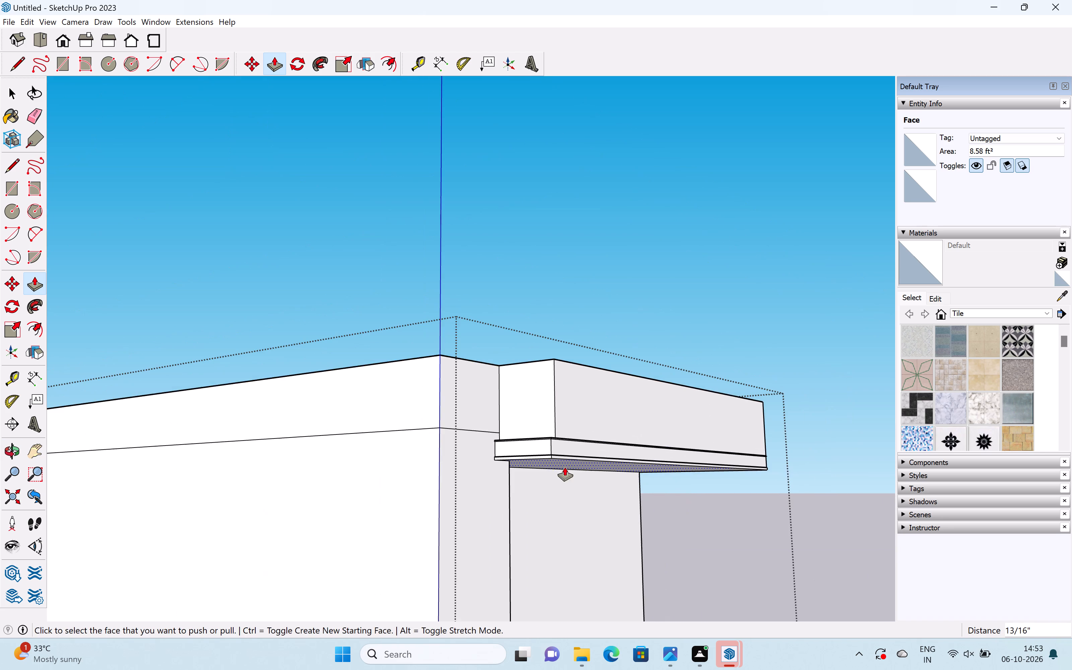
pyautogui.moveTo(740, 447); pyautogui.dragTo(509, 482, button='middle')
pyautogui.scroll(7, 766, 517)
pyautogui.scroll(4, 642, 409)
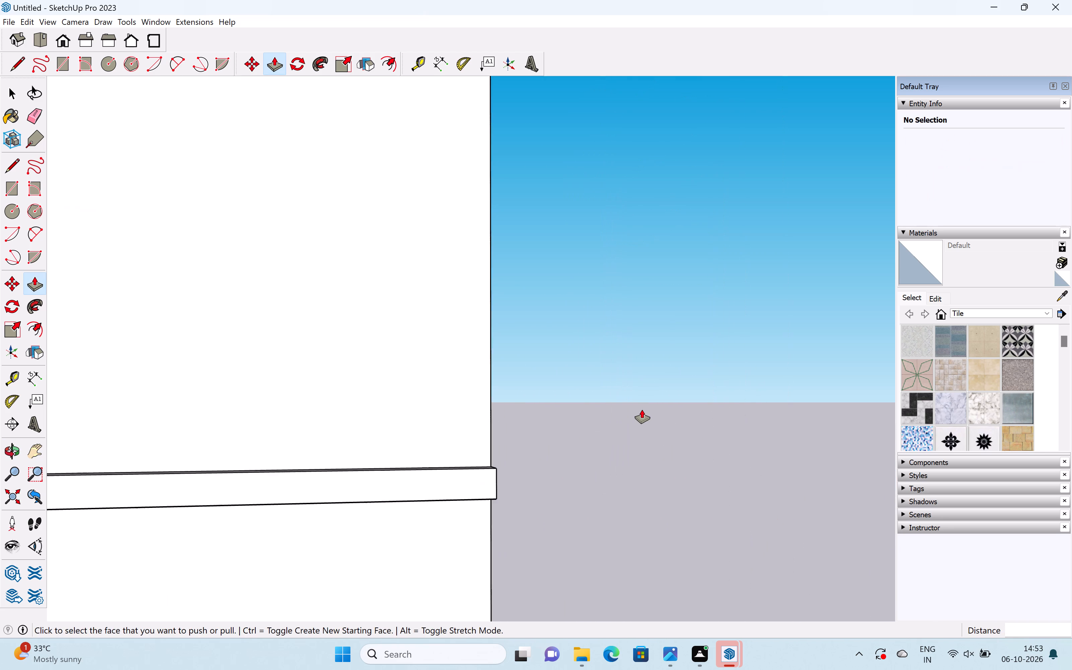
pyautogui.scroll(2, 642, 409)
pyautogui.scroll(-12, 646, 413)
pyautogui.scroll(-4, 379, 458)
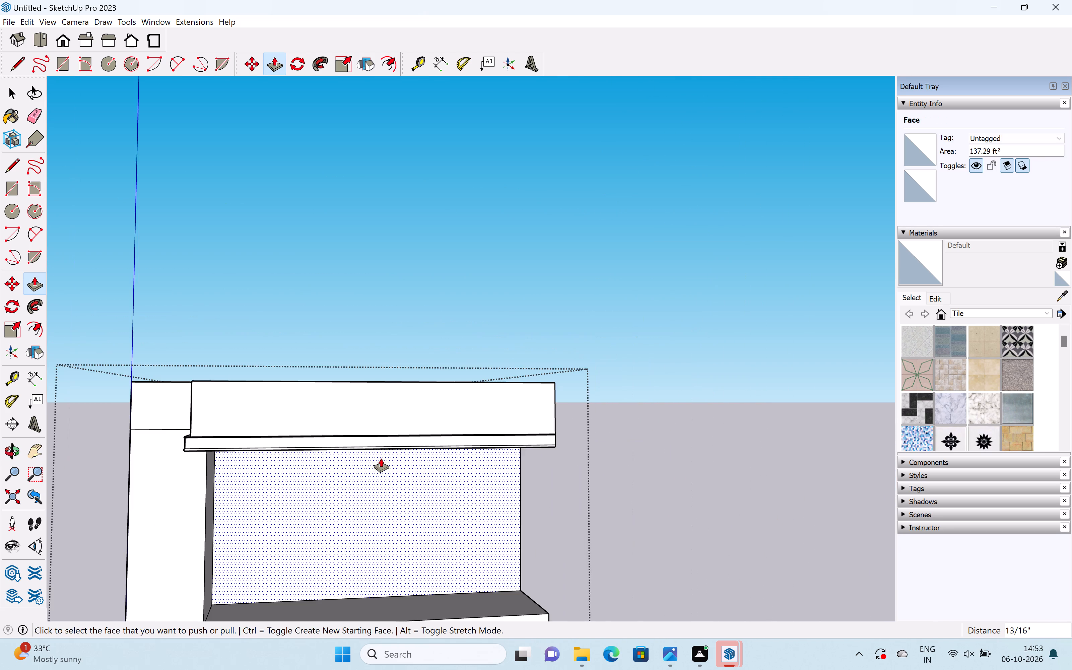
# Push the bottom band's underside slightly upward to thin the band.
pyautogui.moveTo(379, 460); pyautogui.dragTo(751, 374, button='middle')
pyautogui.scroll(17, 675, 344)
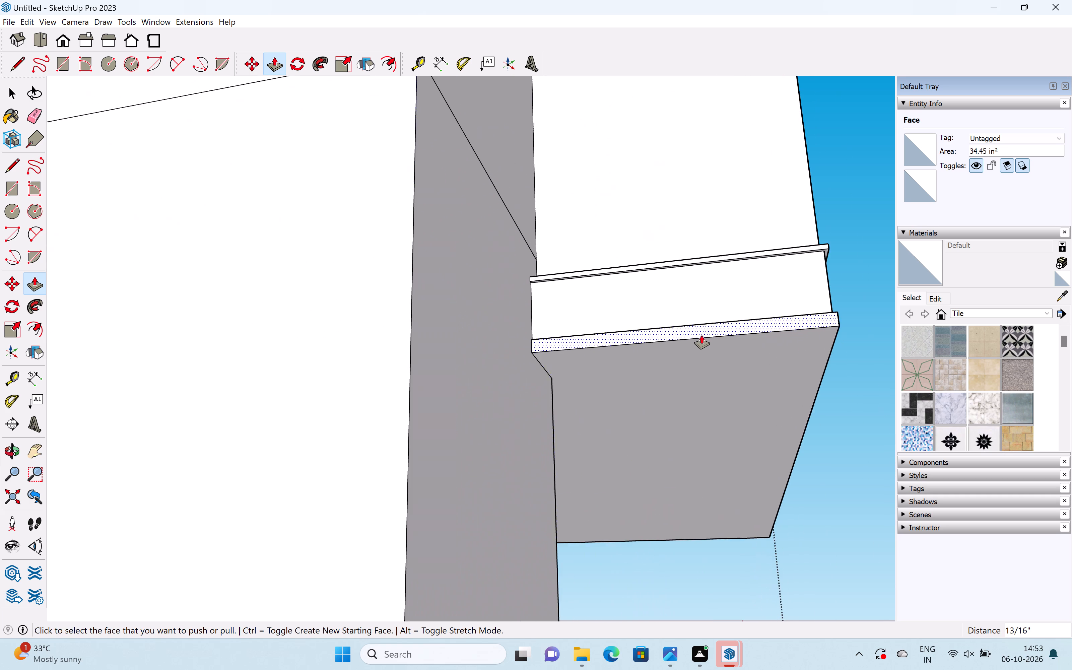
pyautogui.moveTo(733, 344); pyautogui.dragTo(525, 418, button='middle')
pyautogui.scroll(-5, 593, 388)
pyautogui.keyDown('shift'); pyautogui.moveTo(665, 375); pyautogui.dragTo(657, 375, button='middle'); pyautogui.keyUp('shift')
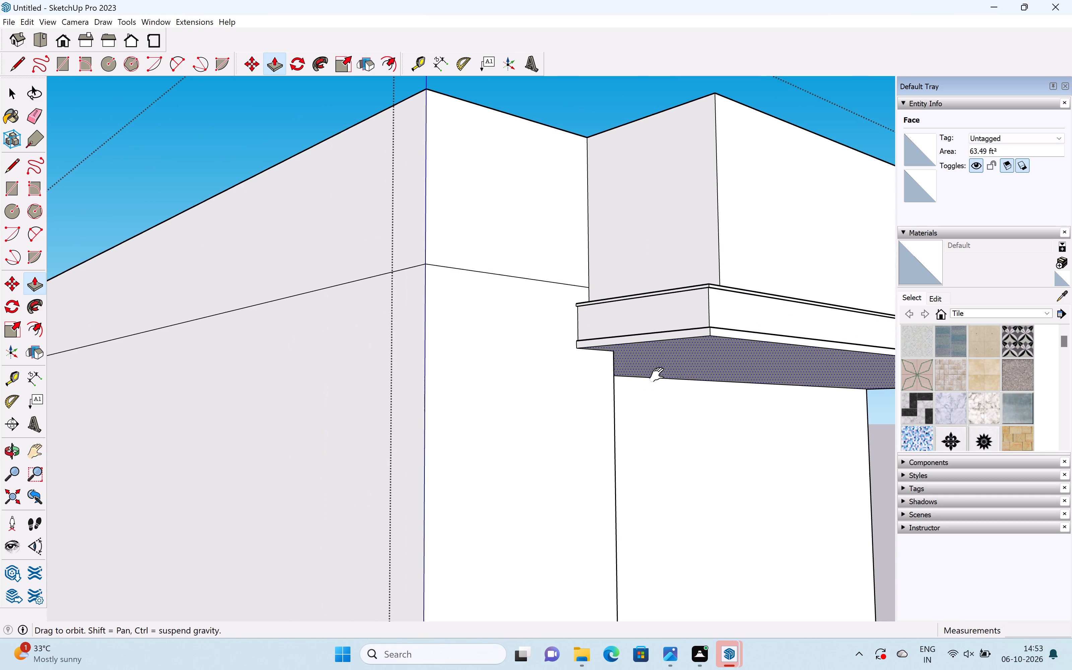
pyautogui.keyDown('shift'); pyautogui.moveTo(657, 375); pyautogui.dragTo(511, 410, button='middle'); pyautogui.keyUp('shift')
pyautogui.moveTo(485, 424); pyautogui.dragTo(575, 365, button='middle')
pyautogui.scroll(4, 573, 353)
pyautogui.moveTo(570, 341); pyautogui.dragTo(572, 340)
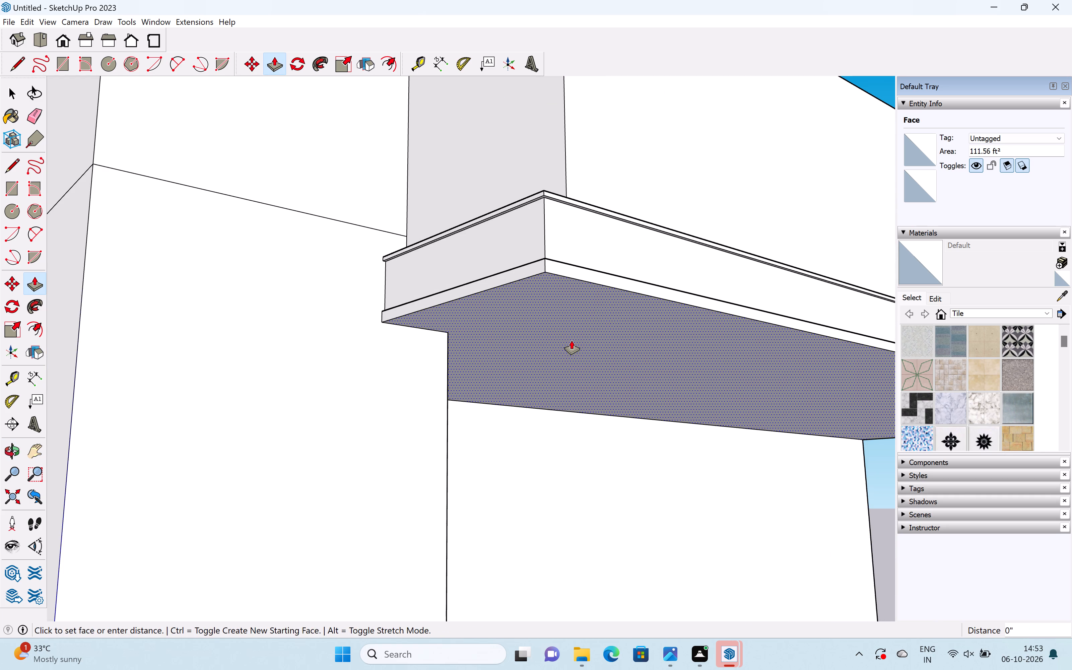
pyautogui.moveTo(572, 340); pyautogui.dragTo(573, 337)
pyautogui.scroll(-14, 573, 339)
pyautogui.press('space')
# Examine both projecting bands from a distance, around the front corner and from beneath.
pyautogui.scroll(-5, 569, 349)
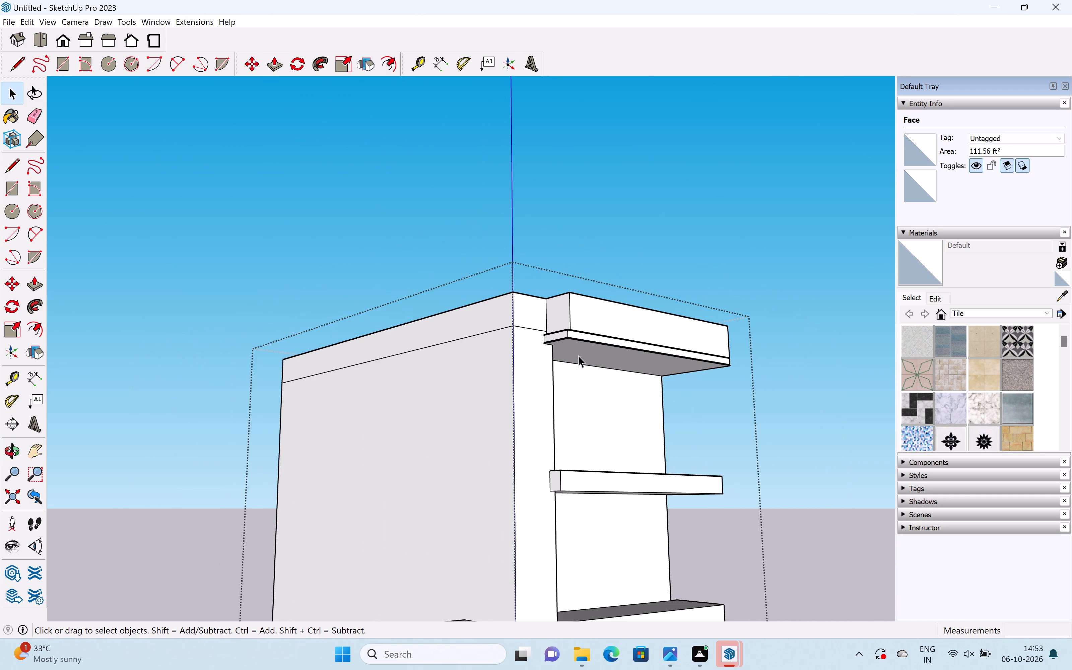
pyautogui.scroll(-1, 626, 364)
pyautogui.moveTo(626, 364); pyautogui.dragTo(582, 423, button='middle')
pyautogui.click(783, 368)
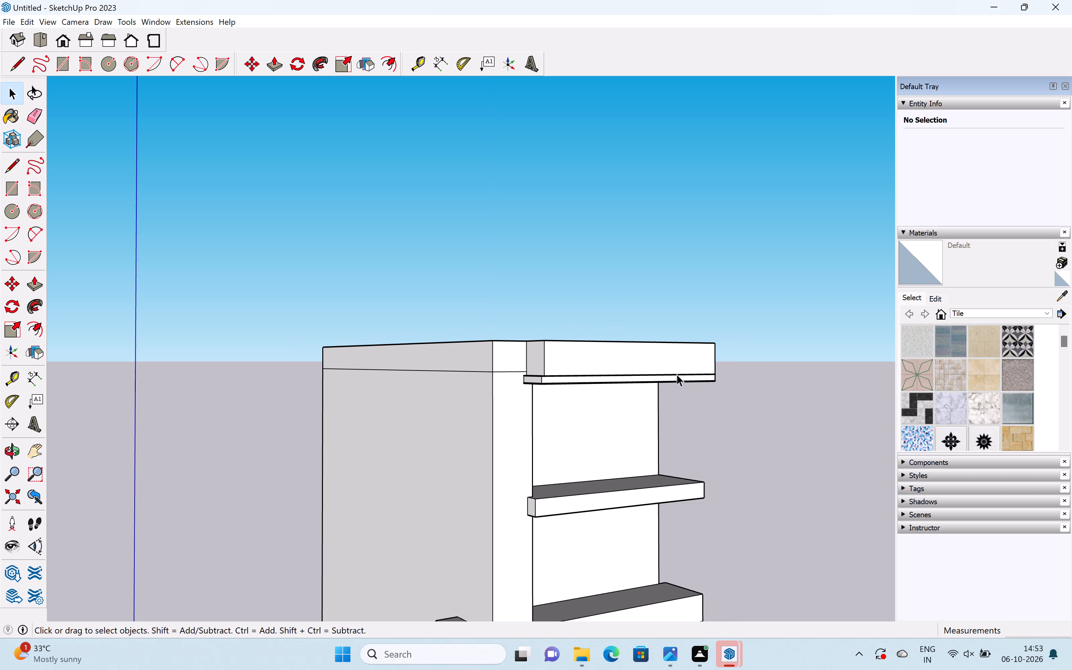
pyautogui.scroll(11, 607, 392)
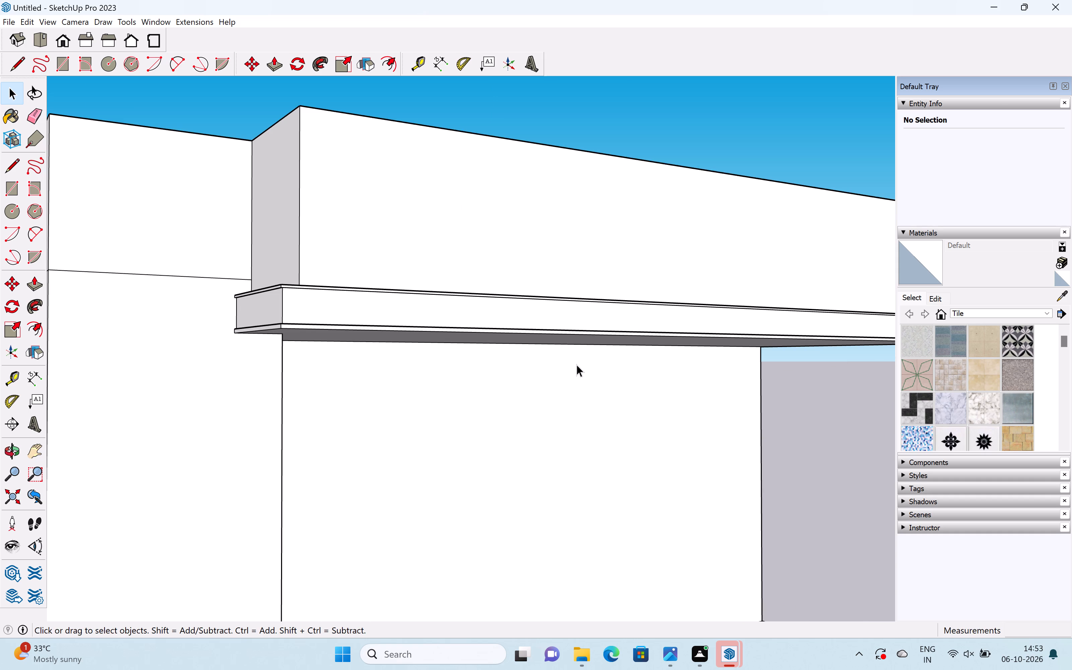
pyautogui.moveTo(578, 363); pyautogui.dragTo(671, 348, button='middle')
pyautogui.scroll(4, 634, 332)
pyautogui.scroll(-4, 659, 317)
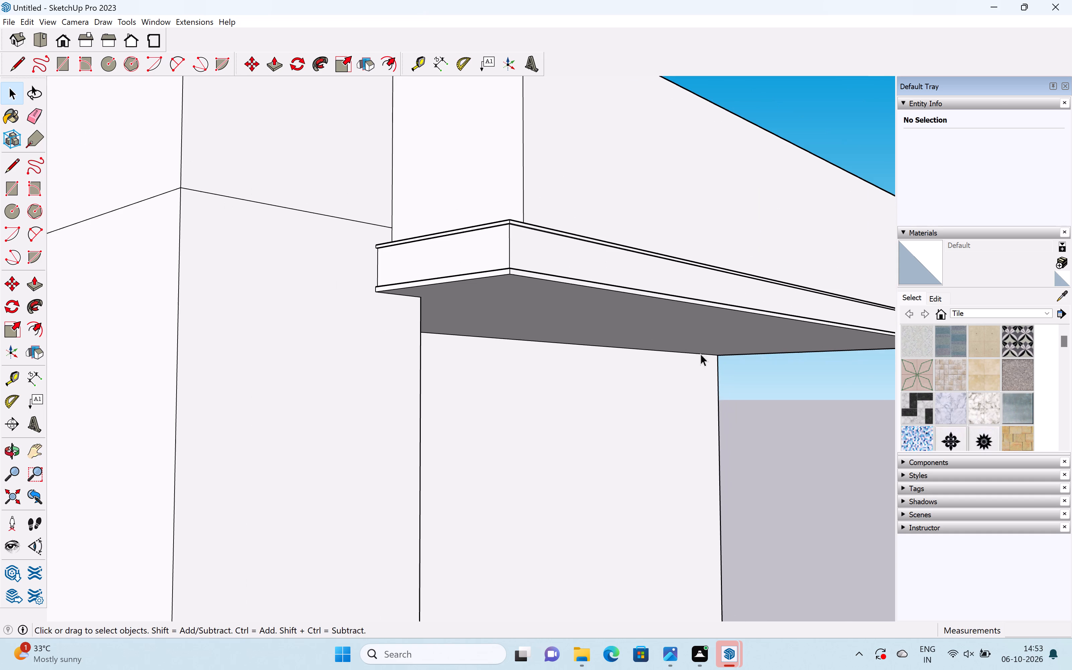
pyautogui.moveTo(645, 277); pyautogui.dragTo(687, 343, button='middle')
pyautogui.scroll(7, 674, 336)
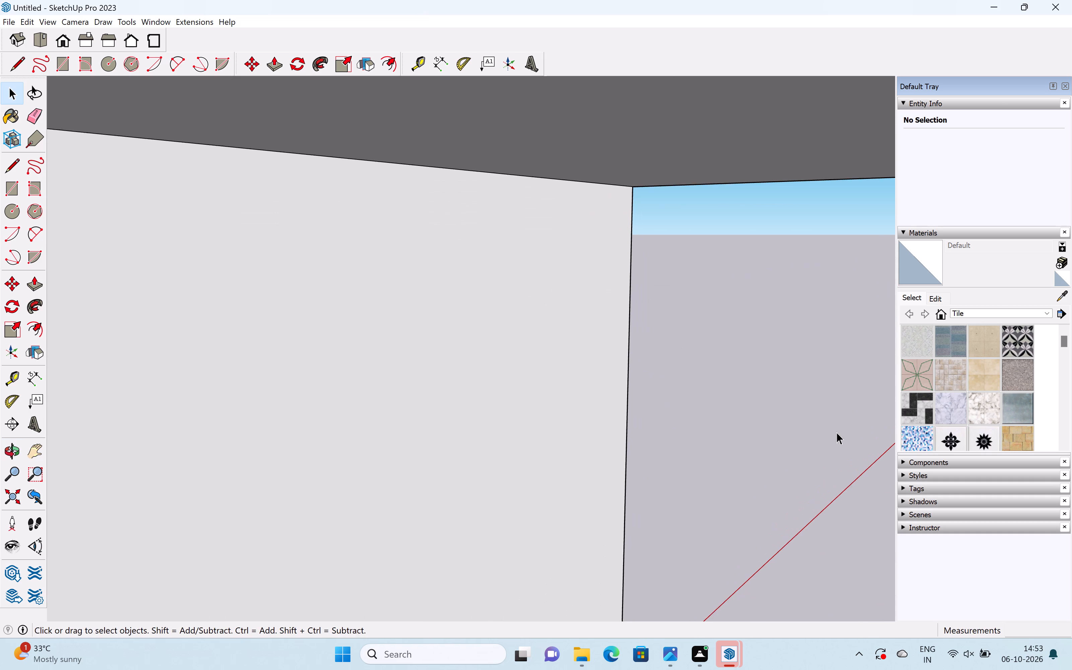
pyautogui.scroll(-8, 785, 411)
pyautogui.scroll(6, 731, 425)
pyautogui.scroll(-6, 721, 423)
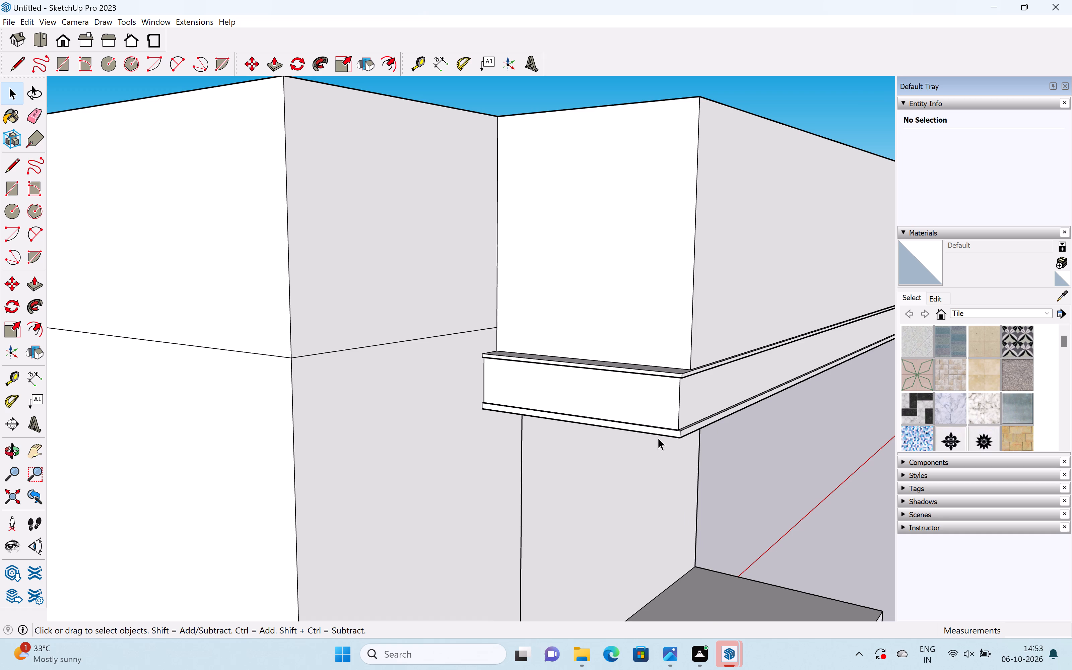
# Open the building group for editing and pull the bottom band's underside slightly downward to thicken the band.
pyautogui.moveTo(683, 436); pyautogui.dragTo(692, 462, button='middle')
pyautogui.scroll(9, 711, 412)
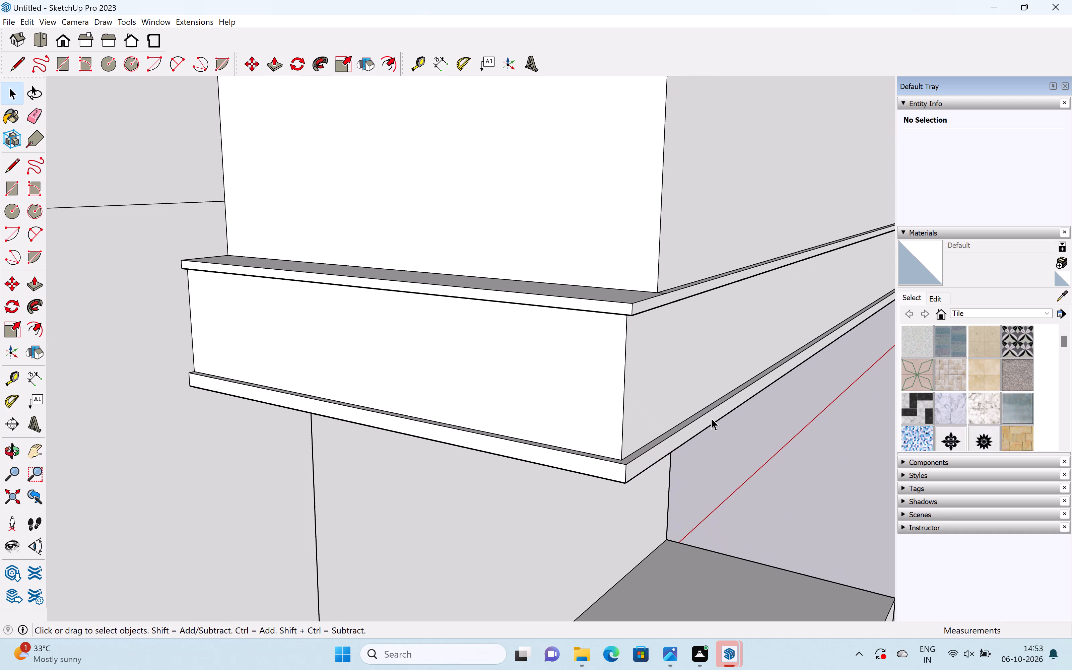
pyautogui.moveTo(624, 467); pyautogui.dragTo(687, 283, button='middle')
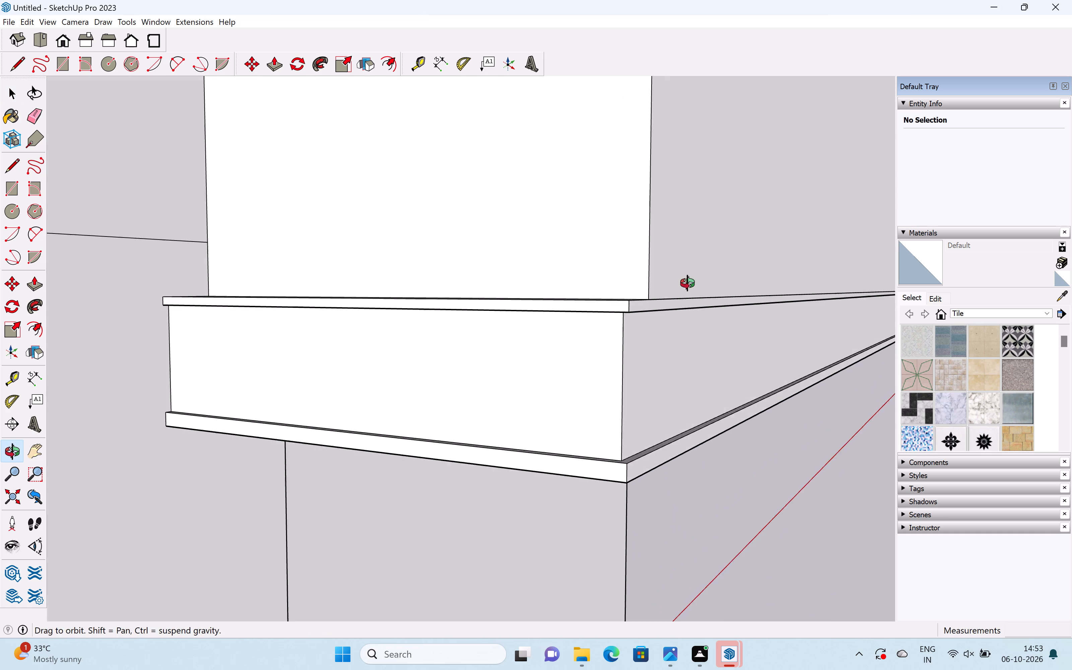
pyautogui.moveTo(687, 283); pyautogui.dragTo(707, 219, button='middle')
pyautogui.press('p')
pyautogui.moveTo(547, 528); pyautogui.dragTo(550, 535)
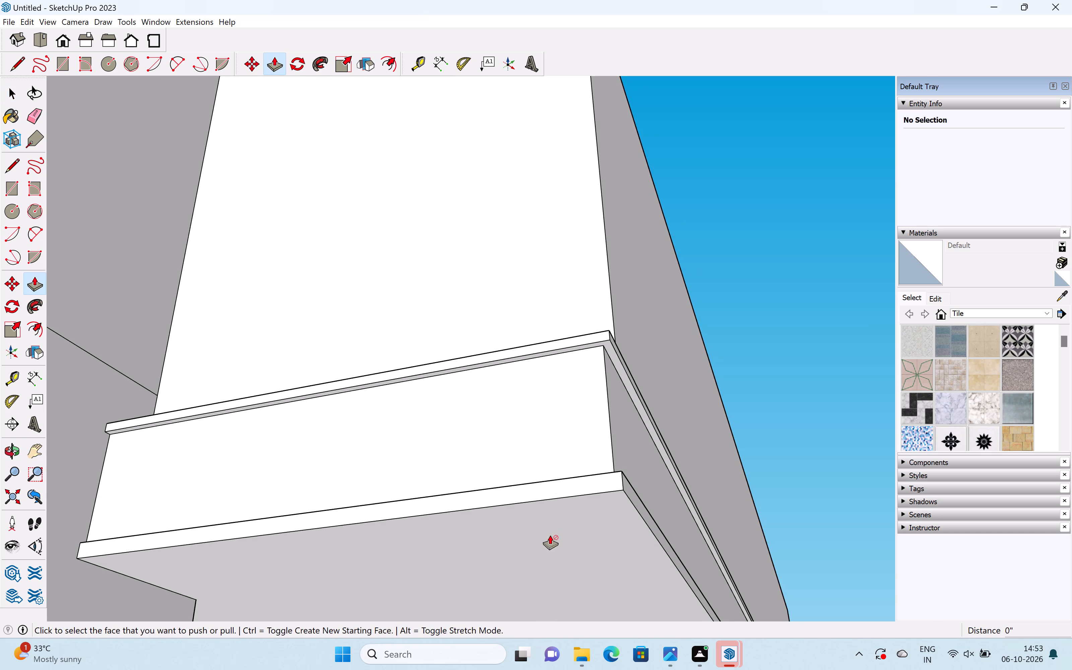
pyautogui.moveTo(550, 535); pyautogui.dragTo(551, 538)
pyautogui.press('space')
pyautogui.doubleClick(550, 534)
pyautogui.press('p')
pyautogui.moveTo(551, 534); pyautogui.dragTo(552, 540)
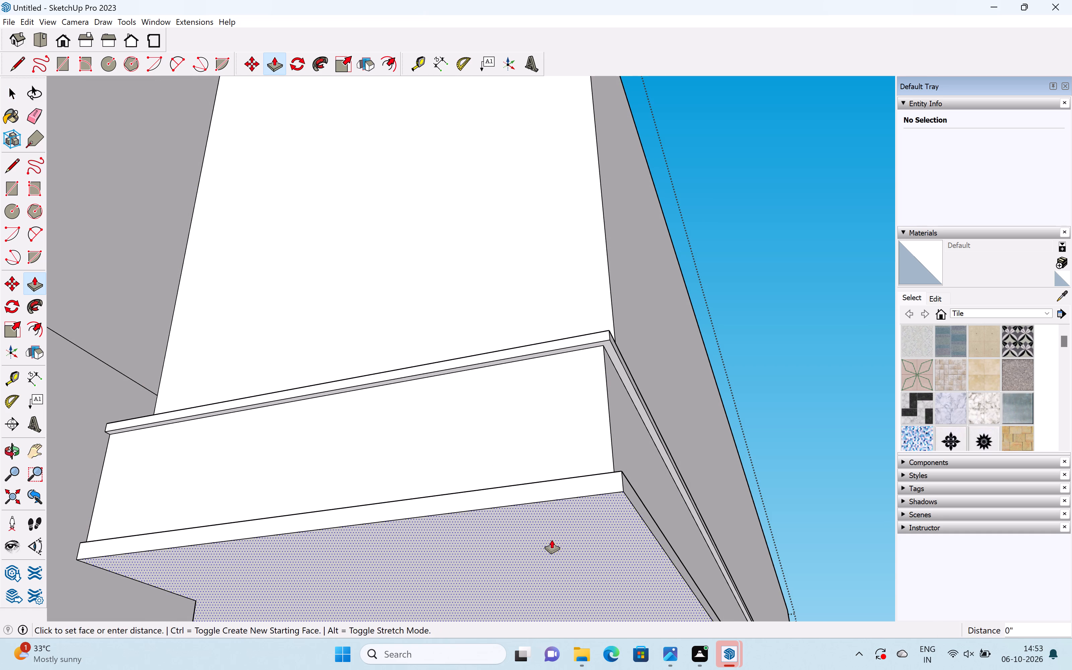
pyautogui.moveTo(552, 540); pyautogui.dragTo(552, 559)
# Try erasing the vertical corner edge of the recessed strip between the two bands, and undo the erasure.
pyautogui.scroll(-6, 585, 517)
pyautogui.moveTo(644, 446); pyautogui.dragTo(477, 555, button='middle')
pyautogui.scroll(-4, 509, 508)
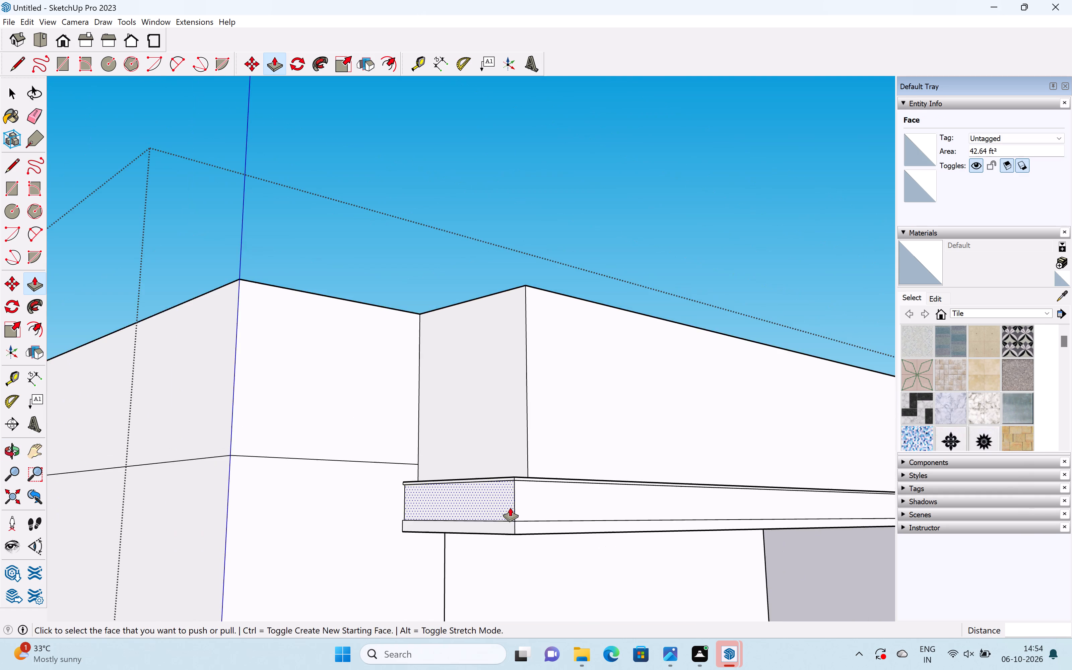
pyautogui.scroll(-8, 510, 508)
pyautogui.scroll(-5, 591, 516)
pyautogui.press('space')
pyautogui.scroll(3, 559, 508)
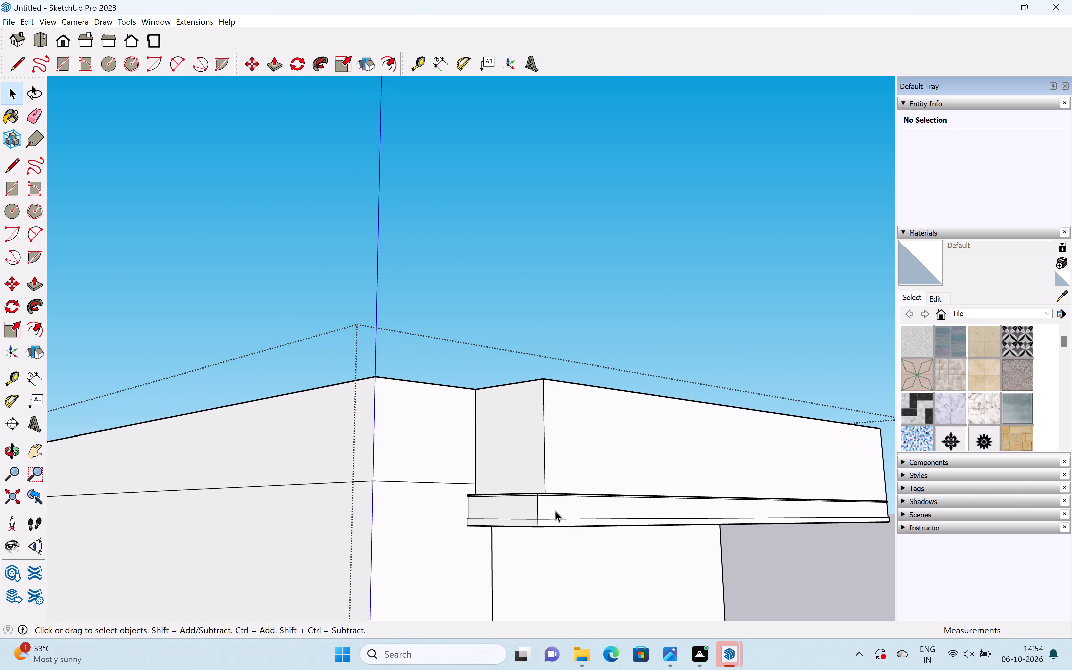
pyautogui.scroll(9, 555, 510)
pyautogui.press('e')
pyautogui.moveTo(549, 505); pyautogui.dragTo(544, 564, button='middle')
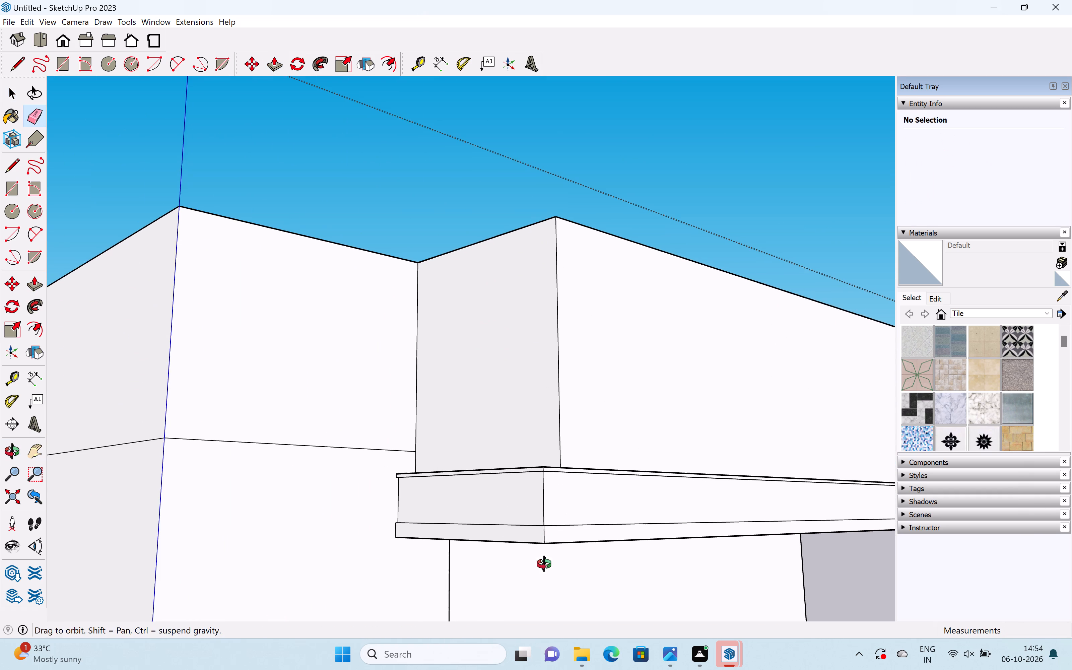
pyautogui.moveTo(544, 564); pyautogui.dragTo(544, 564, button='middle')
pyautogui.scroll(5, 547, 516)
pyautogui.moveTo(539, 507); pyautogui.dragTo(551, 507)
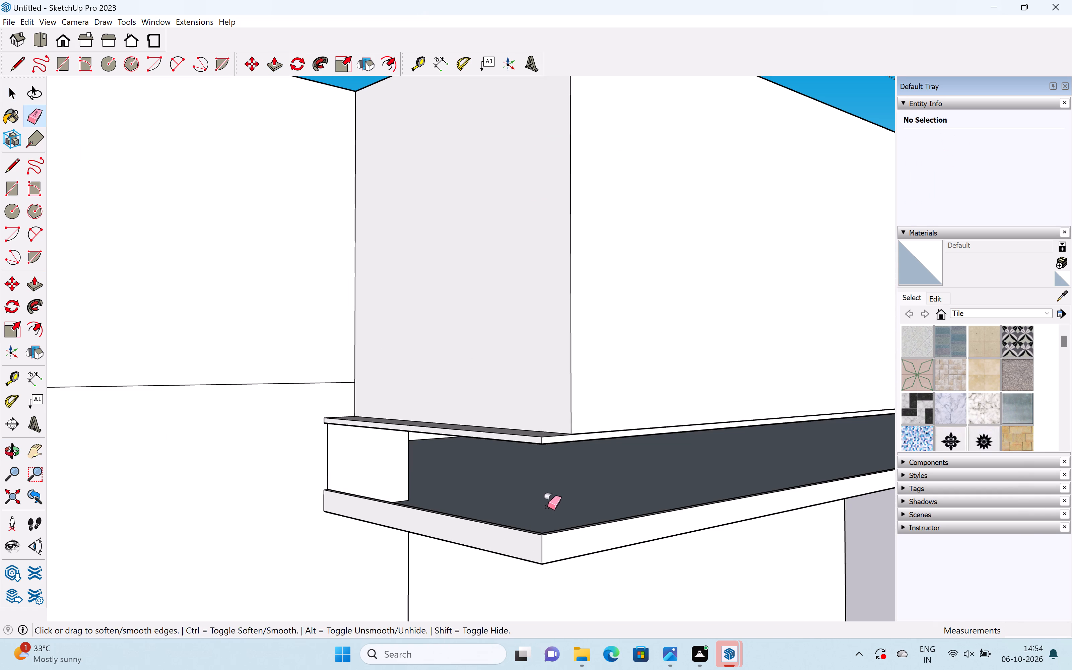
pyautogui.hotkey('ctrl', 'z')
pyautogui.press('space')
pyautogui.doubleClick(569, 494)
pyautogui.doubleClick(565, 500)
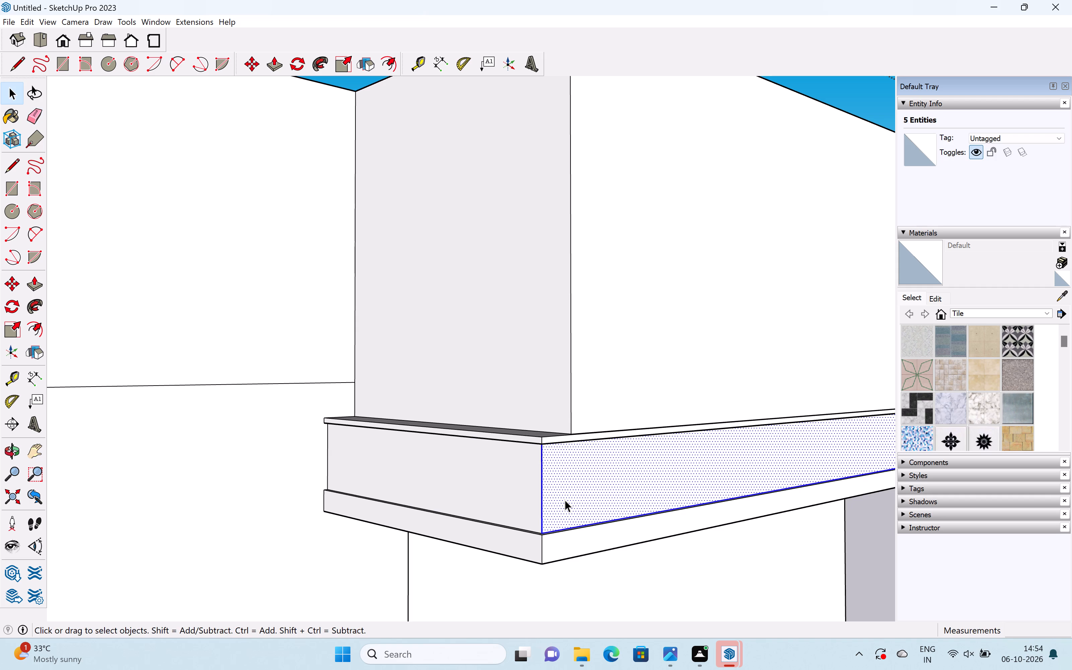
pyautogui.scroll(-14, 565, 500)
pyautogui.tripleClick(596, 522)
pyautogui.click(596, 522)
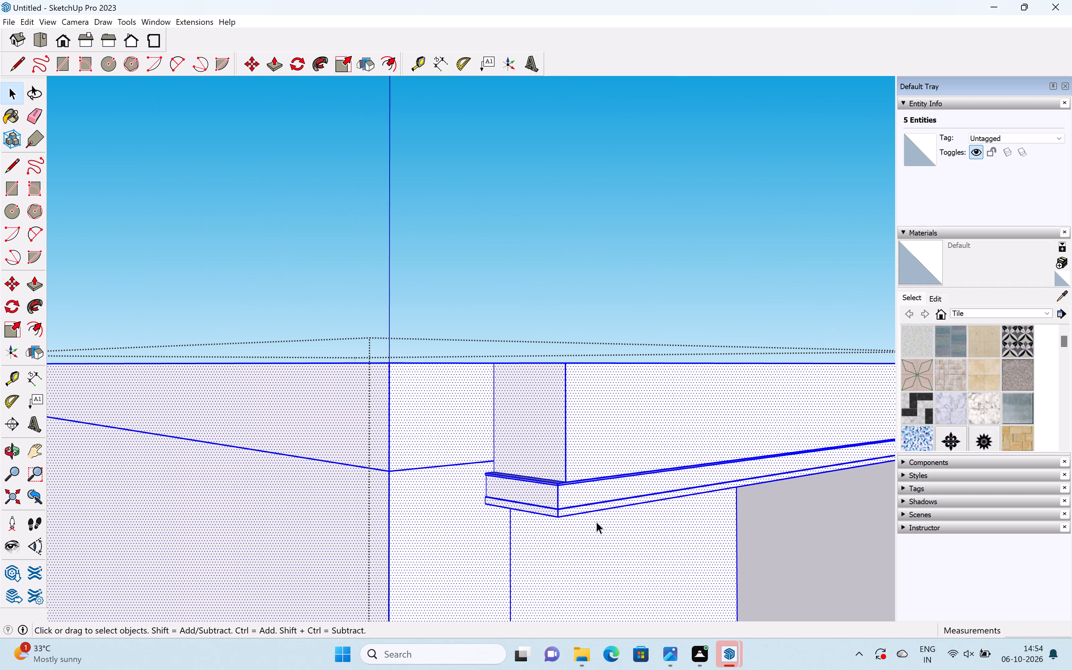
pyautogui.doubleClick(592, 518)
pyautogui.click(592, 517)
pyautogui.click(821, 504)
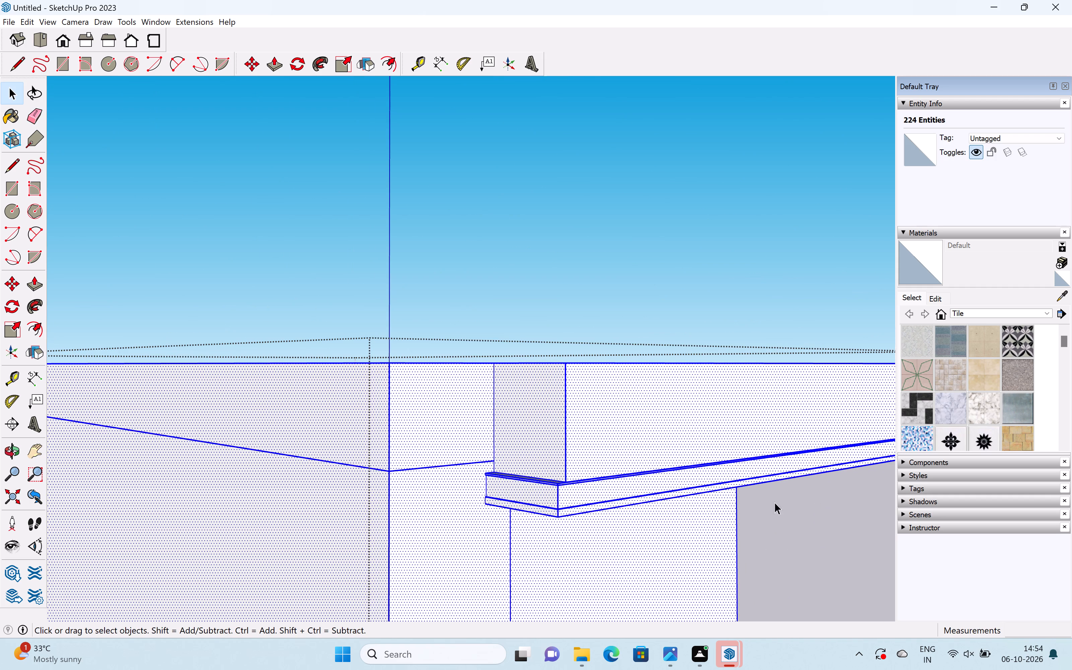
# Erase the short vertical corner edge of the top projecting band.
pyautogui.press('e')
pyautogui.scroll(6, 597, 507)
pyautogui.scroll(5, 566, 666)
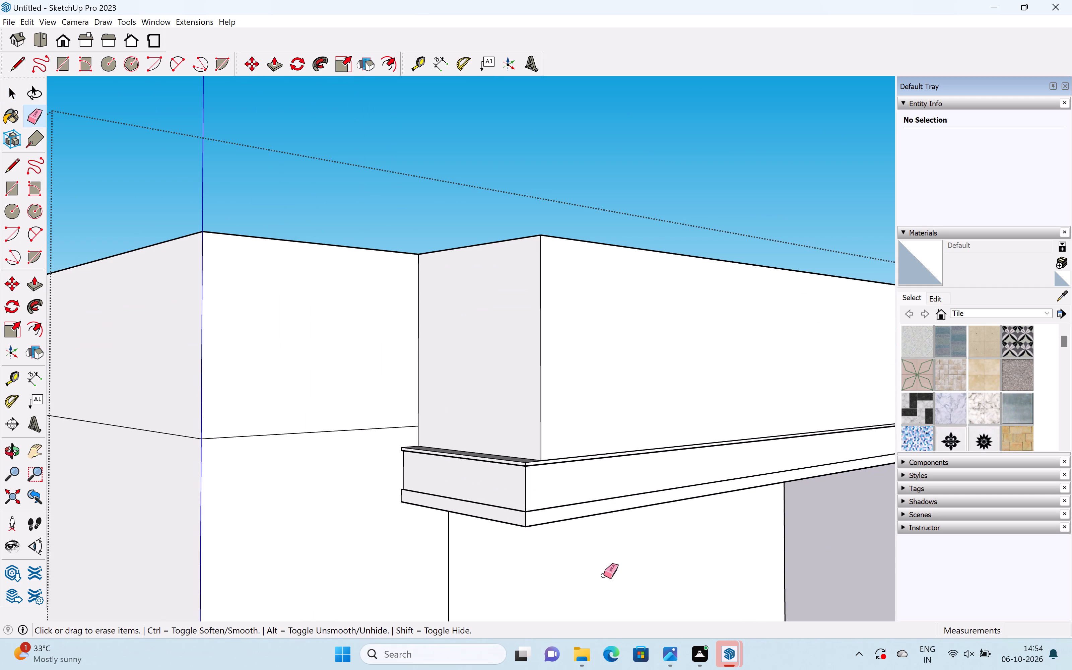
pyautogui.scroll(7, 481, 477)
pyautogui.scroll(-2, 511, 488)
pyautogui.scroll(4, 511, 488)
pyautogui.scroll(7, 552, 508)
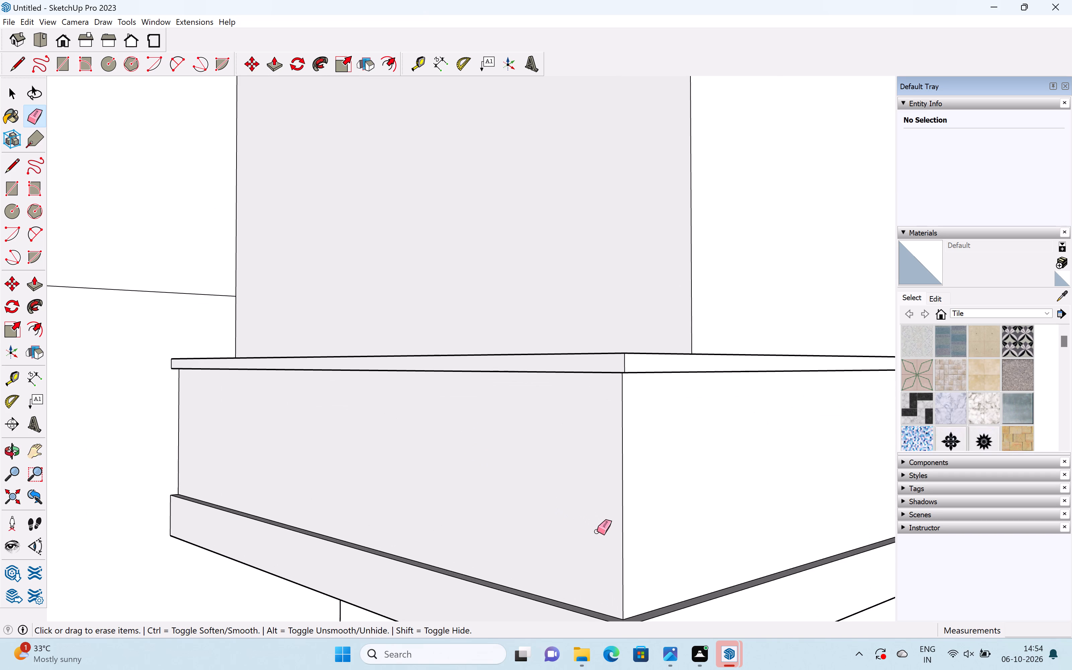
pyautogui.scroll(-8, 603, 532)
pyautogui.scroll(7, 613, 424)
pyautogui.scroll(6, 596, 486)
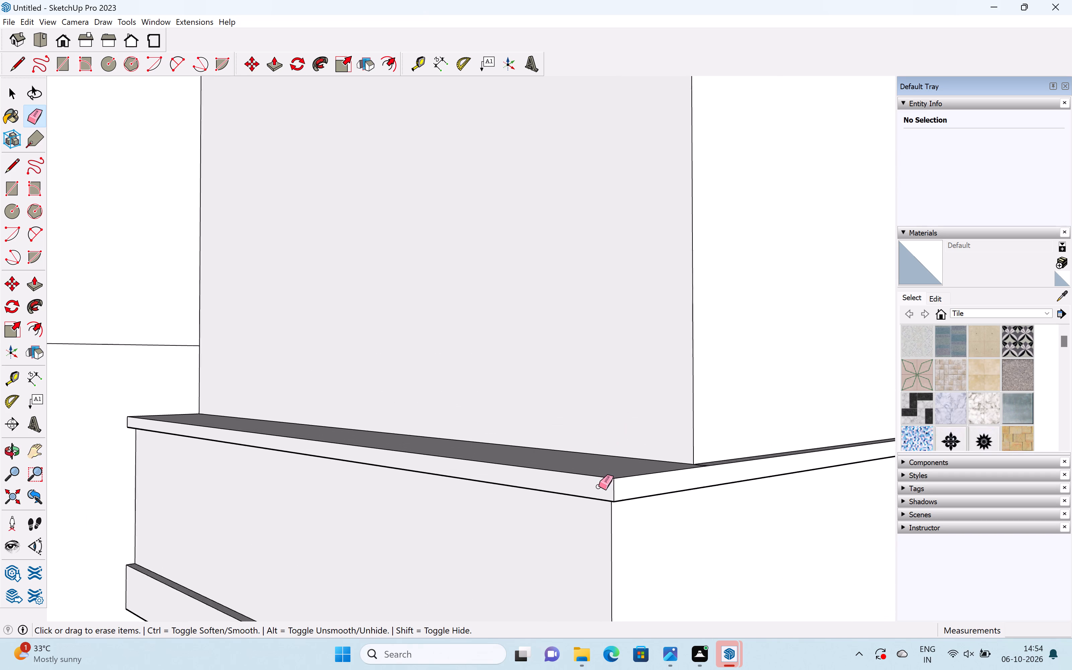
pyautogui.click(623, 491)
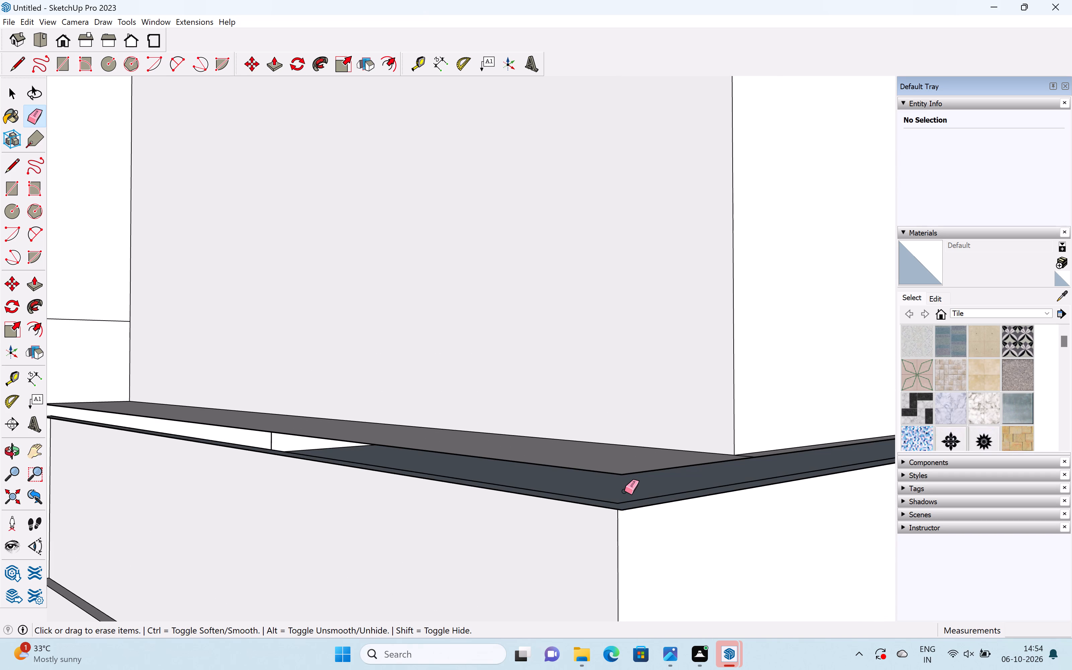
# Undo the erasure of the top projecting band's short vertical corner edge.
pyautogui.hotkey('ctrl', 'z')
pyautogui.scroll(-3, 626, 484)
pyautogui.scroll(1, 626, 484)
pyautogui.scroll(-17, 626, 484)
pyautogui.press('space')
# Examine the banded strip and the front facade beneath the roof, close up and from a distance.
pyautogui.scroll(1, 623, 479)
pyautogui.scroll(-3, 623, 480)
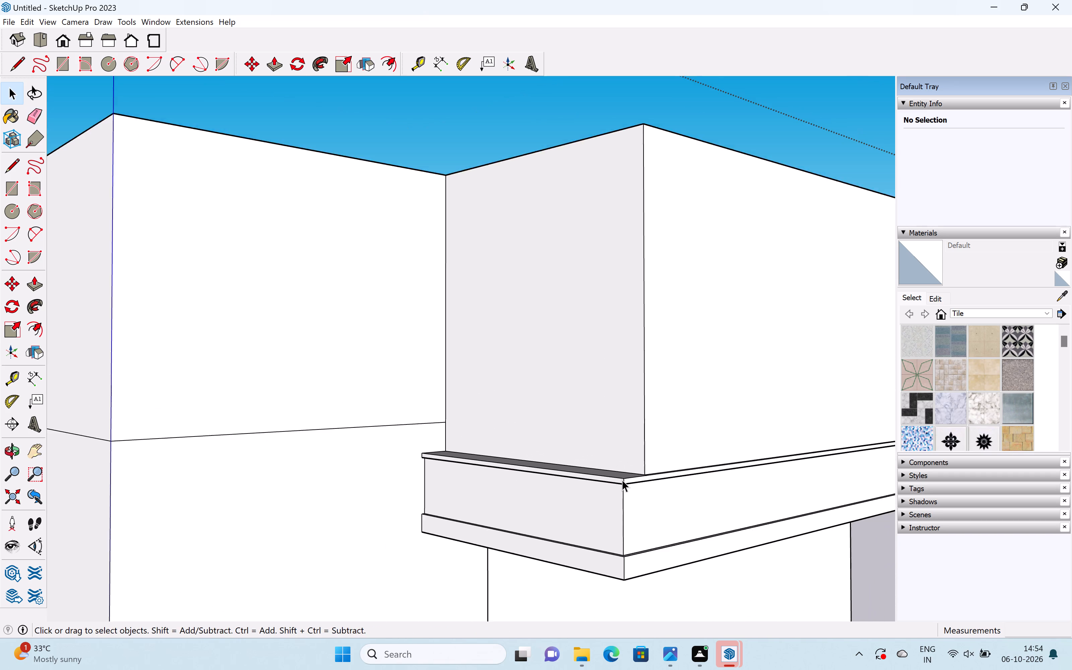
pyautogui.scroll(-2, 622, 480)
pyautogui.scroll(1, 618, 491)
pyautogui.scroll(-13, 618, 491)
pyautogui.scroll(1, 654, 479)
pyautogui.scroll(-7, 661, 482)
pyautogui.scroll(1, 700, 486)
pyautogui.scroll(-1, 705, 488)
pyautogui.moveTo(739, 480); pyautogui.dragTo(583, 503, button='middle')
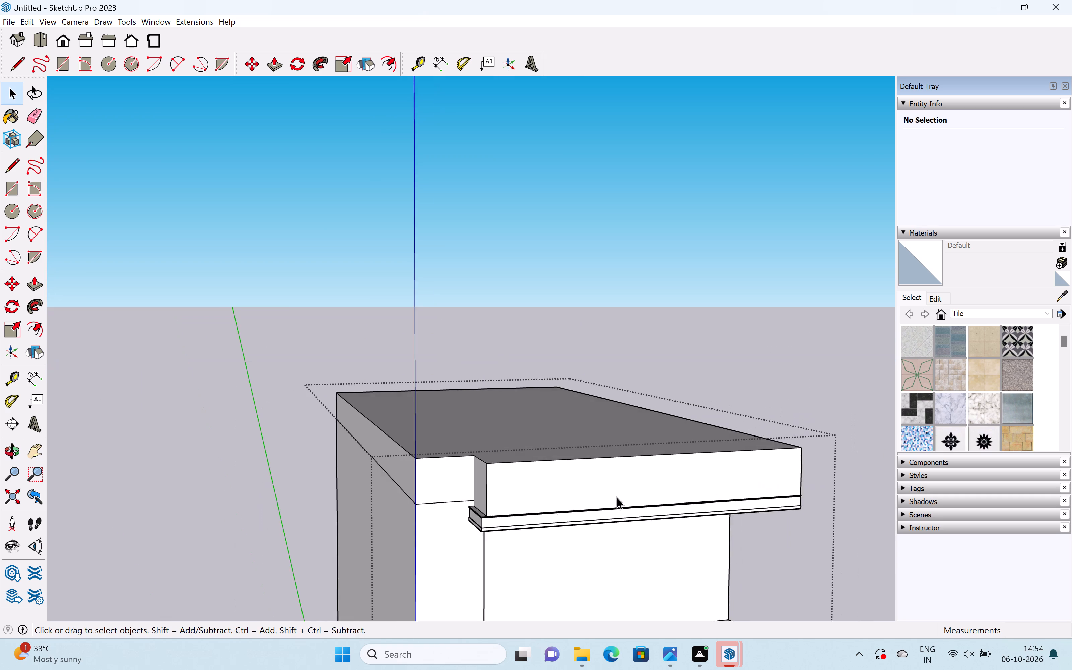
pyautogui.scroll(-6, 622, 503)
pyautogui.moveTo(681, 530); pyautogui.dragTo(591, 486, button='middle')
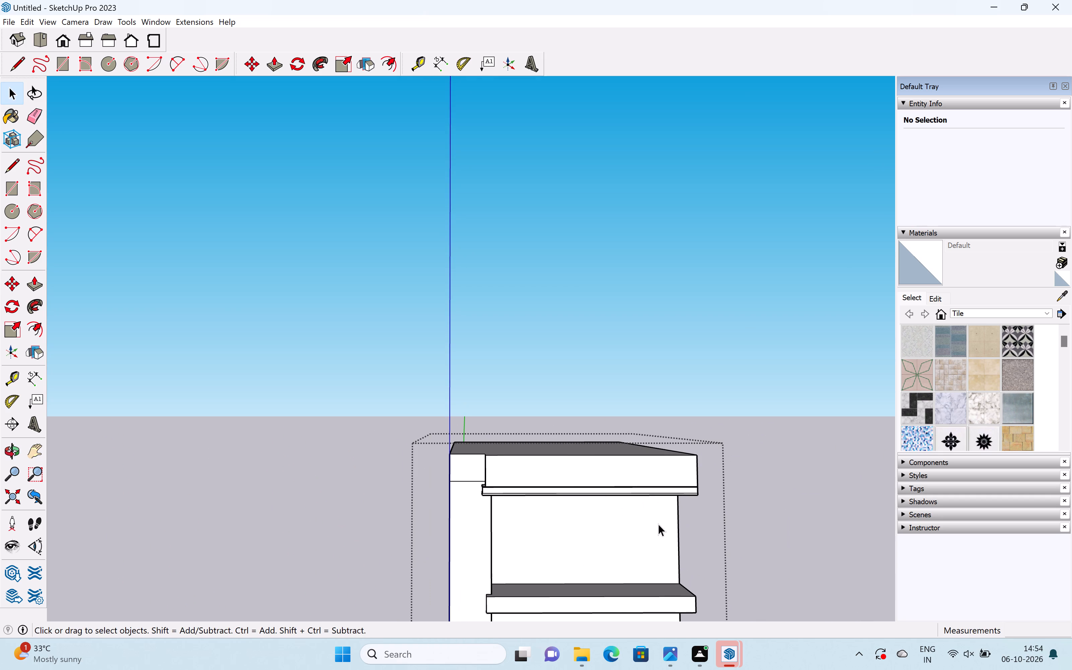
pyautogui.keyDown('shift'); pyautogui.moveTo(751, 527); pyautogui.dragTo(713, 500, button='middle'); pyautogui.keyUp('shift')
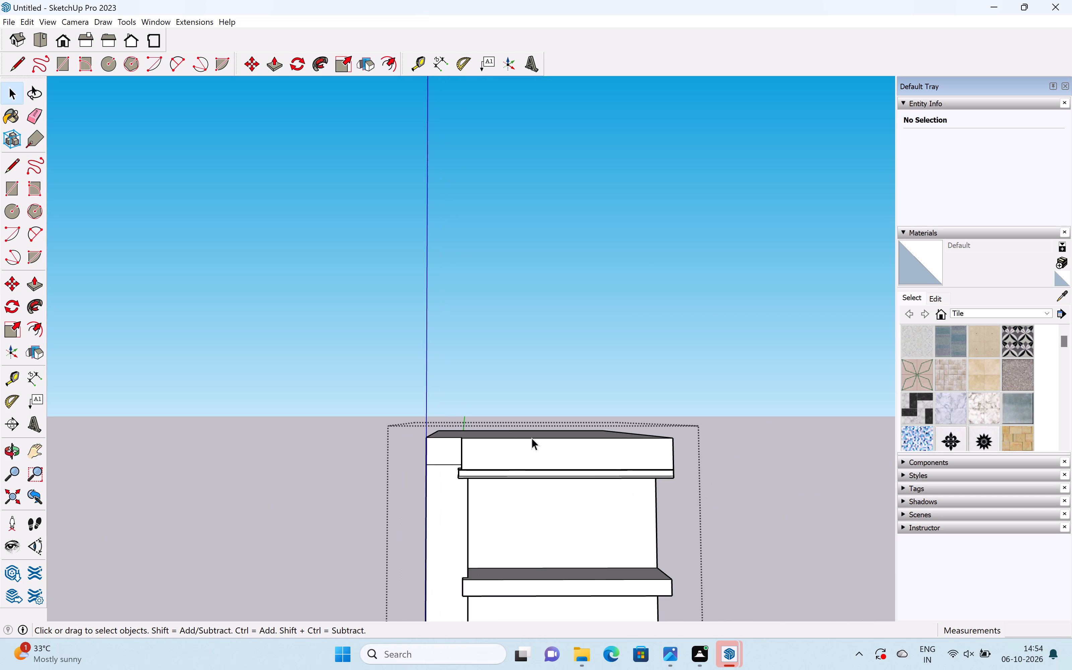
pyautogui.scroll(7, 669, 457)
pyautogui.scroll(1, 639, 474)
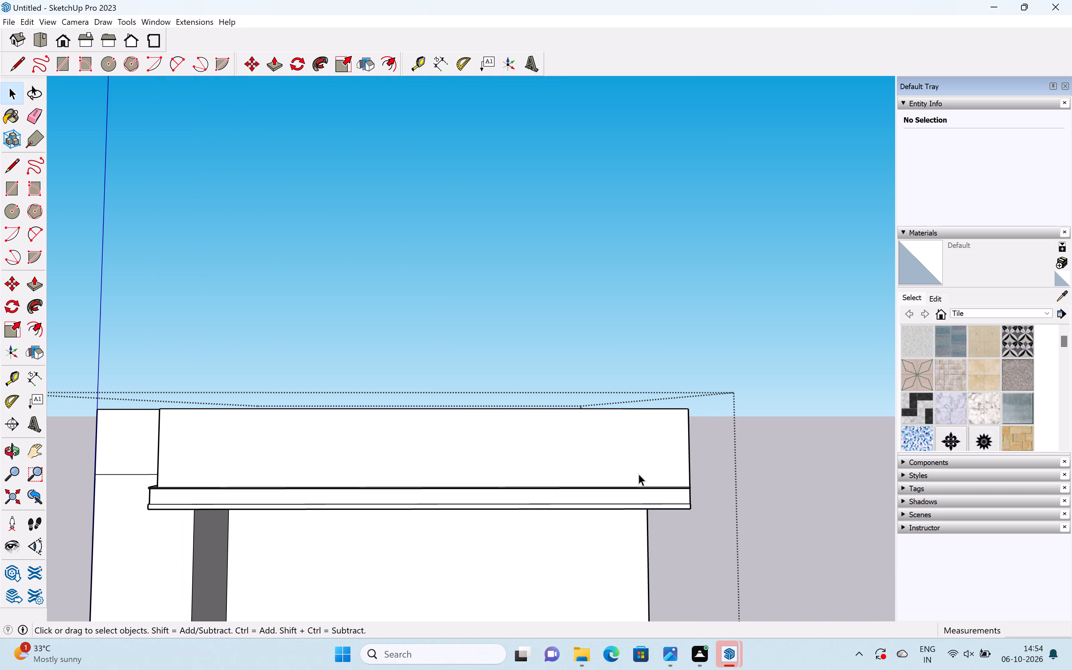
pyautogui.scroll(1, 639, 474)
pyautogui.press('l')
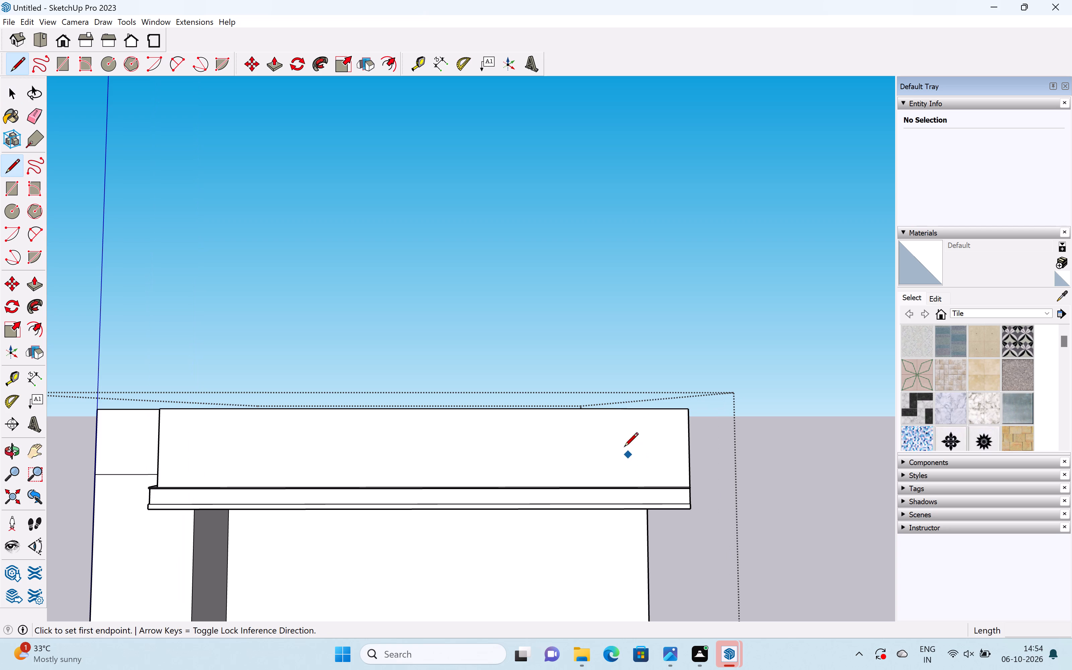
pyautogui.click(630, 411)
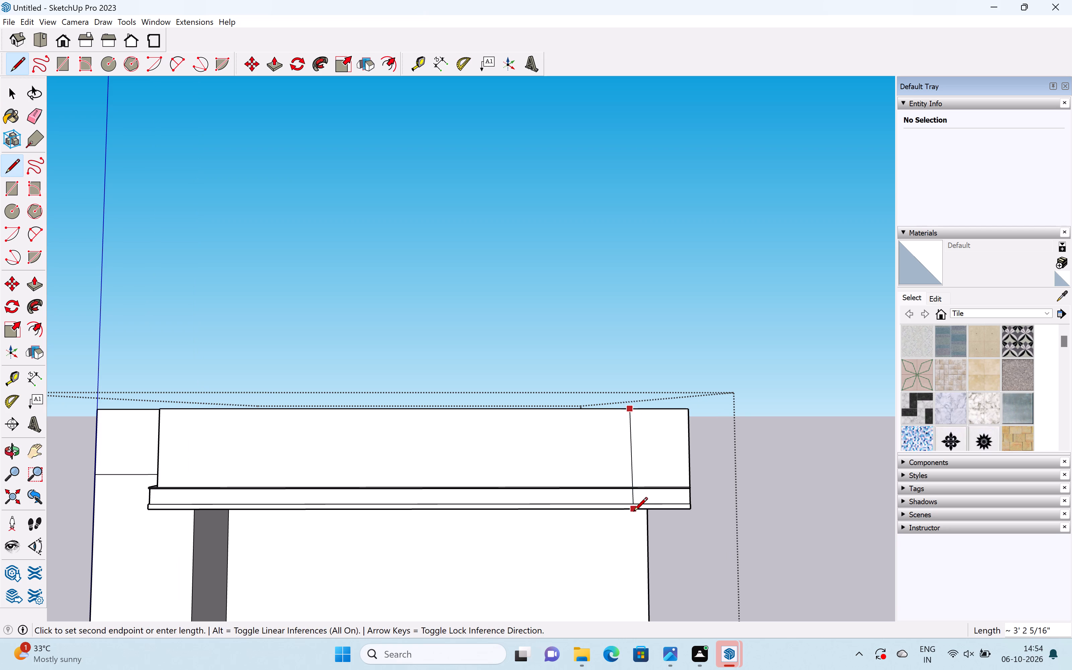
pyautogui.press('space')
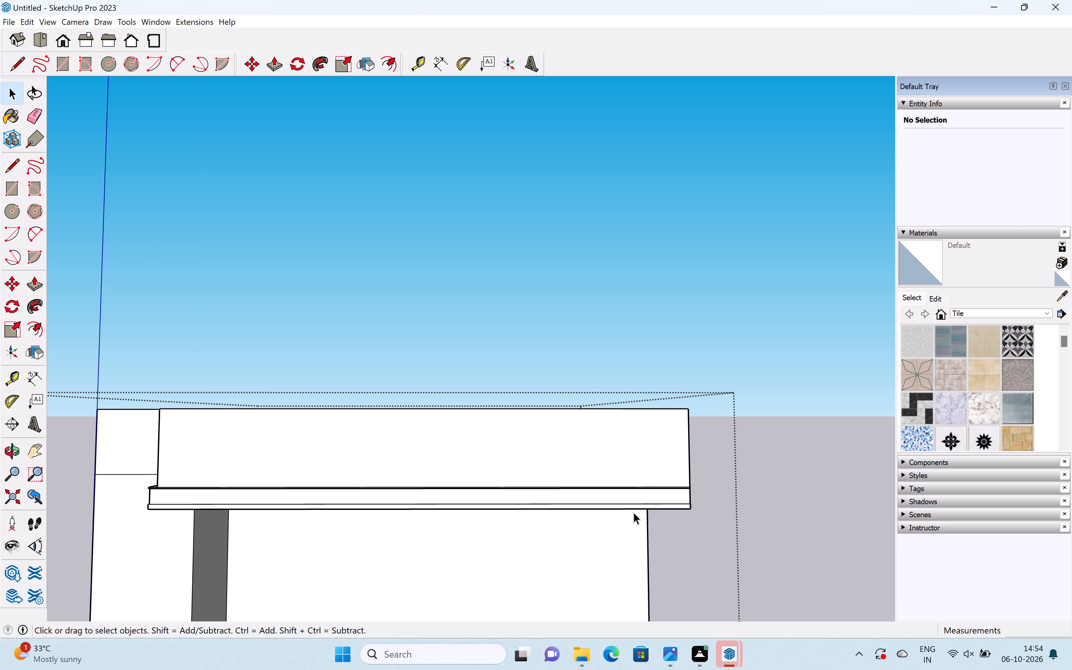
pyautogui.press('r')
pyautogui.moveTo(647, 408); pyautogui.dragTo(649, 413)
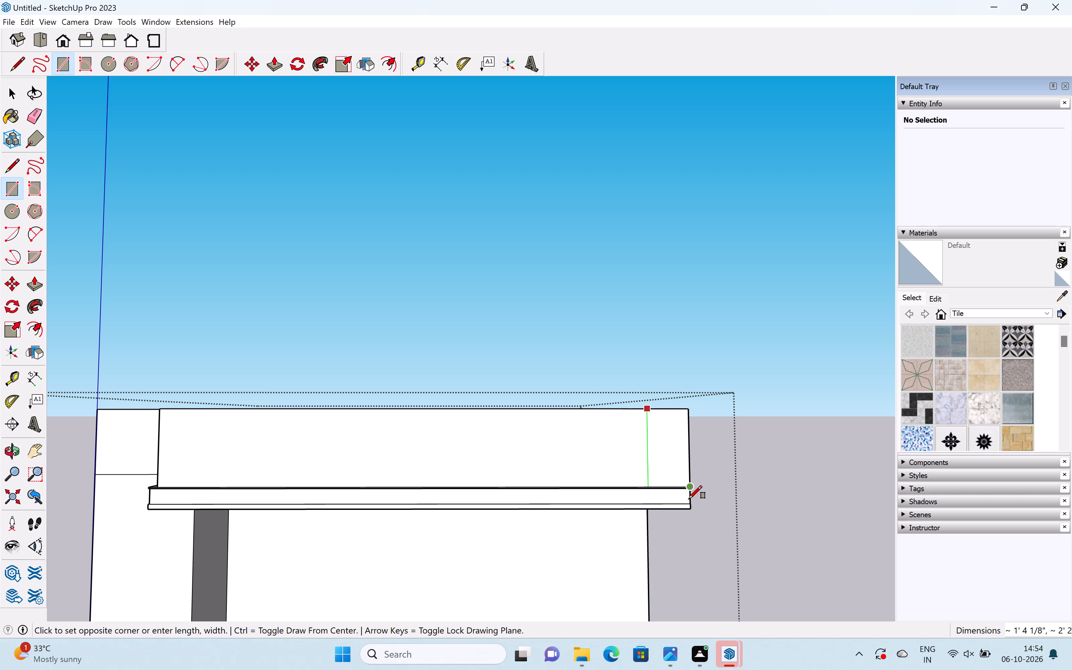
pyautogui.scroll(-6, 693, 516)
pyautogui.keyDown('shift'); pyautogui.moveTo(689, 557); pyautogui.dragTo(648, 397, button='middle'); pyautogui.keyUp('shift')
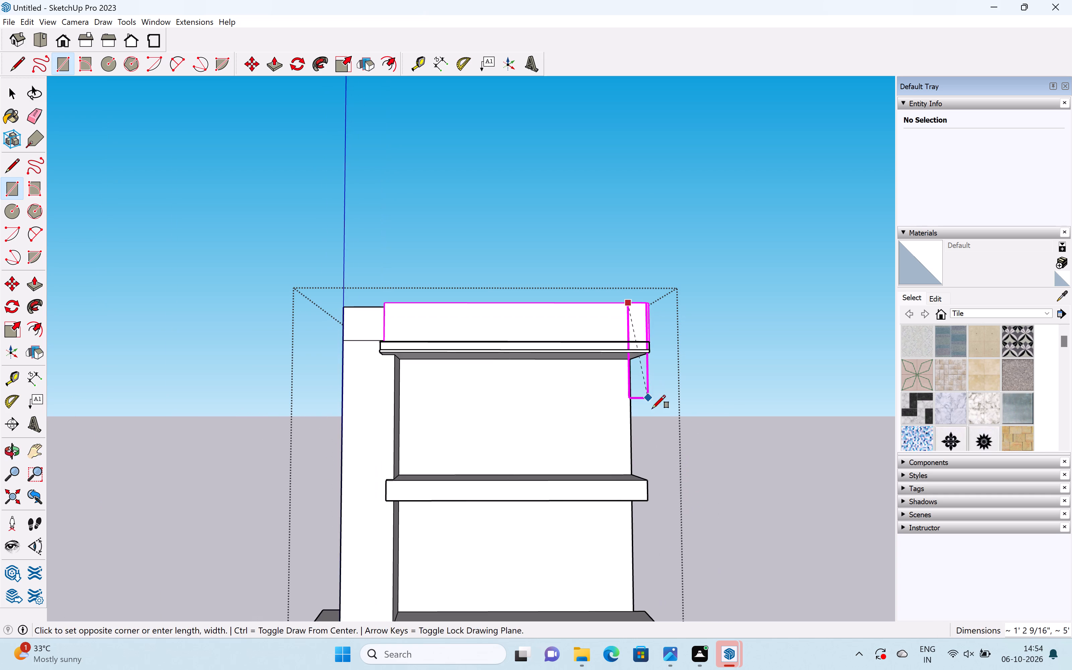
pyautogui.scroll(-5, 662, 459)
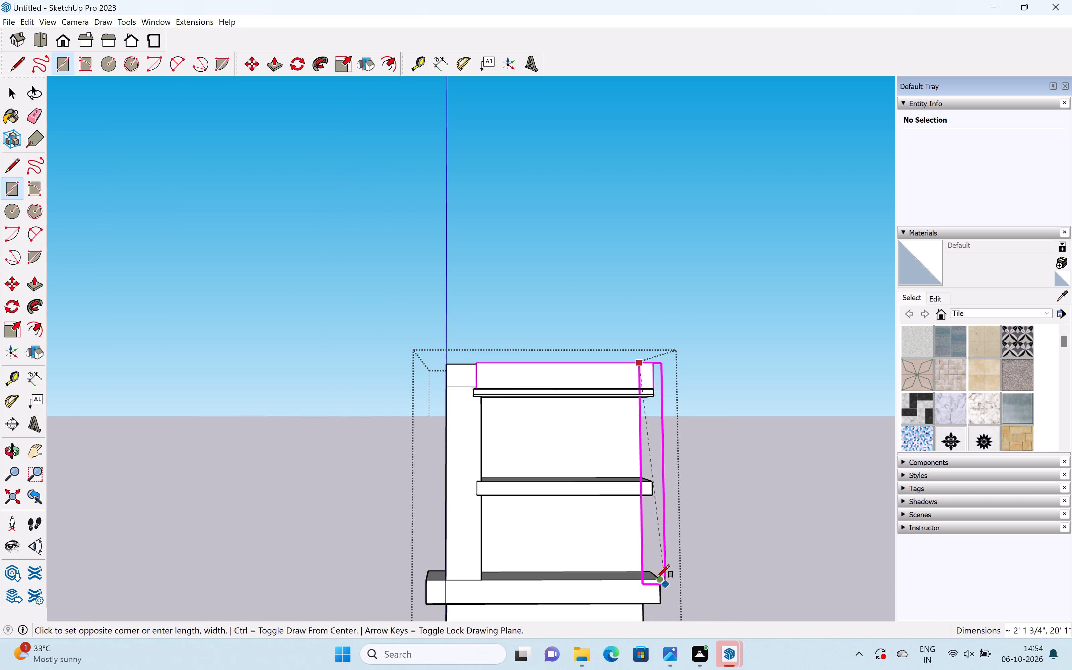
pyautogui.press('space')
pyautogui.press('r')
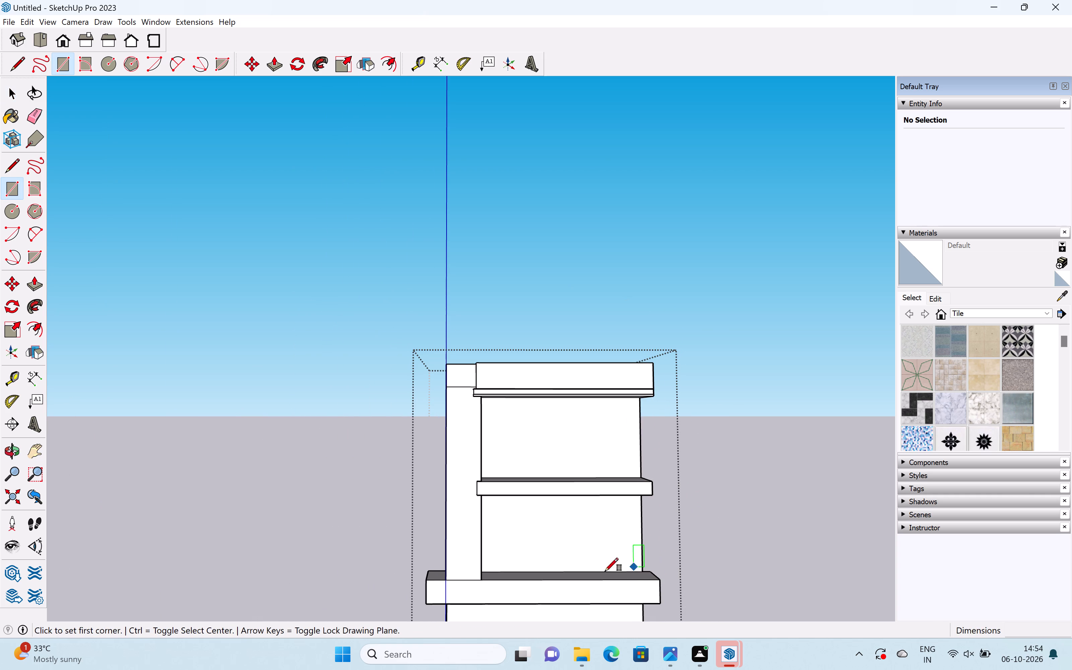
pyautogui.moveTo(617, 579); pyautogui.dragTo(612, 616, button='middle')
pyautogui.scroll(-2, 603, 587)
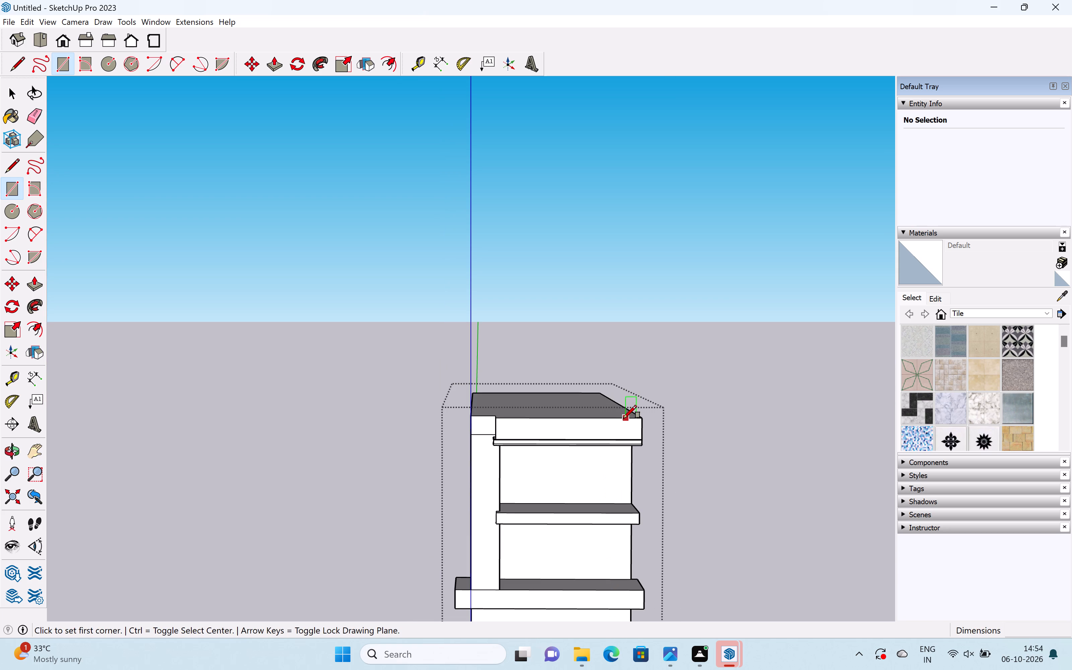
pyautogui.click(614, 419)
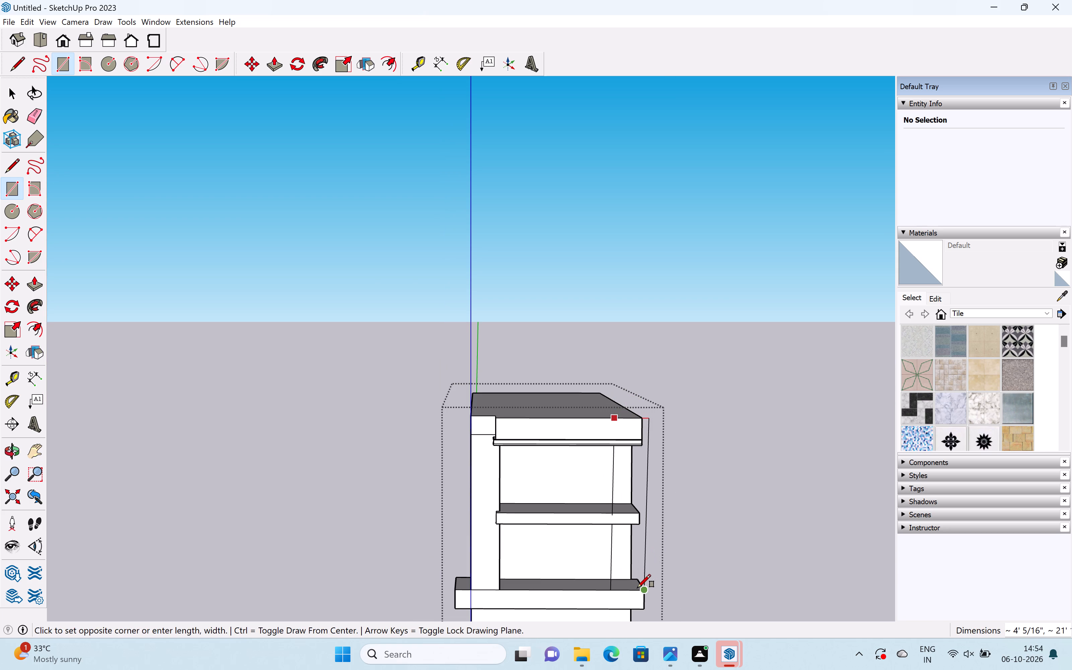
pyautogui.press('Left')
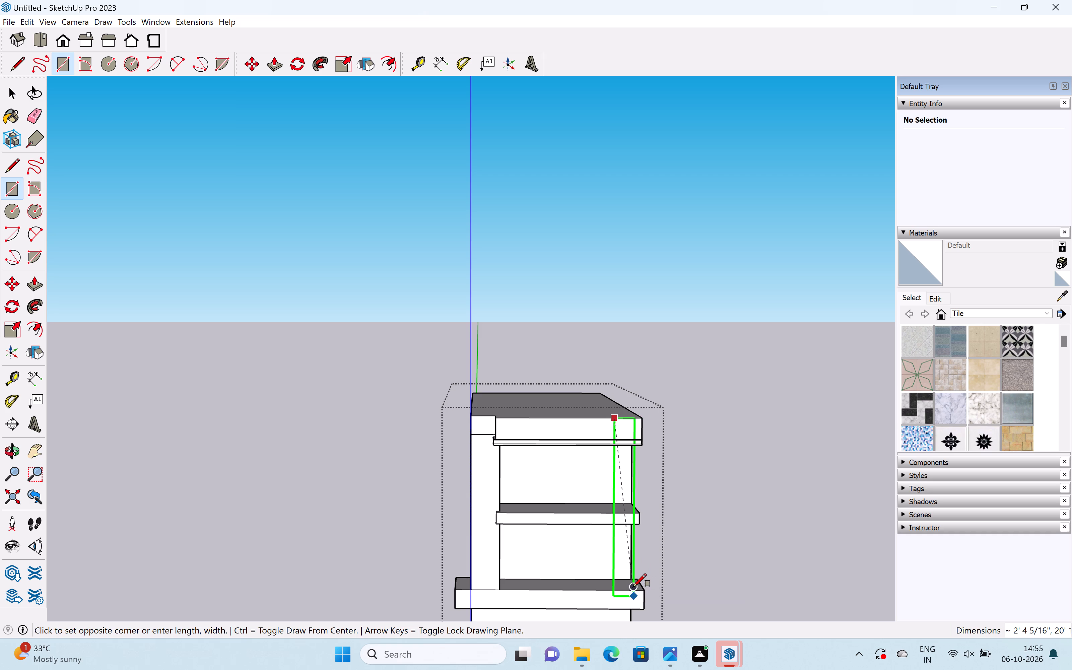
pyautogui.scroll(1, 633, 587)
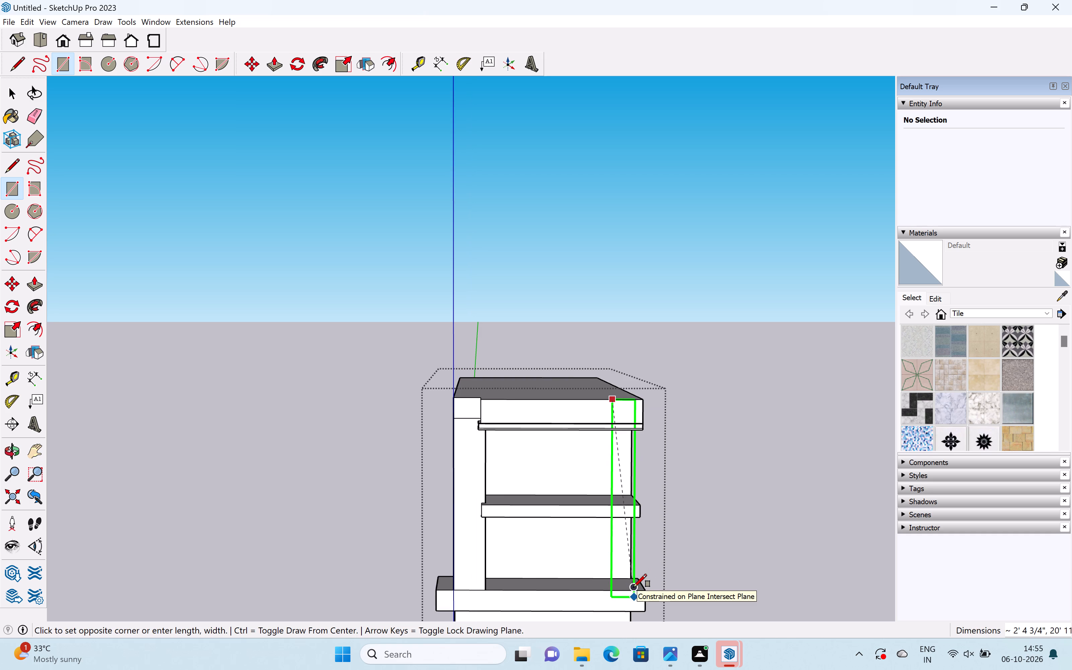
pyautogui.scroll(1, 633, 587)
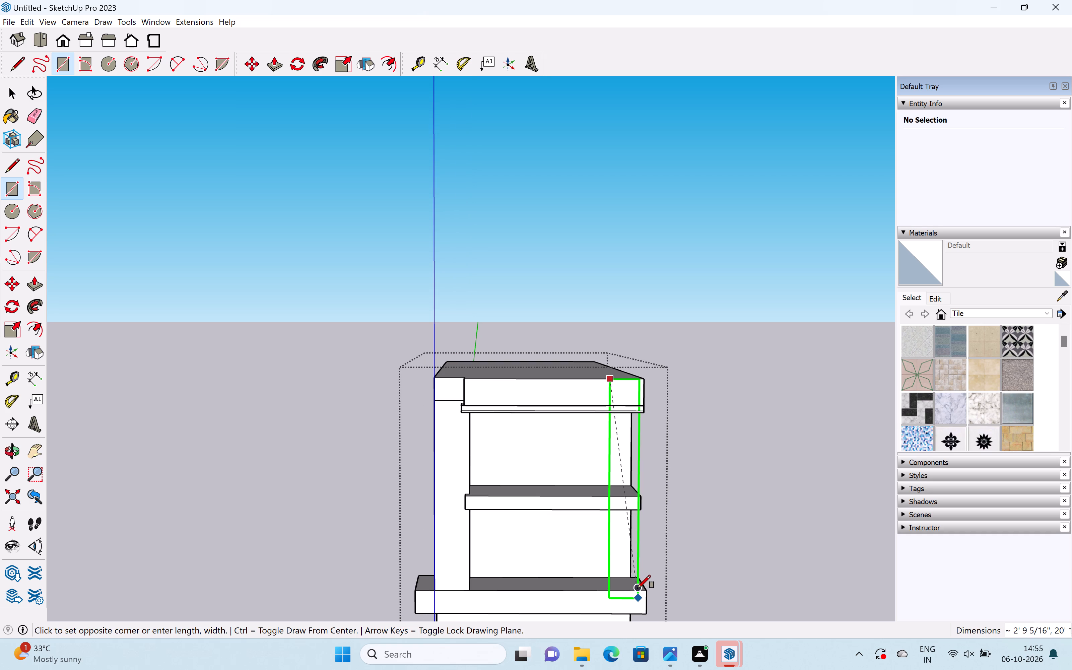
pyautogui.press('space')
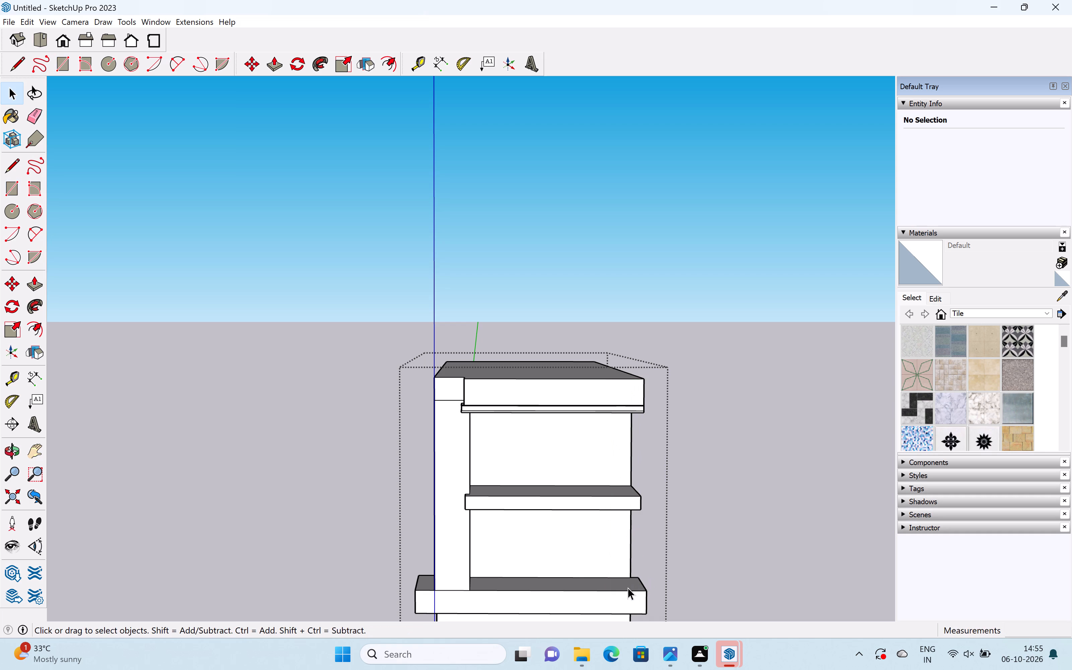
# Draw a vertical rectangle about 3' 8" wide and 21' high from the roof's front corner down to the lowest slab, parallel to the facade.
pyautogui.press('r')
pyautogui.click(642, 380)
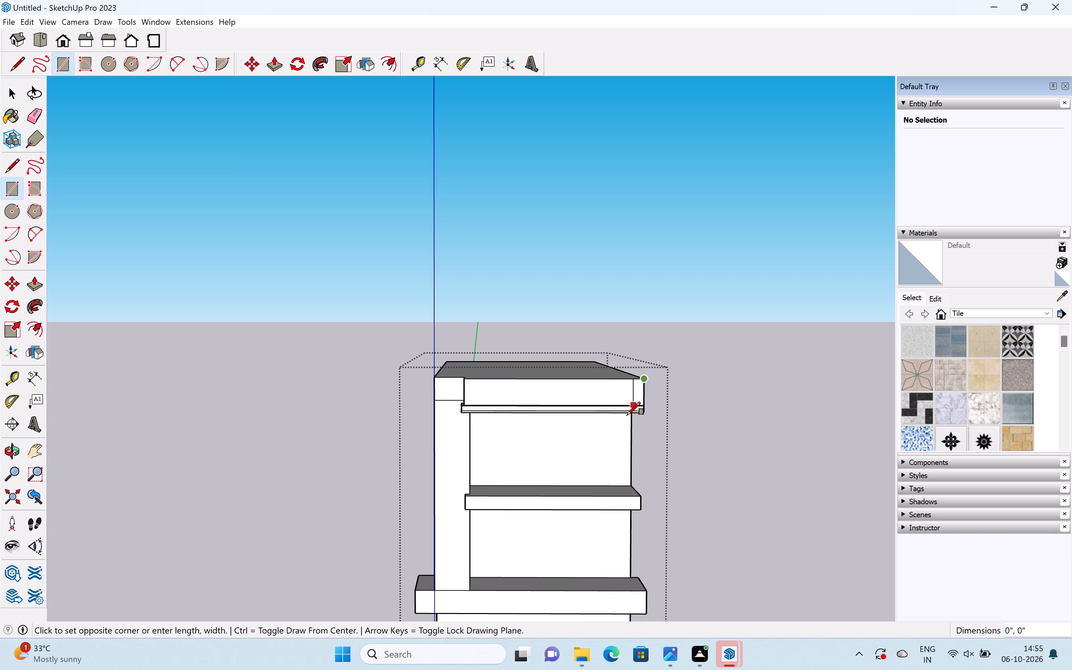
pyautogui.scroll(-3, 620, 463)
pyautogui.press('Left')
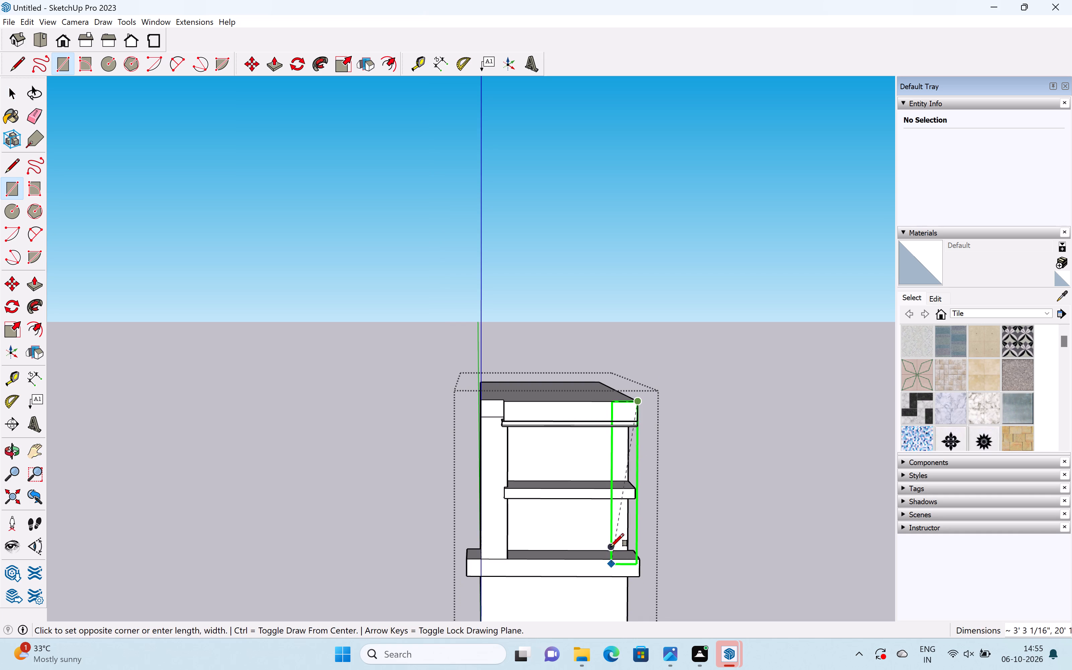
pyautogui.click(607, 548)
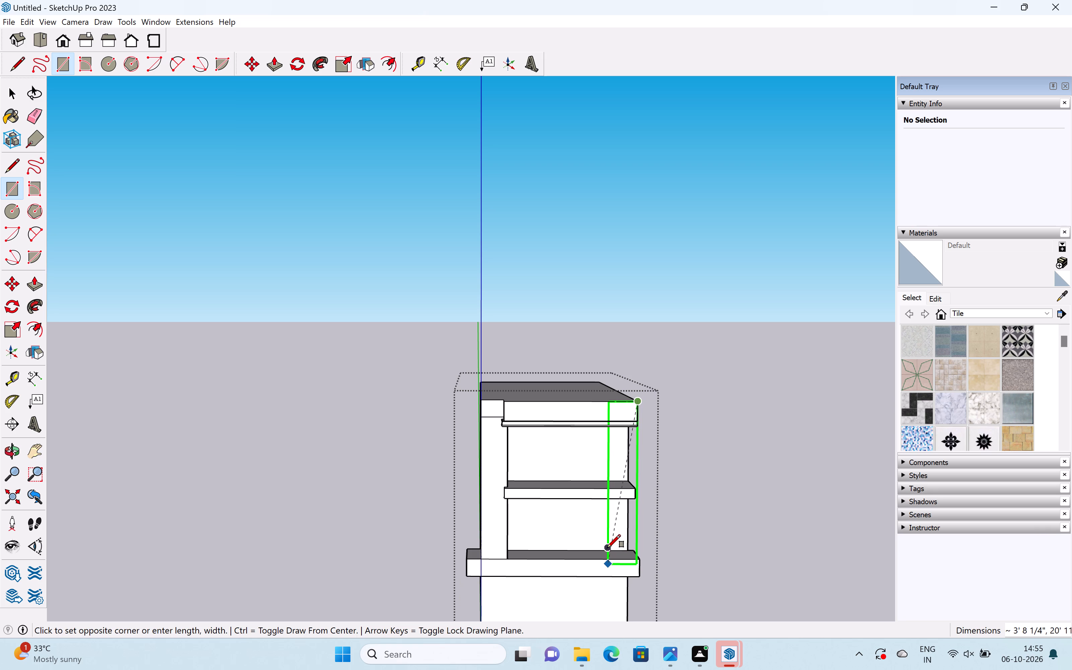
pyautogui.press('space')
# Push/Pull the new rectangle 6' 7 1/4" back toward the recessed facade wall to form a solid corner pier.
pyautogui.moveTo(679, 504); pyautogui.dragTo(522, 544, button='middle')
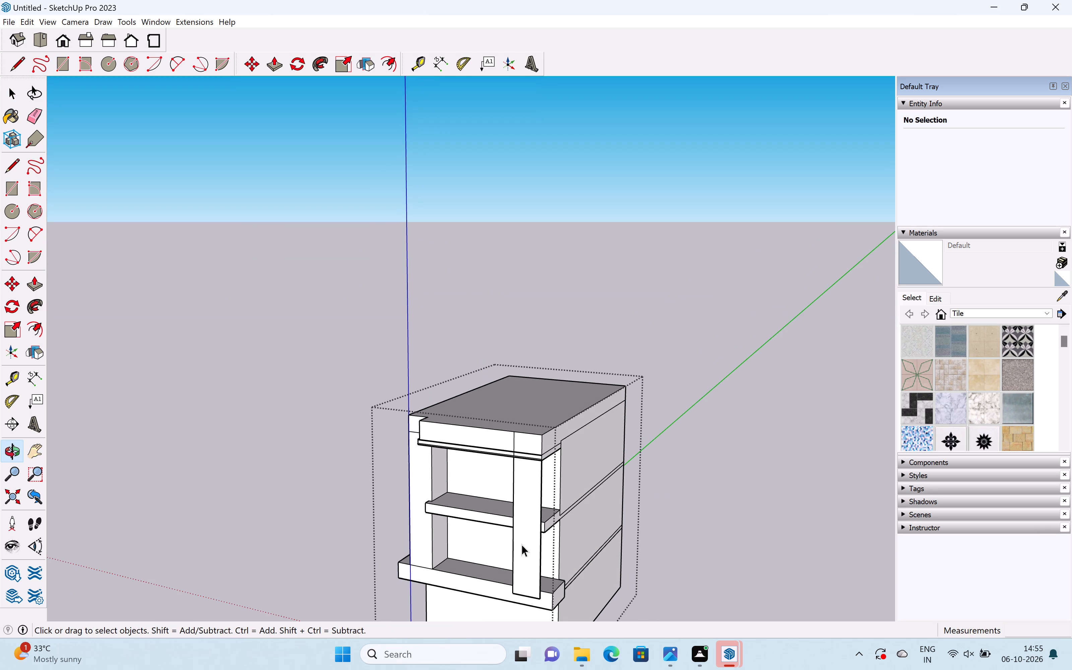
pyautogui.moveTo(772, 471); pyautogui.dragTo(546, 531, button='middle')
pyautogui.scroll(1, 546, 531)
pyautogui.keyDown('shift'); pyautogui.moveTo(677, 470); pyautogui.dragTo(810, 433, button='middle'); pyautogui.keyUp('shift')
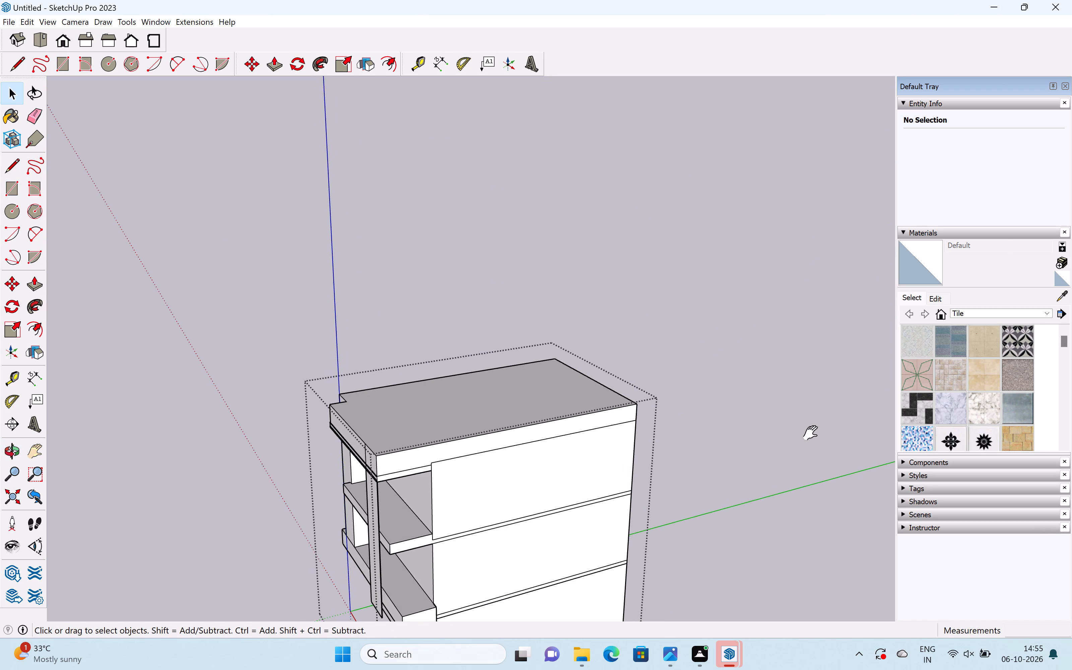
pyautogui.keyDown('shift'); pyautogui.moveTo(810, 433); pyautogui.dragTo(830, 428, button='middle'); pyautogui.keyUp('shift')
pyautogui.scroll(1, 830, 428)
pyautogui.moveTo(765, 474); pyautogui.dragTo(614, 480, button='middle')
pyautogui.keyDown('shift'); pyautogui.moveTo(736, 517); pyautogui.dragTo(802, 457, button='middle'); pyautogui.keyUp('shift')
pyautogui.scroll(1, 802, 457)
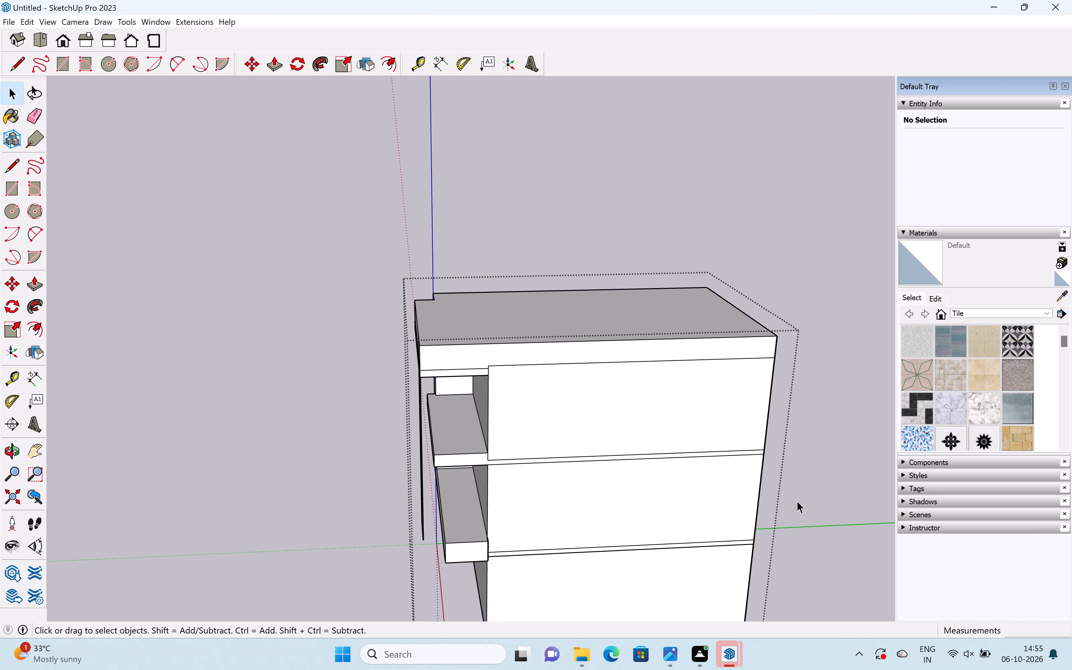
pyautogui.scroll(2, 553, 464)
pyautogui.scroll(-1, 552, 465)
pyautogui.scroll(1, 547, 465)
pyautogui.scroll(-1, 544, 465)
pyautogui.scroll(1, 538, 467)
pyautogui.scroll(-6, 578, 473)
pyautogui.moveTo(719, 495); pyautogui.dragTo(549, 437, button='middle')
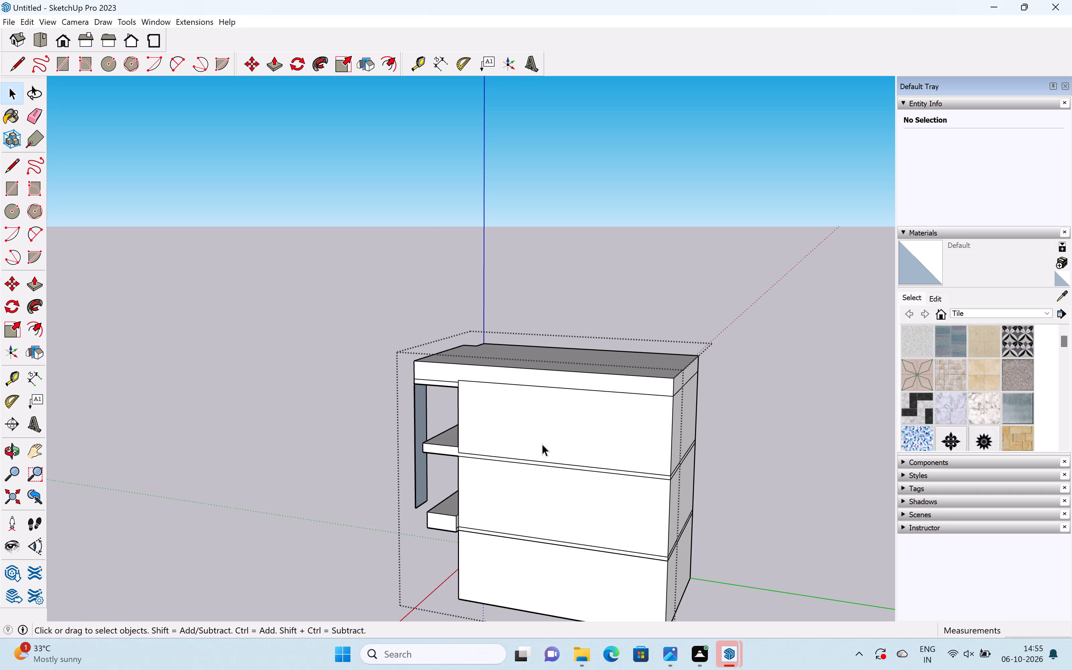
pyautogui.press('p')
pyautogui.scroll(2, 421, 470)
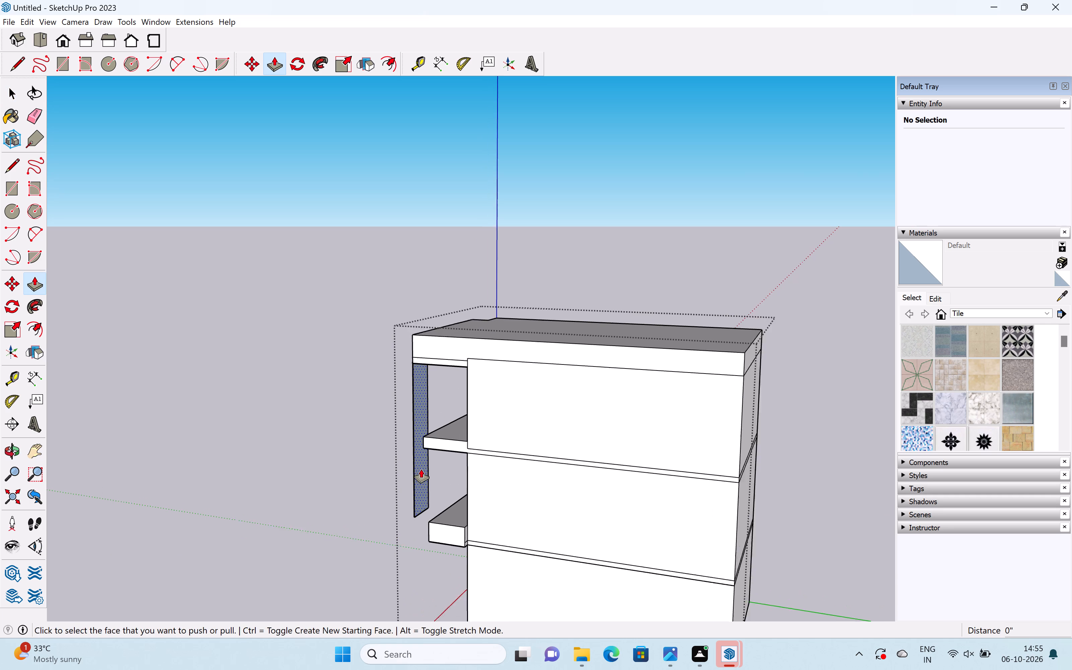
pyautogui.scroll(1, 421, 469)
pyautogui.moveTo(419, 471); pyautogui.dragTo(474, 537)
pyautogui.scroll(-3, 496, 496)
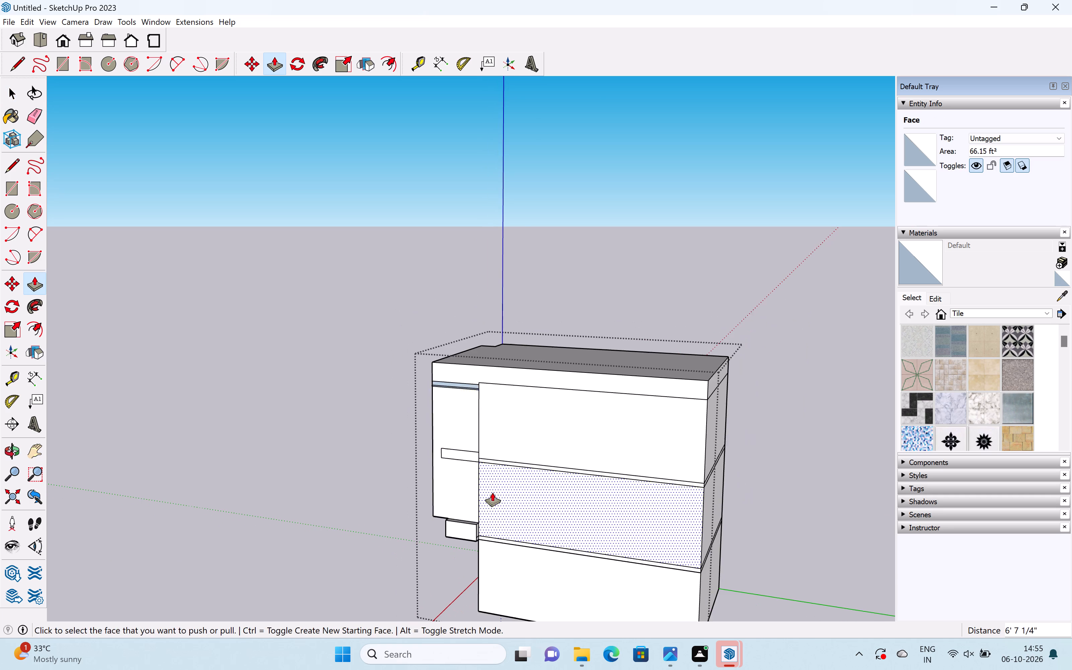
# Push the corner pier's front face below the bands back 1' 2 7/8", flush with the middle slab's front.
pyautogui.moveTo(434, 495); pyautogui.dragTo(871, 449, button='middle')
pyautogui.moveTo(485, 536); pyautogui.dragTo(603, 506, button='middle')
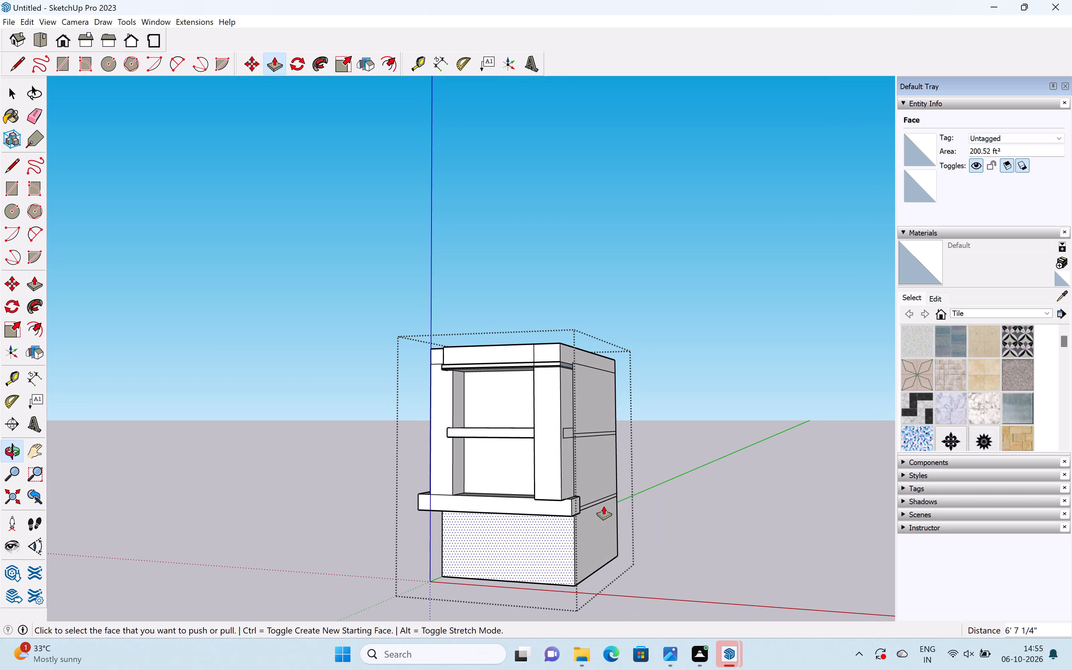
pyautogui.scroll(6, 596, 506)
pyautogui.moveTo(498, 505); pyautogui.dragTo(642, 495, button='middle')
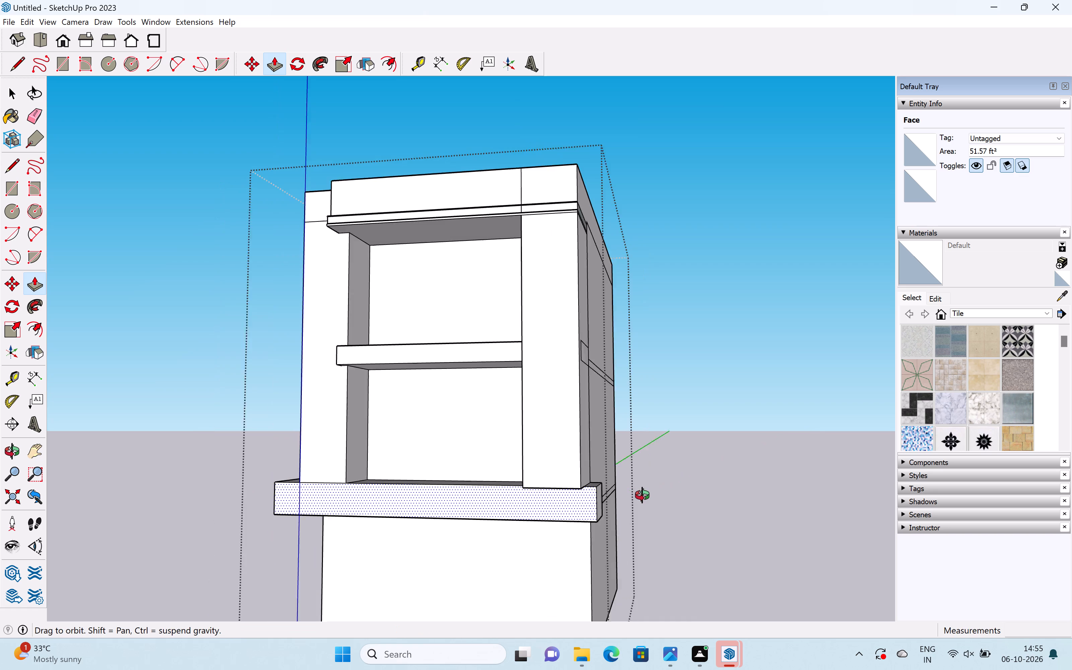
pyautogui.moveTo(642, 495); pyautogui.dragTo(761, 477, button='middle')
pyautogui.moveTo(737, 452); pyautogui.dragTo(725, 465)
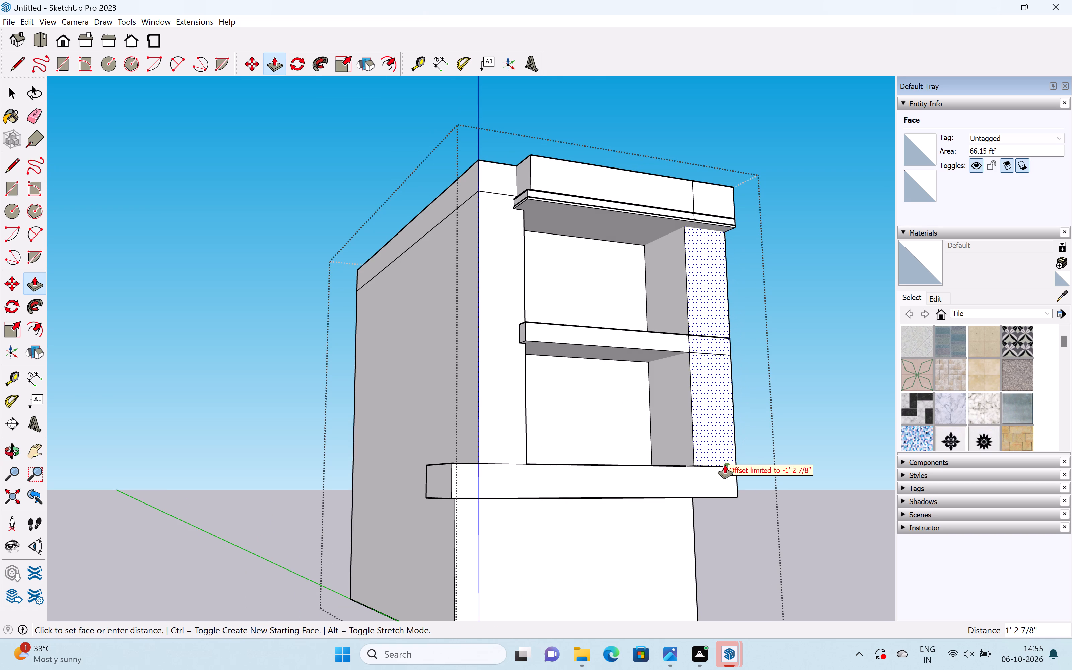
pyautogui.moveTo(725, 465); pyautogui.dragTo(725, 465)
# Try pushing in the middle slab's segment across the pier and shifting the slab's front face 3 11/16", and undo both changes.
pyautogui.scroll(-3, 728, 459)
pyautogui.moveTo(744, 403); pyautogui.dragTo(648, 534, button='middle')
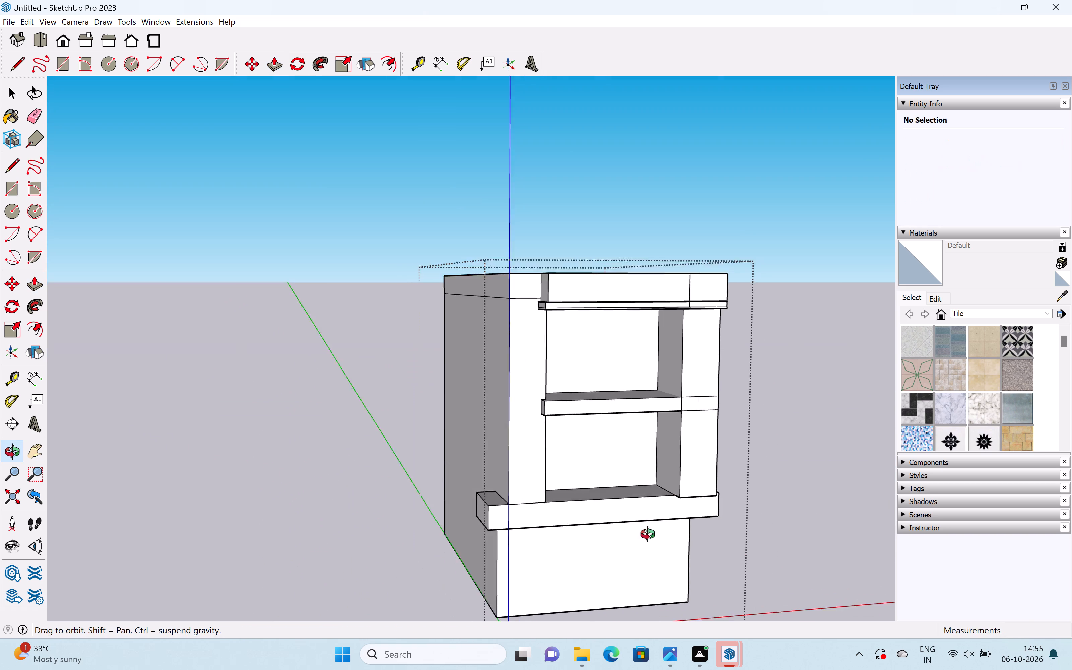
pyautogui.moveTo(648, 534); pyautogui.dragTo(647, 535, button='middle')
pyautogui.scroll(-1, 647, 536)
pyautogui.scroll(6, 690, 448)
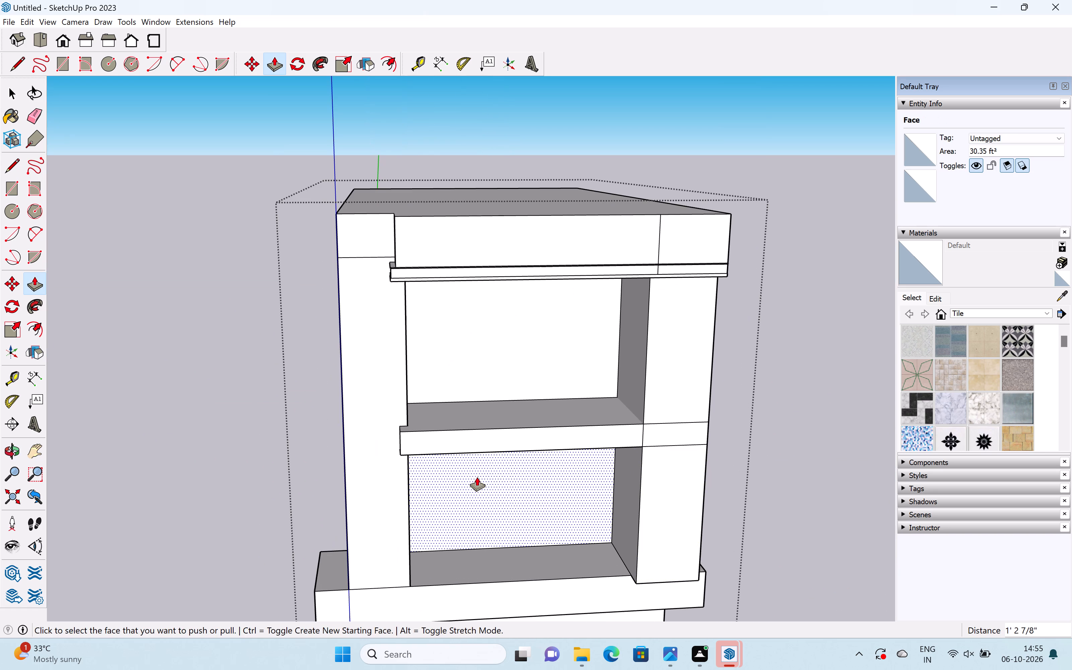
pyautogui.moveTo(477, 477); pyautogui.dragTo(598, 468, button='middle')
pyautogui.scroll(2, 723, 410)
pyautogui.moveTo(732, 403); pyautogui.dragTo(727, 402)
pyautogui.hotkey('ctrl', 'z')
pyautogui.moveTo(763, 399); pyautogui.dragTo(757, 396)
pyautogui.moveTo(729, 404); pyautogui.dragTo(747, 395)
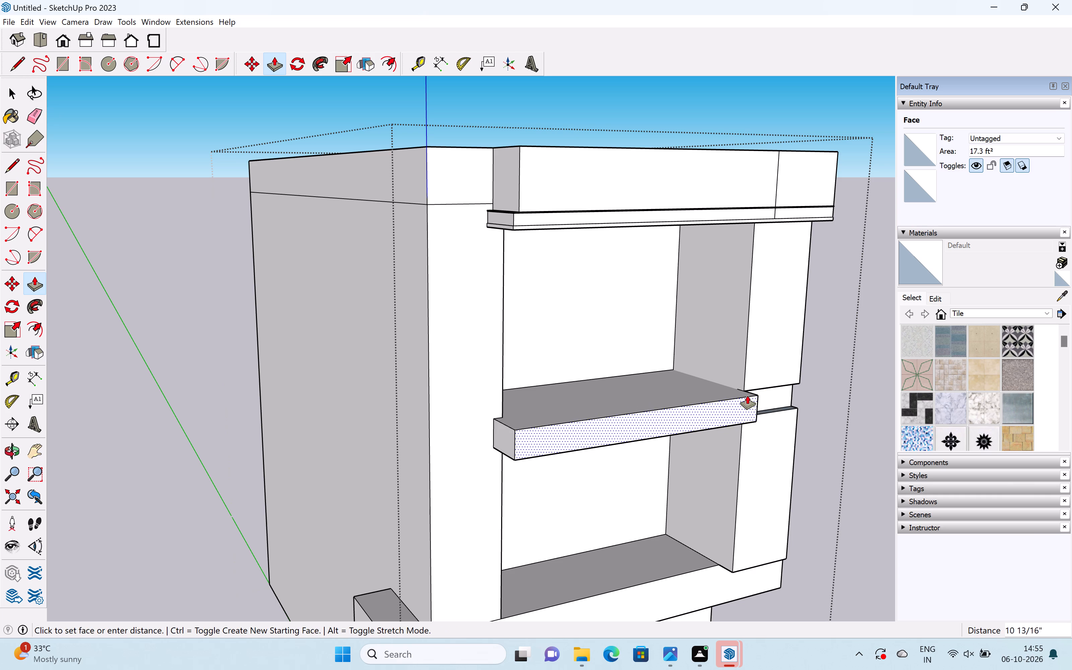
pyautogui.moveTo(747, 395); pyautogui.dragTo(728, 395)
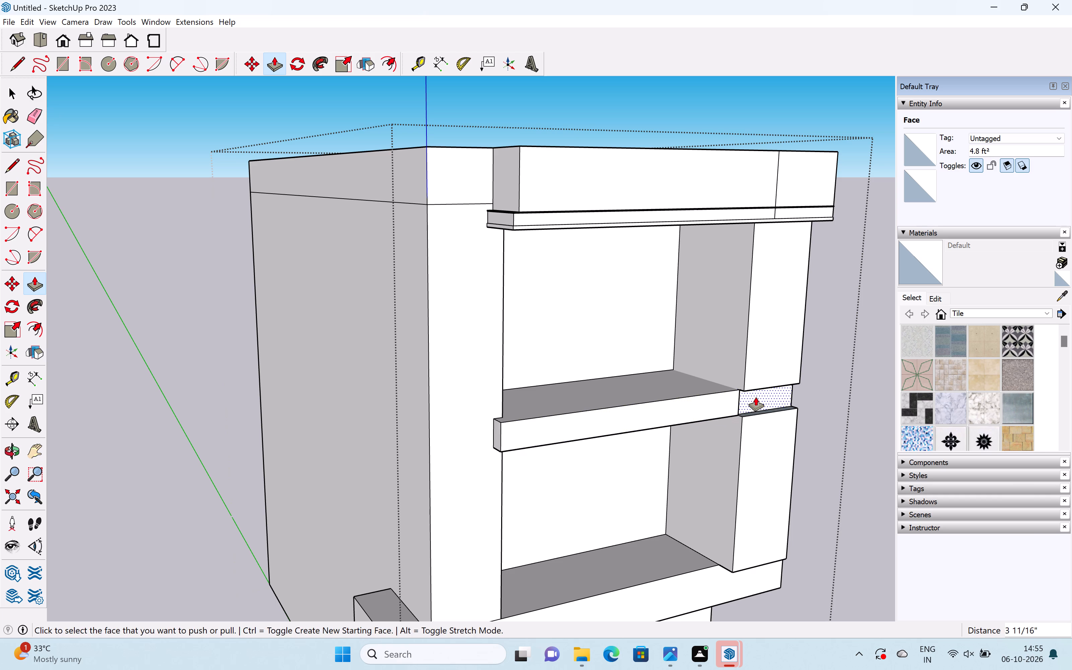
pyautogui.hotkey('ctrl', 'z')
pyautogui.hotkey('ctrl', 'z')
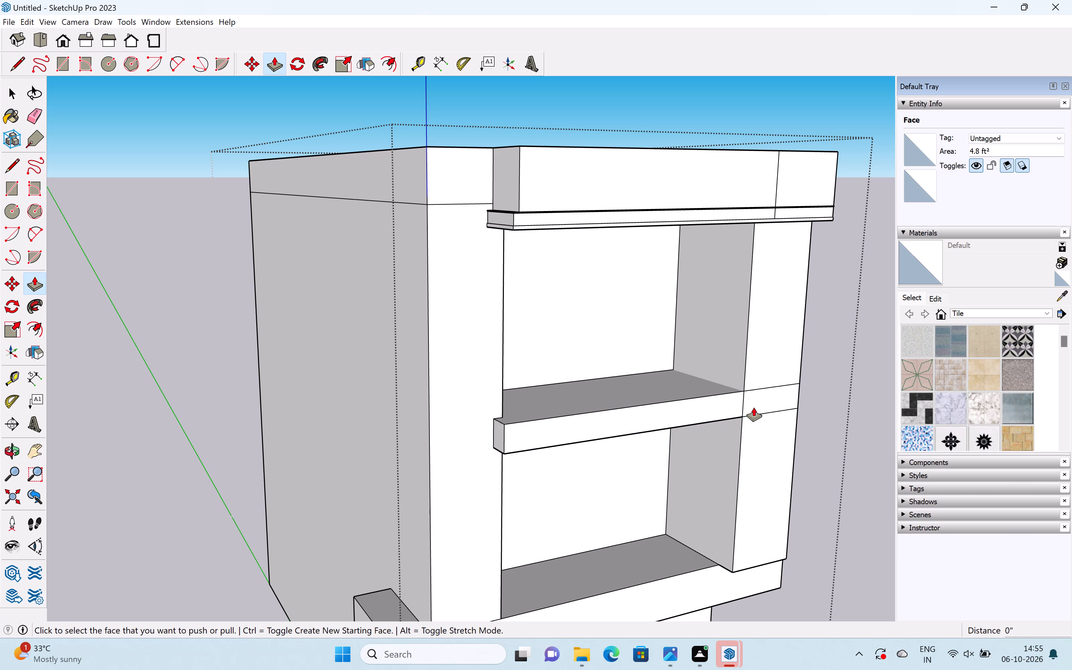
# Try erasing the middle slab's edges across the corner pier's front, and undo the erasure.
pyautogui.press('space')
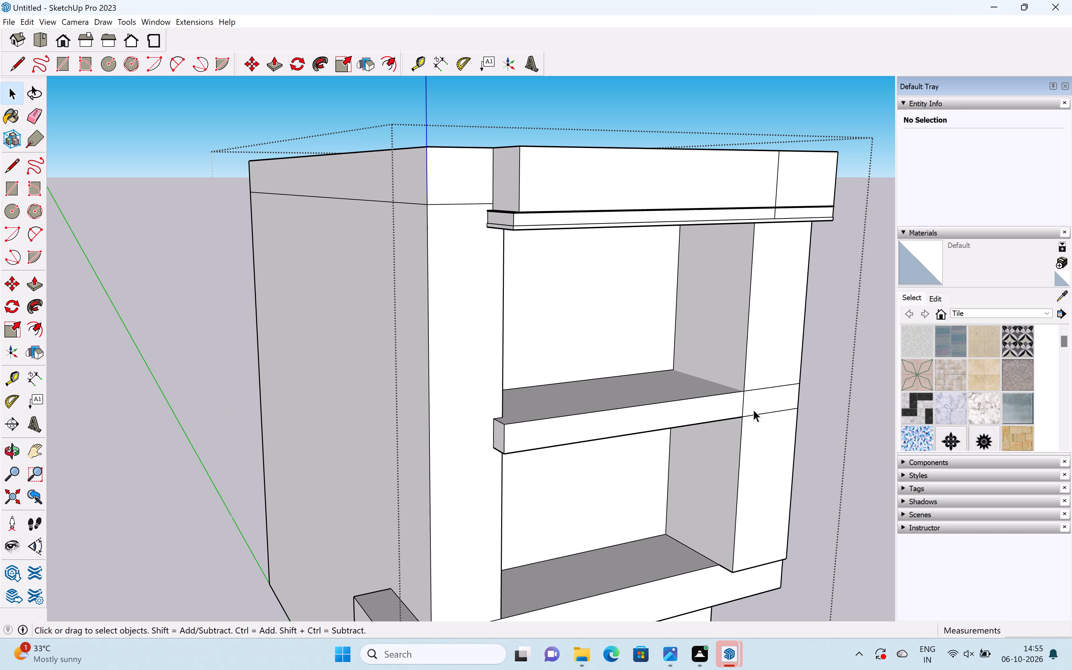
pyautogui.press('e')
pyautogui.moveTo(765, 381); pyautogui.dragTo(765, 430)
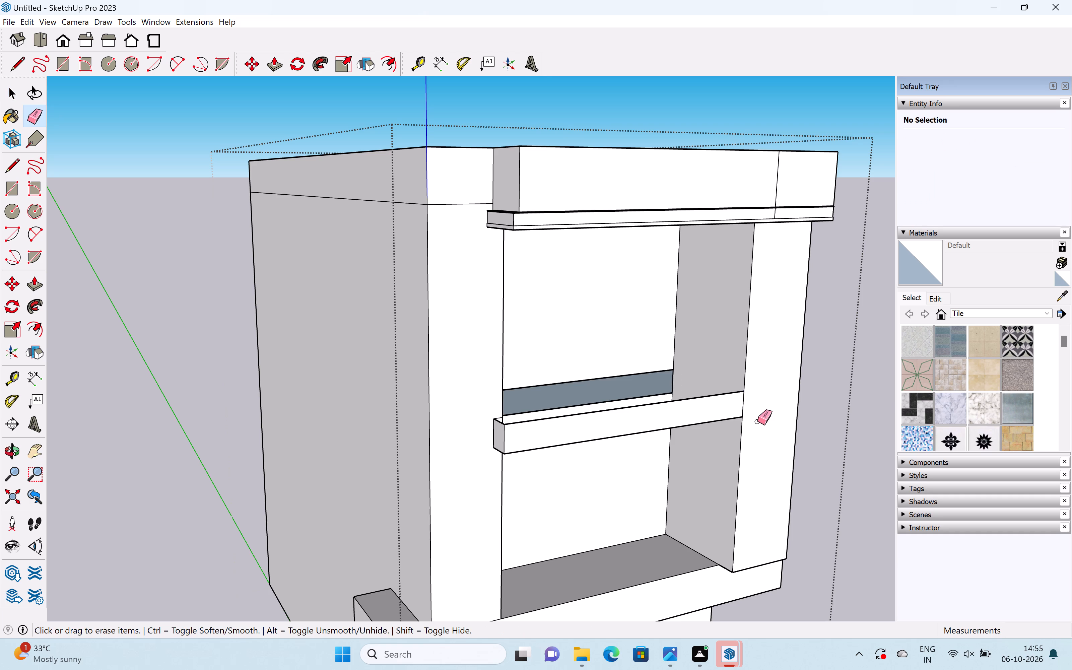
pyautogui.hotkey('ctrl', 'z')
# Undo the corner pier's front recess, its extrusion and the rectangle it was built from.
pyautogui.scroll(-7, 757, 420)
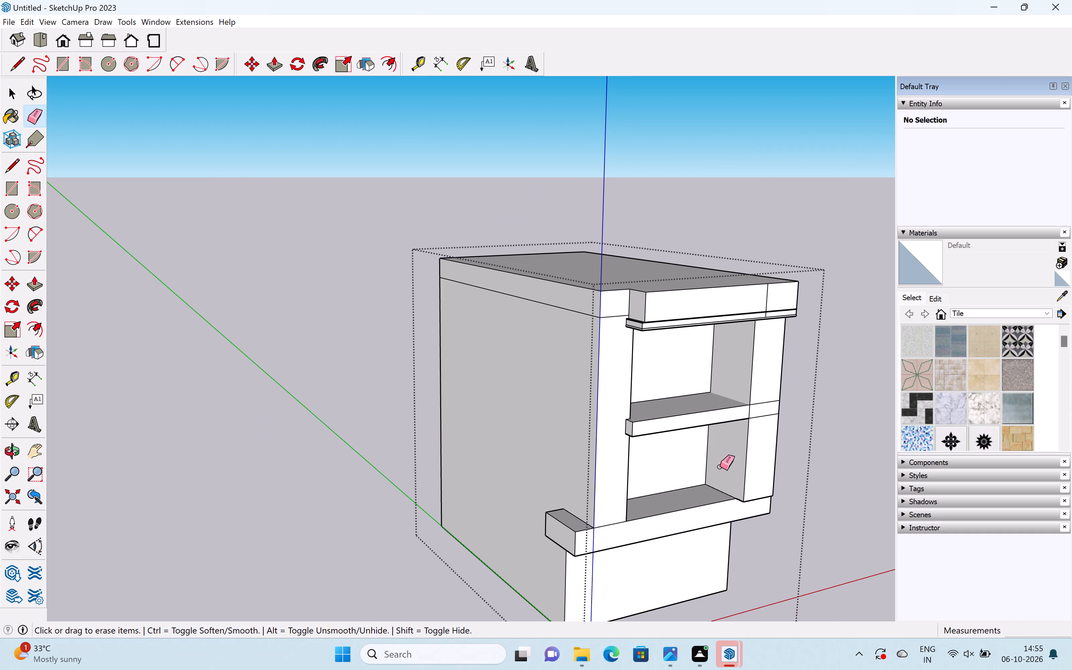
pyautogui.scroll(-6, 722, 466)
pyautogui.keyDown('shift'); pyautogui.moveTo(713, 442); pyautogui.dragTo(634, 438, button='middle'); pyautogui.keyUp('shift')
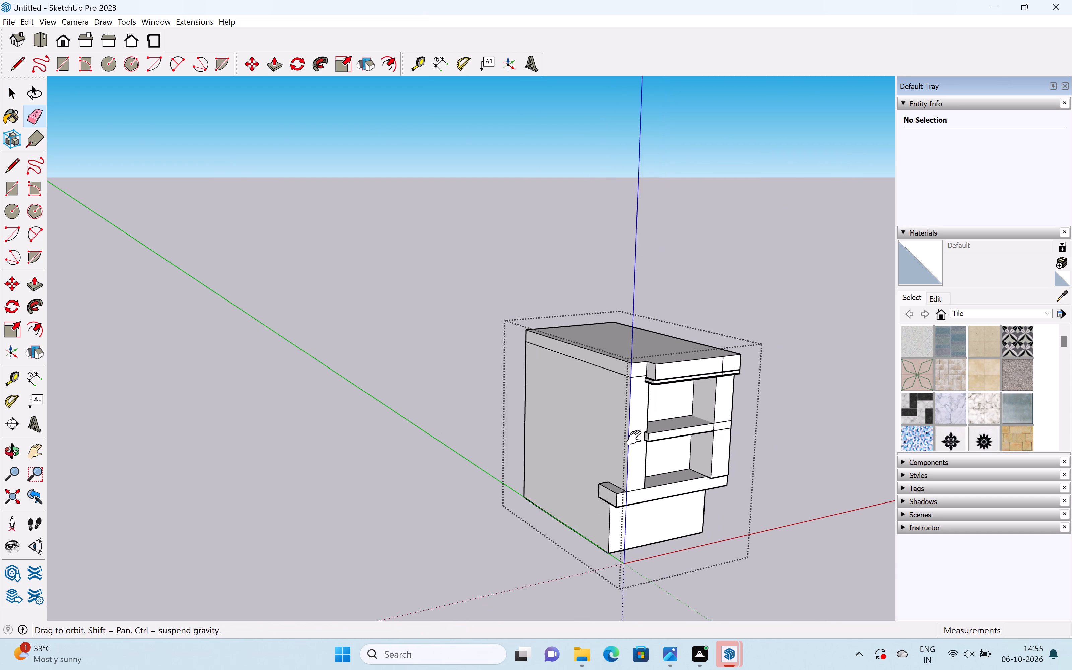
pyautogui.keyDown('shift'); pyautogui.moveTo(634, 438); pyautogui.dragTo(535, 438, button='middle'); pyautogui.keyUp('shift')
pyautogui.scroll(14, 535, 434)
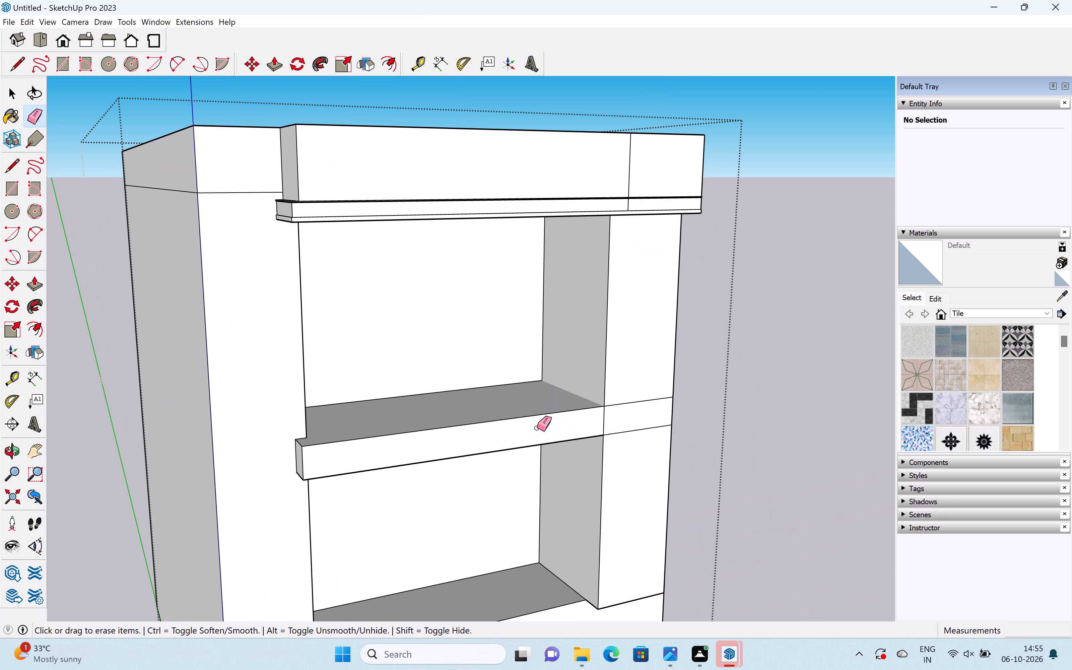
pyautogui.hotkey('ctrl', 'z')
pyautogui.hotkey('ctrl', 'z')
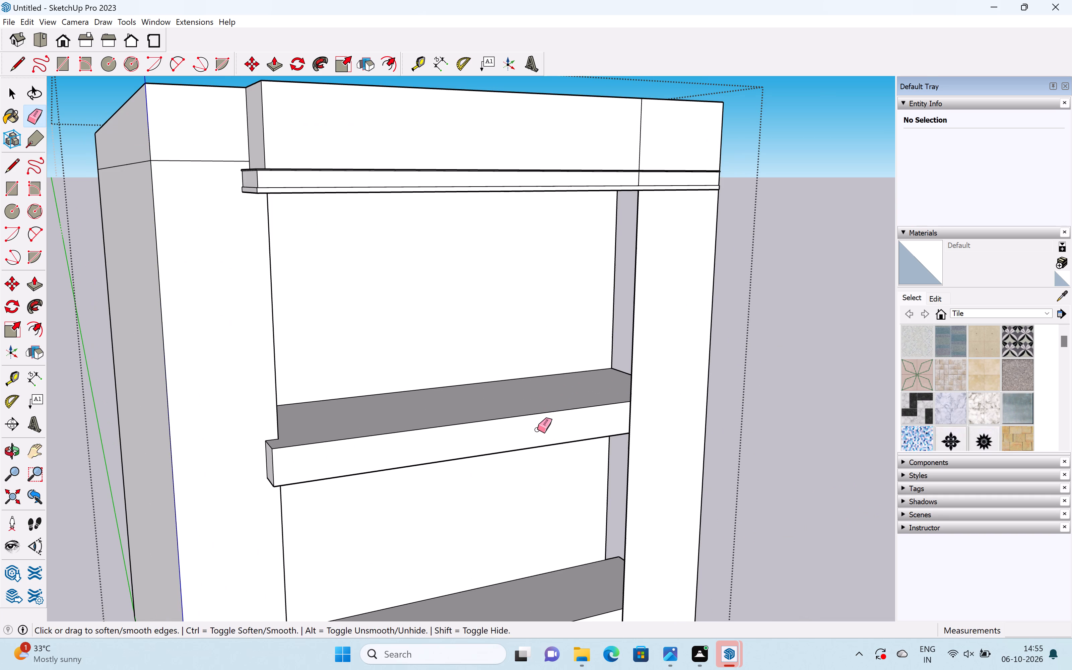
pyautogui.hotkey('ctrl', 'z')
pyautogui.scroll(-7, 540, 427)
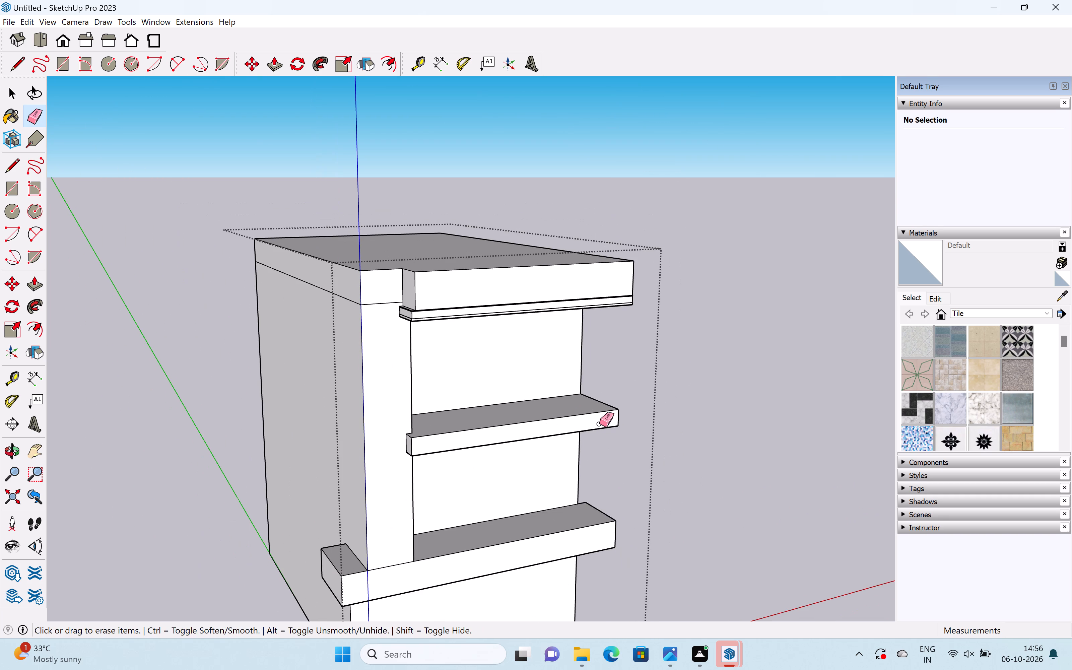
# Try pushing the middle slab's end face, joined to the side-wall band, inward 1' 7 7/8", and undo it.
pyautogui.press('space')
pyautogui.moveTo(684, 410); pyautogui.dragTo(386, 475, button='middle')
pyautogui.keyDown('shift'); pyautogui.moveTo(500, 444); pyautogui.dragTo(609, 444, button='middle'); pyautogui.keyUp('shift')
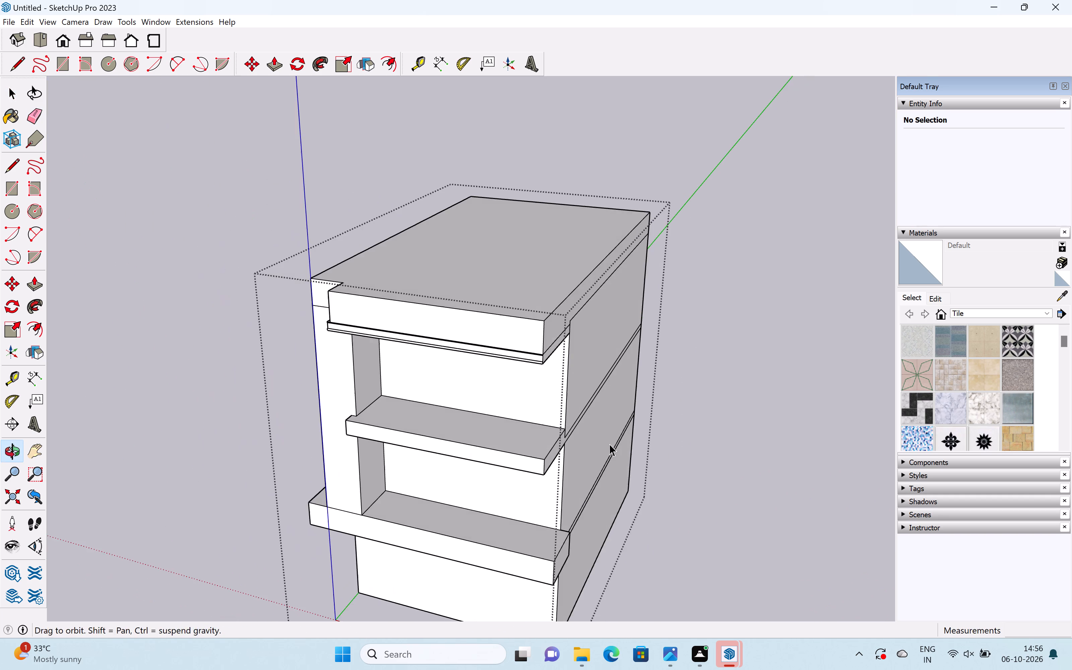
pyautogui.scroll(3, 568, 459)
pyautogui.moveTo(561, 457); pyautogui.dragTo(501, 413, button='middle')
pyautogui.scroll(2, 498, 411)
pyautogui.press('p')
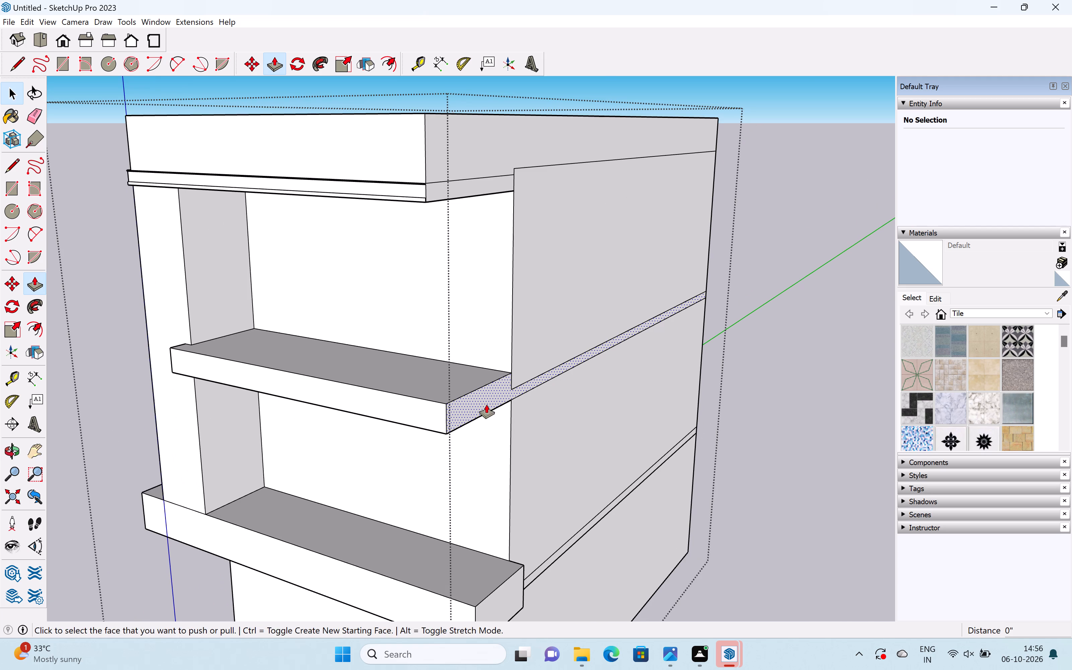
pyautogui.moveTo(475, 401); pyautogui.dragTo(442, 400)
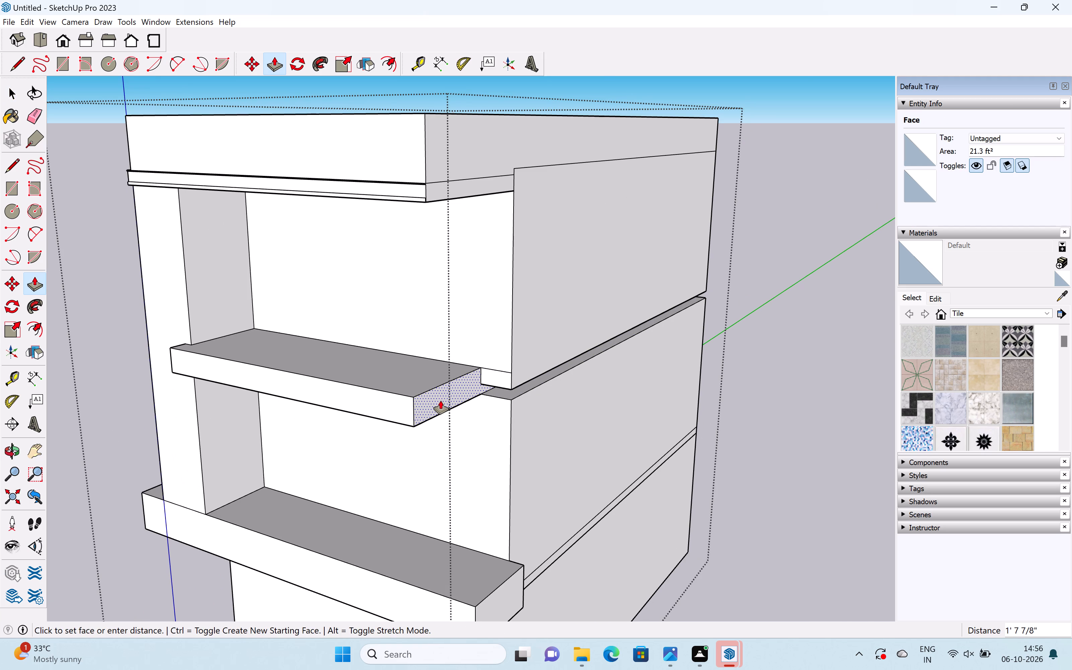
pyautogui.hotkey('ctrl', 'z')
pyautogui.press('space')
# Draw a 6" vertical line at the wall corner, separating the middle slab's end face from the side-wall band.
pyautogui.scroll(5, 508, 399)
pyautogui.press('l')
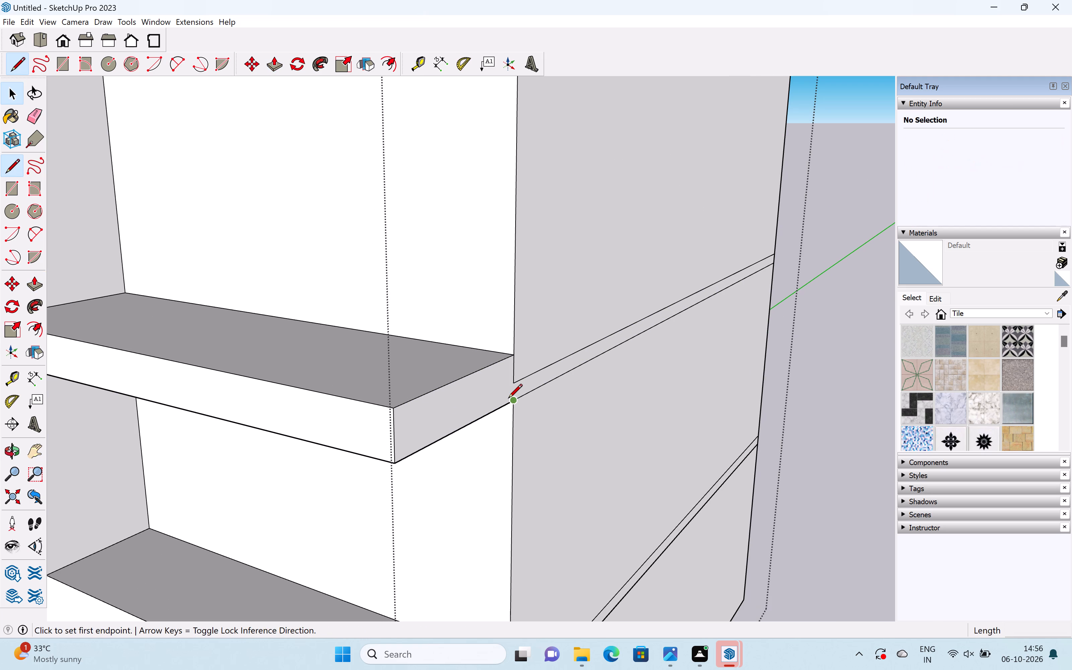
pyautogui.click(515, 382)
pyautogui.click(512, 401)
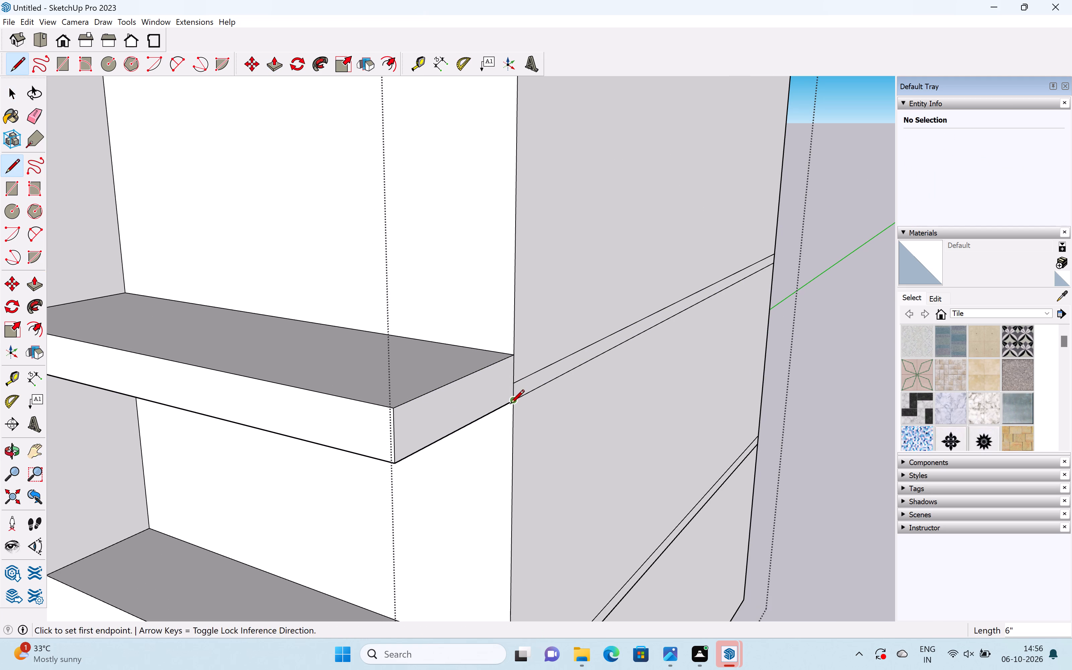
pyautogui.press('space')
# Push the middle slab's separated end face inward 1' 1 1/2", and push it in slightly further.
pyautogui.write('p')
pyautogui.moveTo(480, 399); pyautogui.dragTo(443, 402)
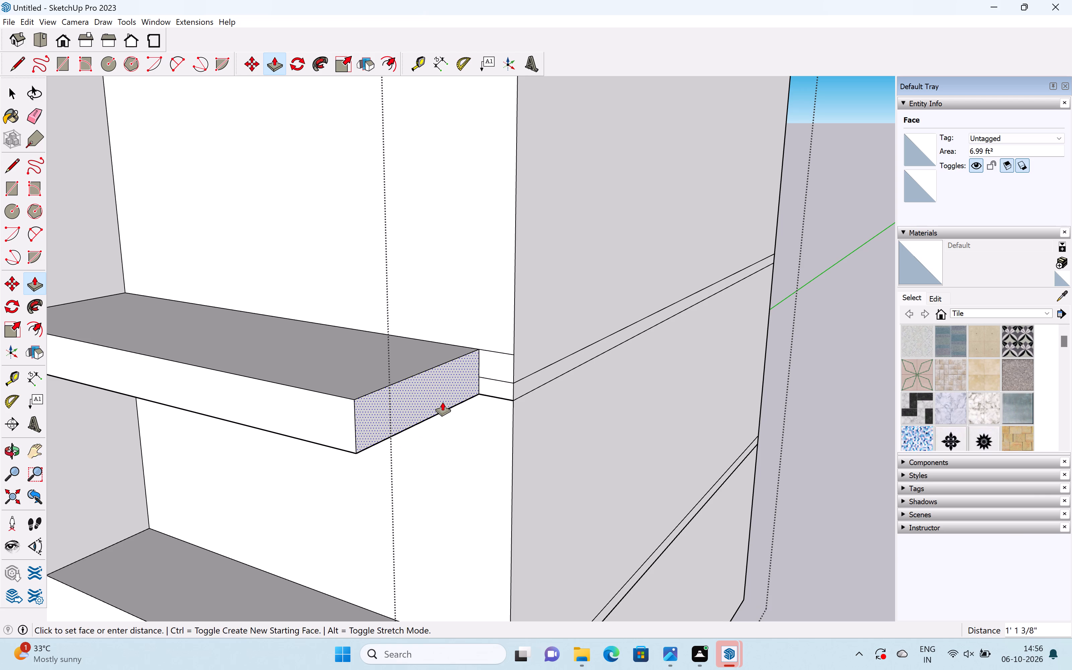
pyautogui.moveTo(443, 402); pyautogui.dragTo(442, 402)
pyautogui.scroll(-12, 466, 398)
pyautogui.scroll(4, 490, 387)
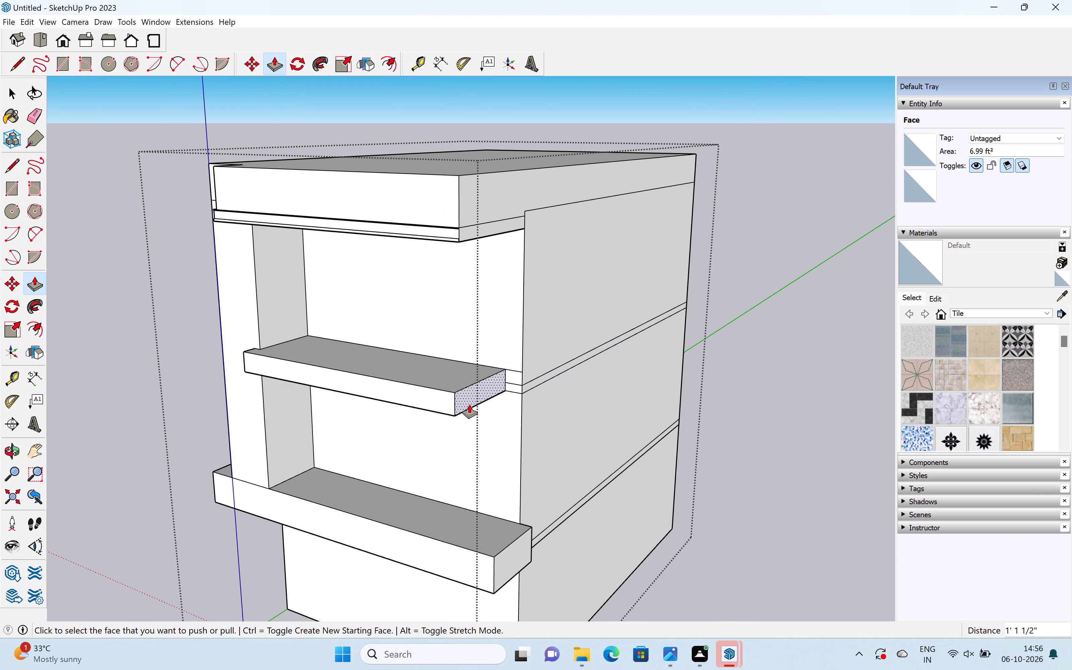
pyautogui.moveTo(468, 404); pyautogui.dragTo(461, 404)
# Push the lowest slab's end face inward about 2' 5 5/16".
pyautogui.moveTo(508, 559); pyautogui.dragTo(477, 548)
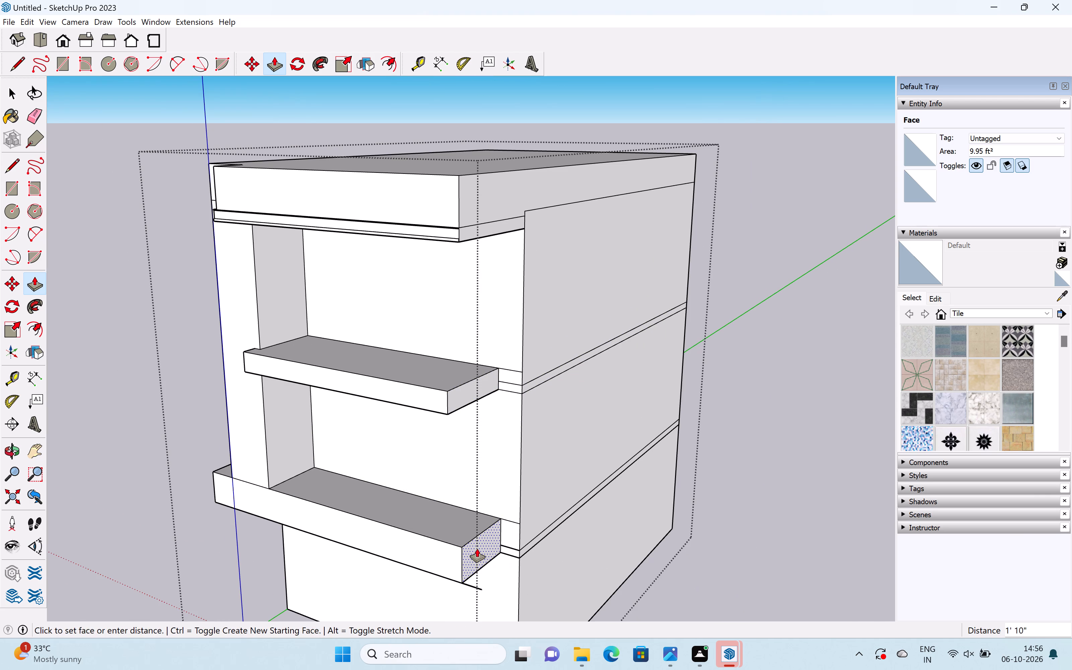
pyautogui.moveTo(477, 548); pyautogui.dragTo(472, 548)
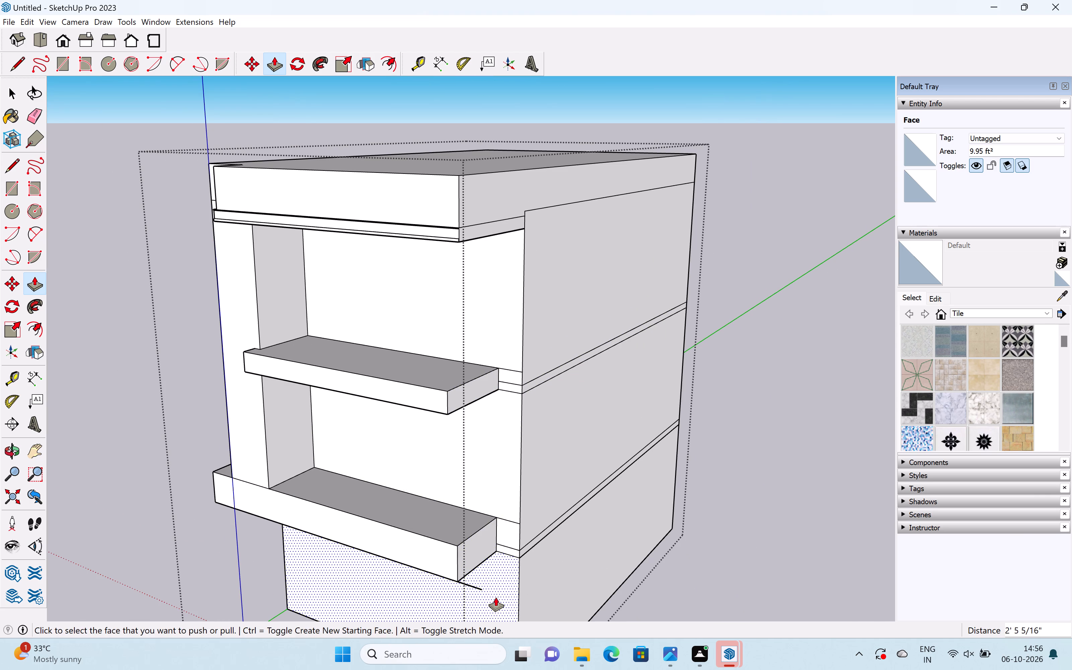
pyautogui.press('space')
# Draw a vertical rectangle about 1' 11 3/8" wide and 22' high from the roof's front corner down to the lowest slab, parallel to the facade.
pyautogui.scroll(-4, 500, 490)
pyautogui.moveTo(493, 495); pyautogui.dragTo(686, 443, button='middle')
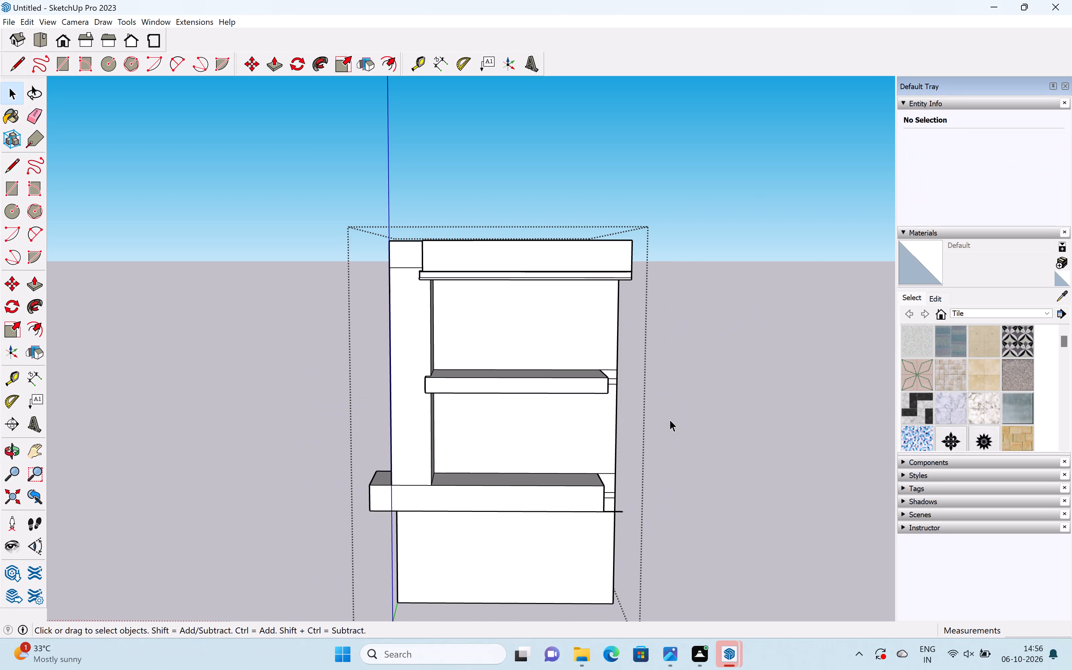
pyautogui.press('r')
pyautogui.scroll(5, 630, 275)
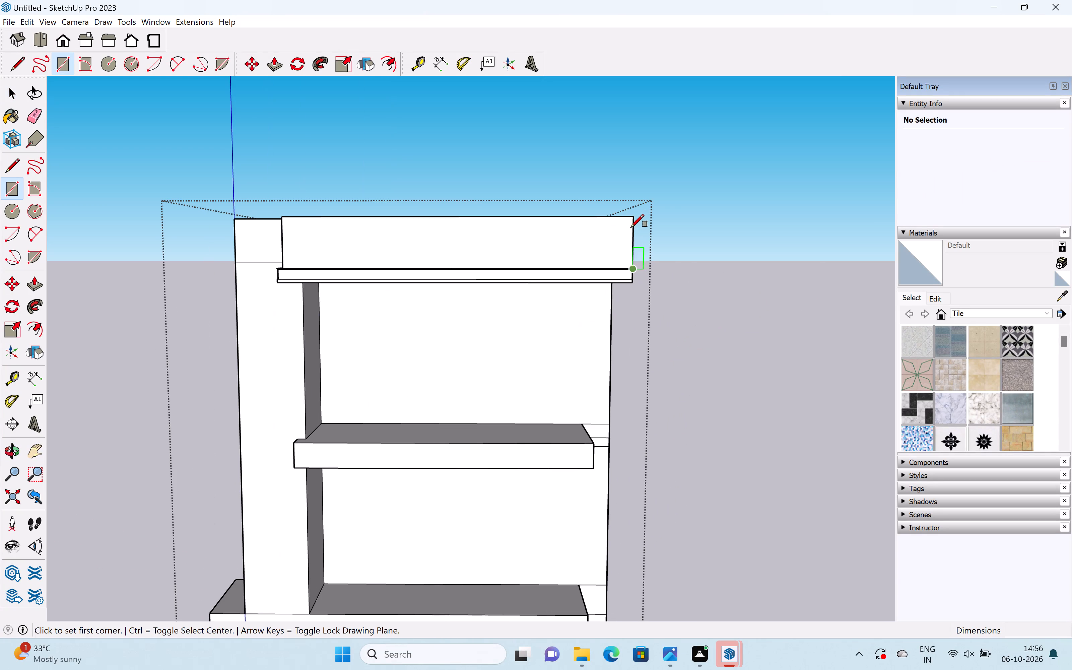
pyautogui.click(633, 215)
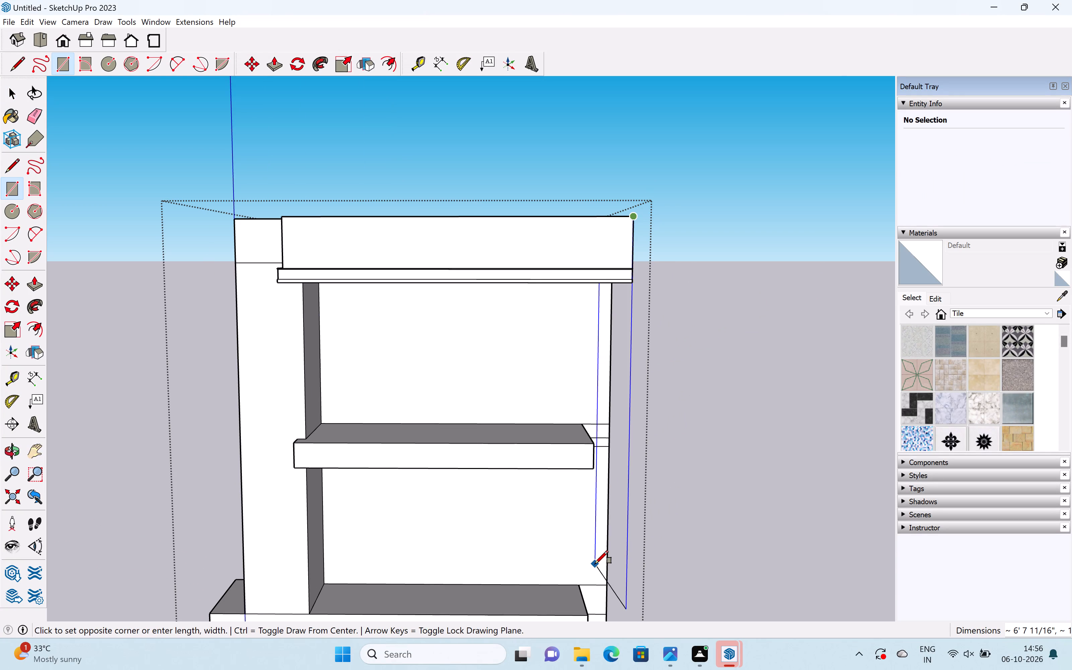
pyautogui.press('Left')
pyautogui.scroll(-3, 595, 569)
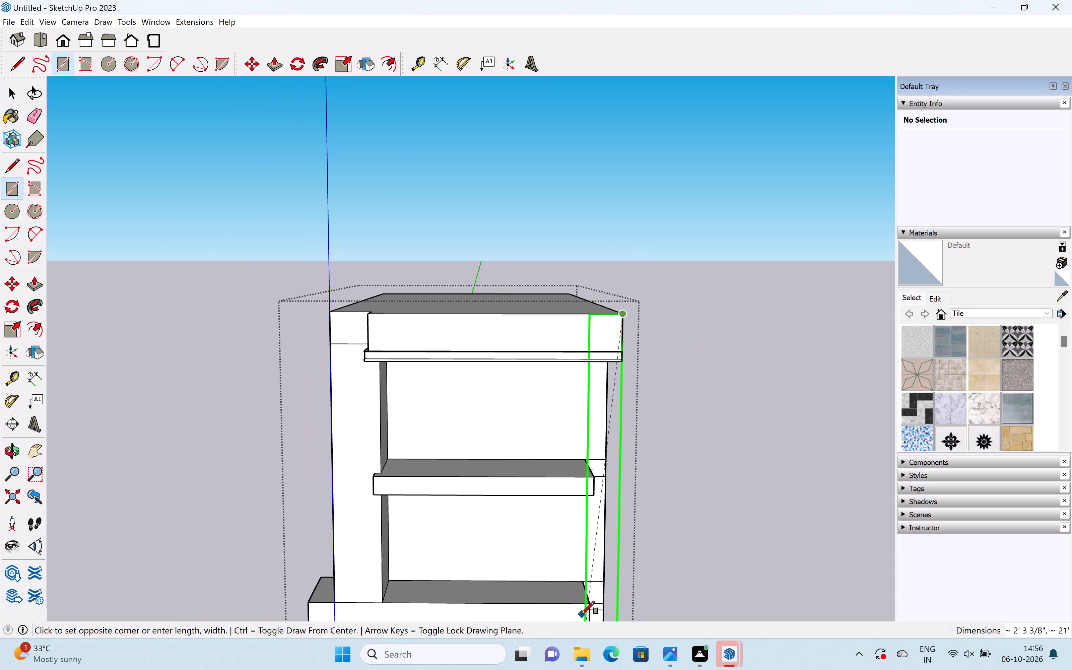
pyautogui.keyDown('shift'); pyautogui.moveTo(582, 613); pyautogui.dragTo(574, 521, button='middle'); pyautogui.keyUp('shift')
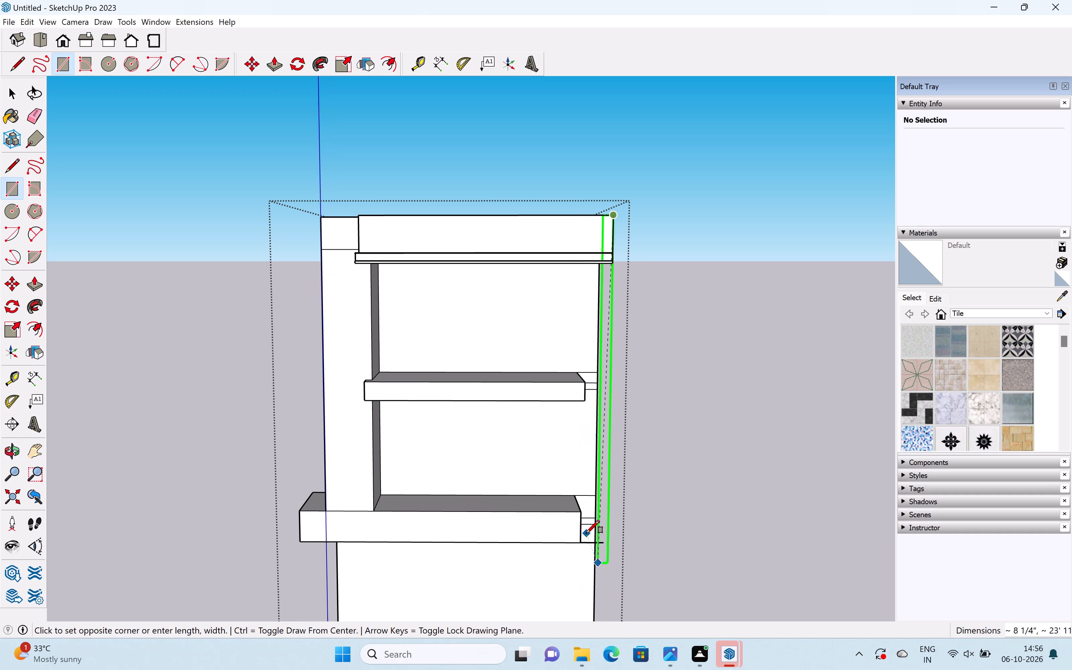
pyautogui.scroll(2, 579, 529)
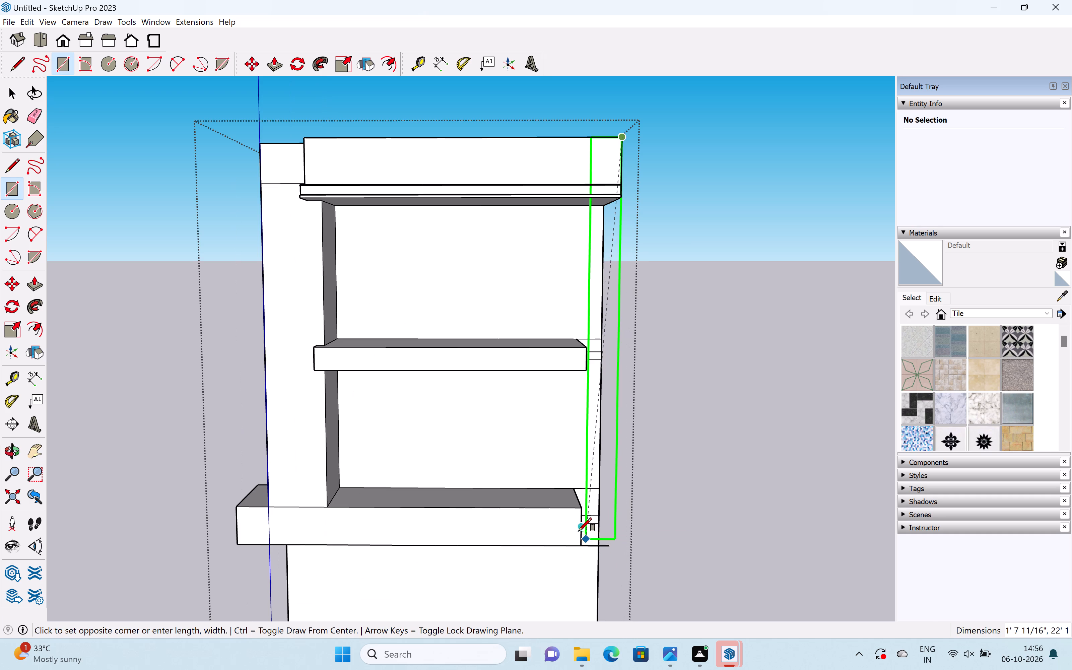
pyautogui.click(576, 532)
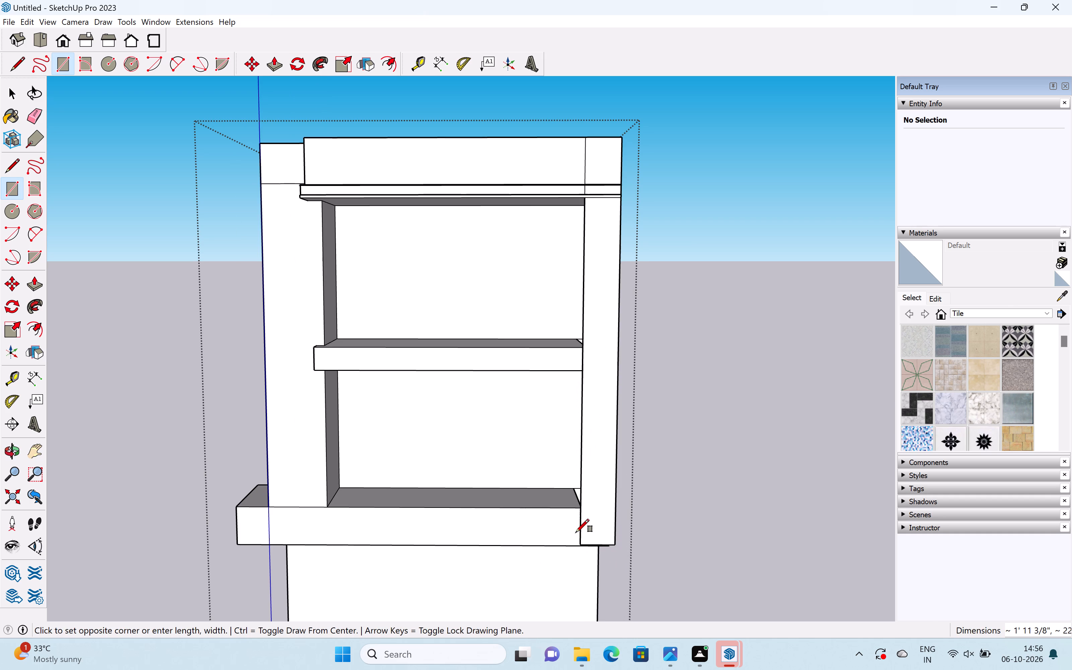
pyautogui.press('space')
# Push/Pull the new rectangle about 6' back to the side wall's front corner to form a solid corner pier.
pyautogui.scroll(1, 600, 509)
pyautogui.scroll(-4, 600, 508)
pyautogui.scroll(-1, 698, 478)
pyautogui.moveTo(655, 484); pyautogui.dragTo(495, 528, button='middle')
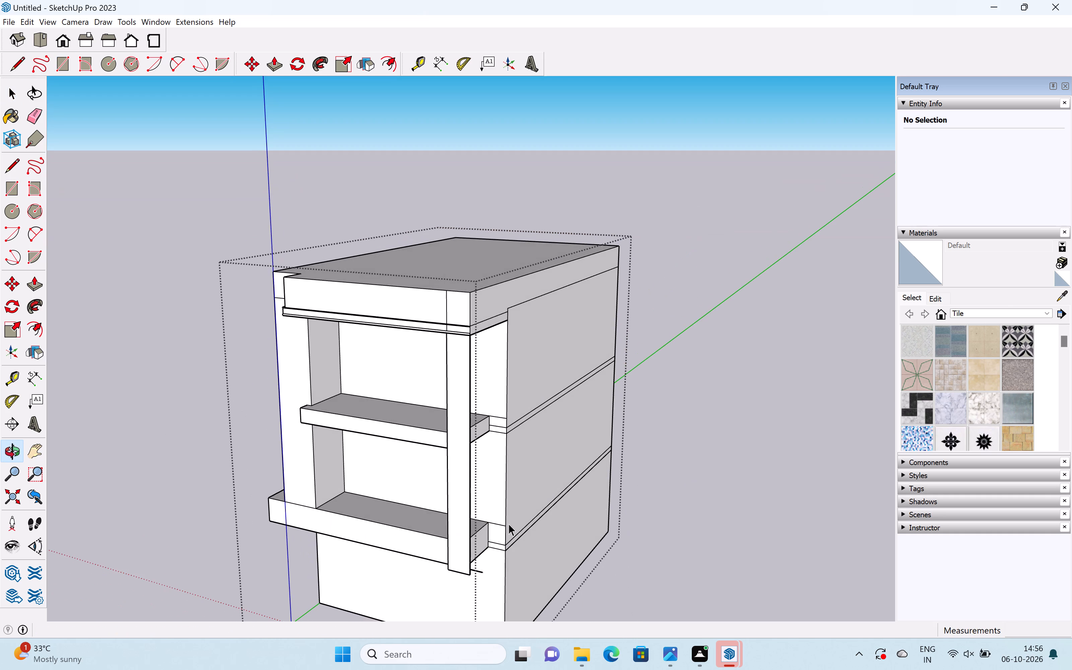
pyautogui.moveTo(636, 486); pyautogui.dragTo(540, 487, button='middle')
pyautogui.keyDown('shift'); pyautogui.moveTo(538, 485); pyautogui.dragTo(704, 438, button='middle'); pyautogui.keyUp('shift')
pyautogui.moveTo(739, 427); pyautogui.dragTo(712, 427, button='middle')
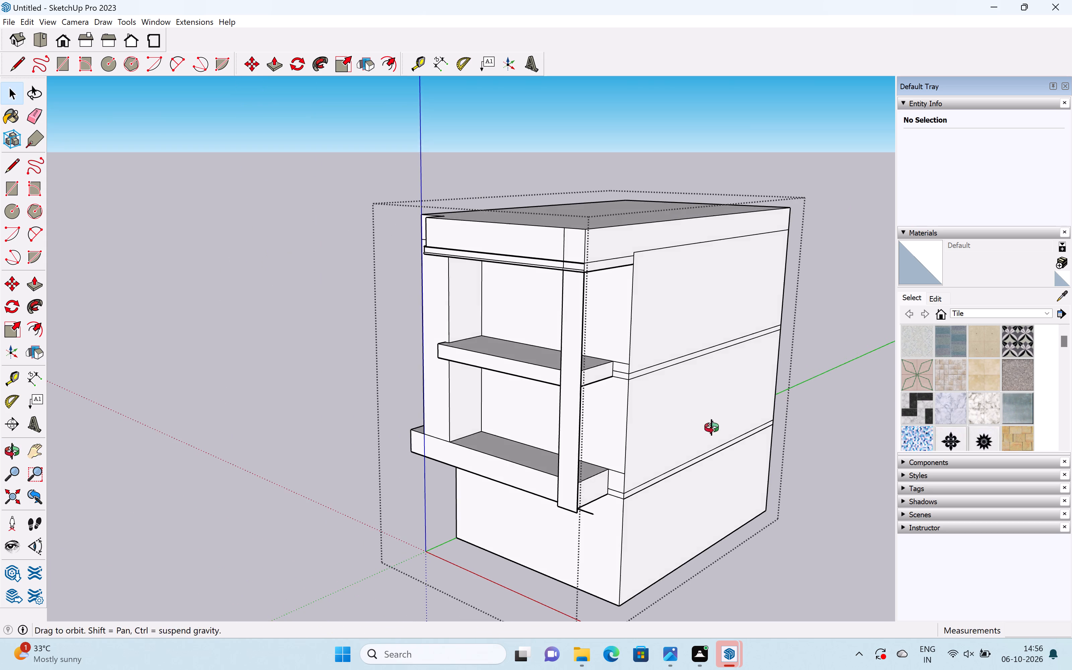
pyautogui.moveTo(712, 427); pyautogui.dragTo(521, 459, button='middle')
pyautogui.scroll(3, 382, 491)
pyautogui.moveTo(699, 454); pyautogui.dragTo(548, 458, button='middle')
pyautogui.scroll(1, 548, 458)
pyautogui.scroll(-5, 564, 450)
pyautogui.keyDown('shift'); pyautogui.moveTo(569, 445); pyautogui.dragTo(667, 414, button='middle'); pyautogui.keyUp('shift')
pyautogui.scroll(2, 504, 445)
pyautogui.press('p')
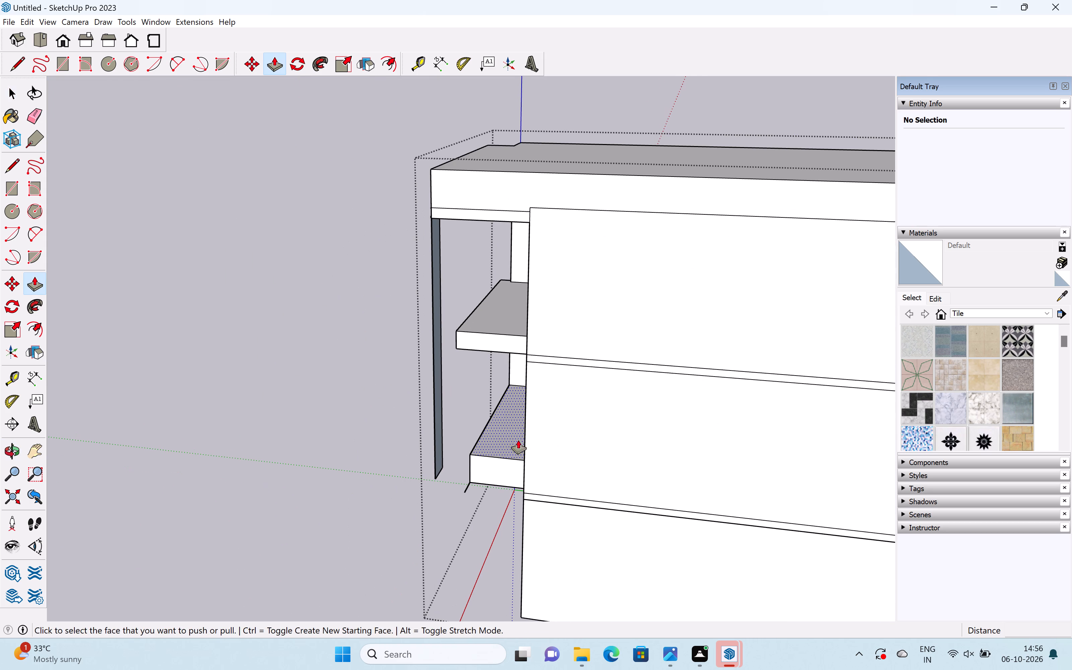
pyautogui.moveTo(439, 447); pyautogui.dragTo(526, 479)
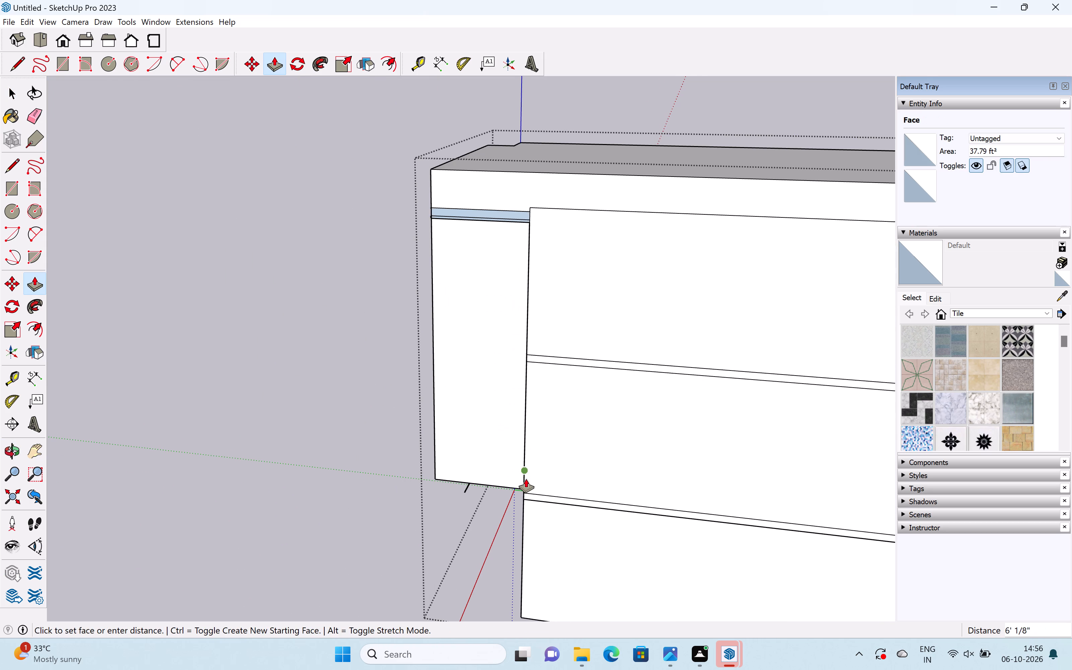
pyautogui.moveTo(526, 479); pyautogui.dragTo(528, 481)
# Reverse the back-facing side faces and the small end face of the roof bands above the new corner pier.
pyautogui.scroll(-1, 549, 468)
pyautogui.scroll(1, 549, 468)
pyautogui.scroll(-1, 552, 467)
pyautogui.scroll(-1, 456, 325)
pyautogui.moveTo(458, 325); pyautogui.dragTo(731, 343, button='middle')
pyautogui.scroll(7, 488, 267)
pyautogui.scroll(6, 660, 225)
pyautogui.press('space')
pyautogui.rightClick(651, 209)
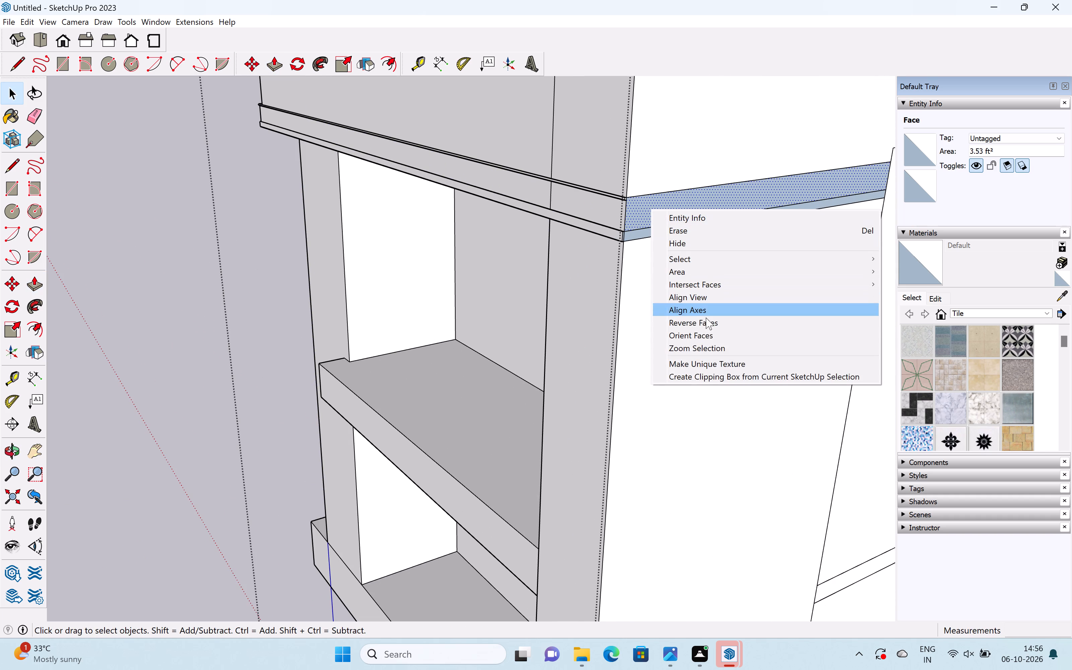
pyautogui.click(700, 321)
pyautogui.scroll(8, 611, 212)
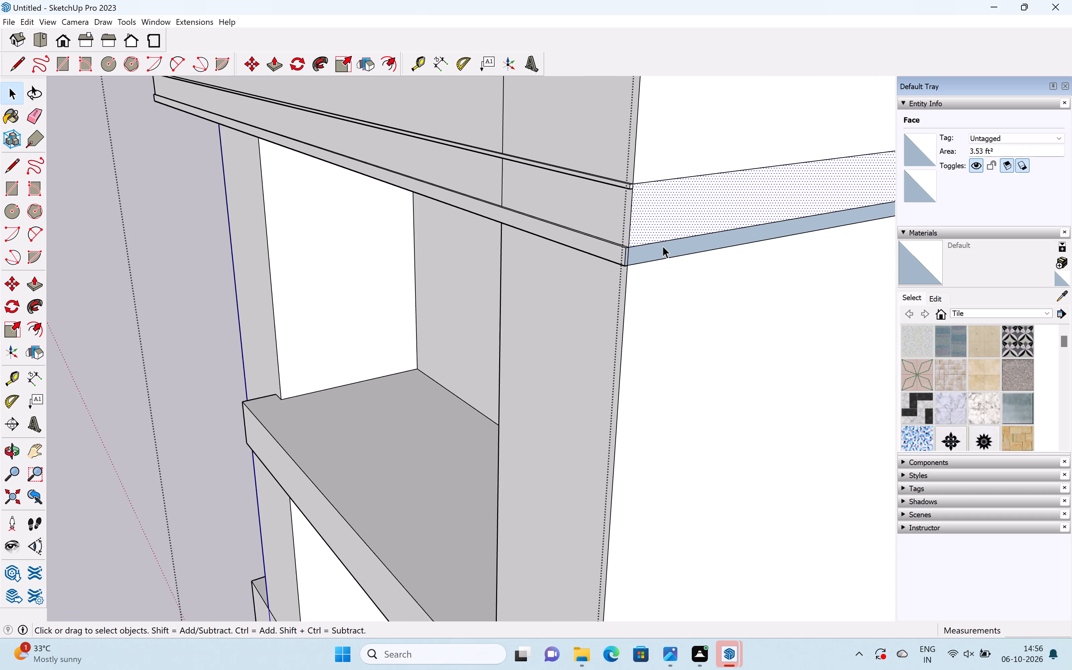
pyautogui.scroll(3, 663, 246)
pyautogui.rightClick(651, 259)
pyautogui.click(695, 375)
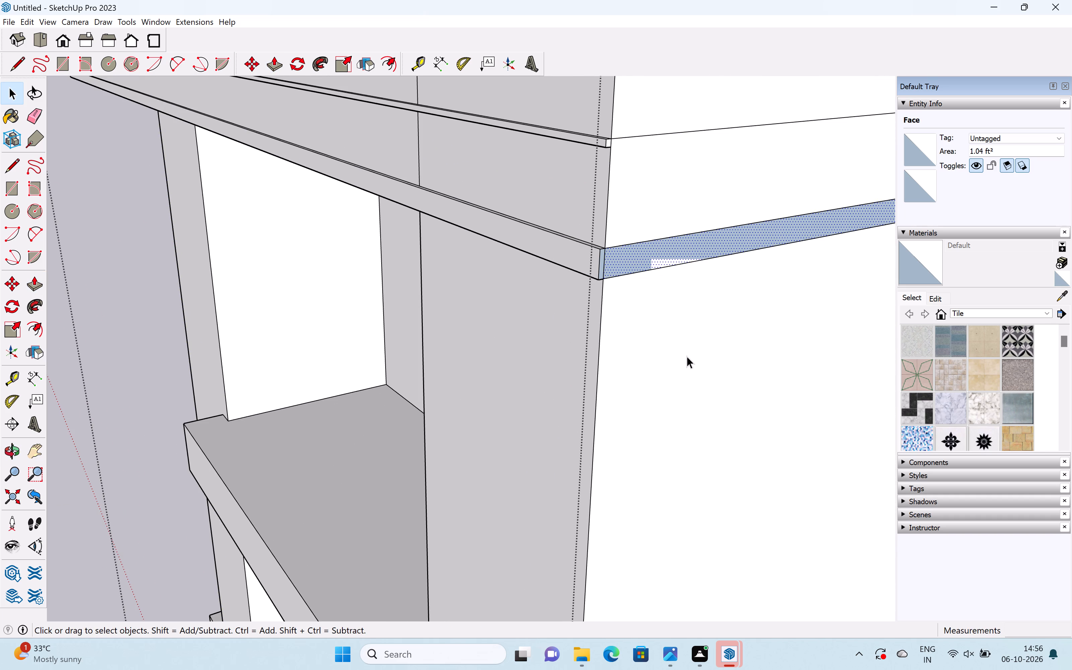
pyautogui.rightClick(600, 265)
pyautogui.click(635, 472)
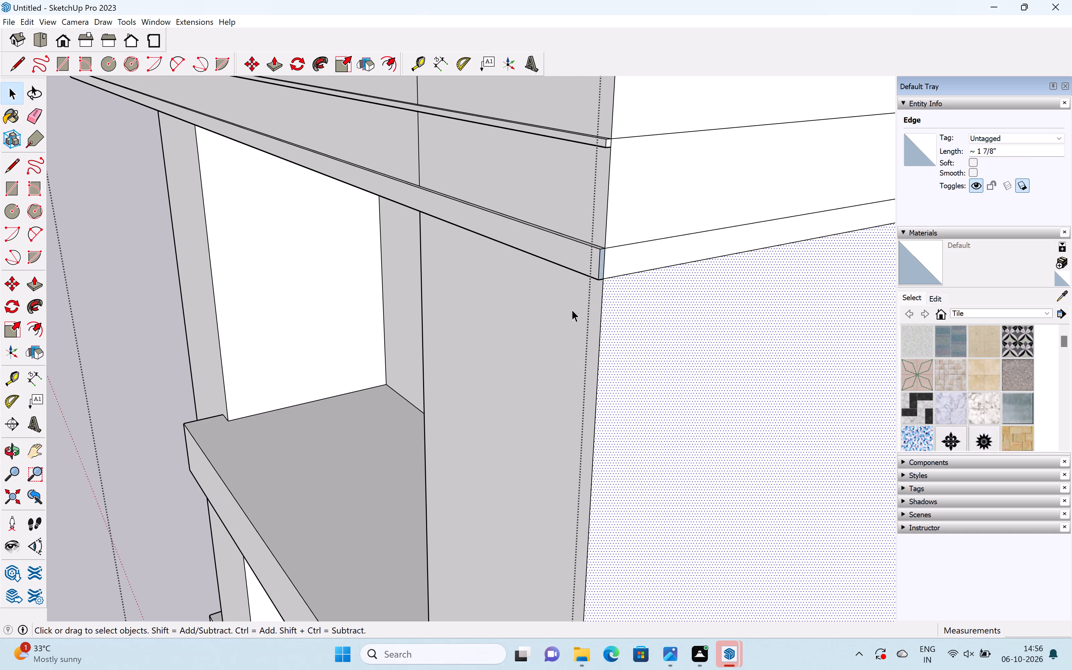
pyautogui.scroll(7, 637, 248)
pyautogui.rightClick(565, 274)
pyautogui.click(609, 388)
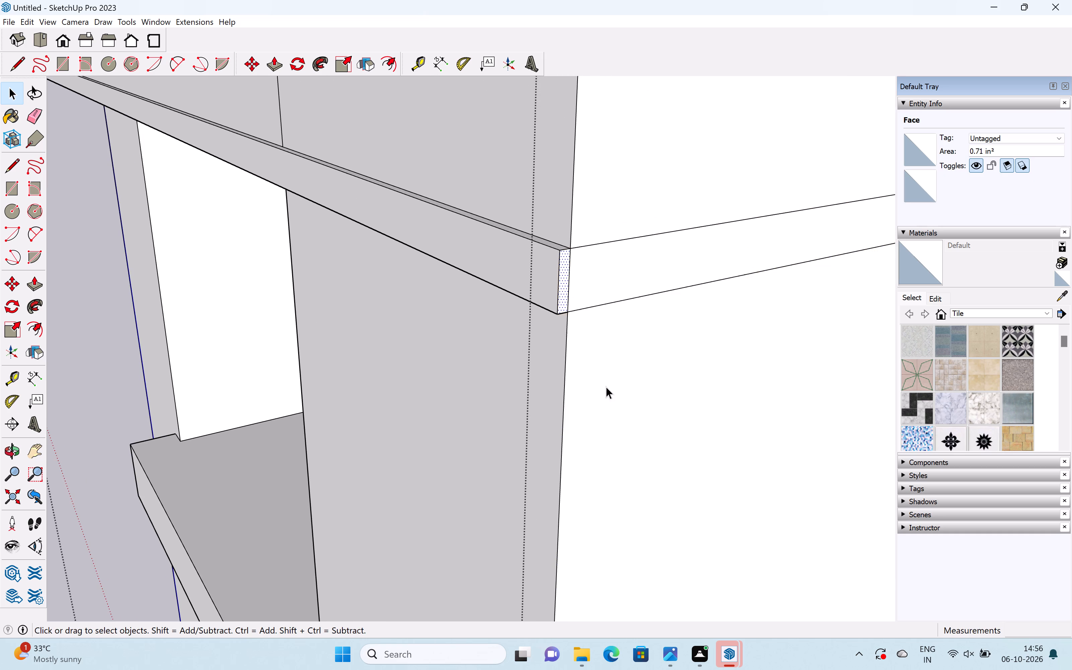
# Examine the new corner pier, the shortened slabs and the roof bands from the side and front.
pyautogui.scroll(-20, 614, 367)
pyautogui.scroll(-7, 614, 367)
pyautogui.scroll(1, 614, 366)
pyautogui.scroll(-7, 613, 366)
pyautogui.scroll(1, 610, 385)
pyautogui.scroll(-10, 611, 385)
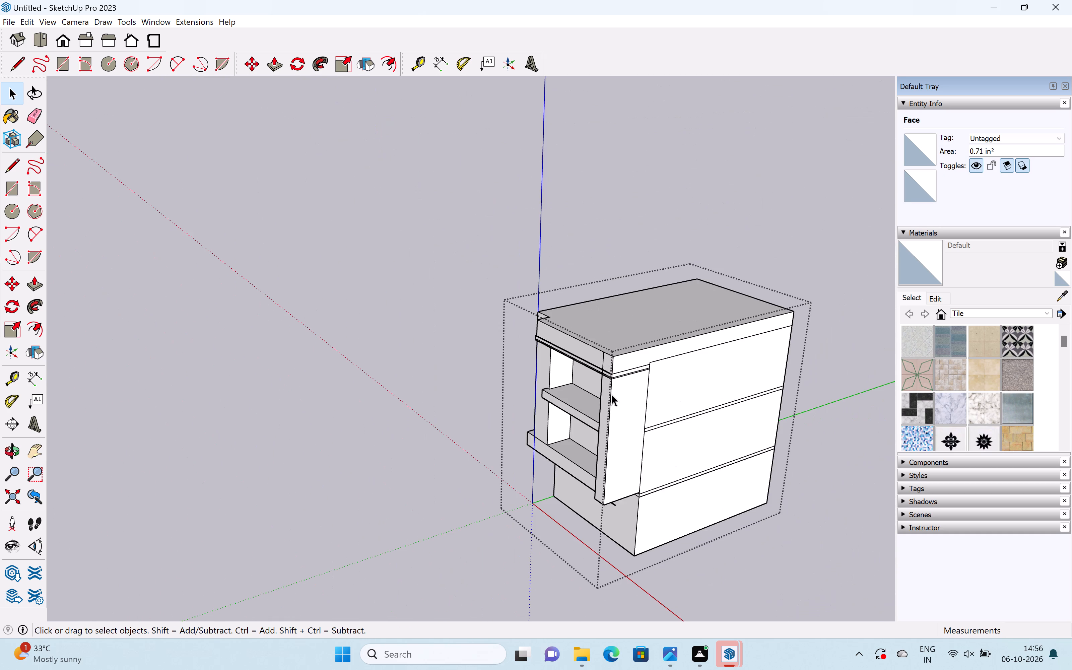
pyautogui.moveTo(510, 430); pyautogui.dragTo(716, 375, button='middle')
pyautogui.click(749, 429)
pyautogui.scroll(1, 563, 410)
pyautogui.moveTo(614, 393); pyautogui.dragTo(825, 337, button='middle')
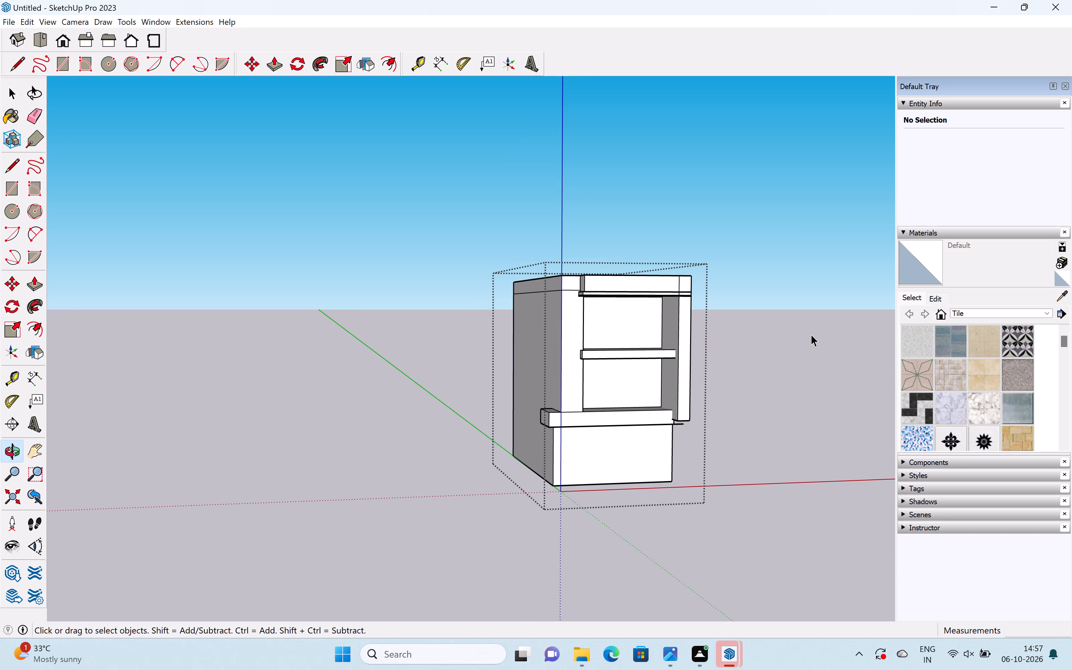
pyautogui.press('space')
pyautogui.scroll(10, 736, 317)
pyautogui.scroll(-1, 670, 341)
pyautogui.scroll(2, 670, 341)
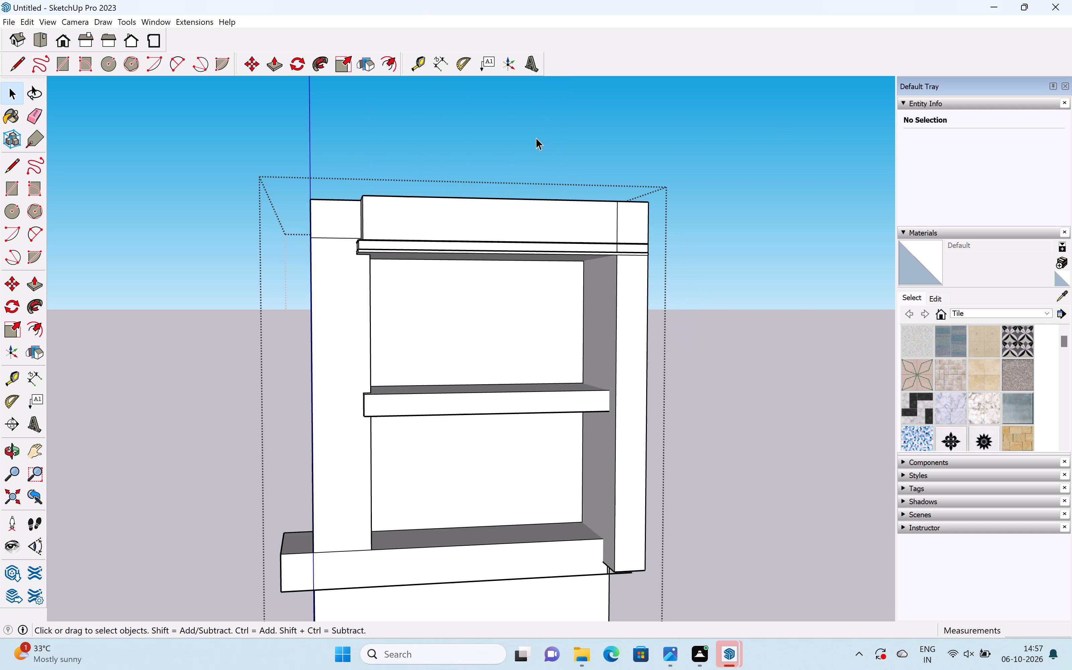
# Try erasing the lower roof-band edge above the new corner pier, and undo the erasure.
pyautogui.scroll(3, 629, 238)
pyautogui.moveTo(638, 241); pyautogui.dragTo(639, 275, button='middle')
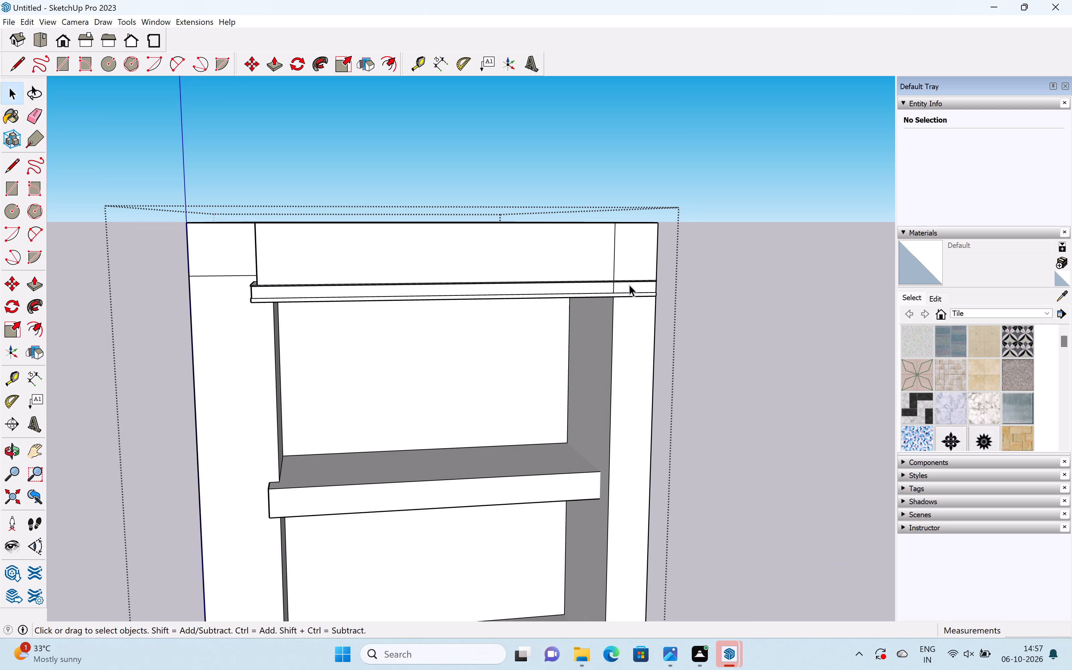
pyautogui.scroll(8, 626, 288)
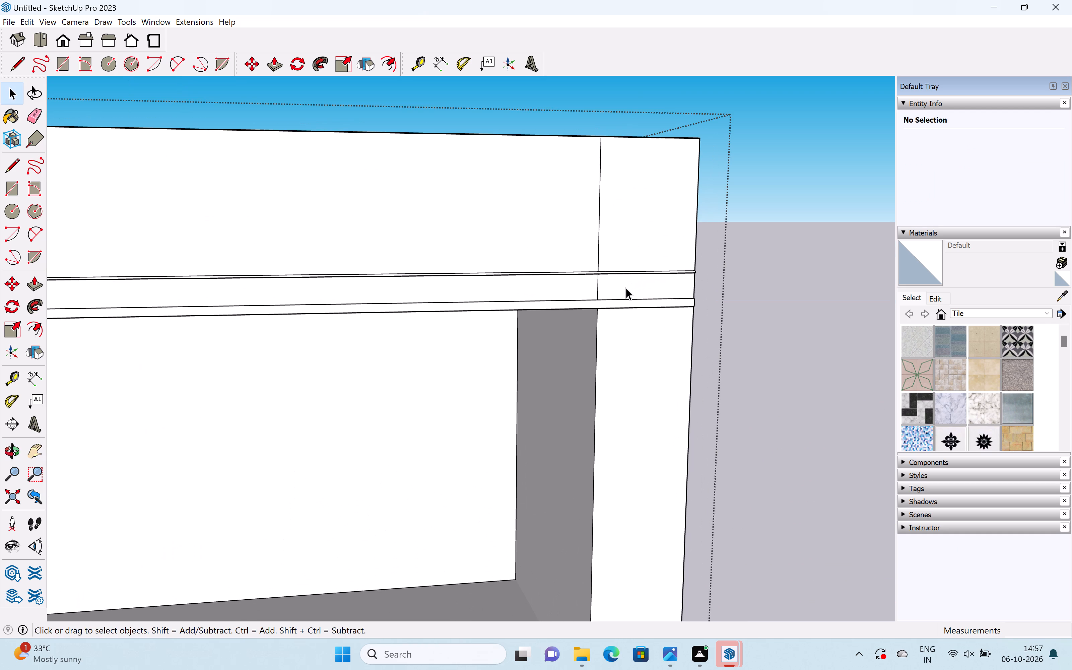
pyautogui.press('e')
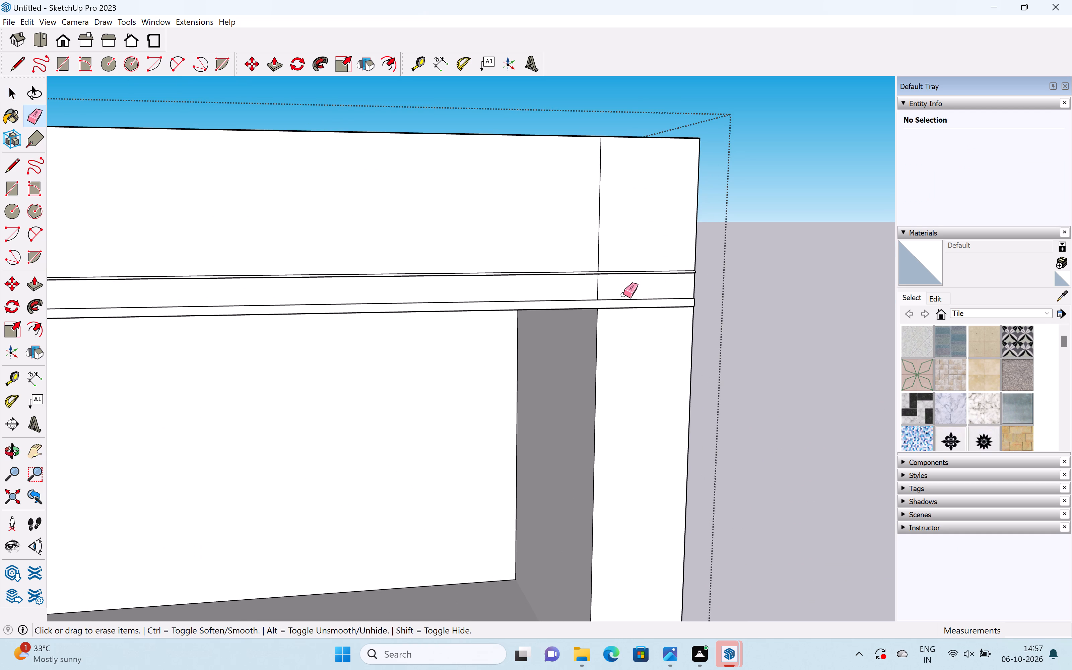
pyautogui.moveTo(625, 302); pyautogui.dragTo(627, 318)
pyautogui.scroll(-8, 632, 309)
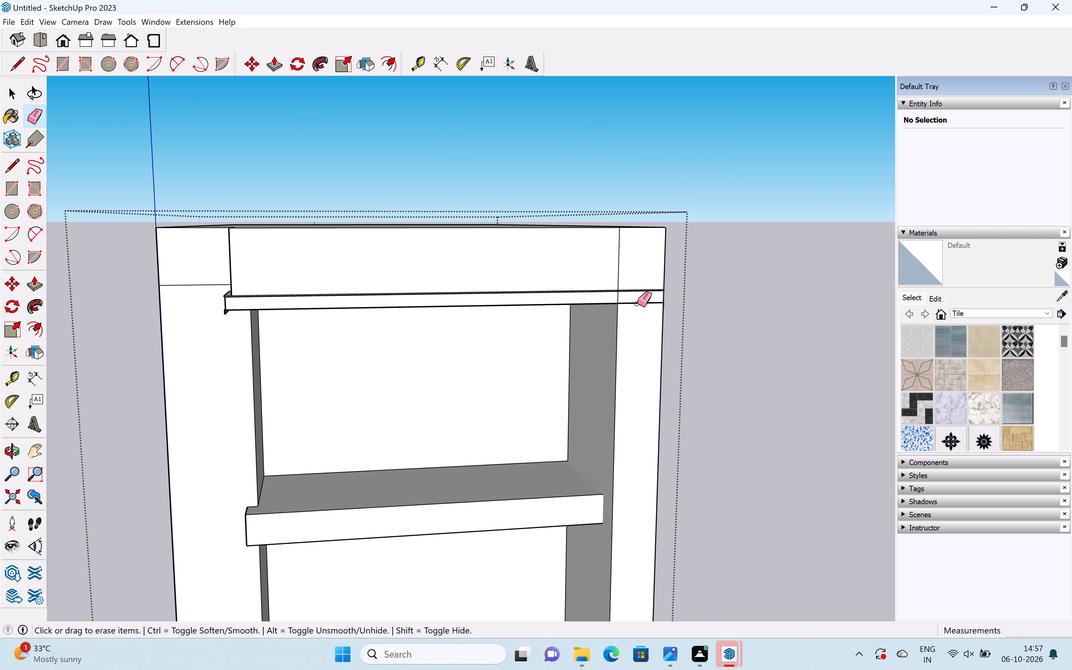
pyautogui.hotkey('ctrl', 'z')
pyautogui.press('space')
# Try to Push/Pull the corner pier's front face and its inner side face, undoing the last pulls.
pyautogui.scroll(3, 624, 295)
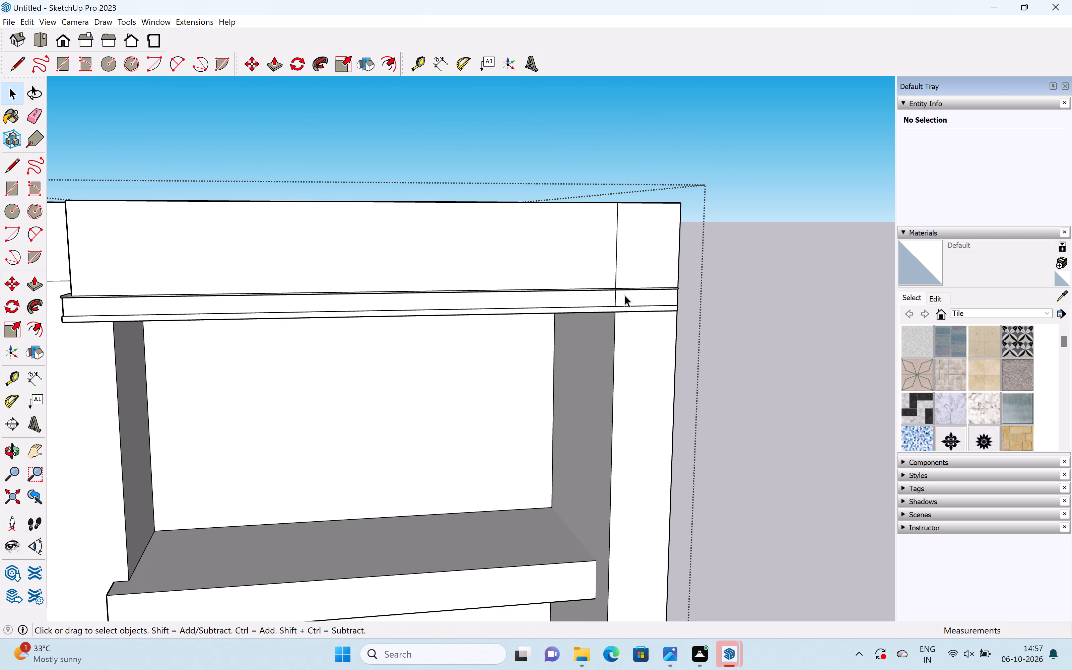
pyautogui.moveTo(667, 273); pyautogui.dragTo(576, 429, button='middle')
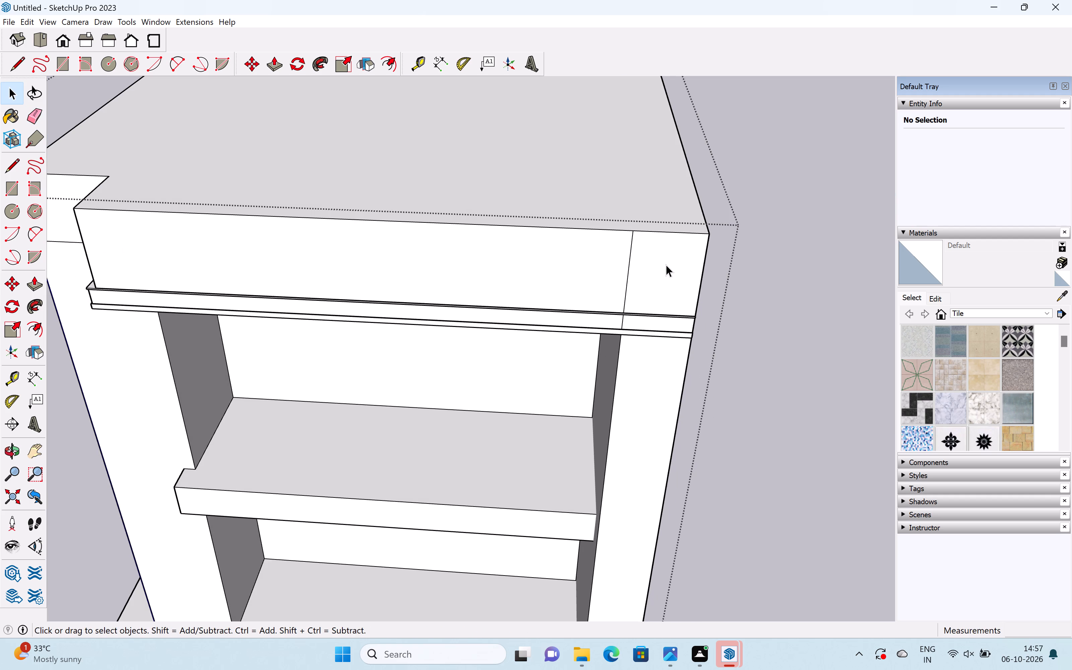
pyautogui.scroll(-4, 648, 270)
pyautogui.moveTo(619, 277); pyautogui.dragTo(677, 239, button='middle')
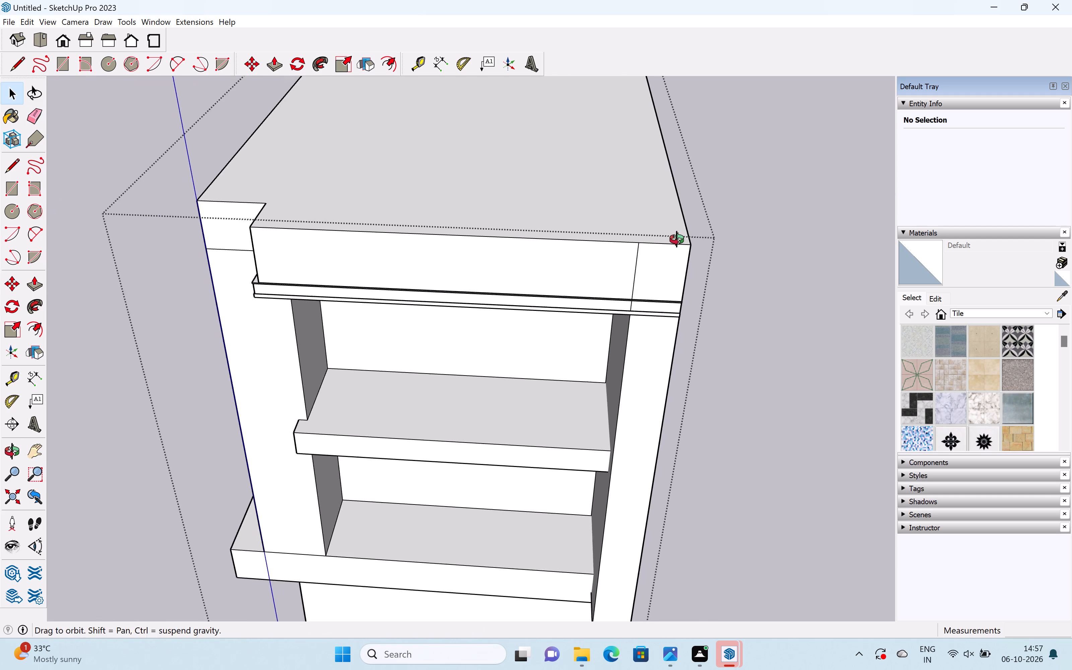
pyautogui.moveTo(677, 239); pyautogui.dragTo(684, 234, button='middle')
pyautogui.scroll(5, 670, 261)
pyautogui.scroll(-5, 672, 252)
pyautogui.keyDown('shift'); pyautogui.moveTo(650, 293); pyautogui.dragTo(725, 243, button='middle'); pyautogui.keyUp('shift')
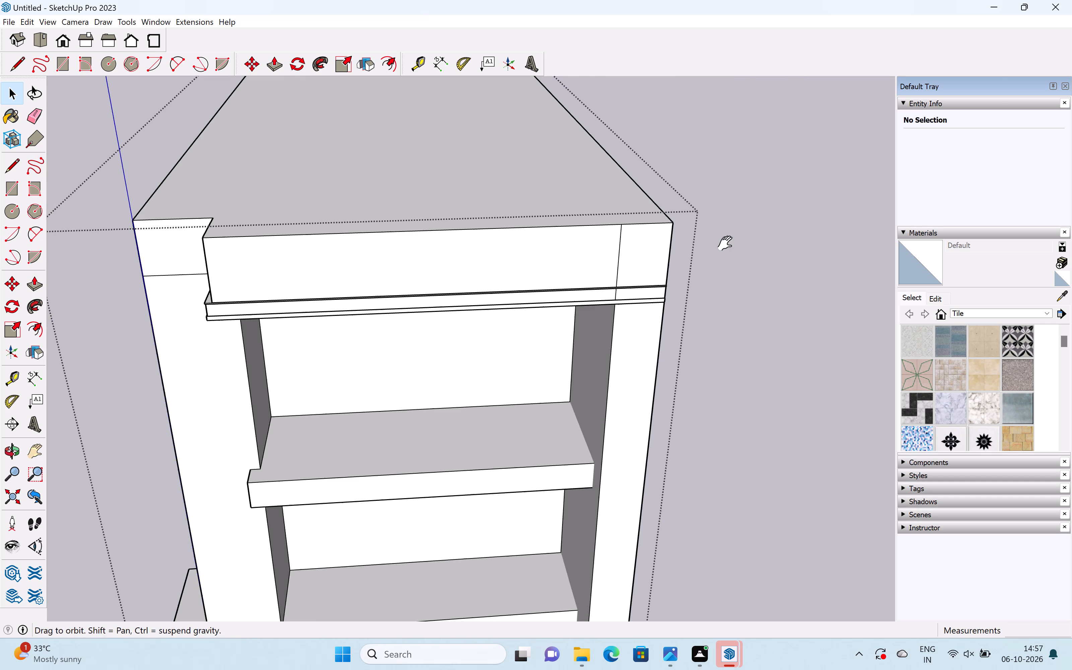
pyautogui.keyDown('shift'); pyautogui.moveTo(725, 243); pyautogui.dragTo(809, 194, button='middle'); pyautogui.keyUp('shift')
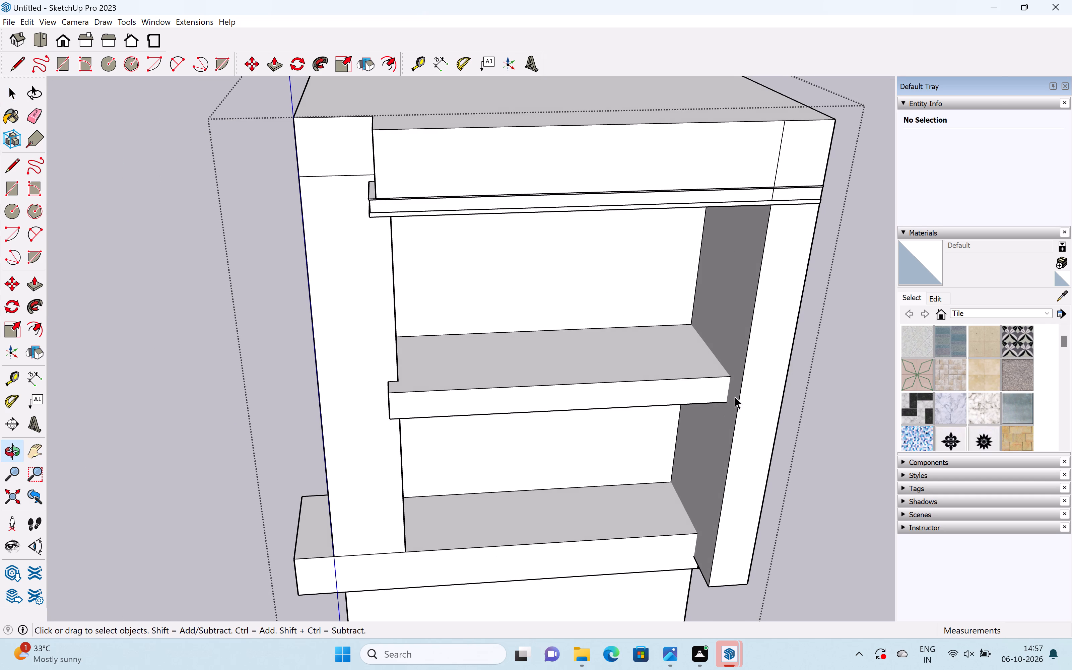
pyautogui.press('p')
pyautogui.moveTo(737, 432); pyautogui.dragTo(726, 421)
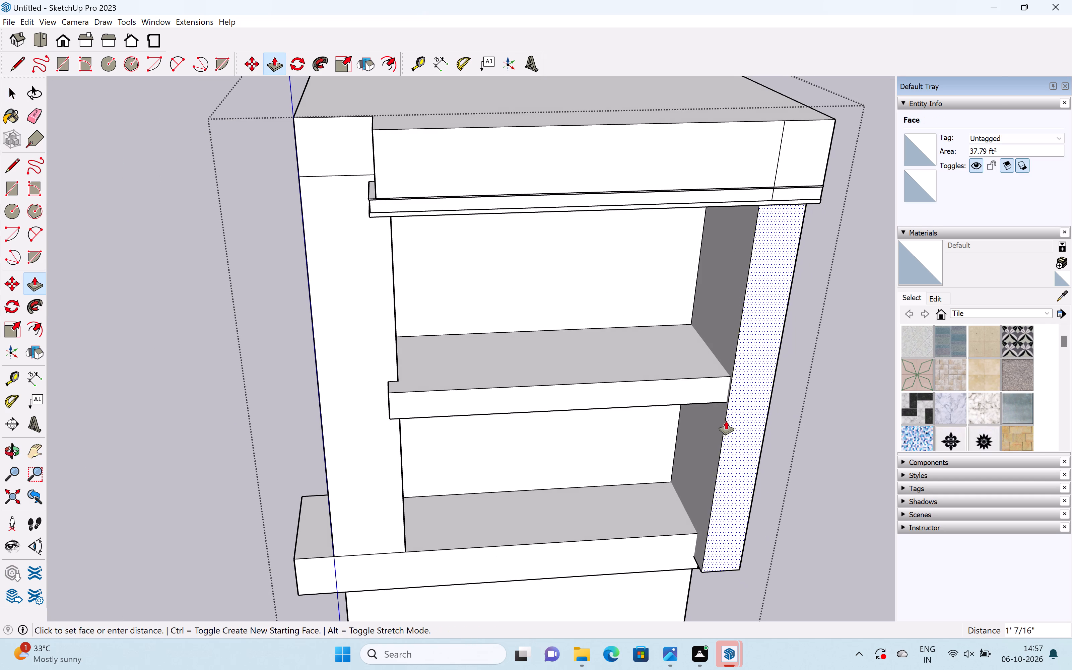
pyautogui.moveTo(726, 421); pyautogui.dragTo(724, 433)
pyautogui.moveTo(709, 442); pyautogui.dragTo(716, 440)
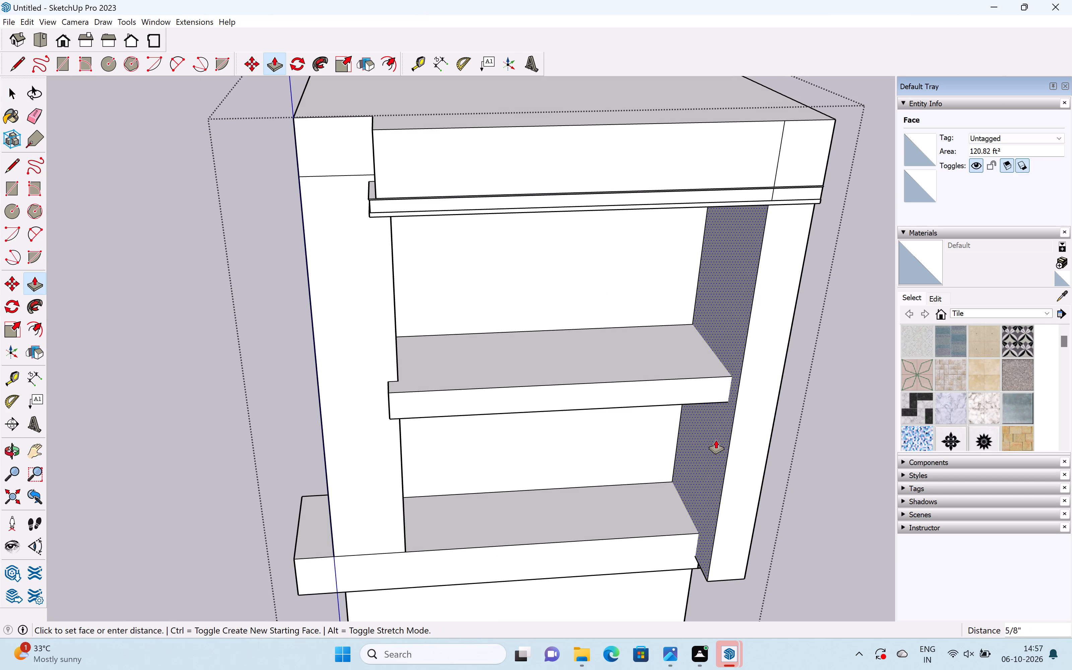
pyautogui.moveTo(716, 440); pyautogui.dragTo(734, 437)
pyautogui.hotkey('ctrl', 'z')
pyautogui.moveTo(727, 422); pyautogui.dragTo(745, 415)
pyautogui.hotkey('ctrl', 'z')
# Undo the recent edits back to before the corner pier was built, removing the whole pier beside the slabs.
pyautogui.moveTo(763, 387); pyautogui.dragTo(630, 382, button='middle')
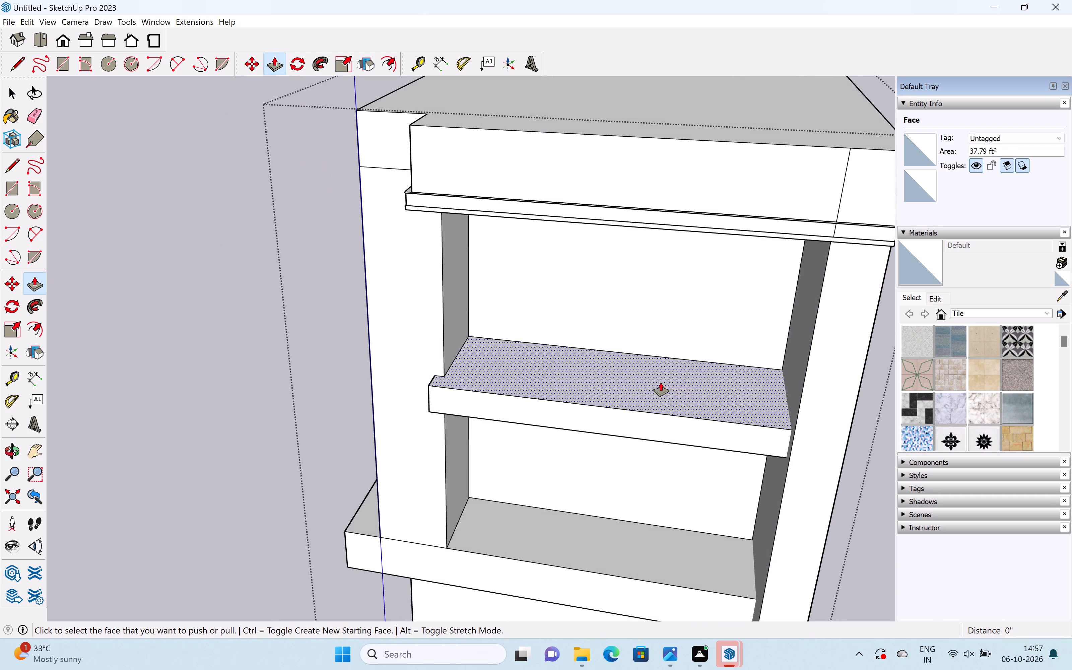
pyautogui.scroll(-7, 690, 393)
pyautogui.scroll(1, 775, 417)
pyautogui.moveTo(766, 410); pyautogui.dragTo(633, 371, button='middle')
pyautogui.hotkey('ctrl', 'z')
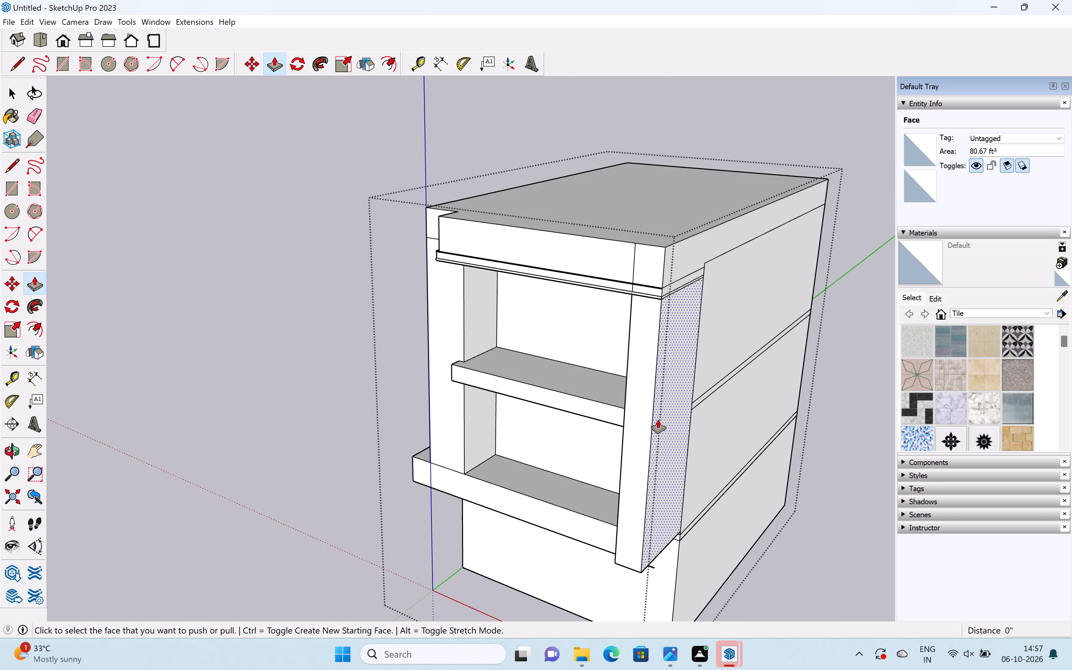
pyautogui.hotkey('ctrl', 'z')
pyautogui.hotkey('ctrl', 'z')
pyautogui.hotkey('ctrl', 'z')
pyautogui.hotkey('ctrl', 'z')
pyautogui.hotkey('ctrl', 'z')
pyautogui.hotkey('ctrl', 'z')
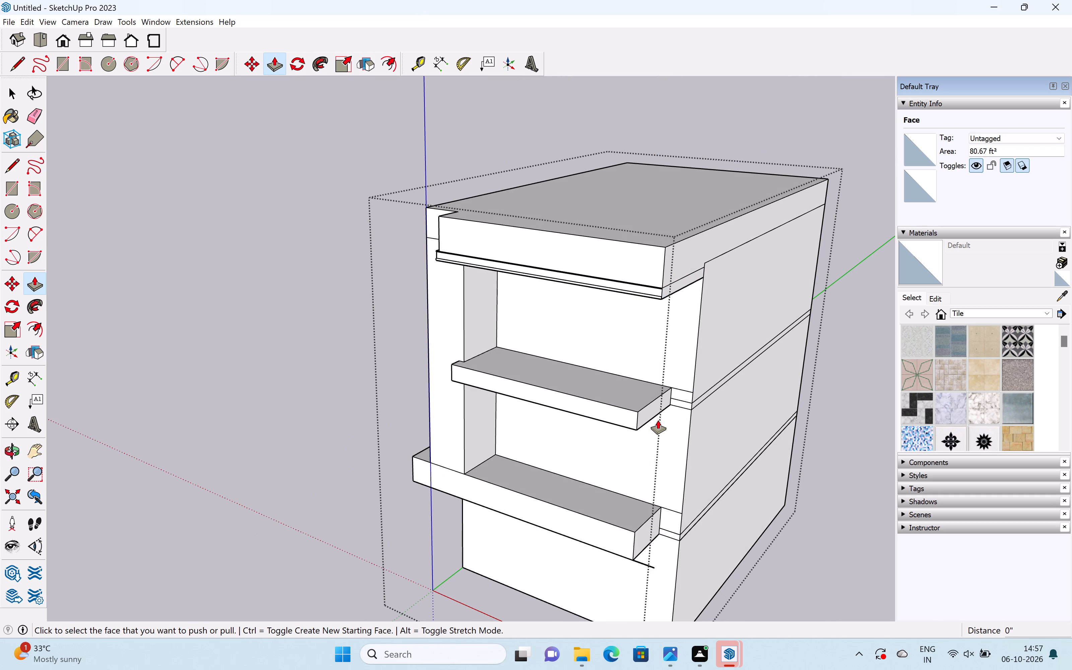
pyautogui.press('space')
# Examine the stepped edges of the roof bands at their open front corner.
pyautogui.moveTo(618, 373); pyautogui.dragTo(824, 315, button='middle')
pyautogui.scroll(1, 765, 228)
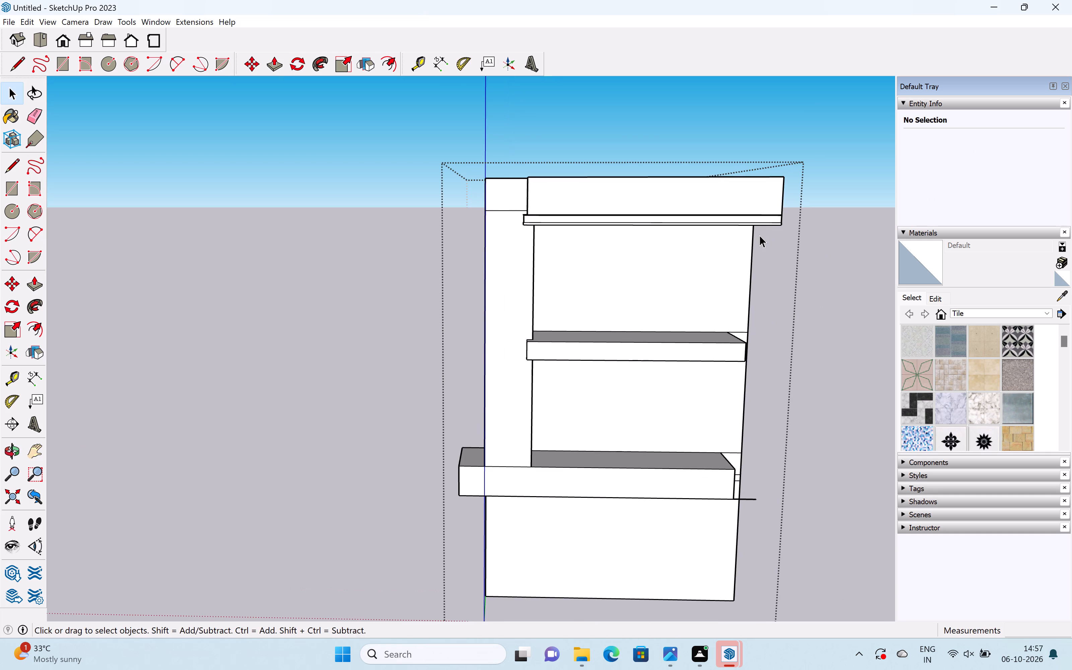
pyautogui.keyDown('shift'); pyautogui.moveTo(757, 237); pyautogui.dragTo(684, 288, button='middle'); pyautogui.keyUp('shift')
pyautogui.scroll(13, 688, 268)
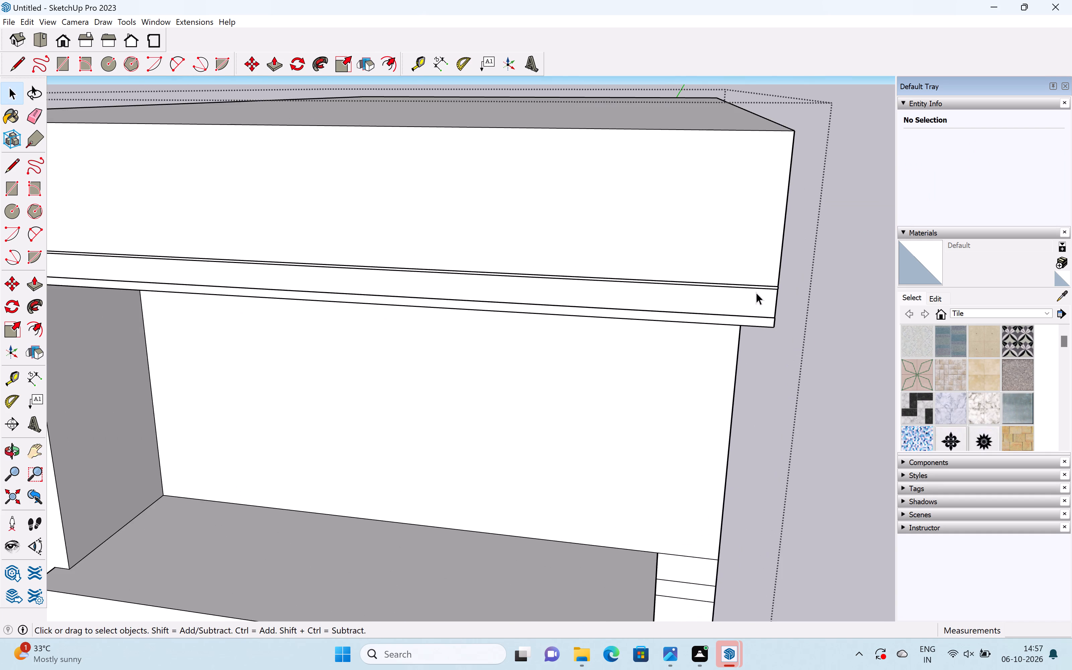
pyautogui.scroll(5, 762, 290)
pyautogui.moveTo(780, 287); pyautogui.dragTo(683, 315, button='middle')
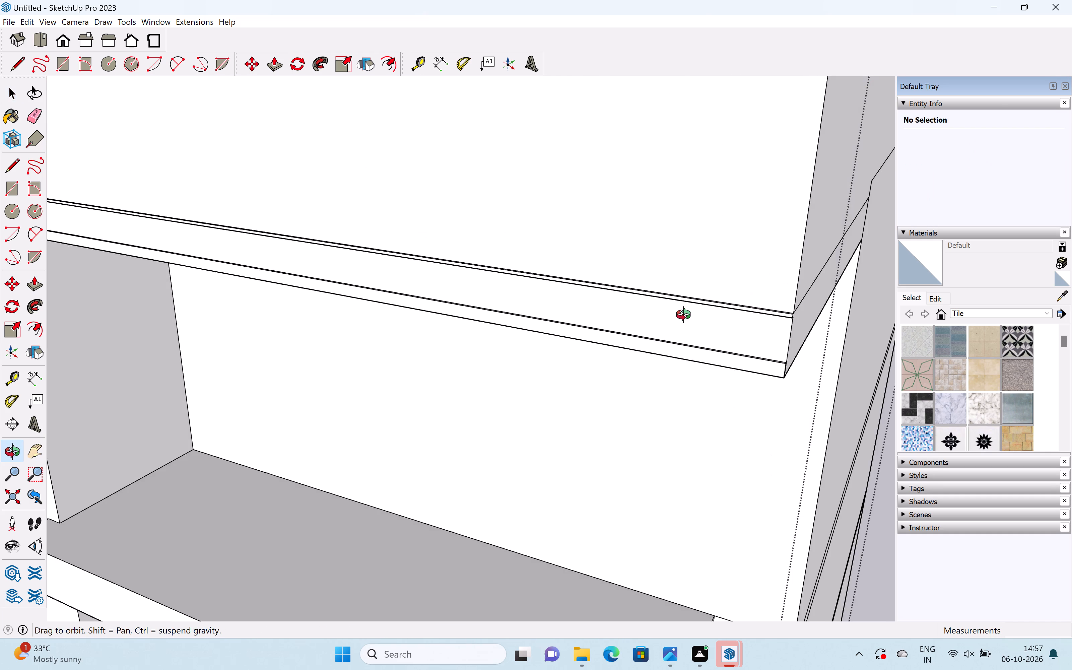
pyautogui.moveTo(683, 315); pyautogui.dragTo(770, 295, button='middle')
pyautogui.scroll(1, 770, 295)
pyautogui.scroll(-17, 770, 295)
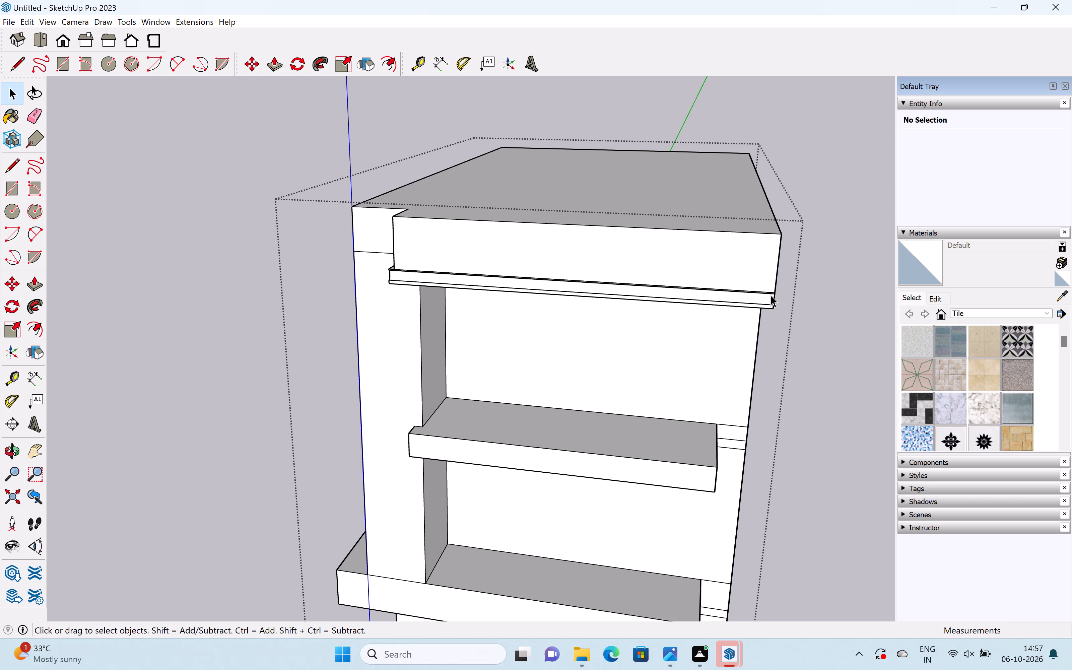
pyautogui.scroll(1, 774, 287)
pyautogui.moveTo(774, 287); pyautogui.dragTo(670, 311, button='middle')
pyautogui.scroll(13, 686, 324)
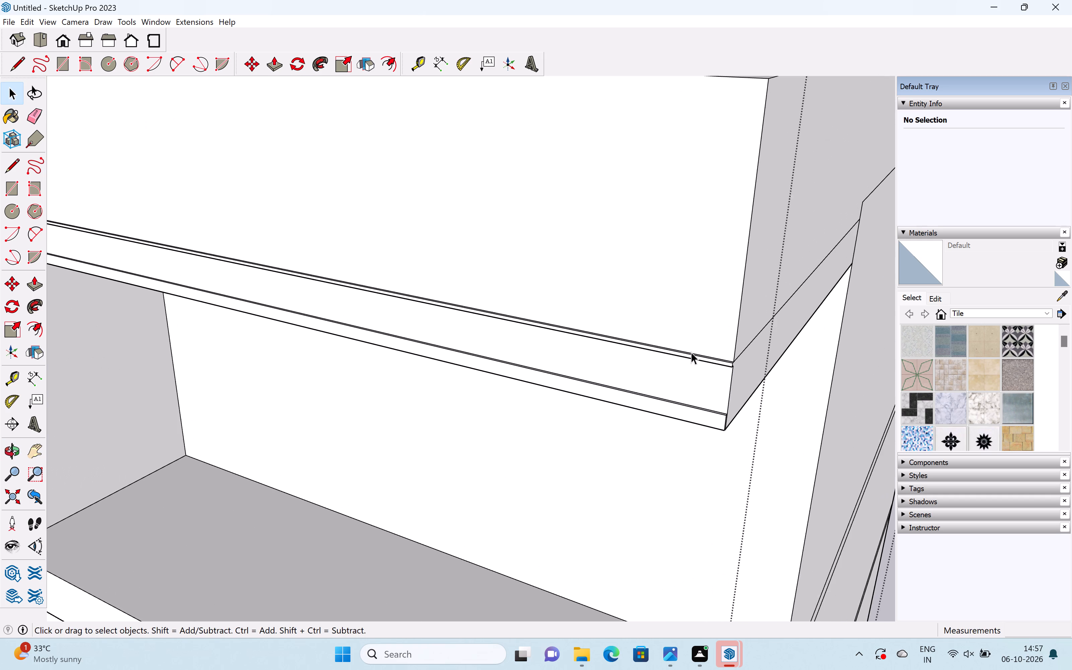
pyautogui.scroll(15, 714, 370)
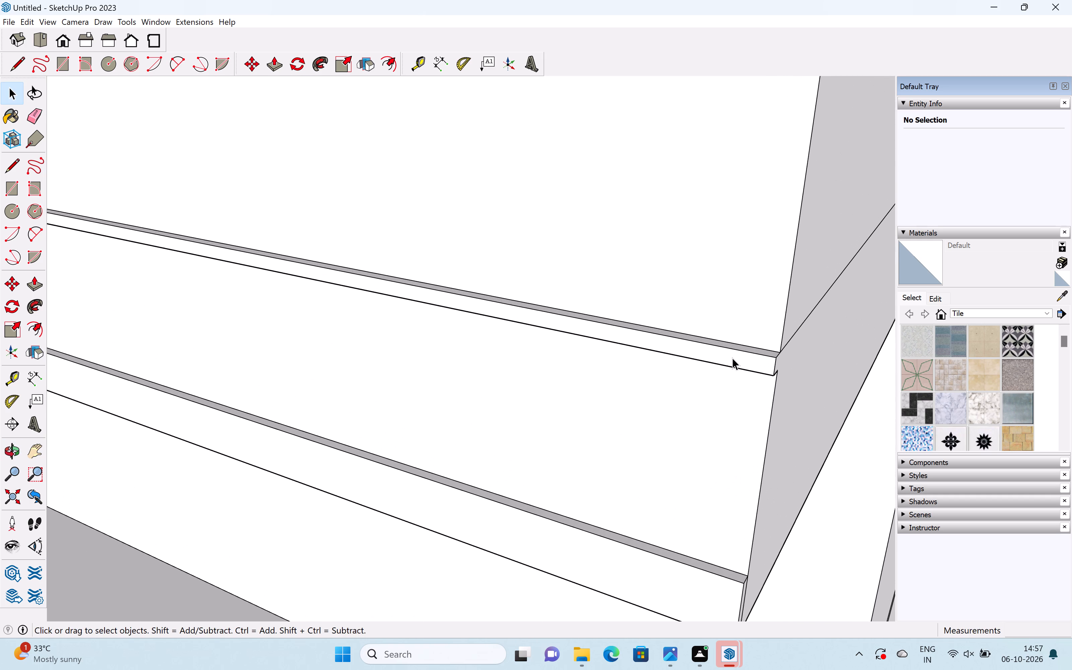
pyautogui.scroll(-8, 732, 358)
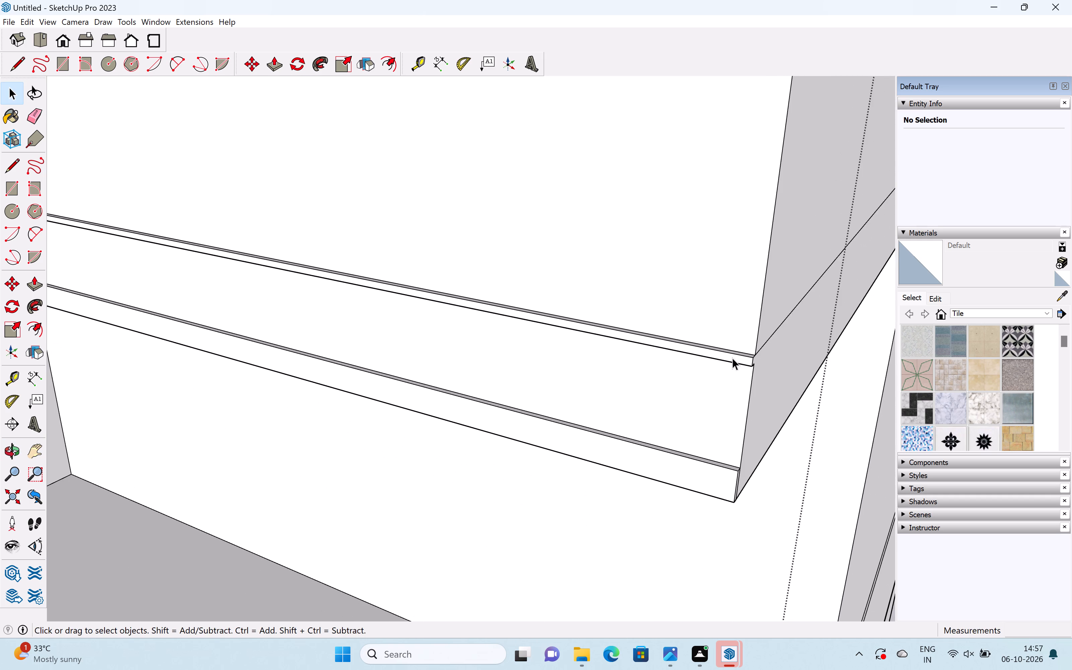
pyautogui.scroll(-14, 734, 356)
pyautogui.scroll(6, 712, 347)
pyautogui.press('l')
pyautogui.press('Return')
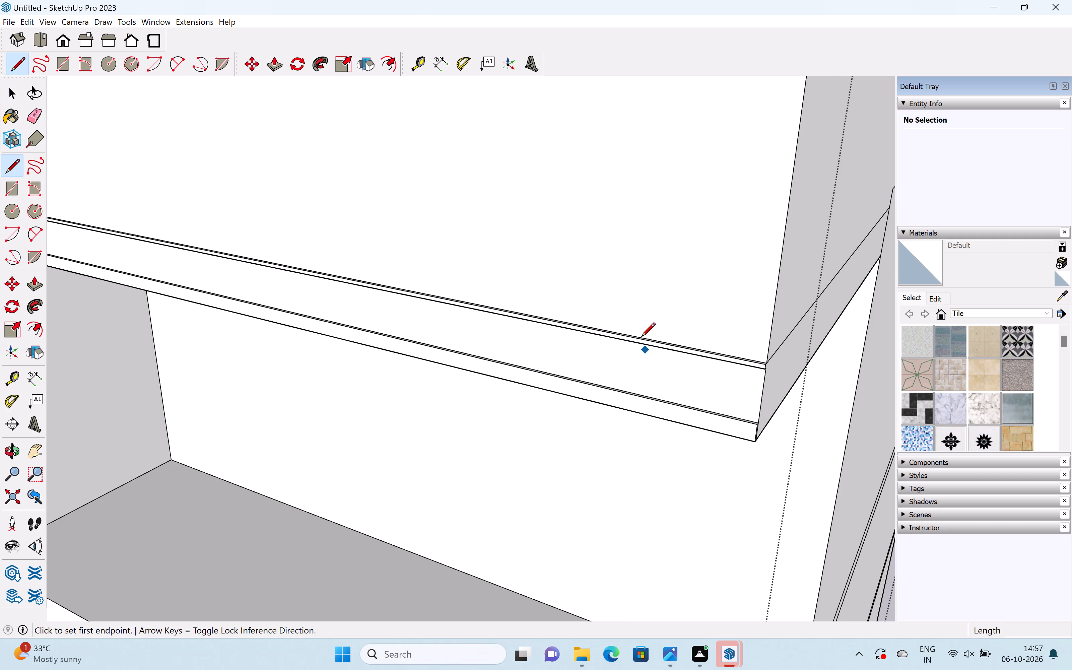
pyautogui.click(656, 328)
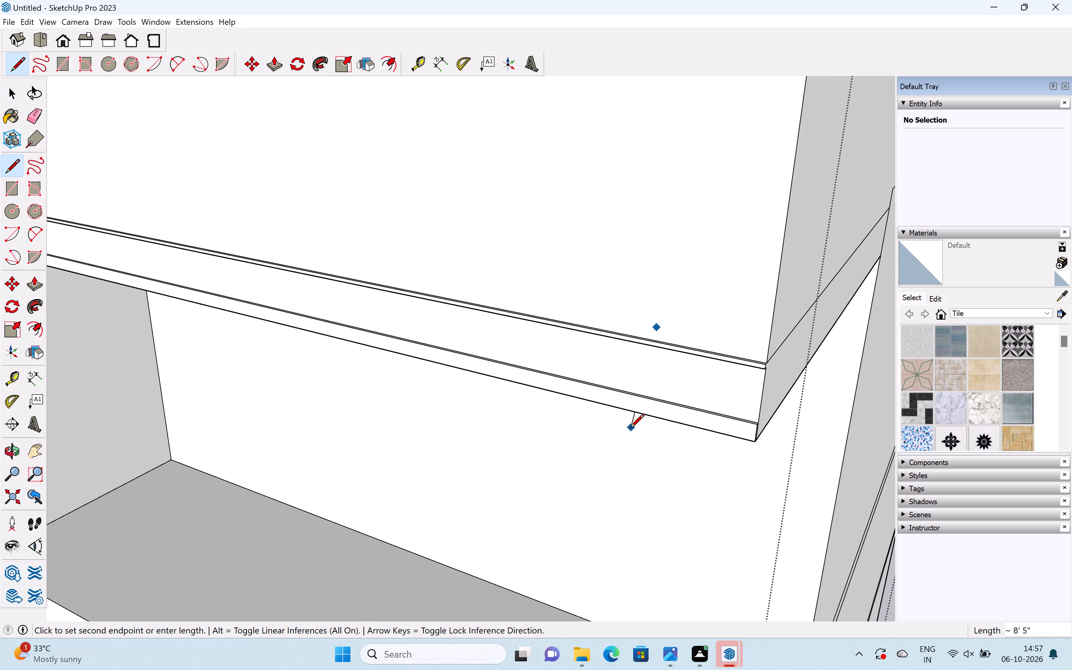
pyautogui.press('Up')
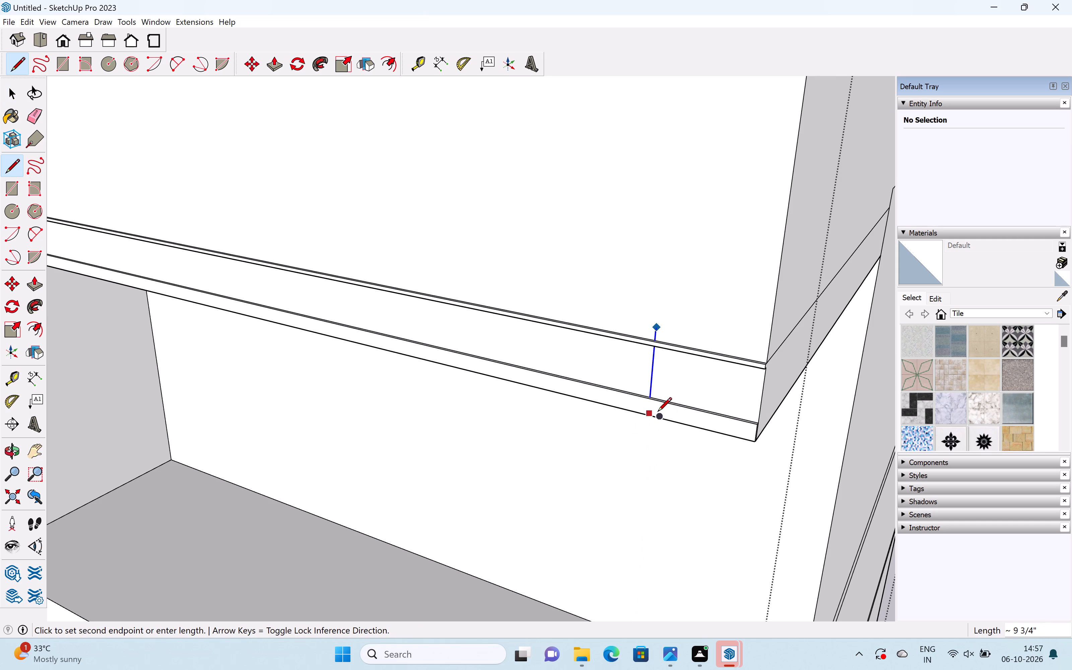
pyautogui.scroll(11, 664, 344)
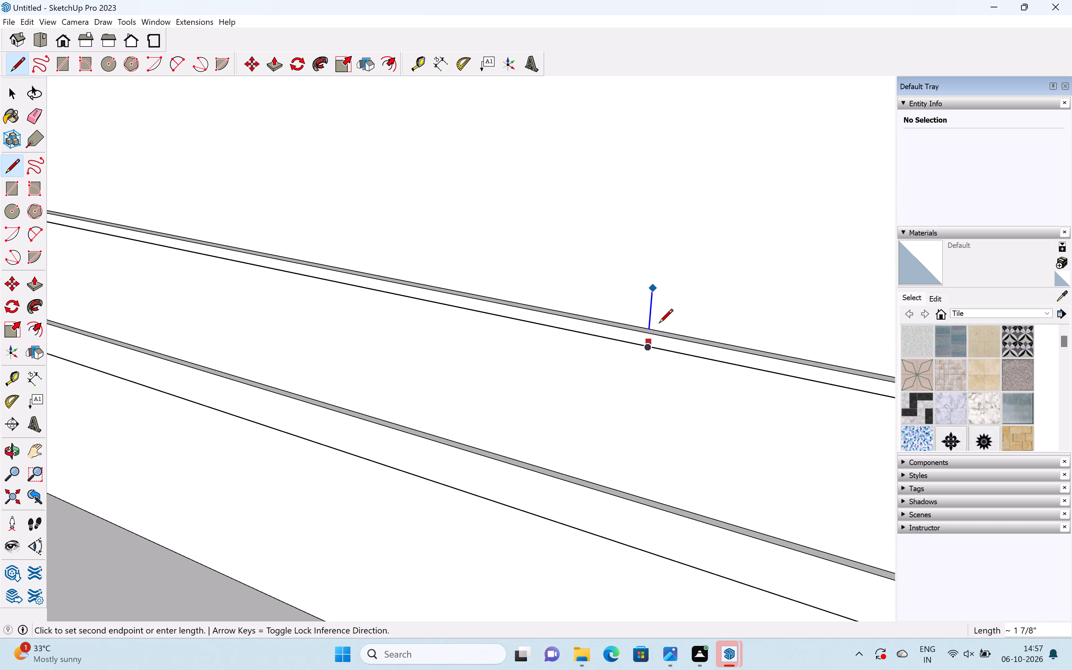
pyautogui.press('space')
# Push/Pull the end face of the lowest projecting slab outward about 1' 7 11/16" to the end of the loose bottom edge.
pyautogui.scroll(5, 654, 328)
pyautogui.scroll(-12, 654, 328)
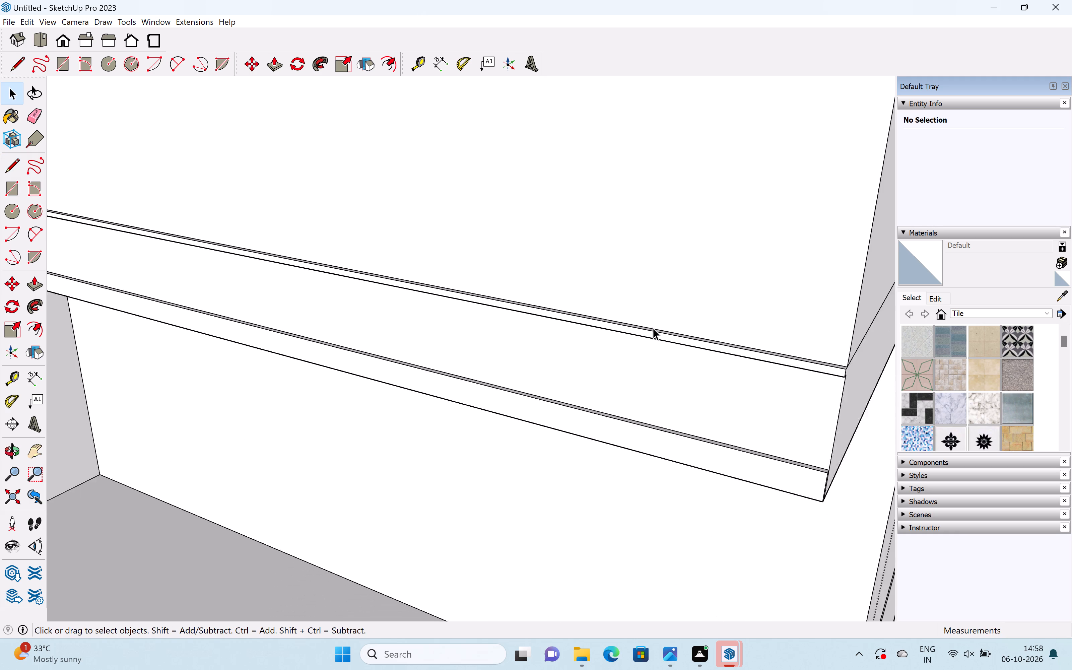
pyautogui.scroll(-18, 653, 328)
pyautogui.scroll(-3, 665, 365)
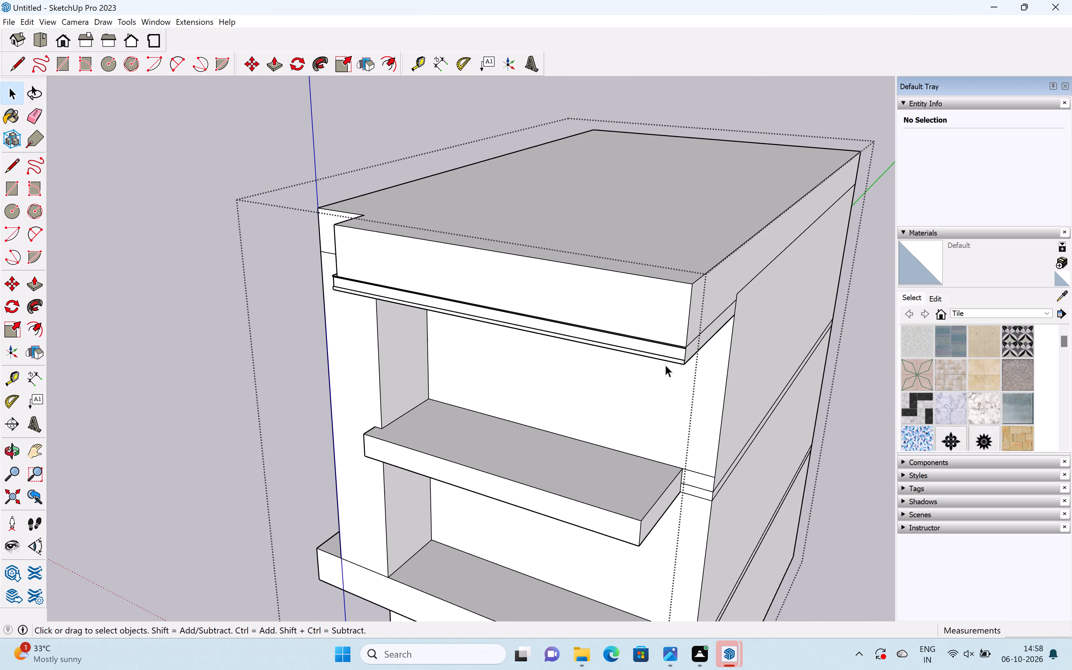
pyautogui.moveTo(596, 411); pyautogui.dragTo(729, 310, button='middle')
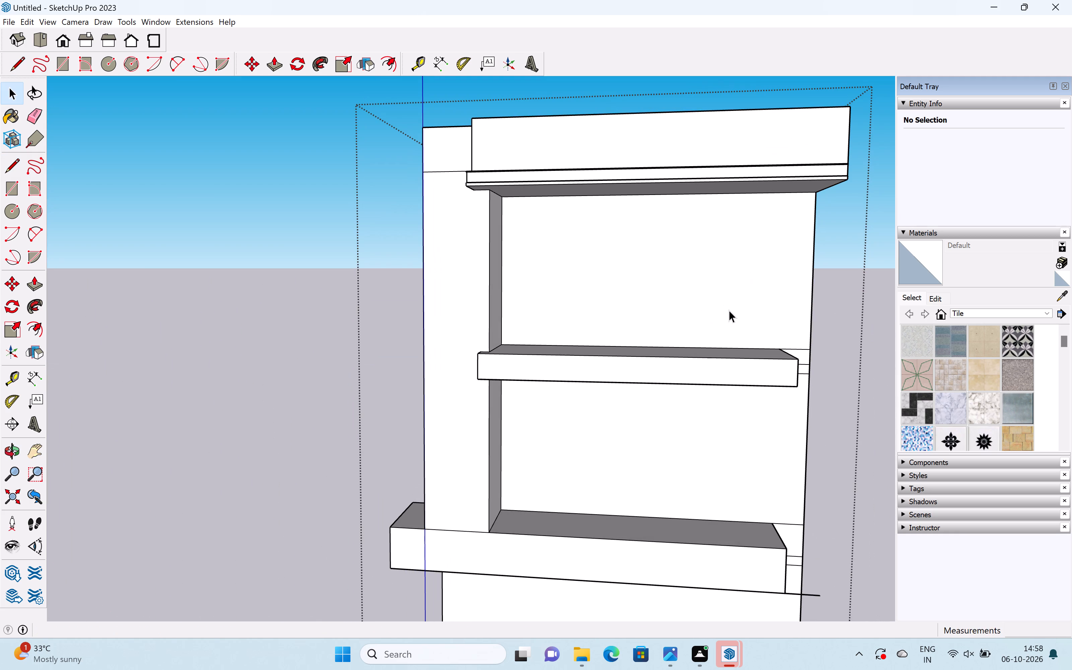
pyautogui.keyDown('shift'); pyautogui.moveTo(729, 309); pyautogui.dragTo(640, 382, button='middle'); pyautogui.keyUp('shift')
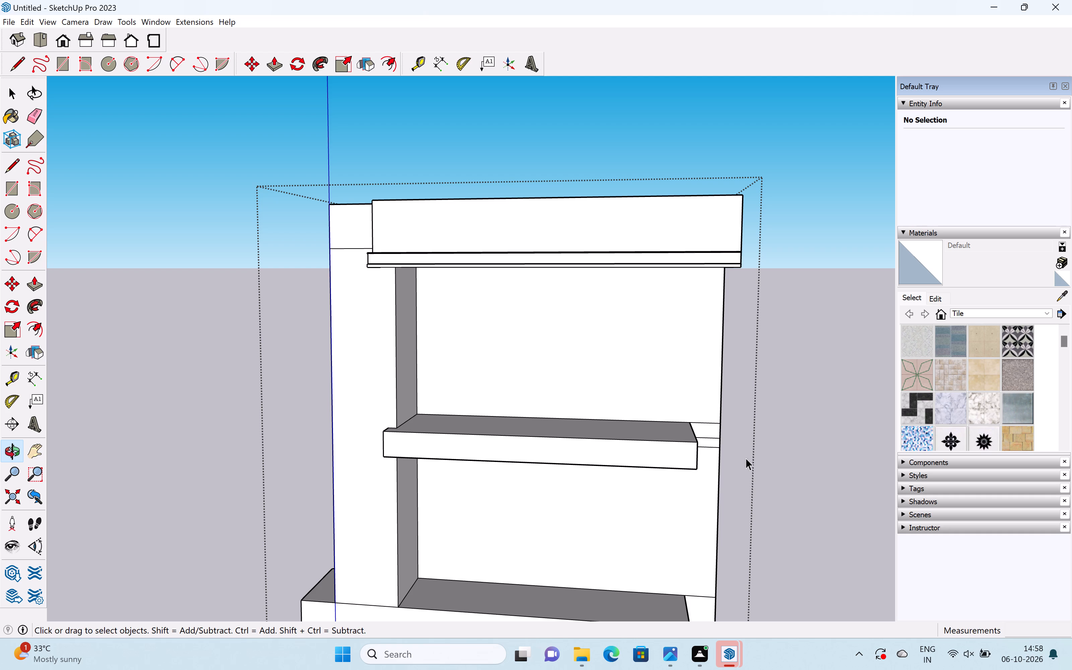
pyautogui.keyDown('shift'); pyautogui.moveTo(703, 485); pyautogui.dragTo(671, 356, button='middle'); pyautogui.keyUp('shift')
pyautogui.keyDown('shift'); pyautogui.scroll(1, 699, 467); pyautogui.keyUp('shift')
pyautogui.moveTo(629, 502); pyautogui.dragTo(604, 568, button='middle')
pyautogui.keyDown('shift'); pyautogui.moveTo(617, 545); pyautogui.dragTo(656, 470, button='middle'); pyautogui.keyUp('shift')
pyautogui.scroll(3, 631, 551)
pyautogui.press('p')
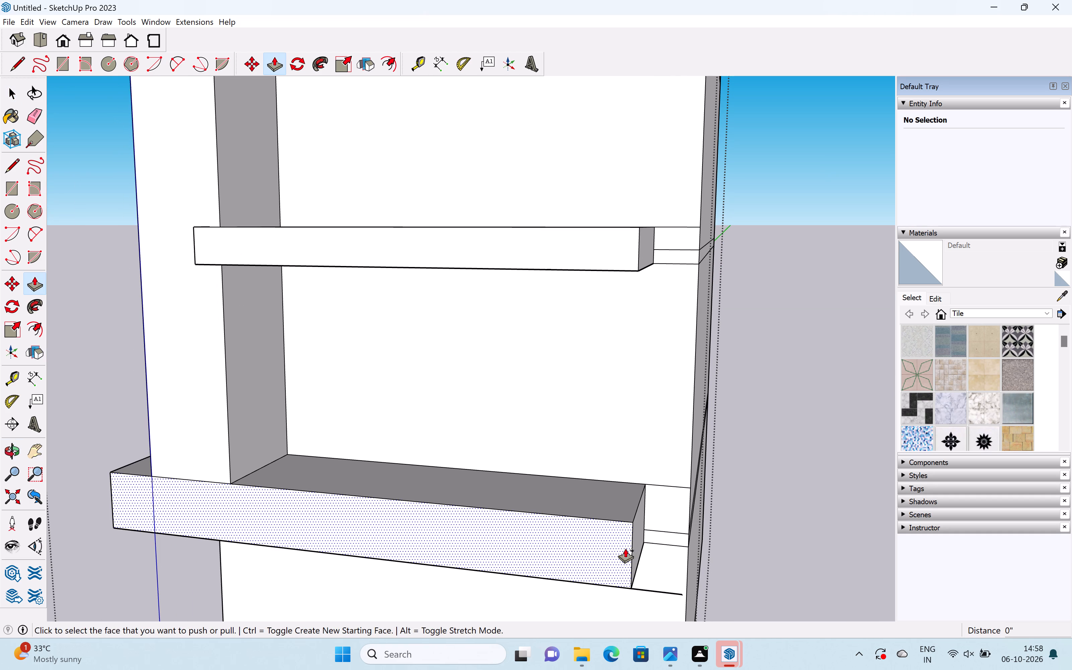
pyautogui.click(637, 548)
pyautogui.click(687, 593)
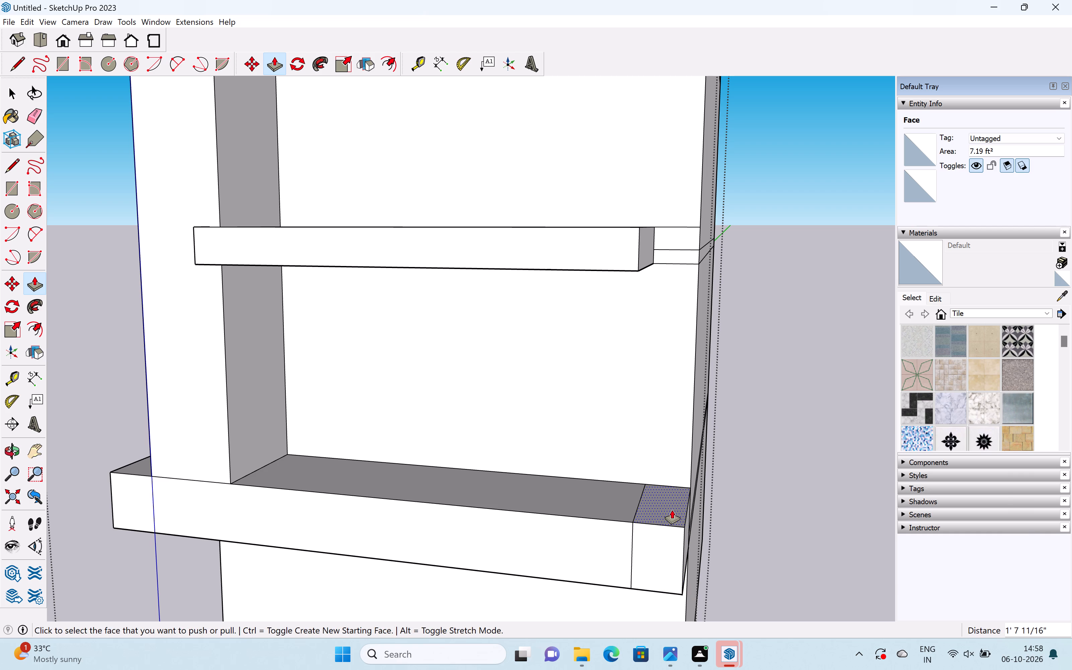
# Push/Pull the top of the lowest slab's end extension upward in stages, first about 8' 2 3/4", to the roof bands' underside, forming a corner pier.
pyautogui.moveTo(672, 510); pyautogui.dragTo(683, 246)
pyautogui.scroll(4, 668, 264)
pyautogui.moveTo(668, 265); pyautogui.dragTo(647, 370, button='middle')
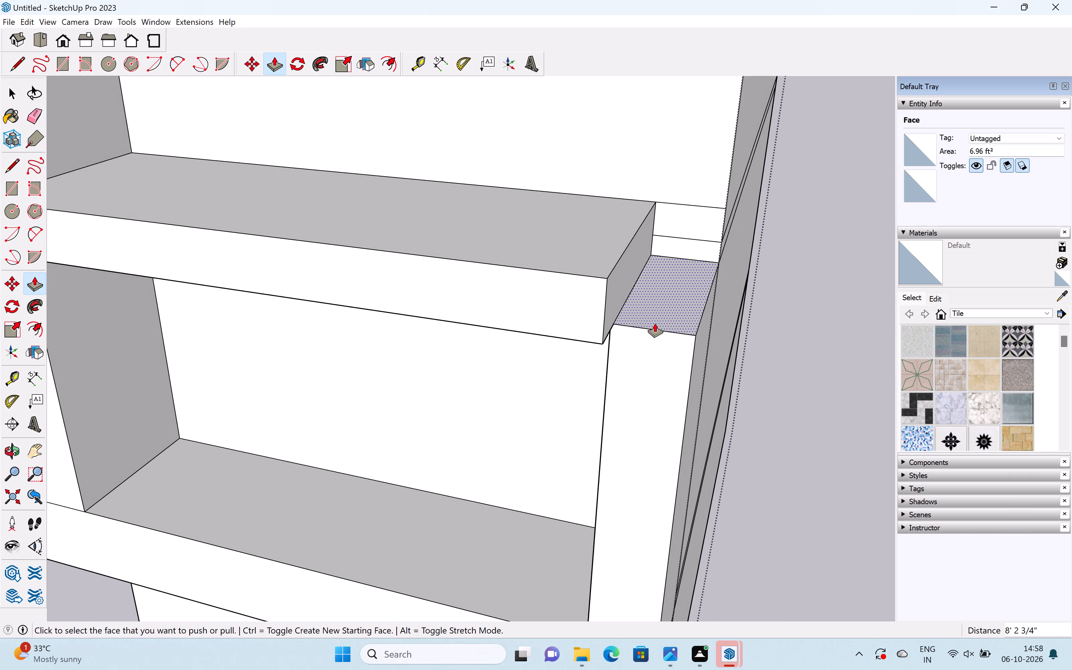
pyautogui.moveTo(655, 321); pyautogui.dragTo(726, 76)
pyautogui.moveTo(659, 344); pyautogui.dragTo(662, 311)
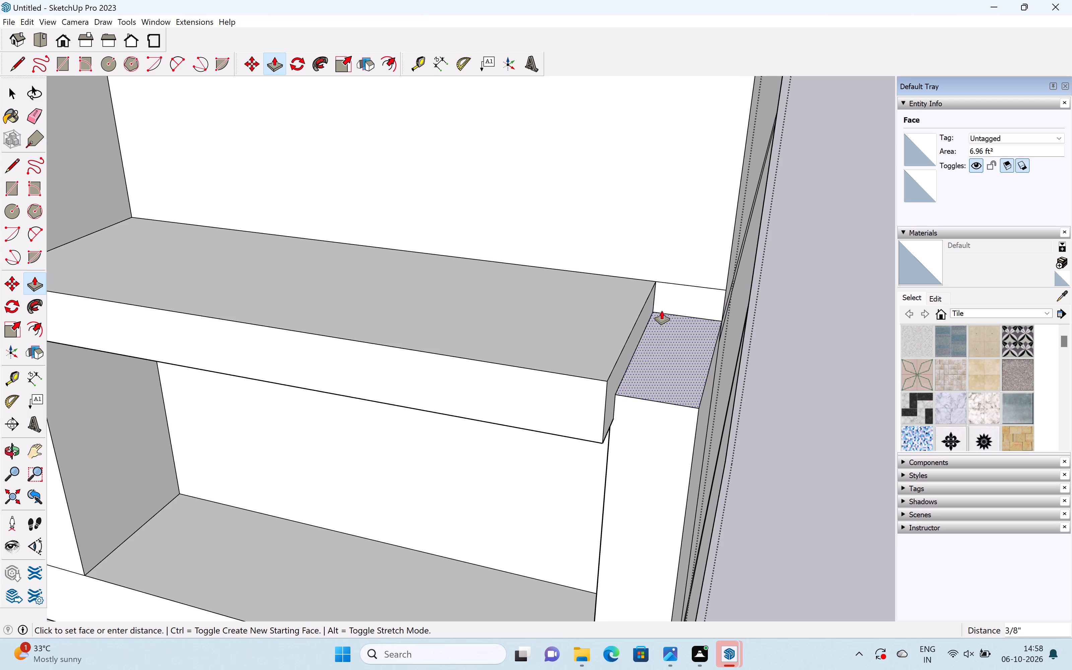
pyautogui.moveTo(662, 311); pyautogui.dragTo(694, 180)
pyautogui.scroll(-1, 704, 216)
pyautogui.scroll(1, 704, 219)
pyautogui.scroll(-3, 704, 224)
pyautogui.moveTo(669, 289); pyautogui.dragTo(707, 143)
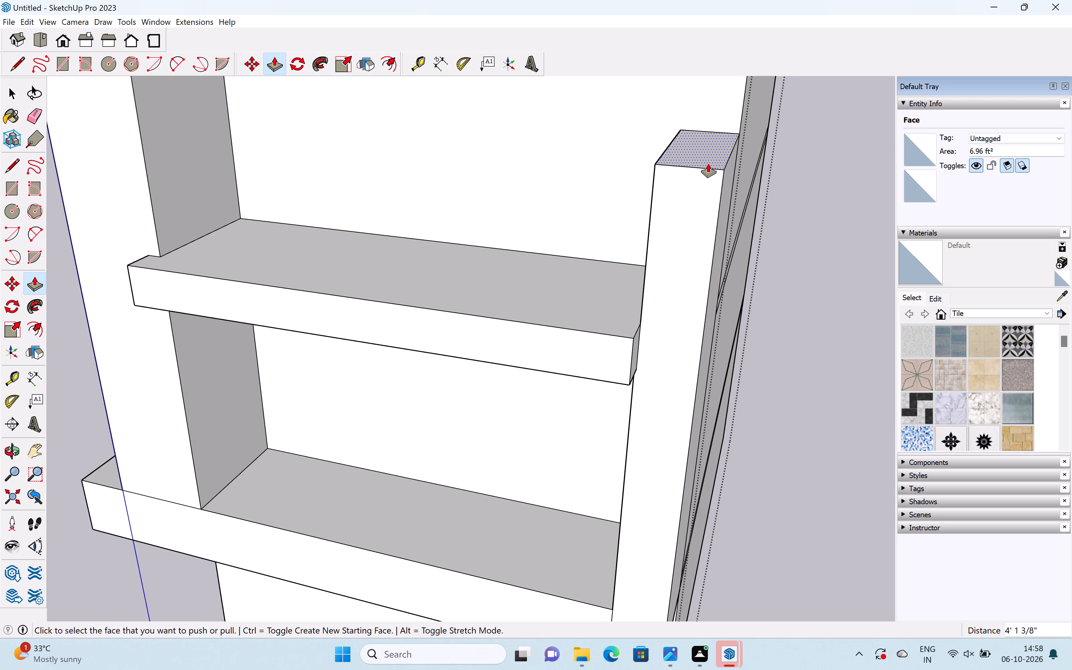
pyautogui.scroll(-8, 714, 191)
pyautogui.keyDown('shift'); pyautogui.moveTo(715, 196); pyautogui.dragTo(601, 395, button='middle'); pyautogui.keyUp('shift')
pyautogui.moveTo(601, 368); pyautogui.dragTo(603, 360)
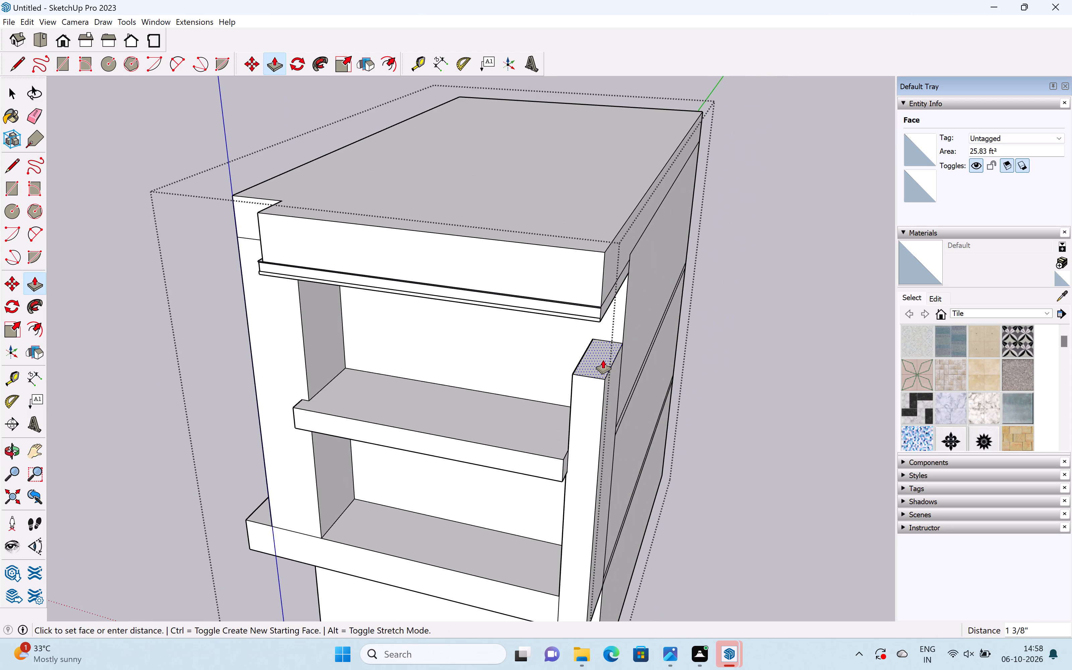
pyautogui.moveTo(603, 360); pyautogui.dragTo(619, 295)
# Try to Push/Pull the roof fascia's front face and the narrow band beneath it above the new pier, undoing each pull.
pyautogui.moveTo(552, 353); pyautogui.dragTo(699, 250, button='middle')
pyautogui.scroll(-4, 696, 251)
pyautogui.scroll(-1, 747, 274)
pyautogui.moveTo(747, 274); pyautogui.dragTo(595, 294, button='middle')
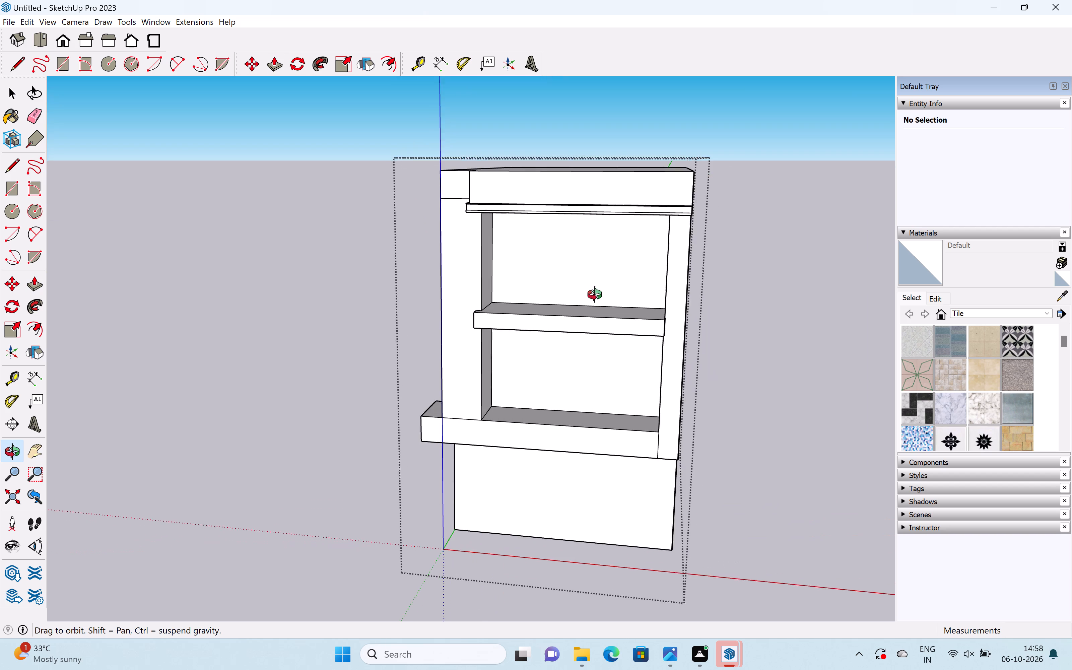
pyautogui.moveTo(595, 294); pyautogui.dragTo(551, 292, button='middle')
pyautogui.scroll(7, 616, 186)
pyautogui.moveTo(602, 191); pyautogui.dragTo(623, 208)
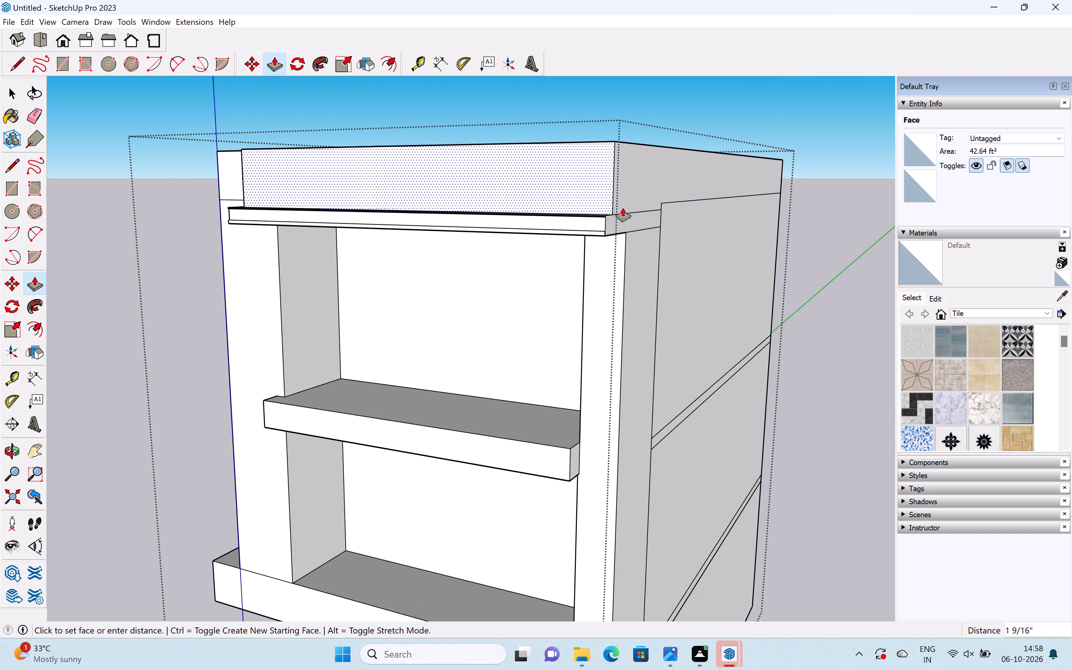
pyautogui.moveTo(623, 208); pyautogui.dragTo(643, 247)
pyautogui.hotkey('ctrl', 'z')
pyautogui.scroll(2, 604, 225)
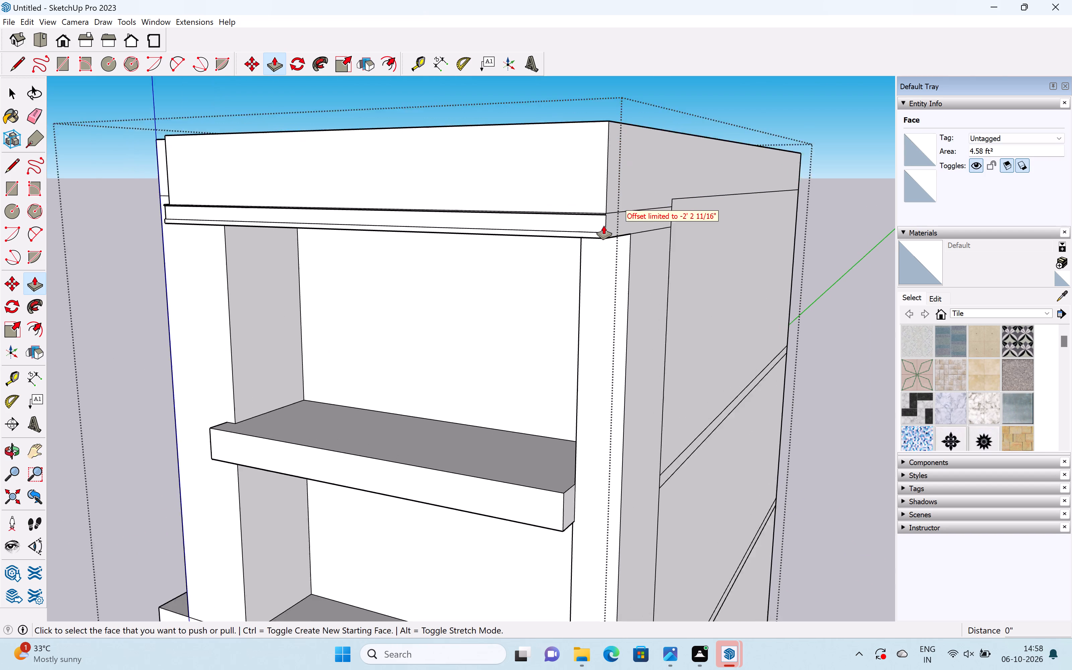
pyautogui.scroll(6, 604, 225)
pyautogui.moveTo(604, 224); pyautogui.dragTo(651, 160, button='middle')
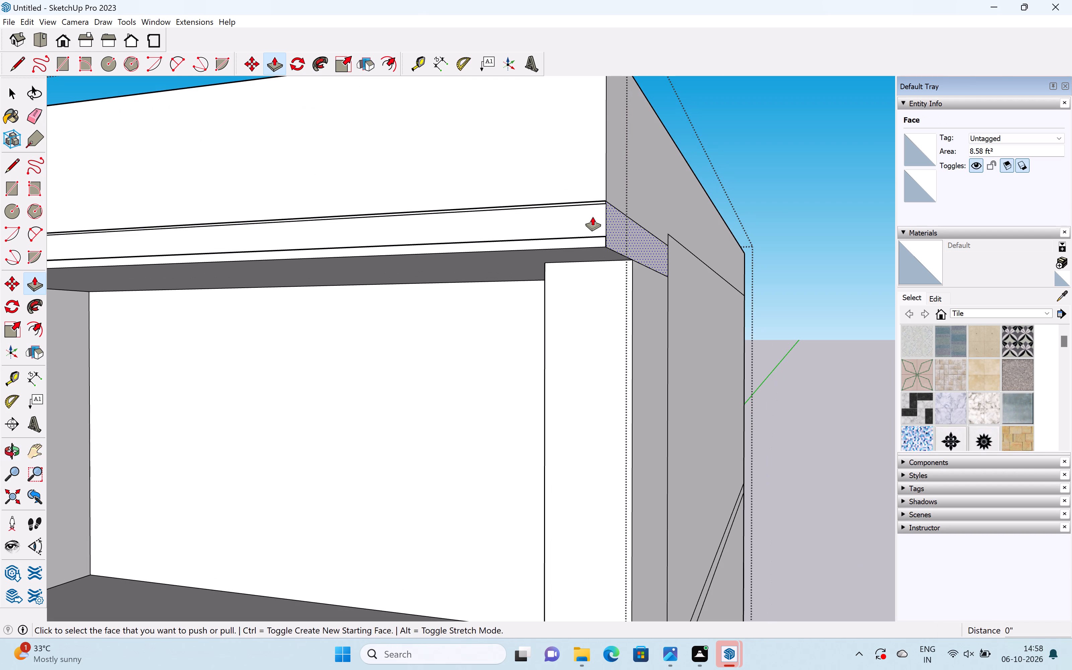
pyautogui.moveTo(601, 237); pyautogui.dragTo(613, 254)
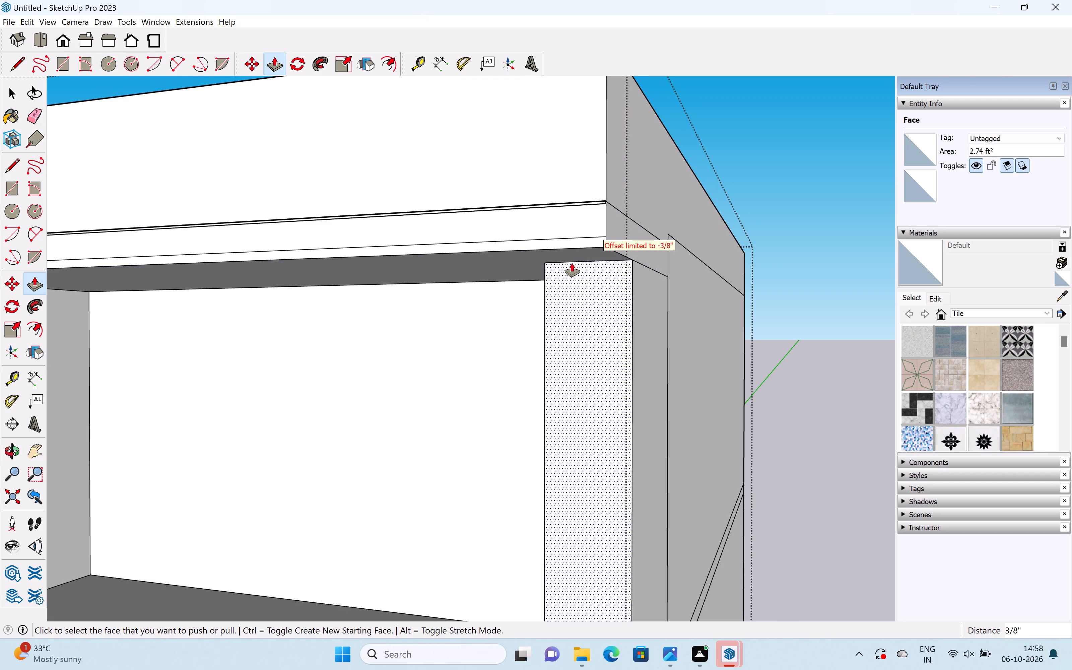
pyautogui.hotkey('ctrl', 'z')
# Push/Pull the new corner pier's front face outward 11 13/16".
pyautogui.scroll(-10, 599, 198)
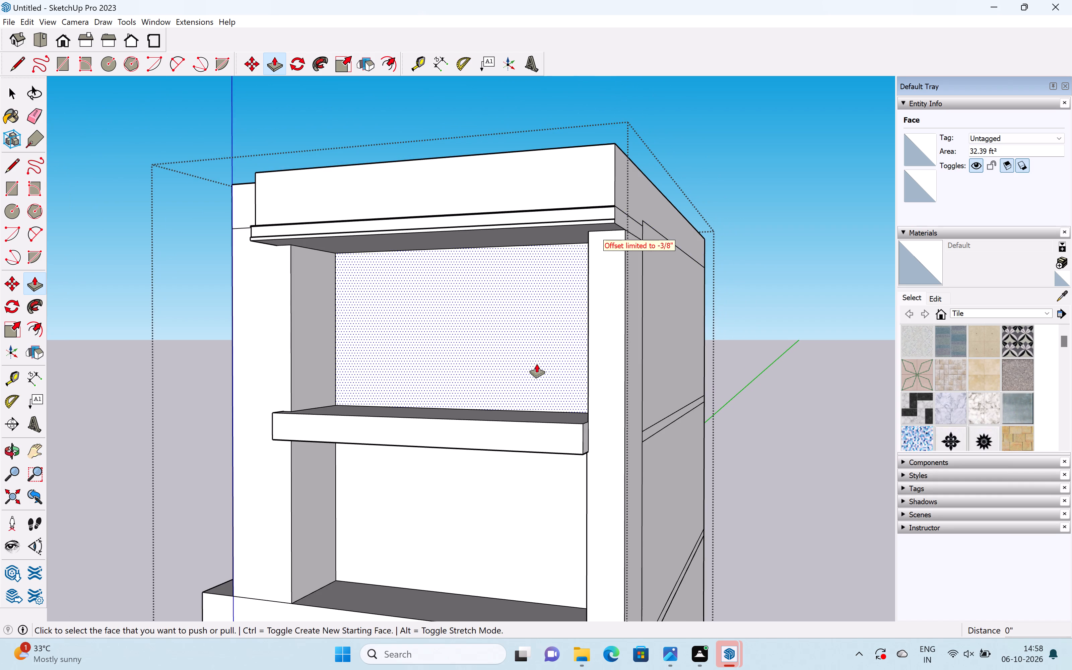
pyautogui.moveTo(537, 365); pyautogui.dragTo(718, 401, button='middle')
pyautogui.scroll(-4, 745, 425)
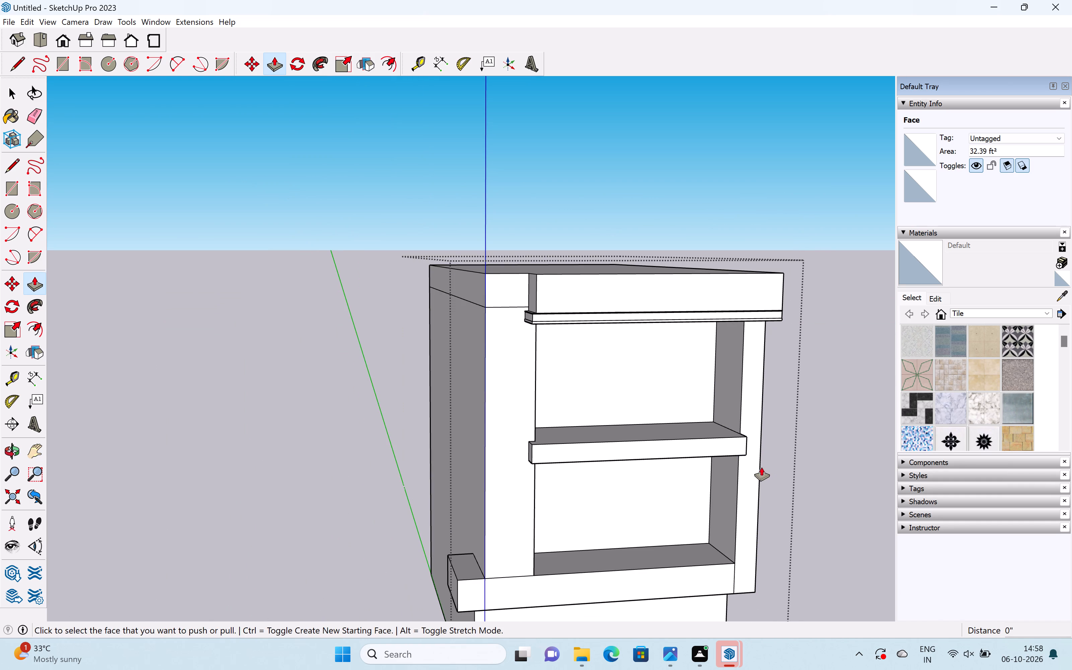
pyautogui.moveTo(751, 477); pyautogui.dragTo(752, 500)
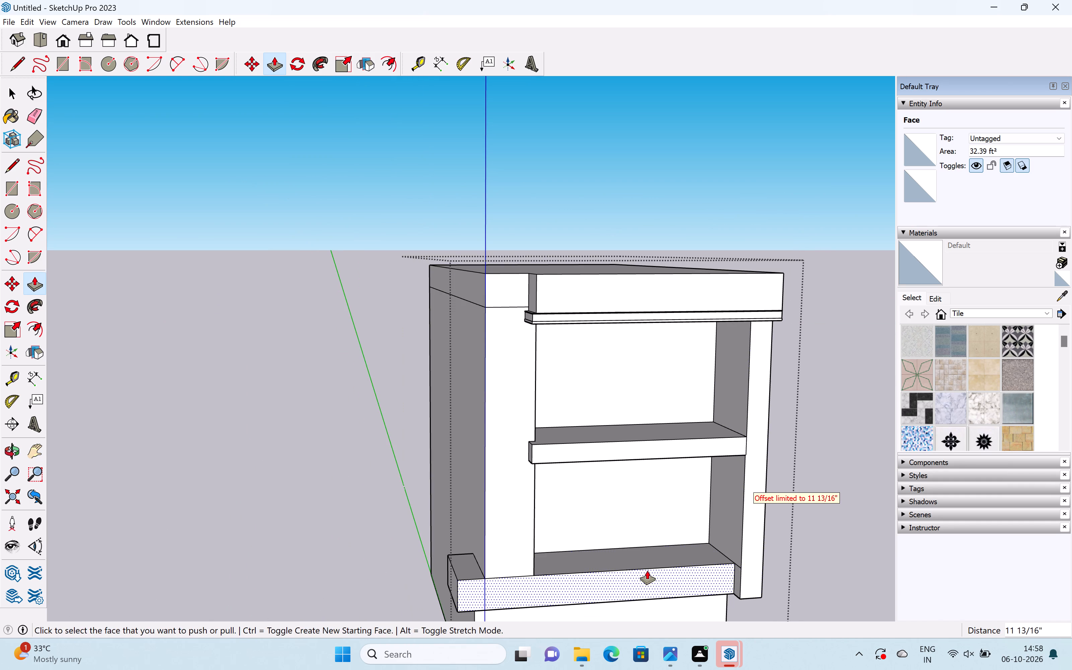
# Push/Pull the front faces of the lowest slab and the opposite corner pier outward, flush with the new pier's front.
pyautogui.scroll(-8, 647, 571)
pyautogui.scroll(4, 652, 579)
pyautogui.moveTo(651, 577); pyautogui.dragTo(657, 577, button='middle')
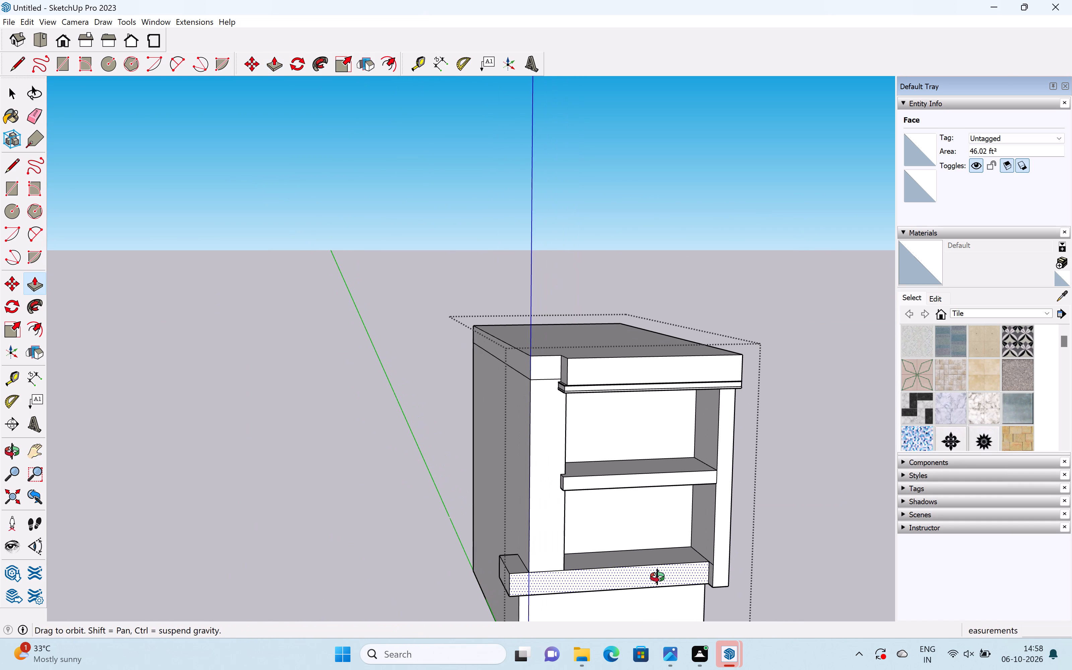
pyautogui.moveTo(657, 577); pyautogui.dragTo(792, 582, button='middle')
pyautogui.scroll(5, 631, 563)
pyautogui.moveTo(632, 560); pyautogui.dragTo(675, 561)
pyautogui.moveTo(621, 528); pyautogui.dragTo(623, 563)
pyautogui.scroll(-3, 674, 501)
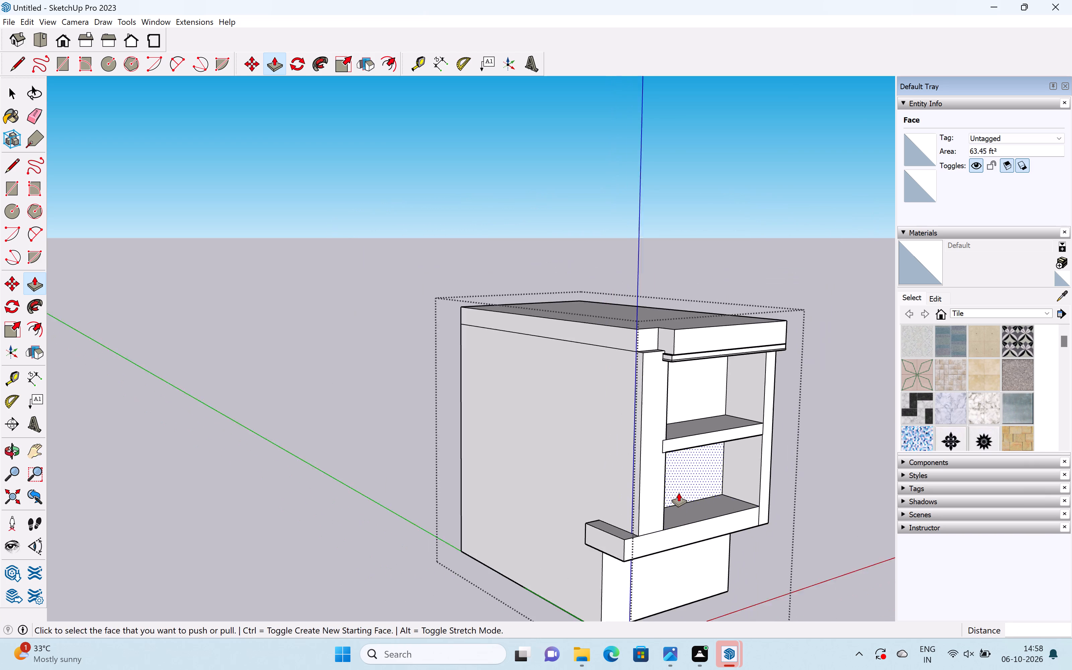
pyautogui.scroll(-7, 679, 493)
pyautogui.scroll(1, 679, 485)
pyautogui.scroll(-2, 679, 485)
pyautogui.scroll(7, 628, 517)
pyautogui.press('space')
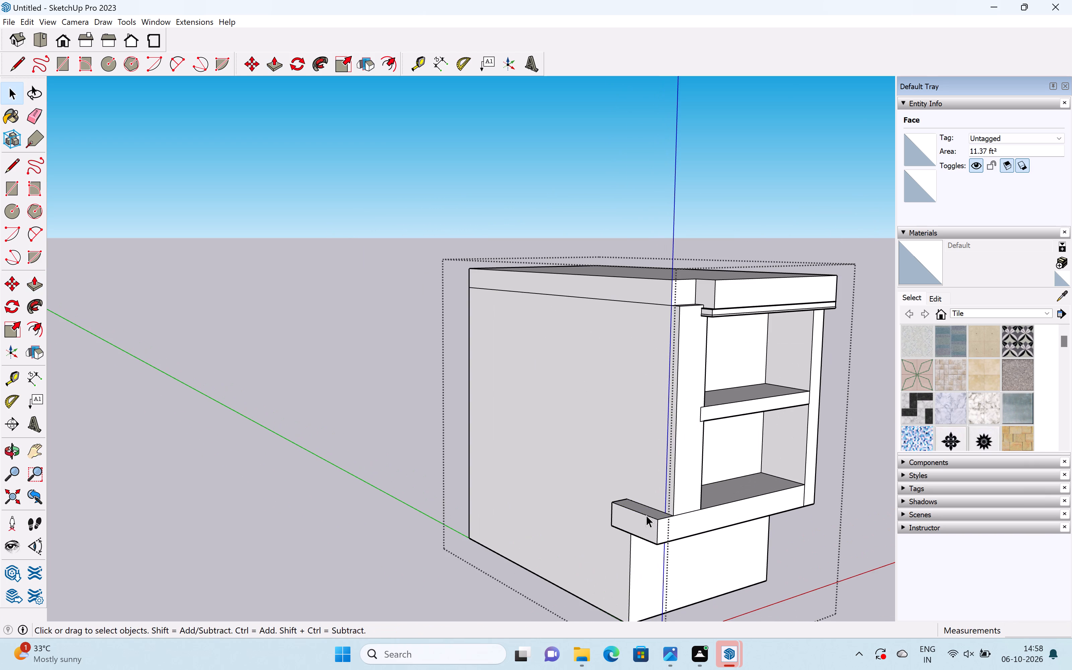
# Examine the facade's corner piers, slabs and roof bands from the front and the side, especially where the new pier meets the roof.
pyautogui.scroll(-9, 647, 515)
pyautogui.moveTo(777, 478); pyautogui.dragTo(517, 505, button='middle')
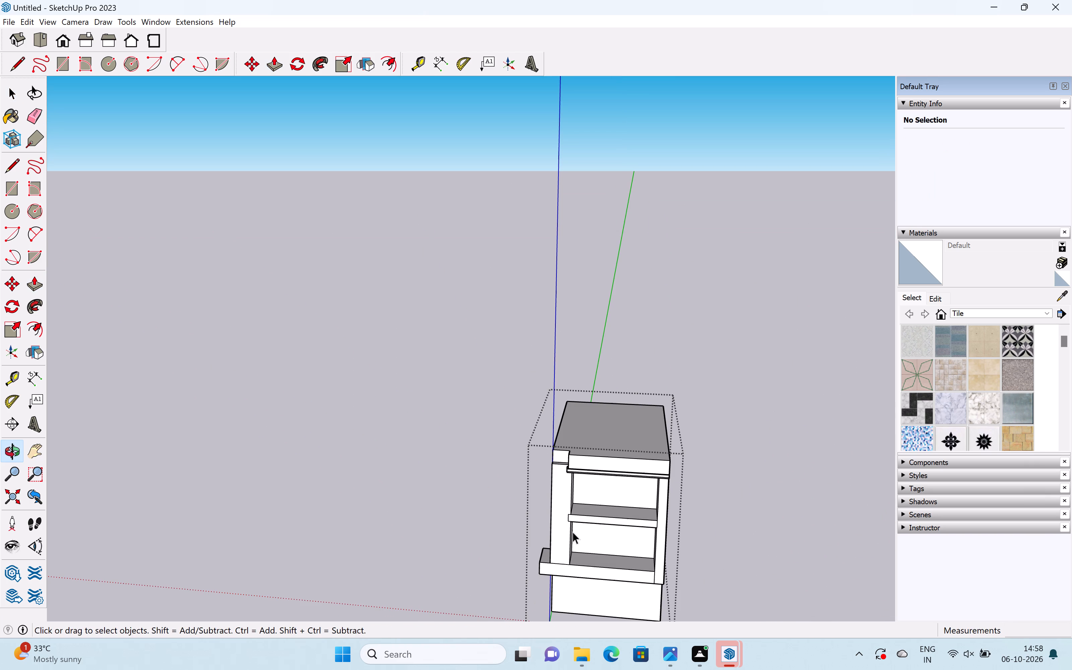
pyautogui.keyDown('shift'); pyautogui.moveTo(577, 530); pyautogui.dragTo(642, 434, button='middle'); pyautogui.keyUp('shift')
pyautogui.scroll(10, 658, 478)
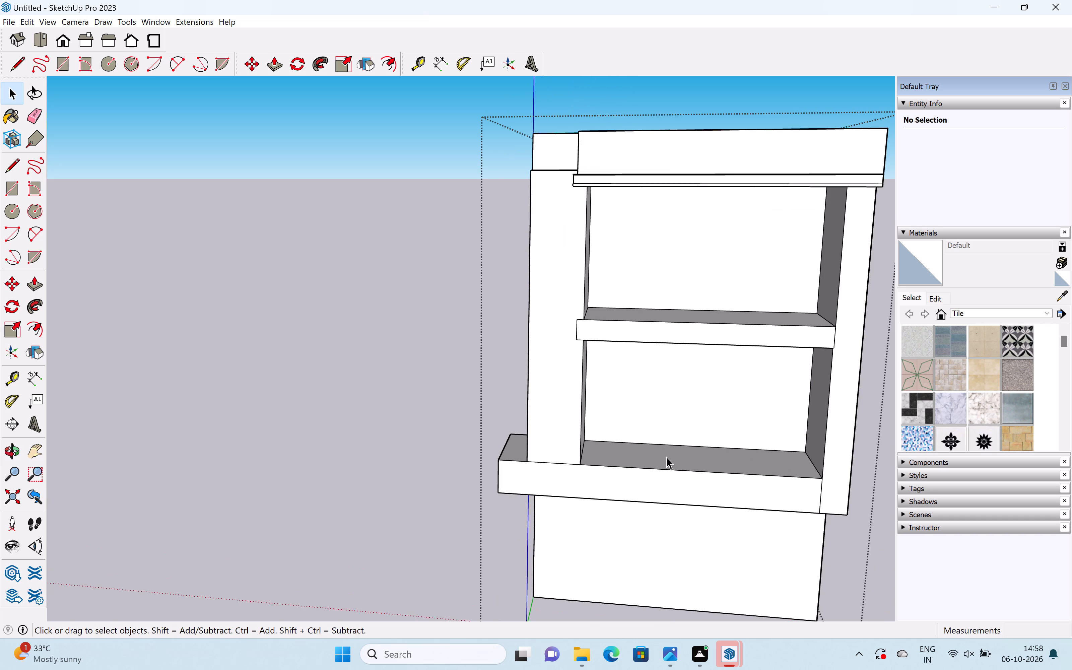
pyautogui.scroll(-3, 666, 456)
pyautogui.keyDown('shift'); pyautogui.moveTo(799, 255); pyautogui.dragTo(640, 250, button='middle'); pyautogui.keyUp('shift')
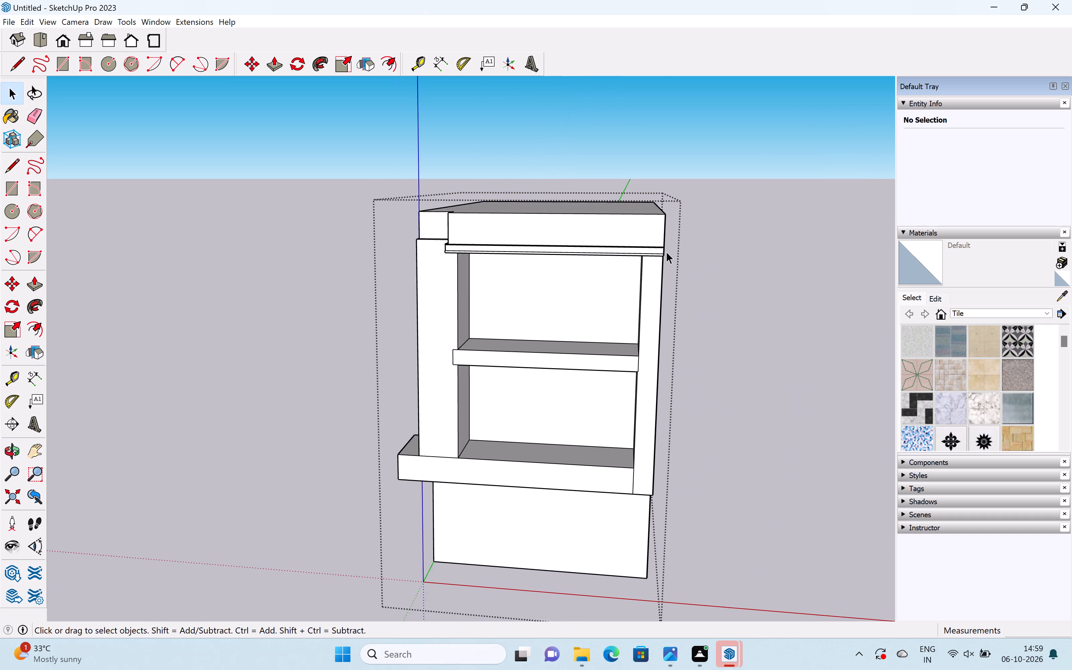
pyautogui.scroll(7, 666, 252)
pyautogui.moveTo(632, 249); pyautogui.dragTo(480, 250, button='middle')
pyautogui.scroll(5, 644, 273)
pyautogui.scroll(-2, 648, 279)
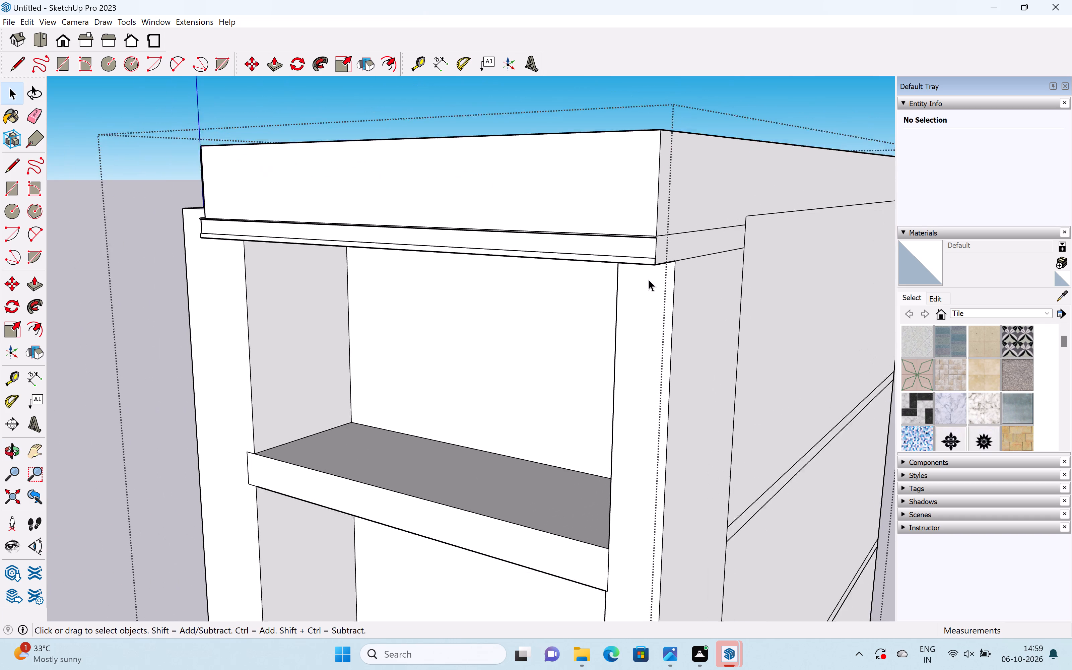
pyautogui.scroll(-4, 648, 279)
pyautogui.scroll(-1, 600, 273)
pyautogui.moveTo(601, 272); pyautogui.dragTo(758, 248, button='middle')
pyautogui.moveTo(853, 217); pyautogui.dragTo(526, 273, button='middle')
pyautogui.scroll(1, 526, 272)
pyautogui.scroll(-4, 565, 277)
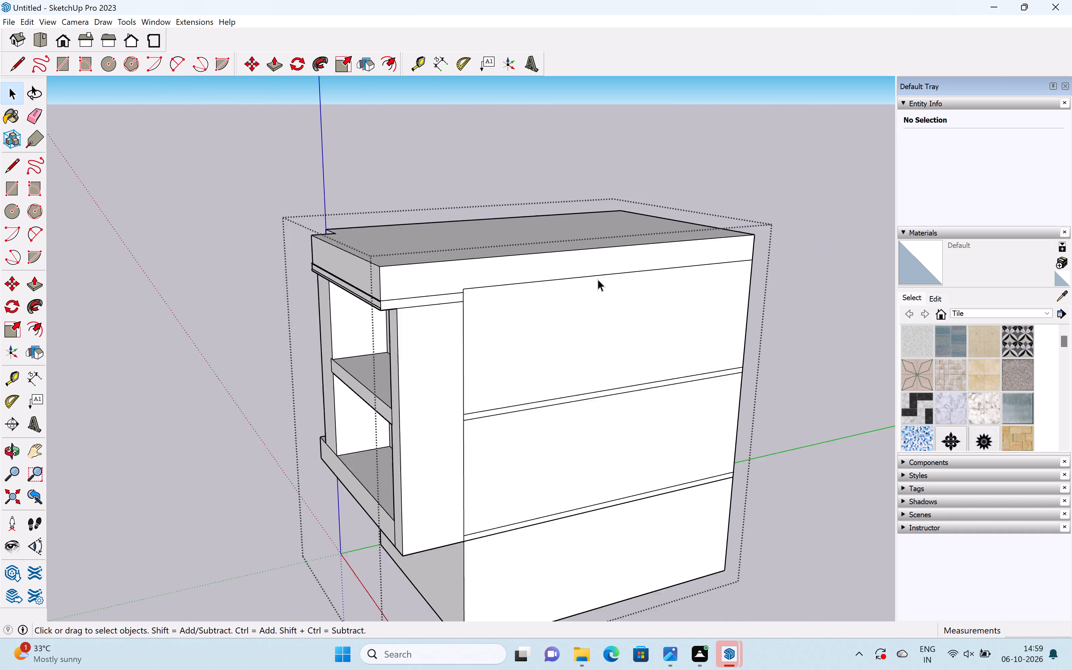
pyautogui.scroll(-9, 598, 279)
pyautogui.middleClick(476, 286)
pyautogui.scroll(11, 476, 286)
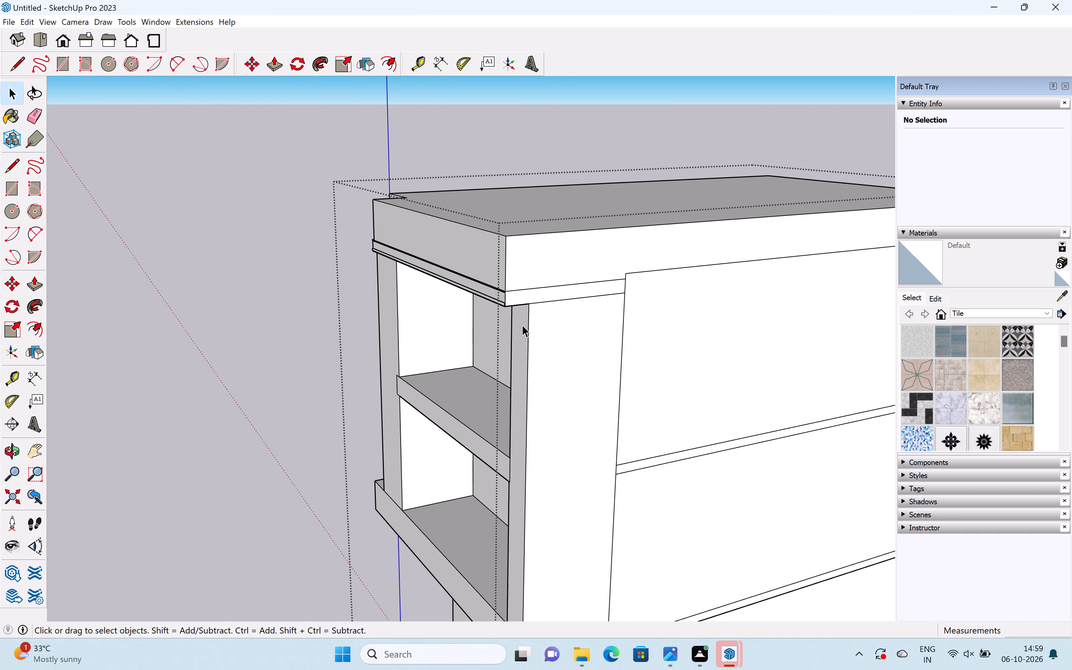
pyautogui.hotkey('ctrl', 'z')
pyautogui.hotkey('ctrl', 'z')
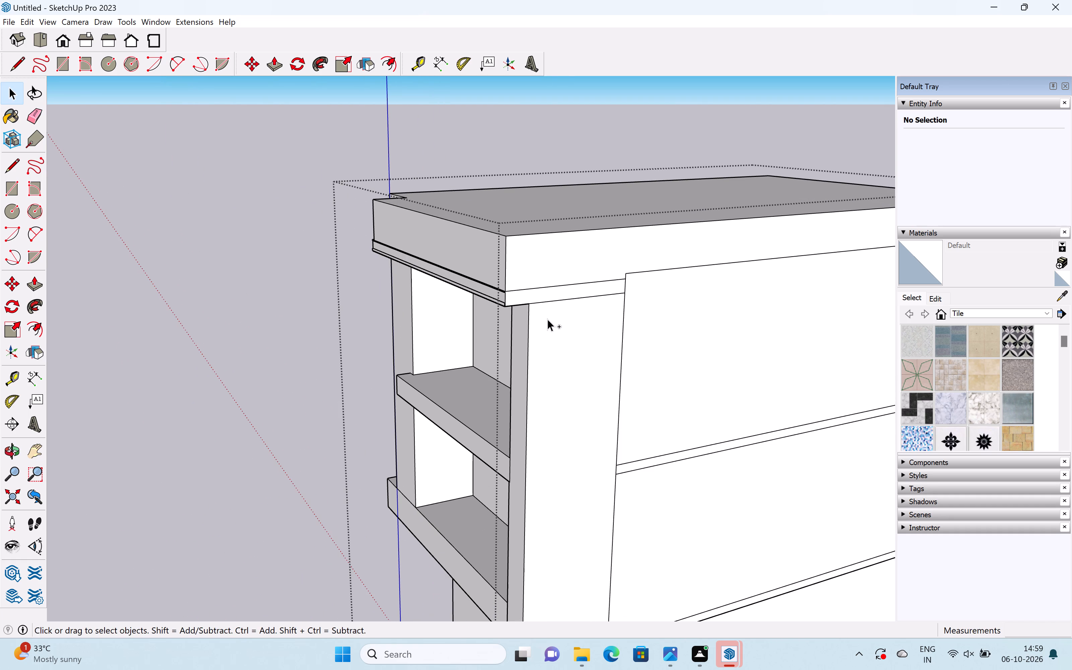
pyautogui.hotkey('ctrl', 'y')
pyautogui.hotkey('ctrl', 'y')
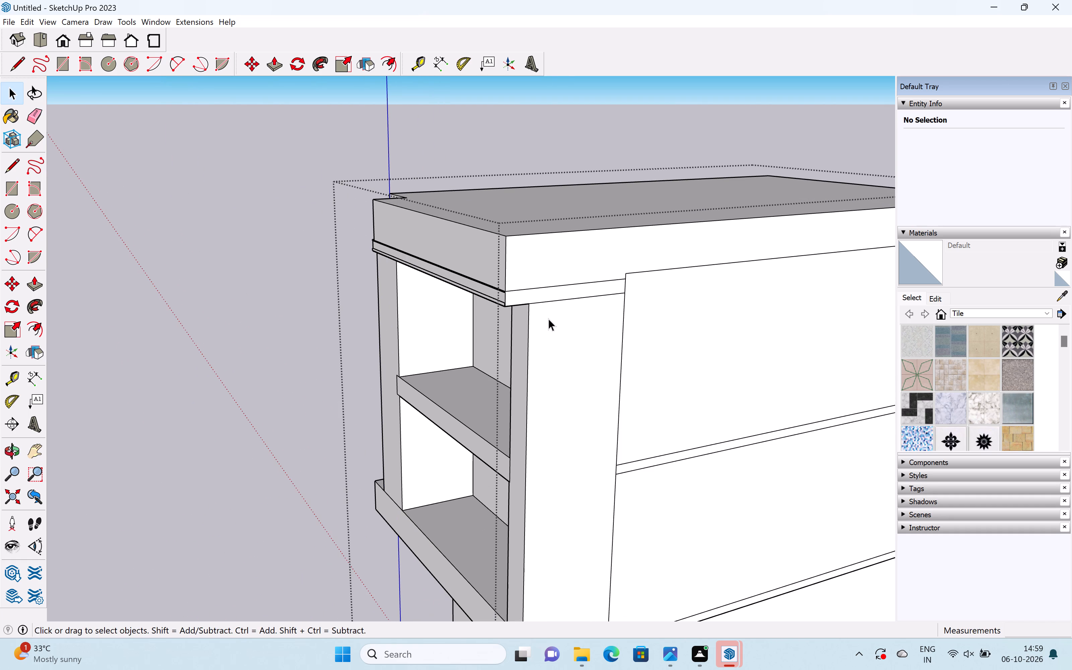
# Undo the recent pulls step by step until the new corner pier above the lowest slab's end is removed.
pyautogui.moveTo(359, 393); pyautogui.dragTo(597, 395, button='middle')
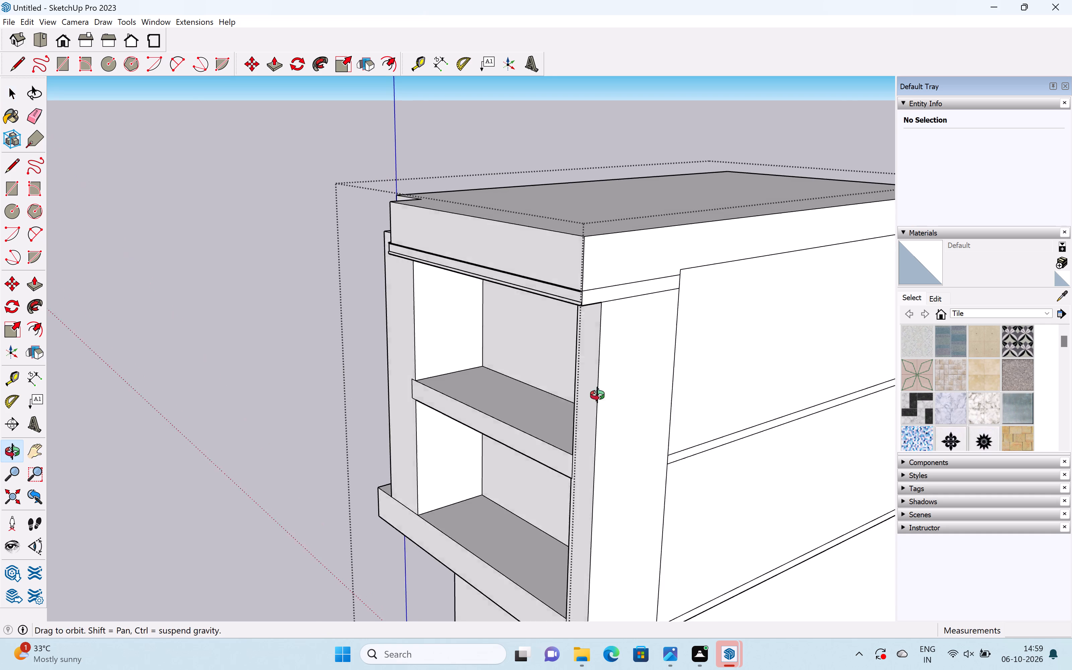
pyautogui.moveTo(597, 395); pyautogui.dragTo(696, 373, button='middle')
pyautogui.hotkey('ctrl', 'z')
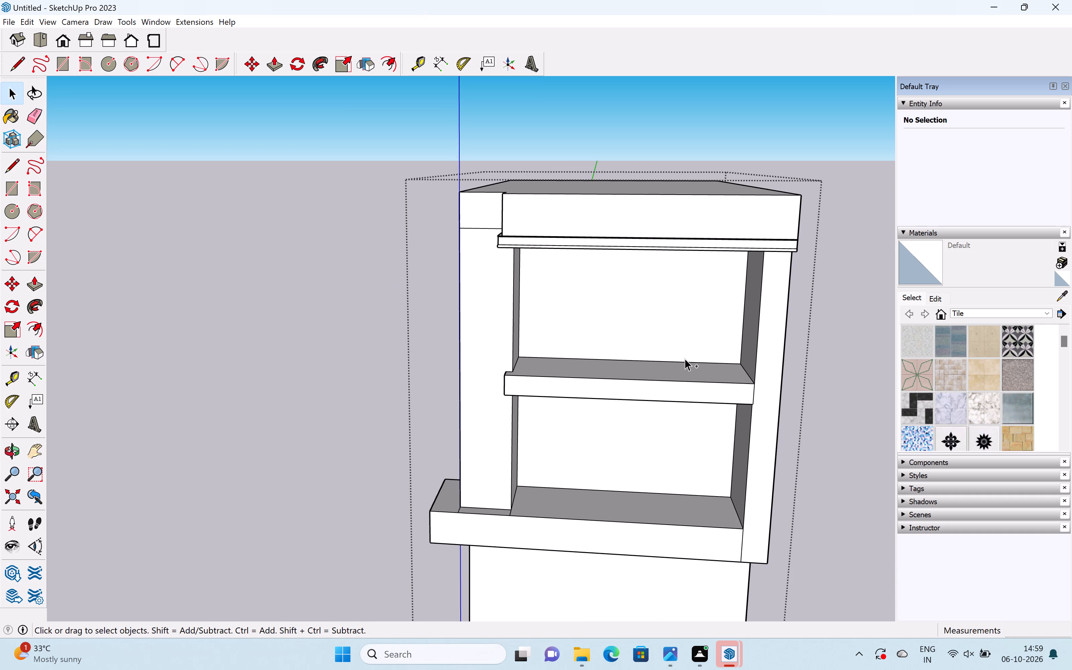
pyautogui.hotkey('ctrl', 'z')
pyautogui.hotkey('ctrl', 'z')
pyautogui.hotkey('ctrl', 'z')
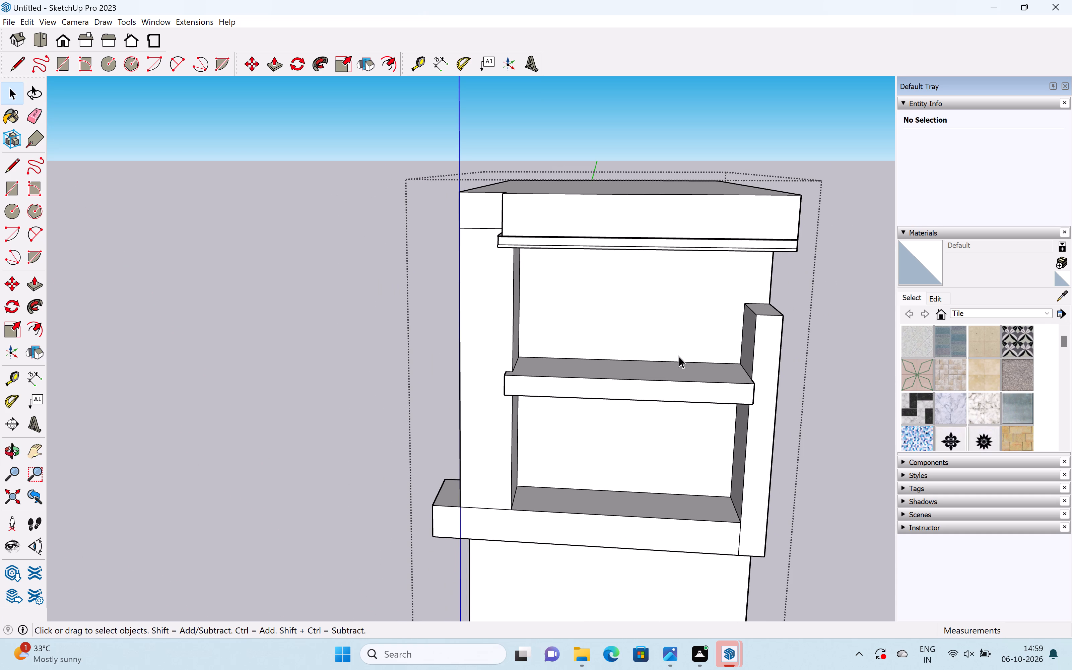
pyautogui.hotkey('ctrl', 'z')
pyautogui.hotkey('ctrl', 'z')
pyautogui.hotkey('ctrl', 'z')
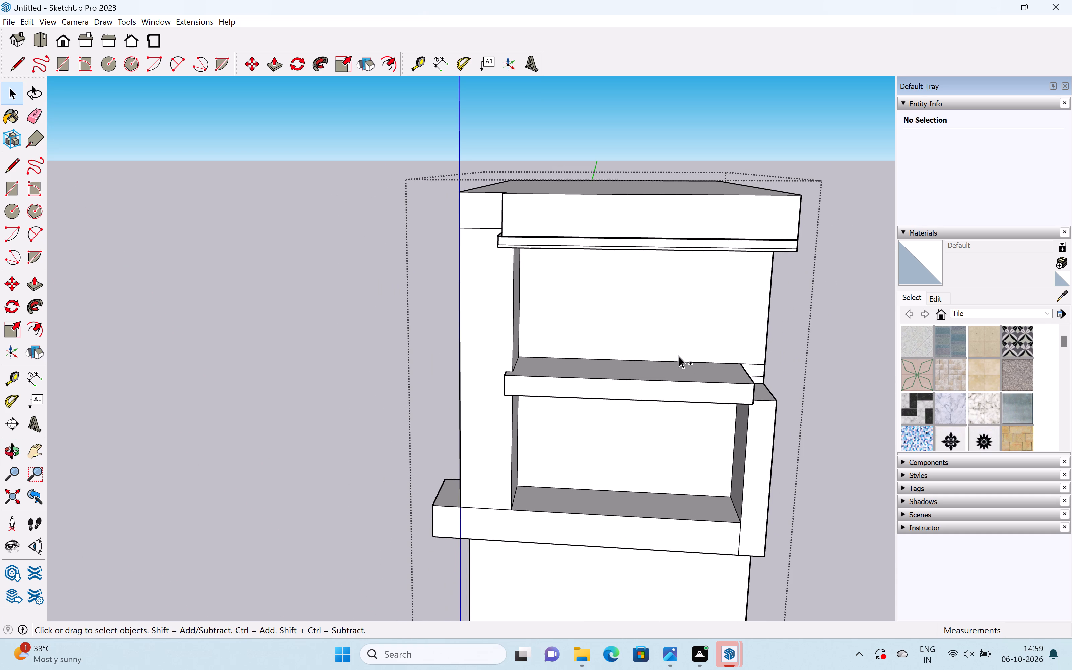
pyautogui.hotkey('ctrl', 'z')
# Push/Pull the roof fascia's front face inward 10 1/16".
pyautogui.moveTo(533, 241); pyautogui.dragTo(783, 233, button='middle')
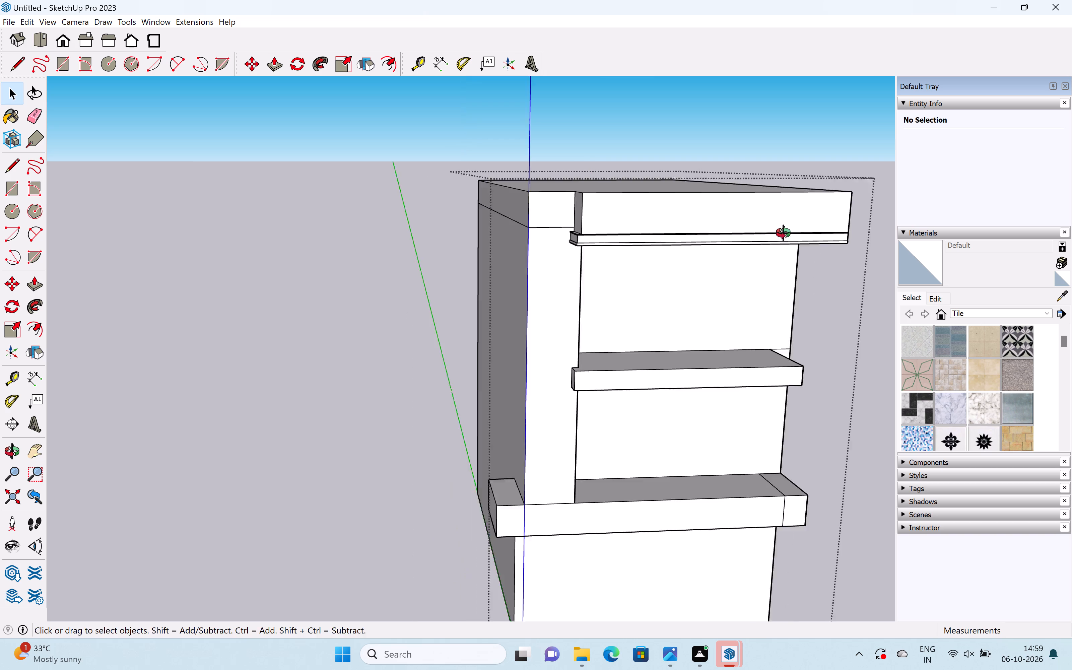
pyautogui.moveTo(783, 233); pyautogui.dragTo(346, 330, button='middle')
pyautogui.scroll(2, 494, 355)
pyautogui.press('p')
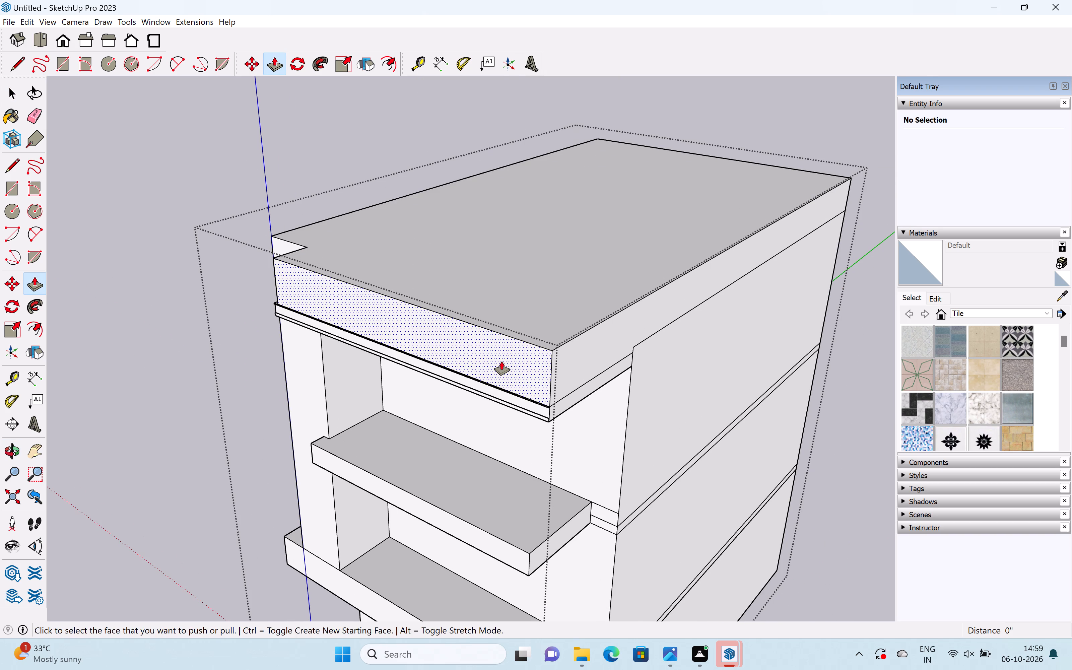
pyautogui.moveTo(505, 361); pyautogui.dragTo(521, 360)
# Push/Pull the middle strip of the band beneath the fascia inward, leaving thin lips above and below, and undo the stray pulls.
pyautogui.scroll(8, 534, 402)
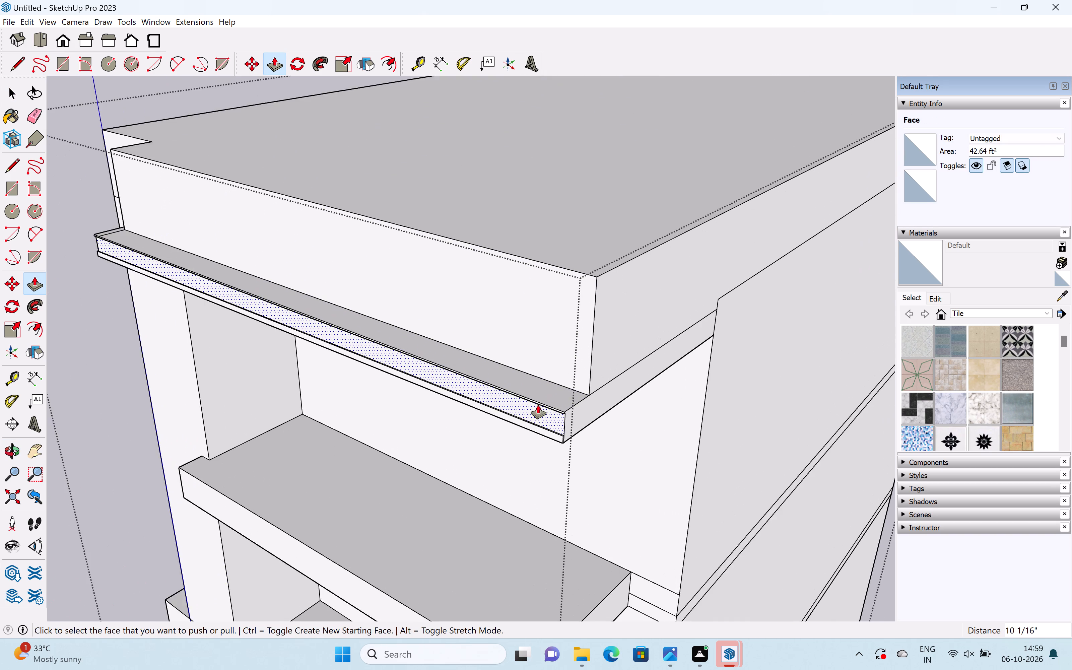
pyautogui.moveTo(550, 412); pyautogui.dragTo(568, 418)
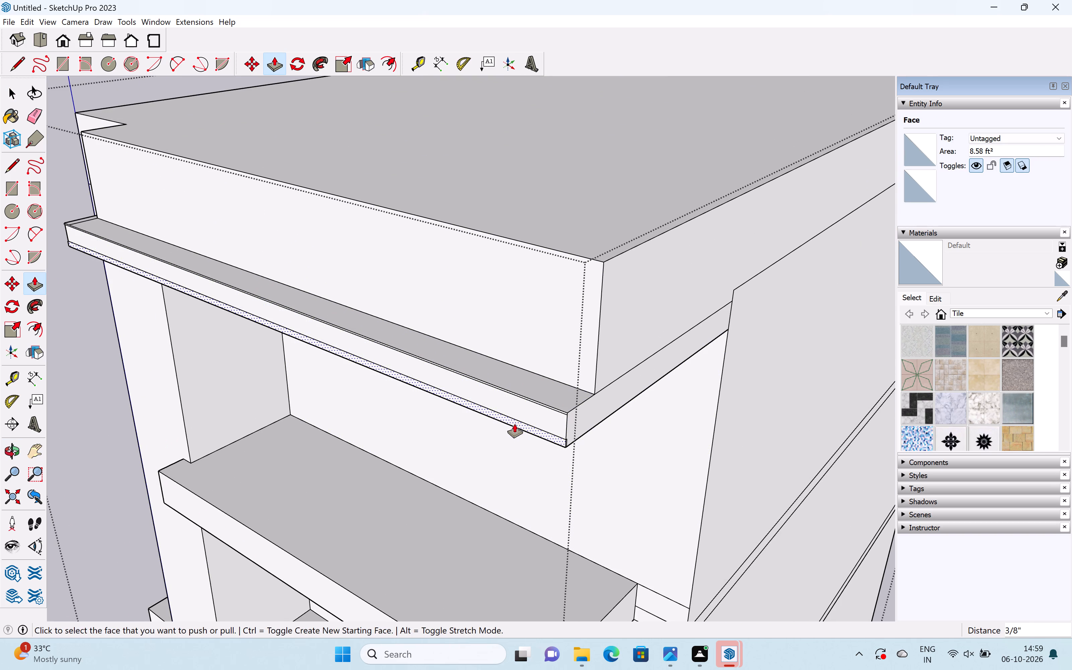
pyautogui.hotkey('ctrl', 'z')
pyautogui.scroll(-1, 529, 413)
pyautogui.scroll(9, 529, 413)
pyautogui.moveTo(569, 424); pyautogui.dragTo(599, 430)
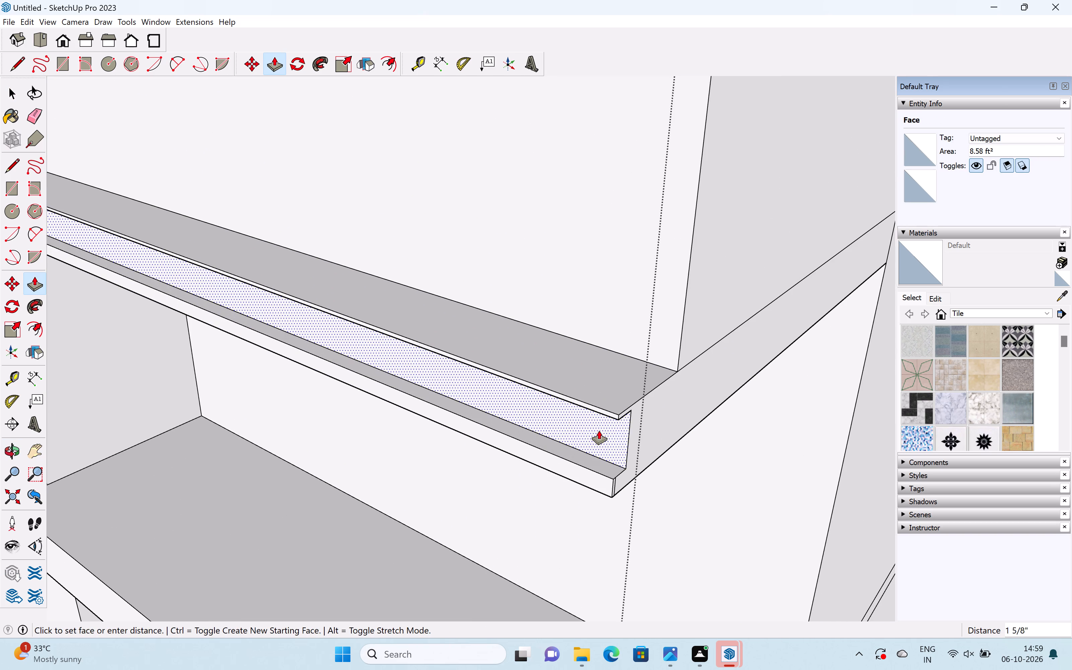
pyautogui.moveTo(599, 430); pyautogui.dragTo(599, 431)
pyautogui.moveTo(606, 410); pyautogui.dragTo(619, 406)
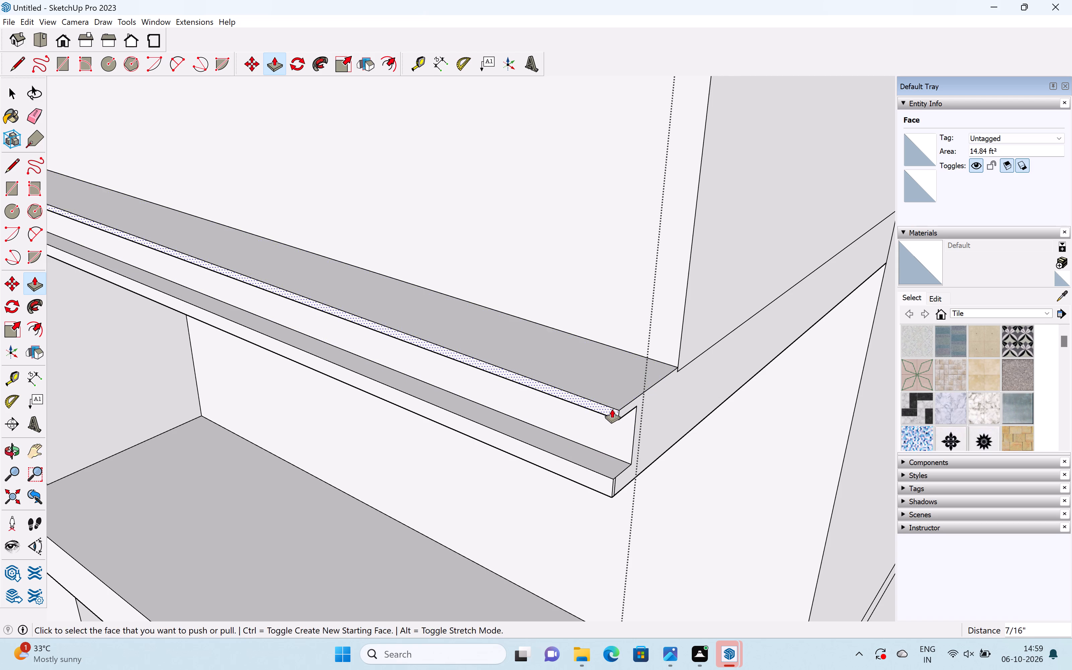
pyautogui.hotkey('ctrl', 'z')
# Push/Pull the band's upper lip and middle strip further inward in stages, close to the fascia's front face.
pyautogui.scroll(3, 610, 409)
pyautogui.moveTo(613, 417); pyautogui.dragTo(639, 406)
pyautogui.moveTo(613, 428); pyautogui.dragTo(638, 422)
pyautogui.moveTo(635, 401); pyautogui.dragTo(641, 399)
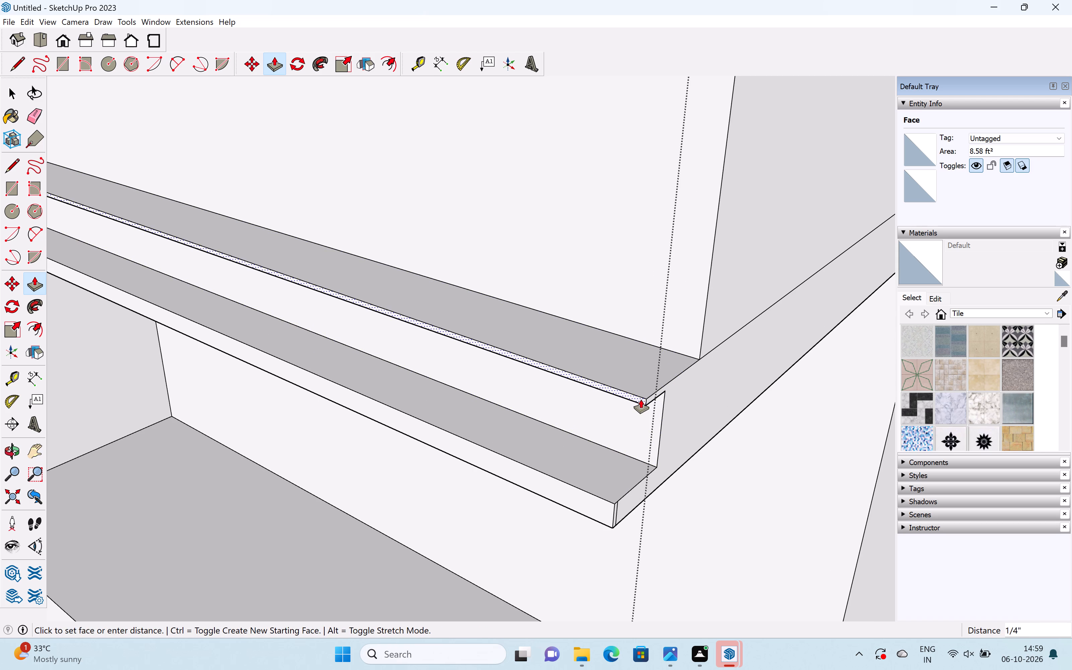
pyautogui.moveTo(641, 399); pyautogui.dragTo(659, 387)
pyautogui.moveTo(643, 422); pyautogui.dragTo(663, 408)
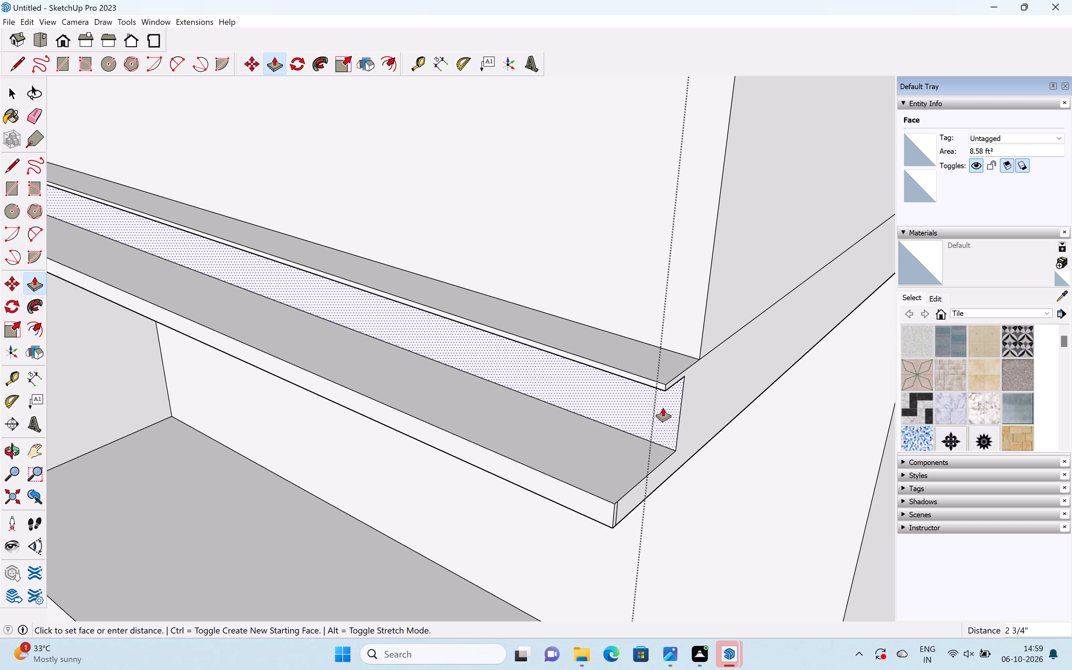
pyautogui.moveTo(663, 408); pyautogui.dragTo(672, 397)
pyautogui.moveTo(662, 382); pyautogui.dragTo(663, 381)
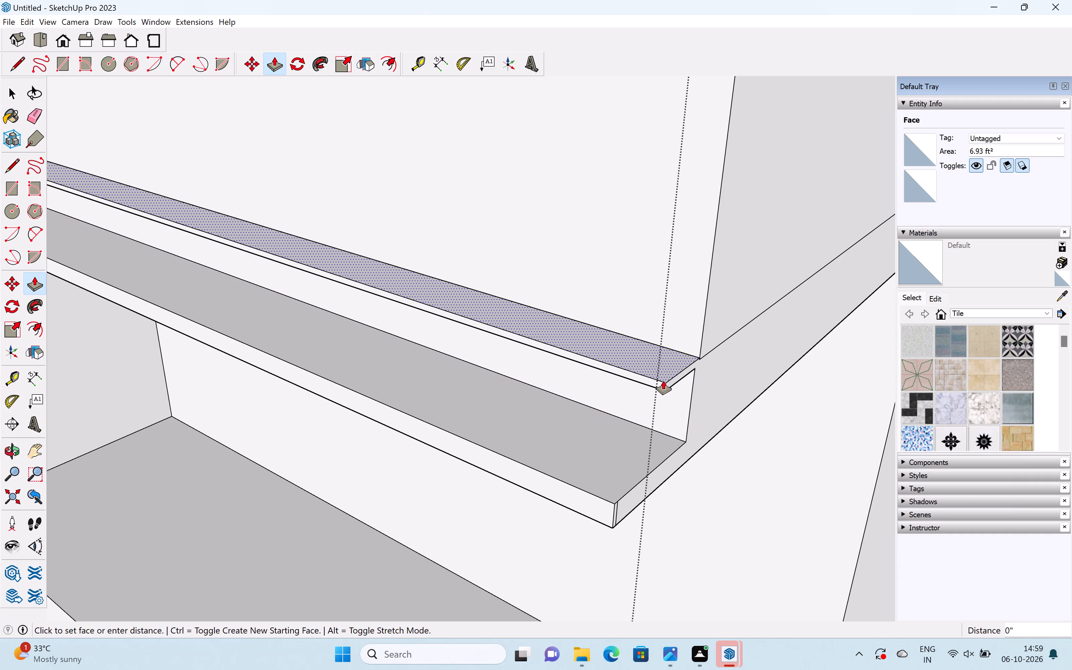
pyautogui.moveTo(663, 381); pyautogui.dragTo(672, 378)
pyautogui.hotkey('ctrl', 'z')
pyautogui.moveTo(661, 386); pyautogui.dragTo(683, 380)
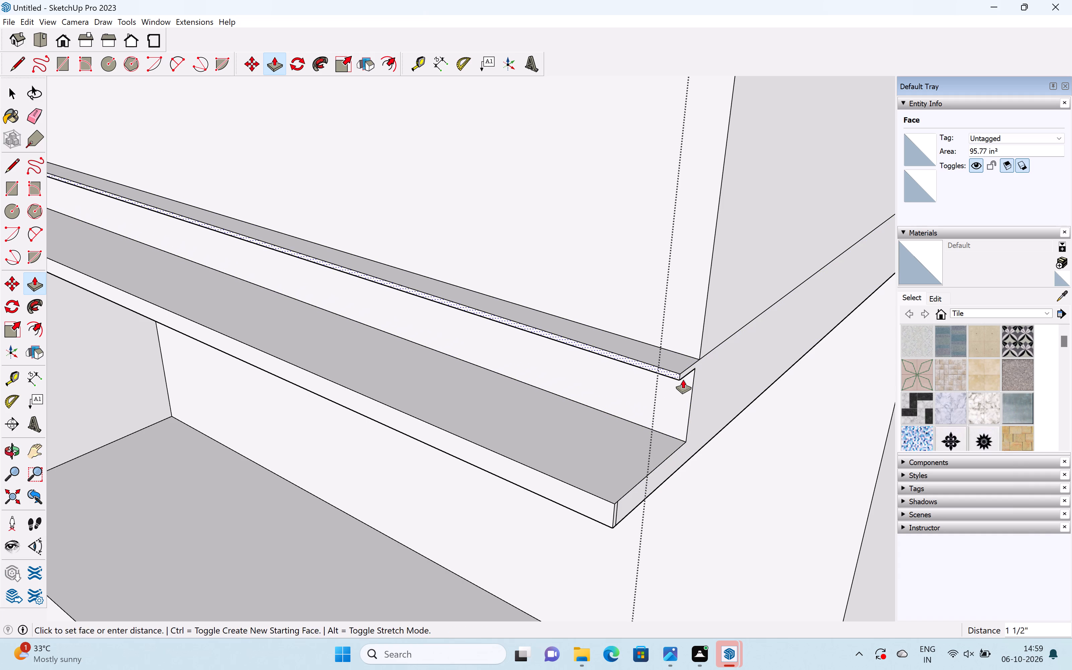
pyautogui.moveTo(683, 380); pyautogui.dragTo(689, 377)
# Push/Pull the band's bottom lip inward about 5 1/8" to form a narrow step under the recessed strip.
pyautogui.moveTo(582, 499); pyautogui.dragTo(650, 469)
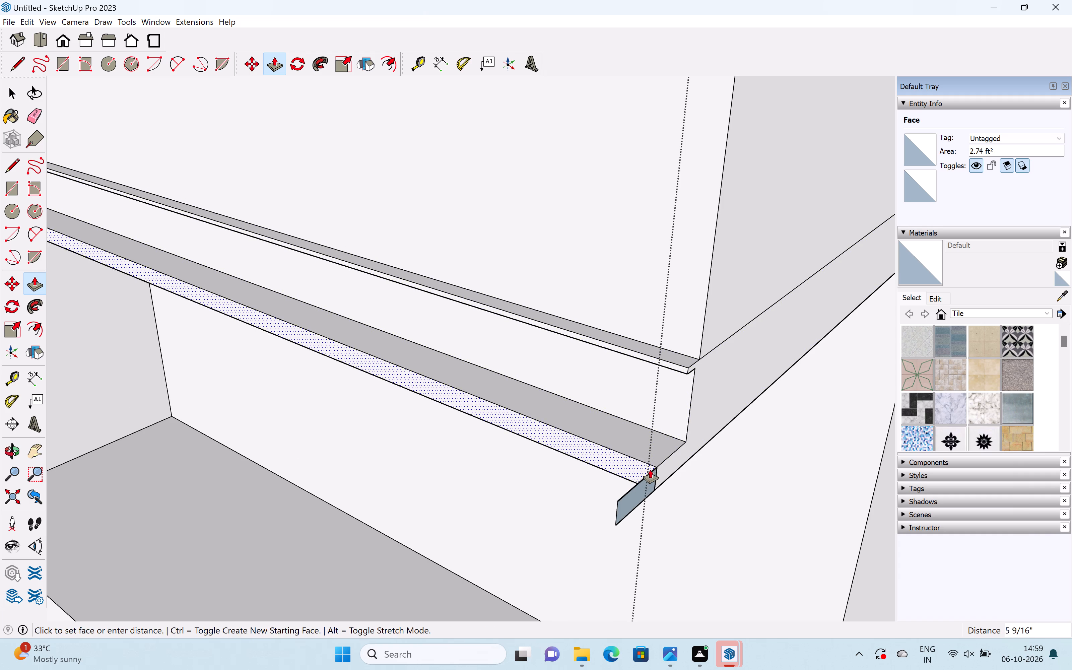
pyautogui.moveTo(650, 469); pyautogui.dragTo(662, 464)
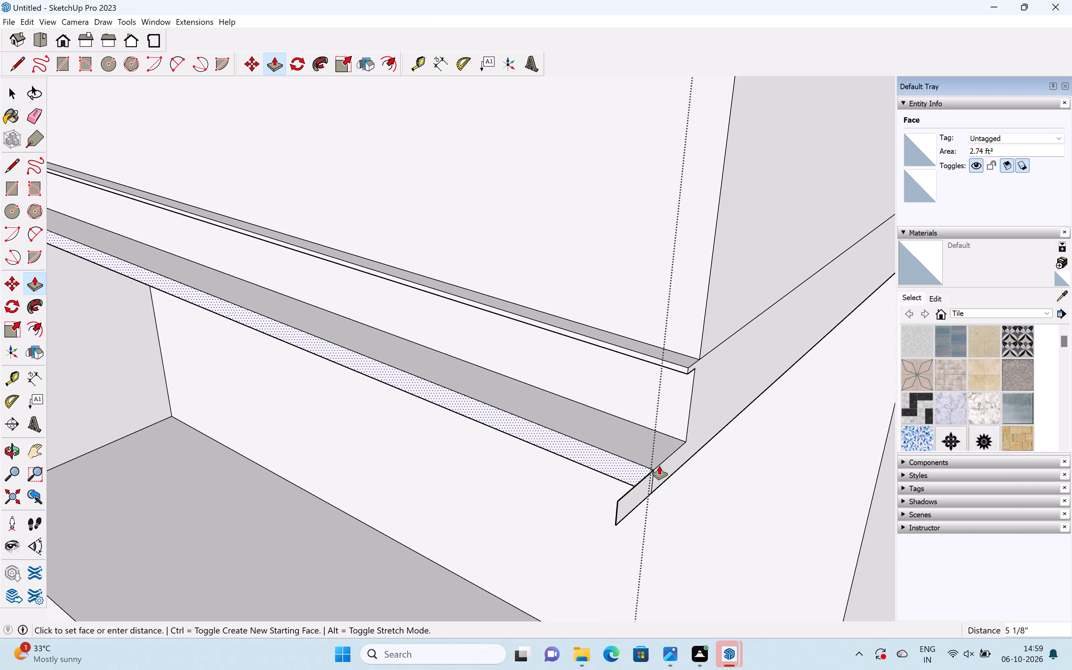
pyautogui.press('space')
# Erase the leftover flap and its stray edges at the corner end of the band's bottom lip.
pyautogui.scroll(-10, 636, 473)
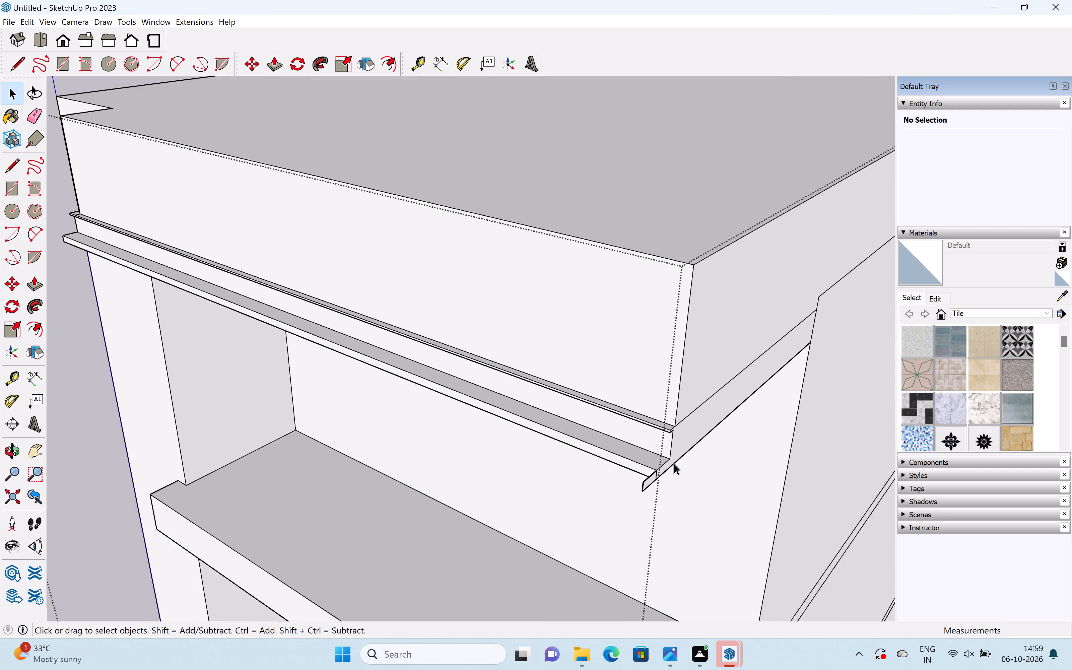
pyautogui.scroll(-11, 674, 463)
pyautogui.scroll(1, 661, 464)
pyautogui.scroll(-1, 661, 465)
pyautogui.scroll(7, 661, 466)
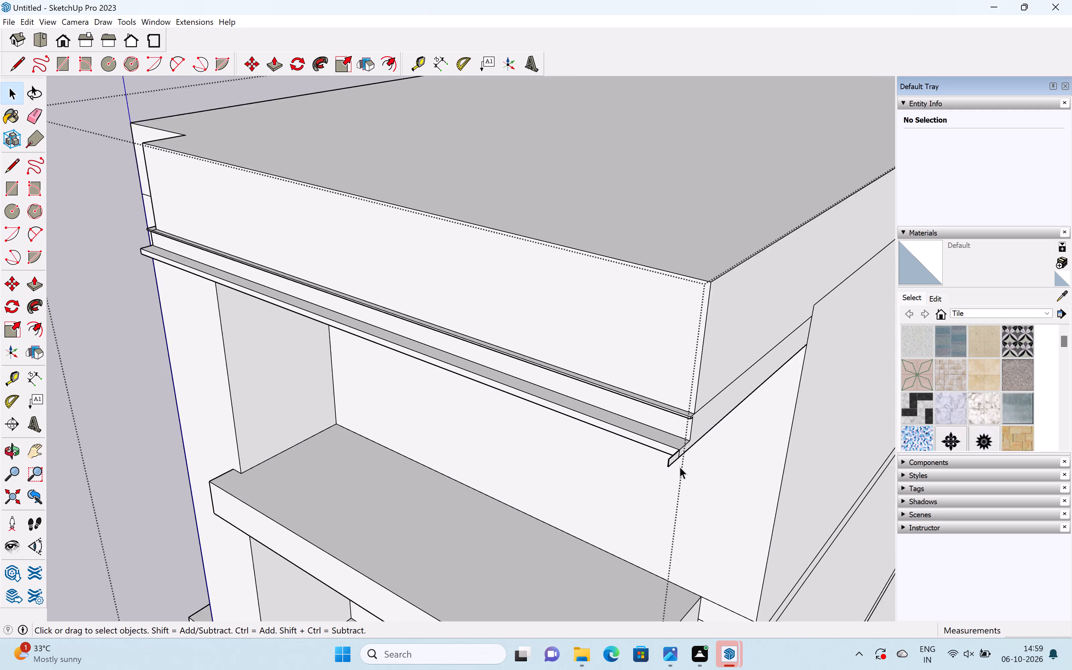
pyautogui.scroll(11, 680, 467)
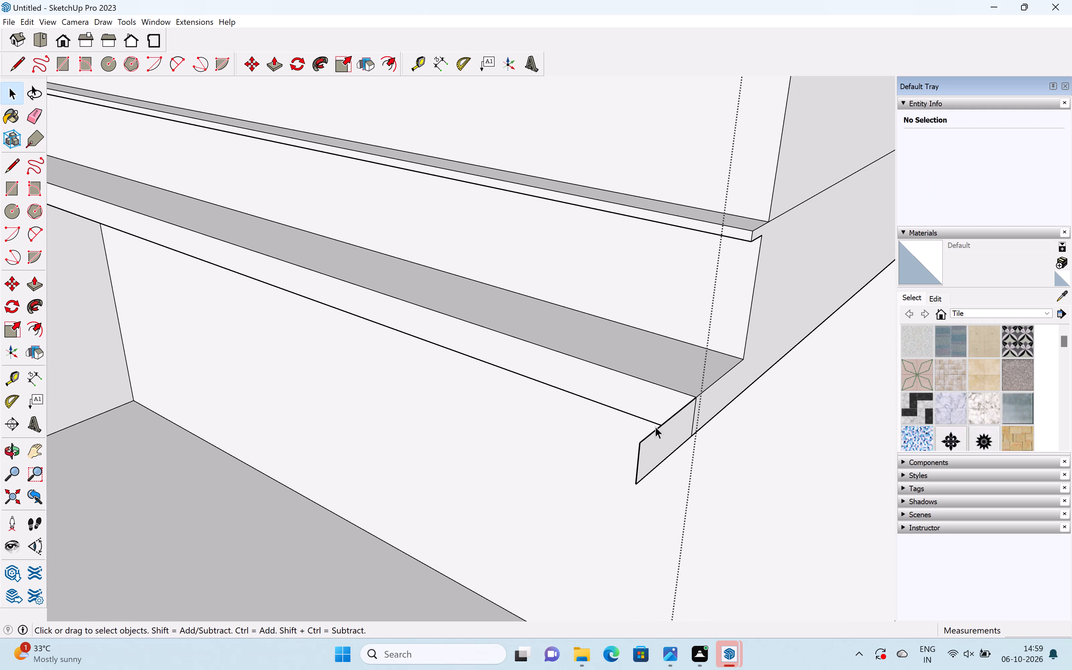
pyautogui.click(655, 426)
pyautogui.press('space')
pyautogui.click(659, 439)
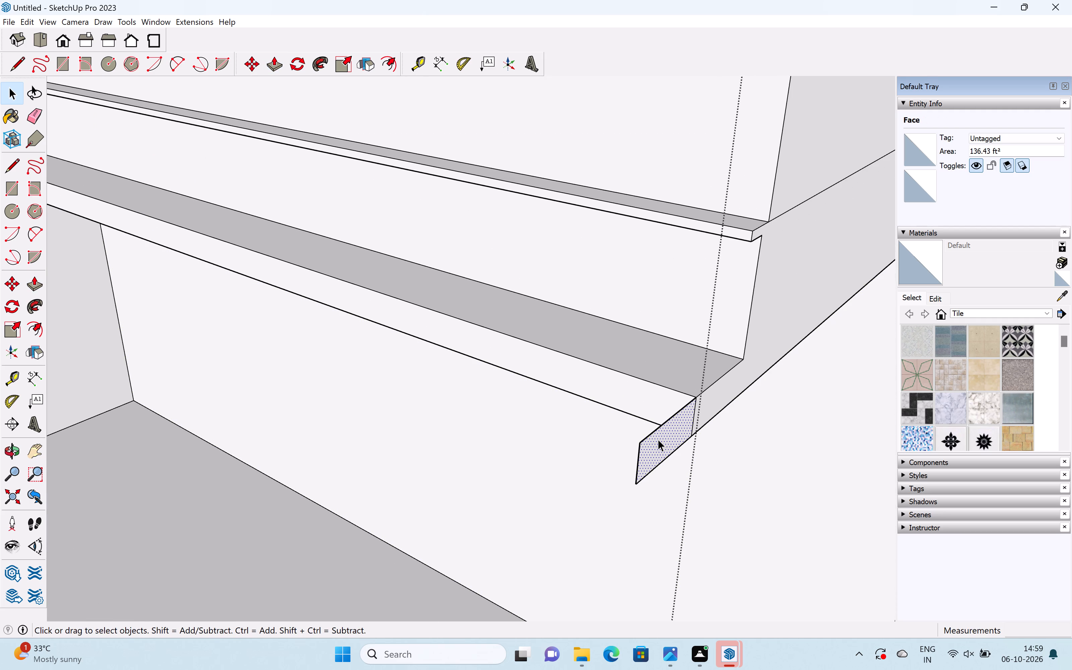
pyautogui.press('e')
pyautogui.click(657, 429)
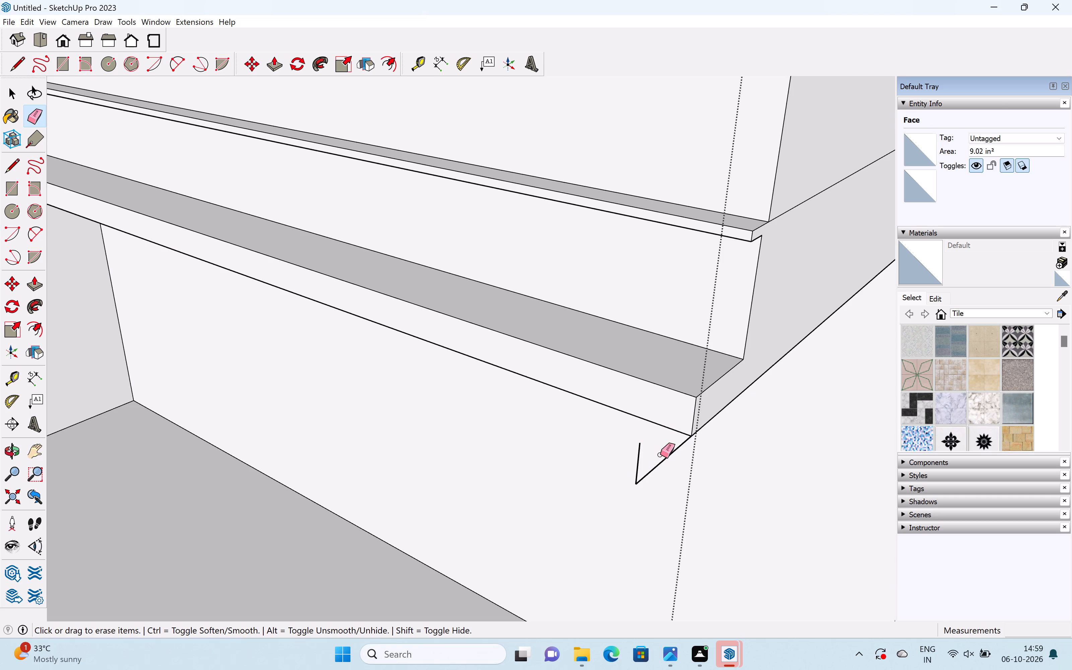
pyautogui.moveTo(660, 458); pyautogui.dragTo(662, 464)
pyautogui.moveTo(643, 456); pyautogui.dragTo(624, 464)
pyautogui.scroll(-6, 636, 454)
pyautogui.press('space')
# Push/Pull the corner face on top of the lowest slab's end upward 8' 2 3/4", to the underside of the middle slab.
pyautogui.scroll(-4, 647, 462)
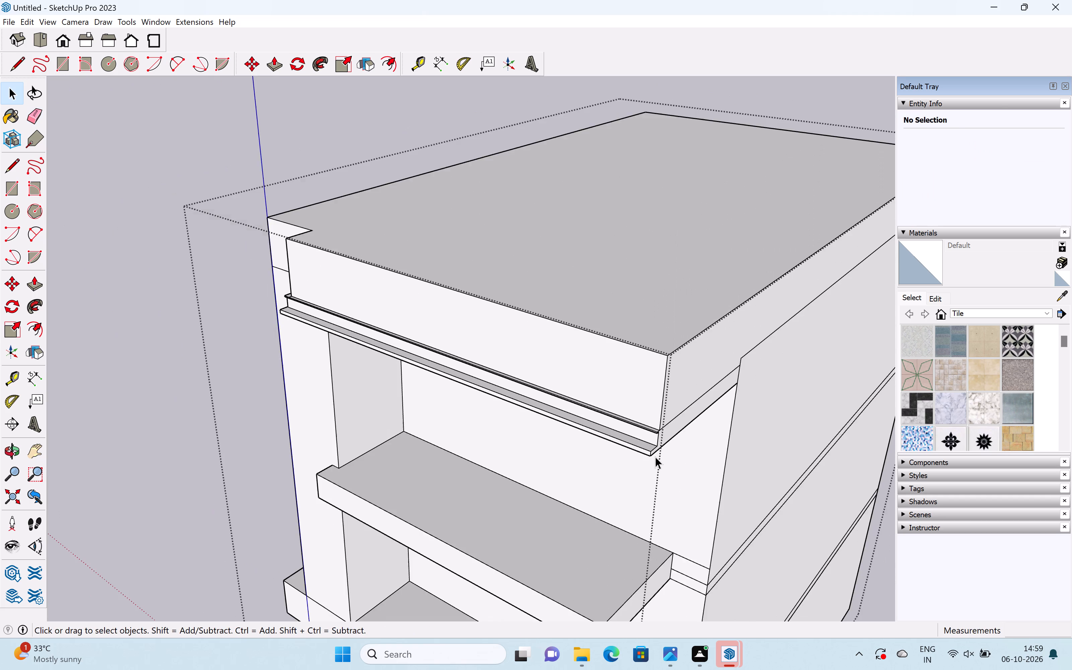
pyautogui.scroll(-4, 655, 457)
pyautogui.scroll(1, 657, 453)
pyautogui.scroll(-4, 657, 453)
pyautogui.moveTo(571, 462); pyautogui.dragTo(753, 392, button='middle')
pyautogui.keyDown('shift'); pyautogui.moveTo(750, 387); pyautogui.dragTo(620, 391, button='middle'); pyautogui.keyUp('shift')
pyautogui.scroll(-6, 643, 495)
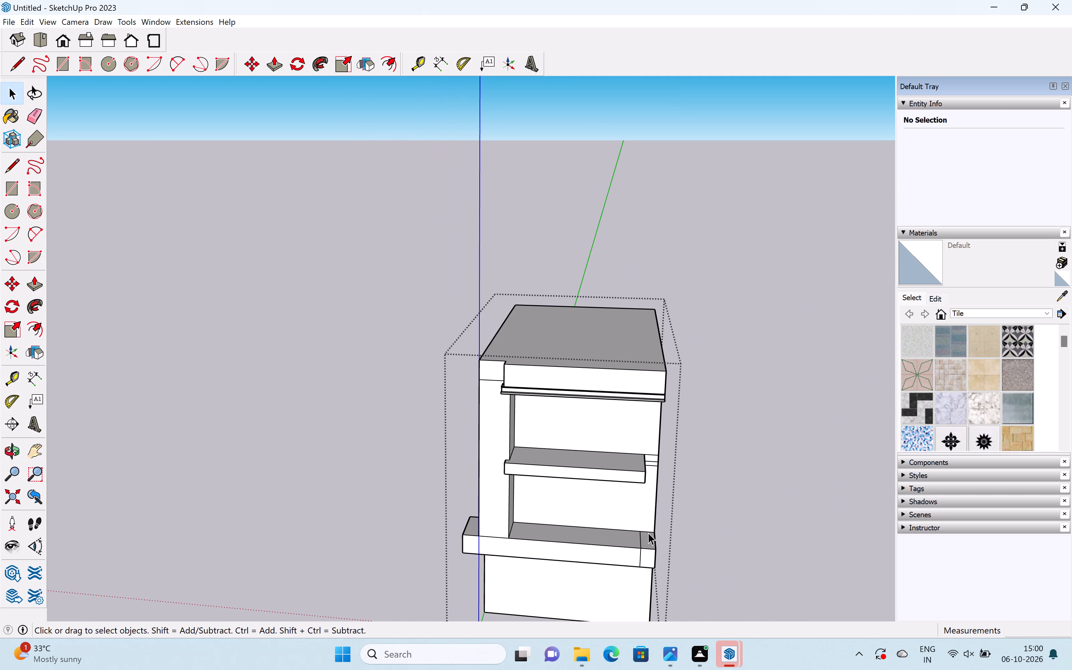
pyautogui.press('p')
pyautogui.scroll(1, 651, 530)
pyautogui.scroll(-1, 650, 530)
pyautogui.scroll(6, 650, 530)
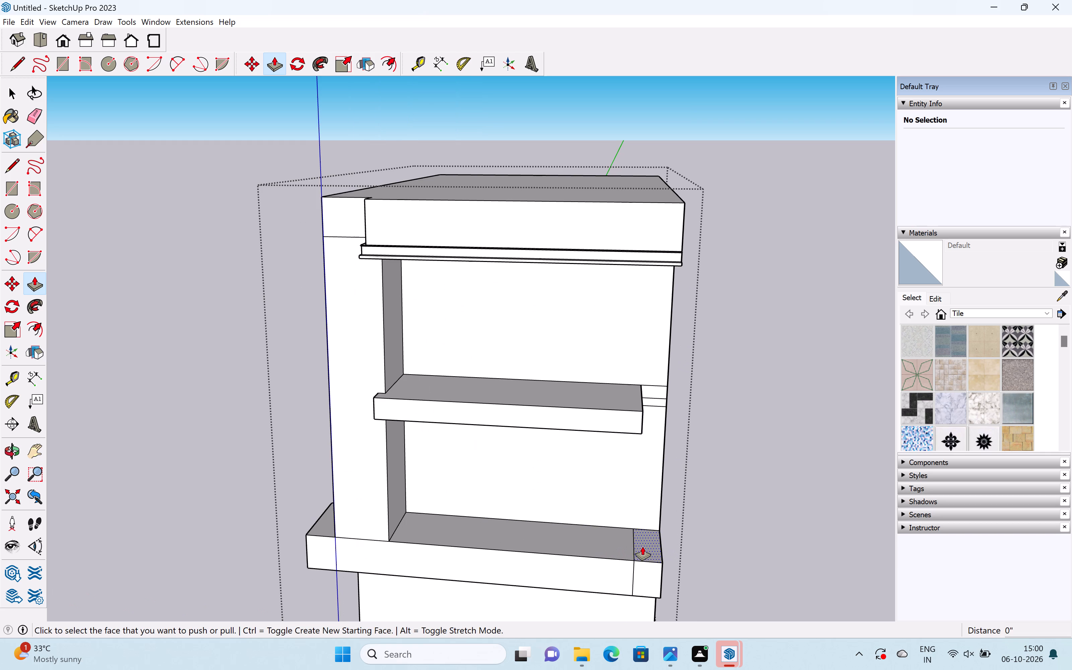
pyautogui.moveTo(648, 547); pyautogui.dragTo(695, 314)
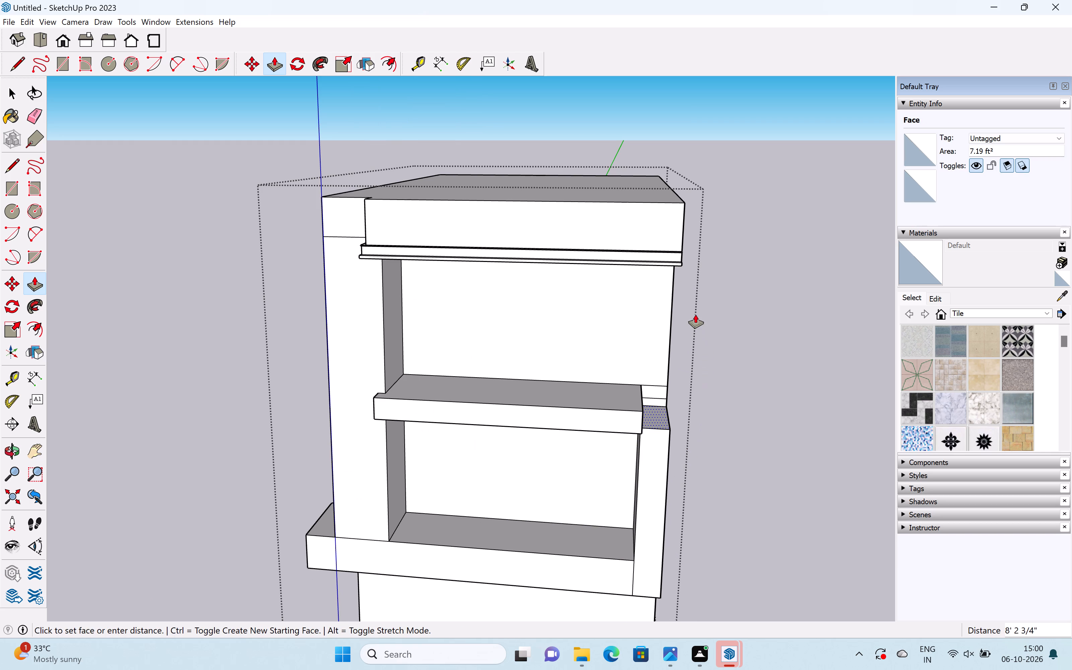
pyautogui.moveTo(695, 314); pyautogui.dragTo(695, 313)
# Draw a vertical line on the roof's side face from the step corner above the band up to the roof's top edge.
pyautogui.moveTo(741, 348); pyautogui.dragTo(693, 348, button='middle')
pyautogui.moveTo(669, 347); pyautogui.dragTo(614, 360, button='middle')
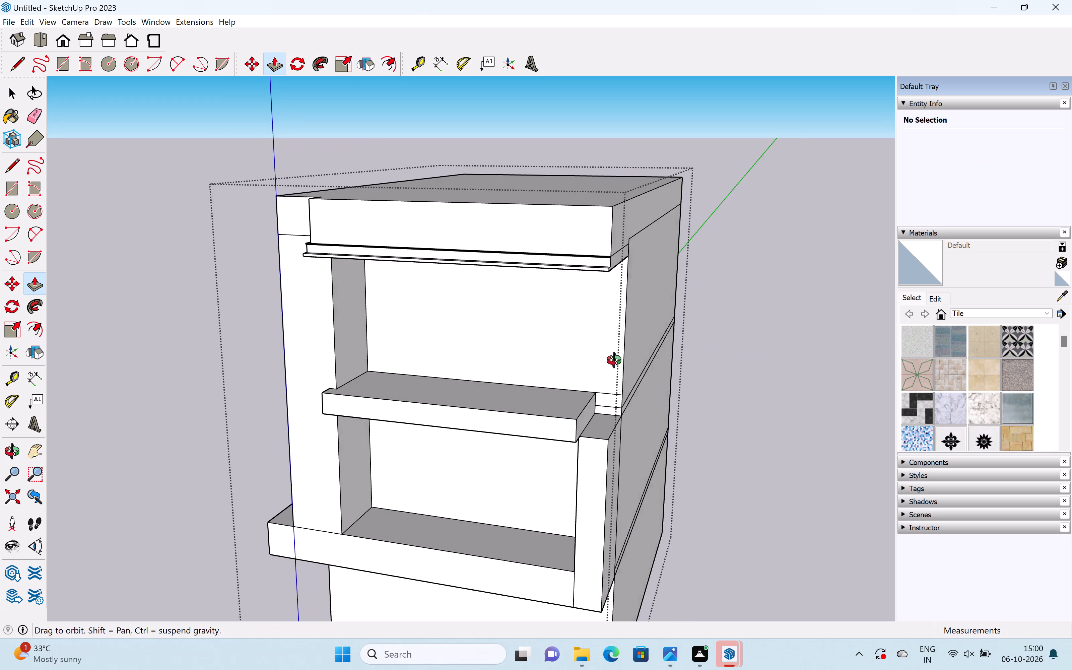
pyautogui.moveTo(614, 360); pyautogui.dragTo(610, 361, button='middle')
pyautogui.scroll(1, 610, 361)
pyautogui.keyDown('shift'); pyautogui.moveTo(619, 355); pyautogui.dragTo(695, 438, button='middle'); pyautogui.keyUp('shift')
pyautogui.scroll(6, 672, 387)
pyautogui.press('space')
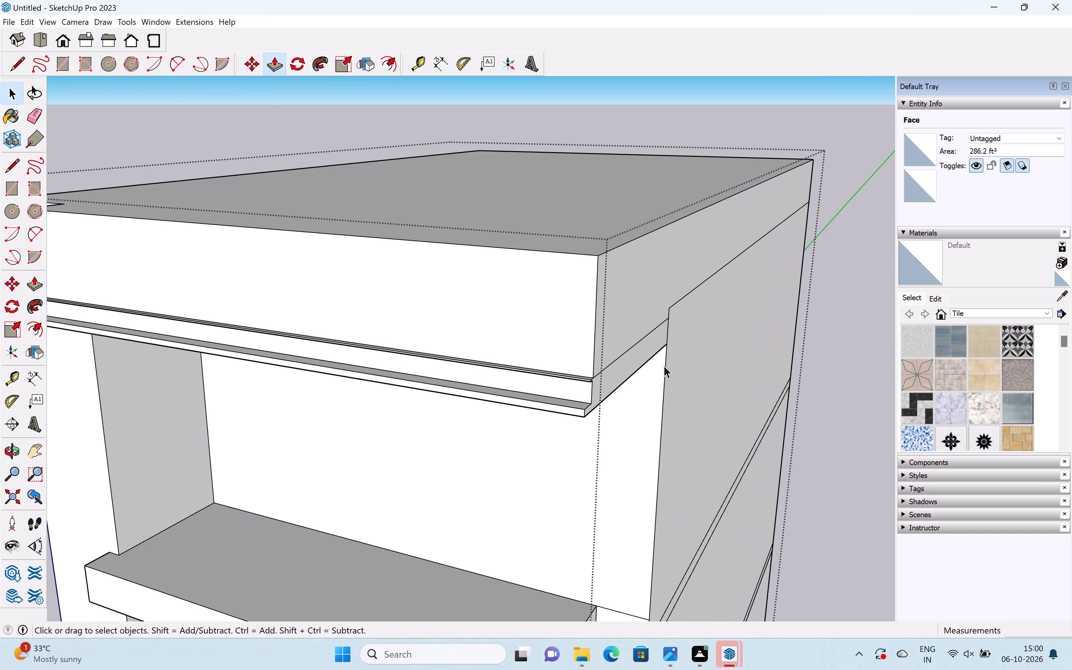
pyautogui.write('l')
pyautogui.click(669, 308)
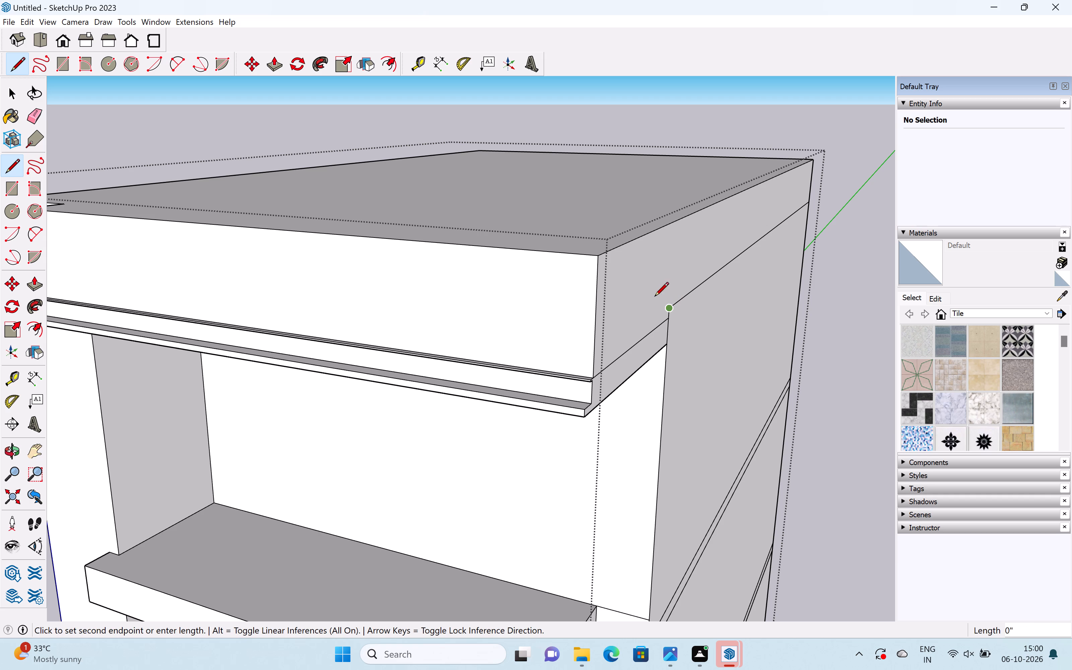
pyautogui.click(667, 224)
pyautogui.press('space')
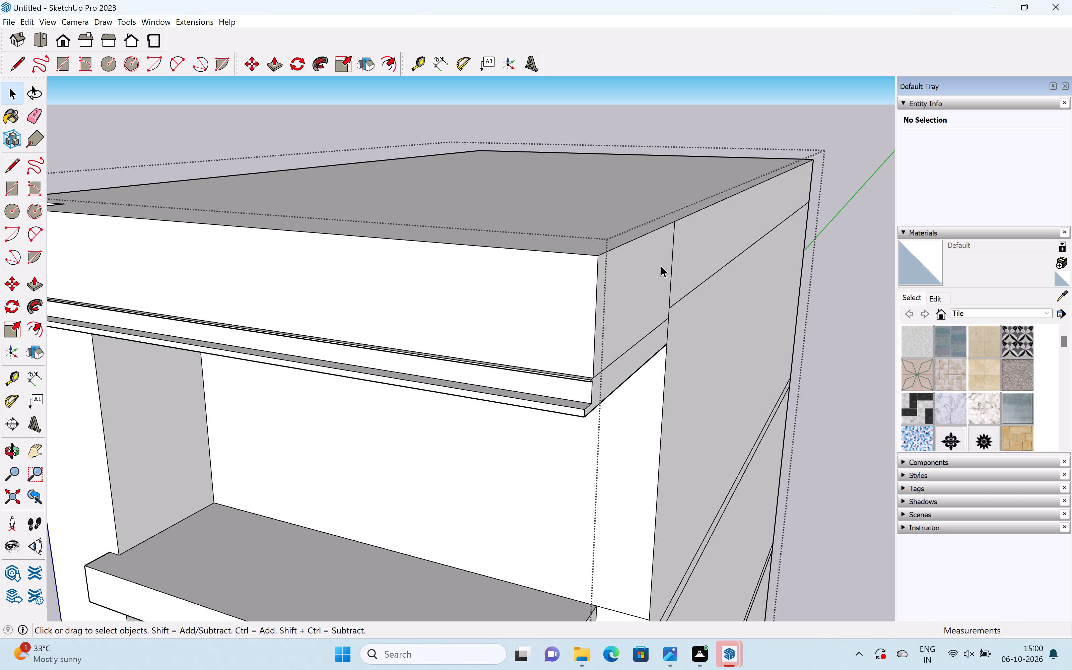
# Push/Pull the side faces of the projecting fascia and of the band beneath it inward 8 11/16" at the new pier's corner.
pyautogui.press('p')
pyautogui.moveTo(636, 312); pyautogui.dragTo(604, 326)
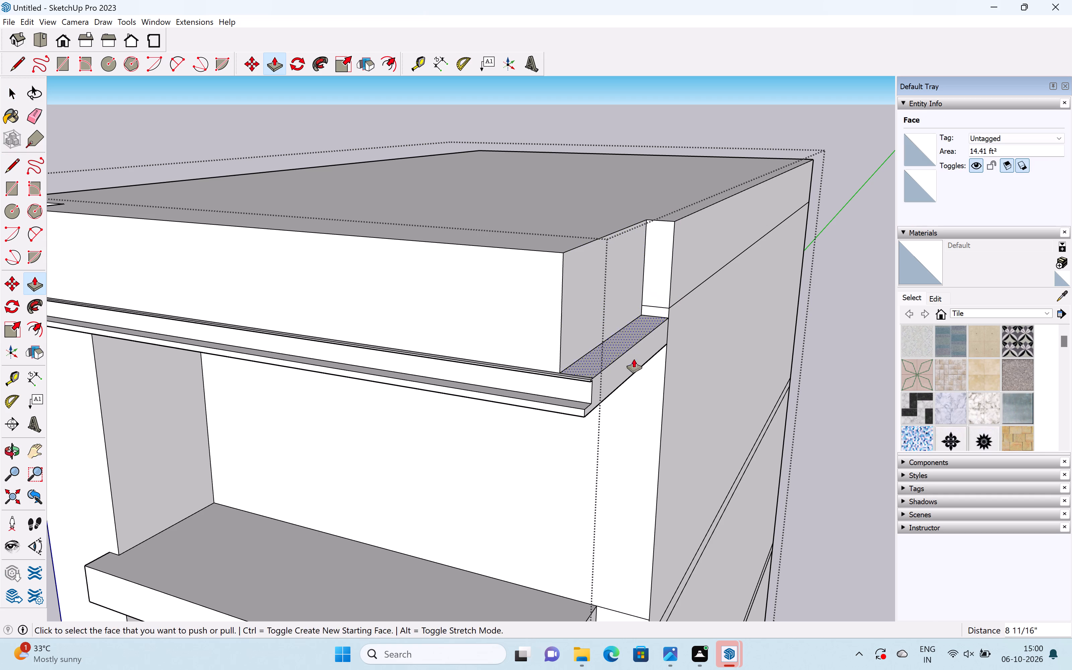
pyautogui.moveTo(617, 370); pyautogui.dragTo(579, 395)
# Push/Pull the corner pier's top face up past the middle slab's end, finishing with a 5' 10" pull toward the roof band.
pyautogui.scroll(-6, 656, 495)
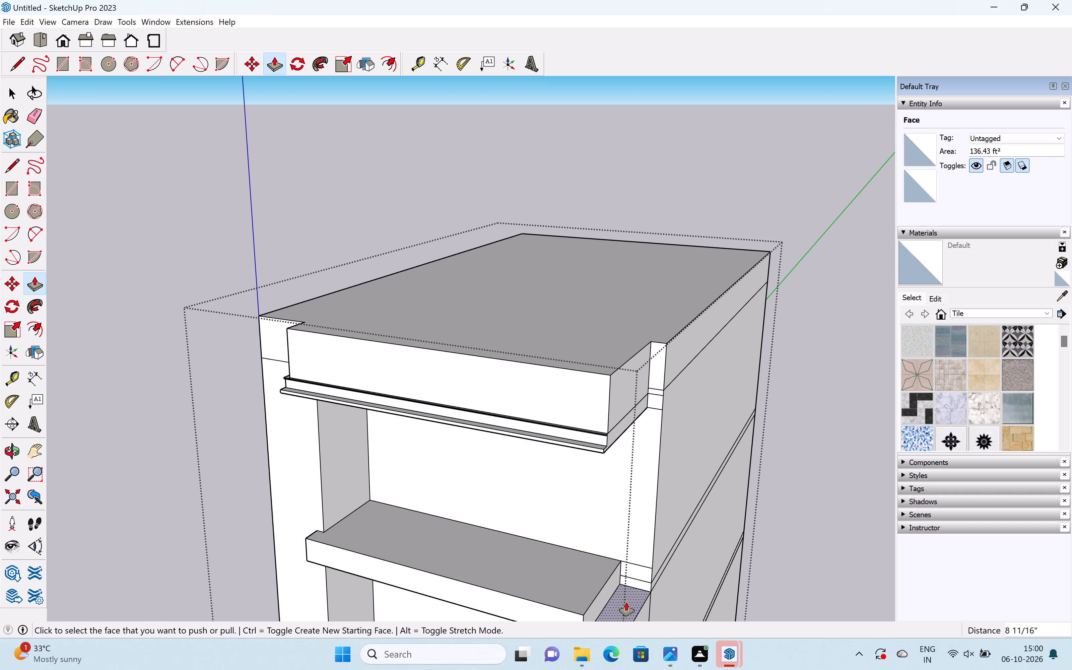
pyautogui.moveTo(630, 592); pyautogui.dragTo(639, 459)
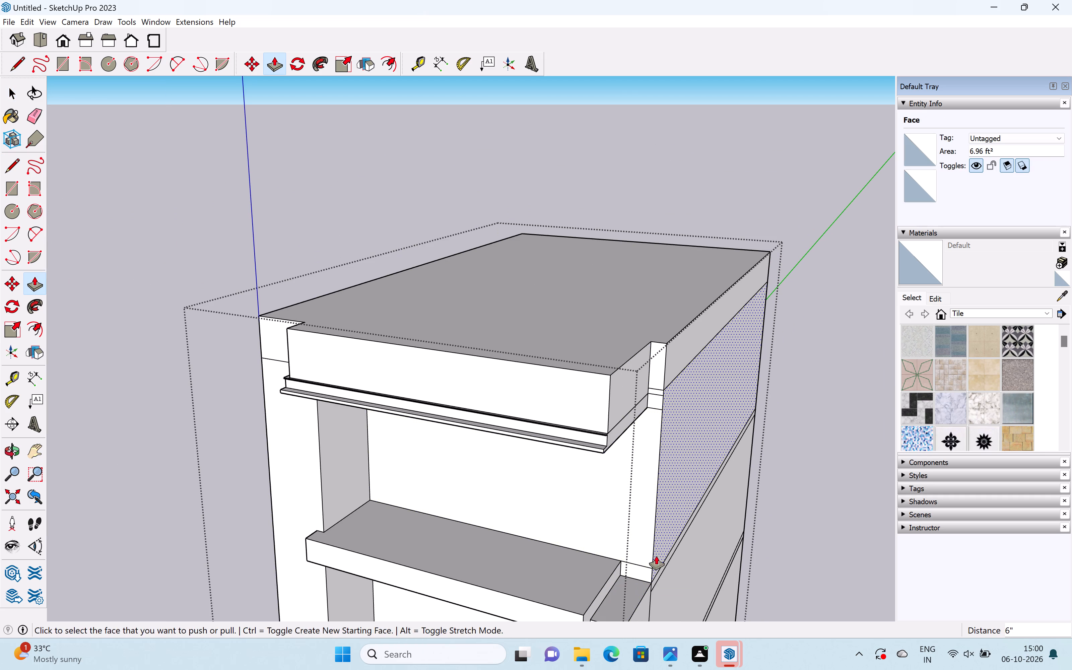
pyautogui.keyDown('shift'); pyautogui.moveTo(656, 543); pyautogui.dragTo(656, 482, button='middle'); pyautogui.keyUp('shift')
pyautogui.moveTo(617, 538); pyautogui.dragTo(643, 380)
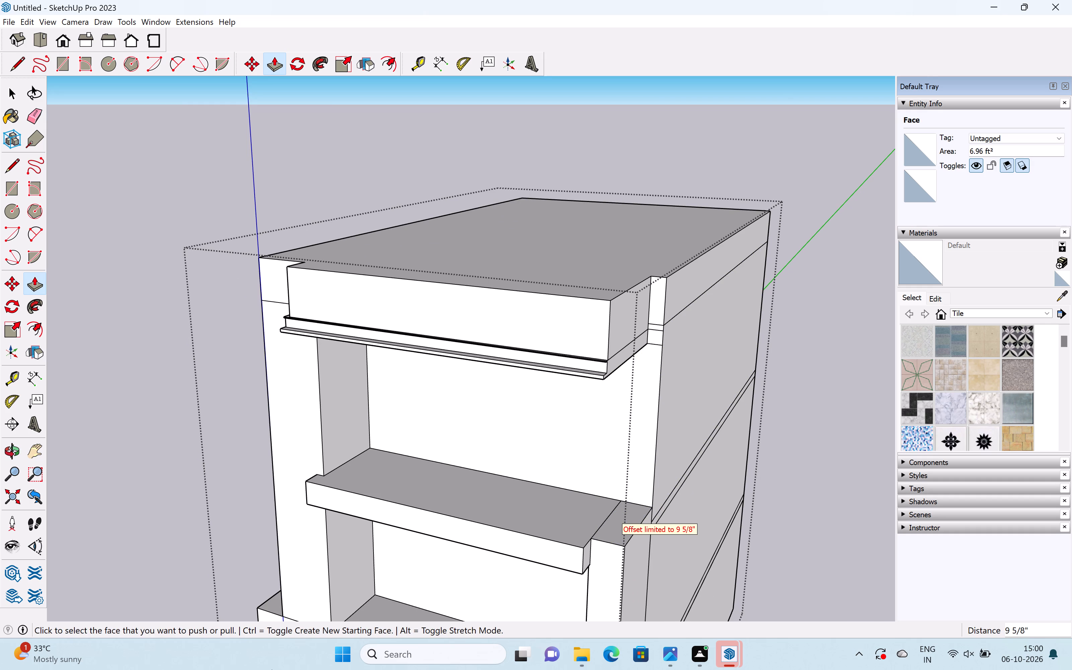
pyautogui.moveTo(608, 523); pyautogui.dragTo(649, 409)
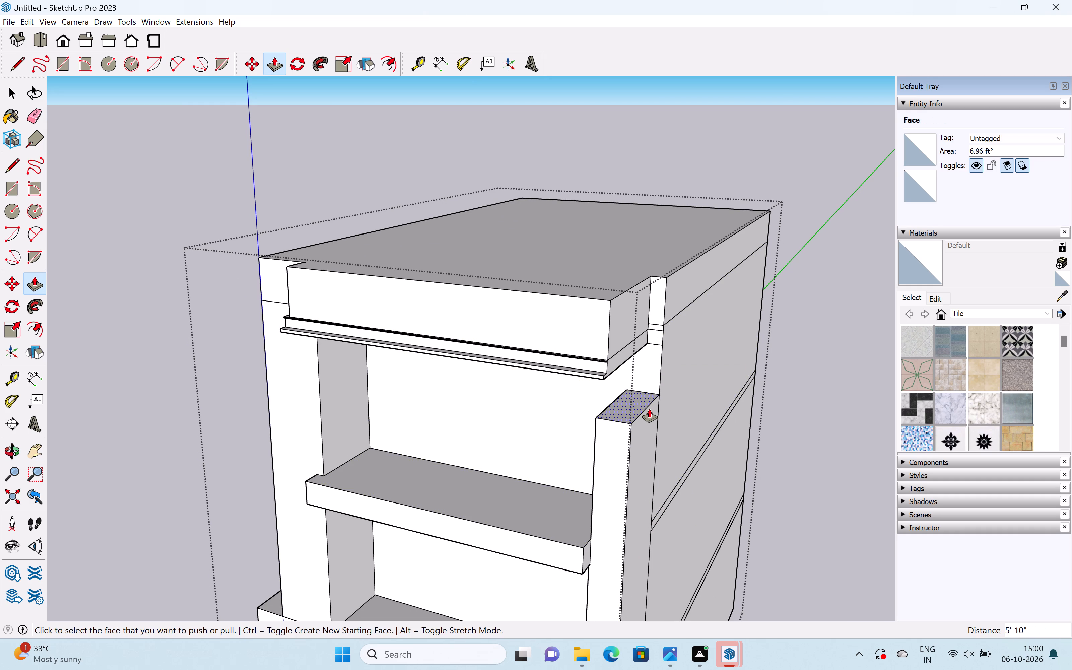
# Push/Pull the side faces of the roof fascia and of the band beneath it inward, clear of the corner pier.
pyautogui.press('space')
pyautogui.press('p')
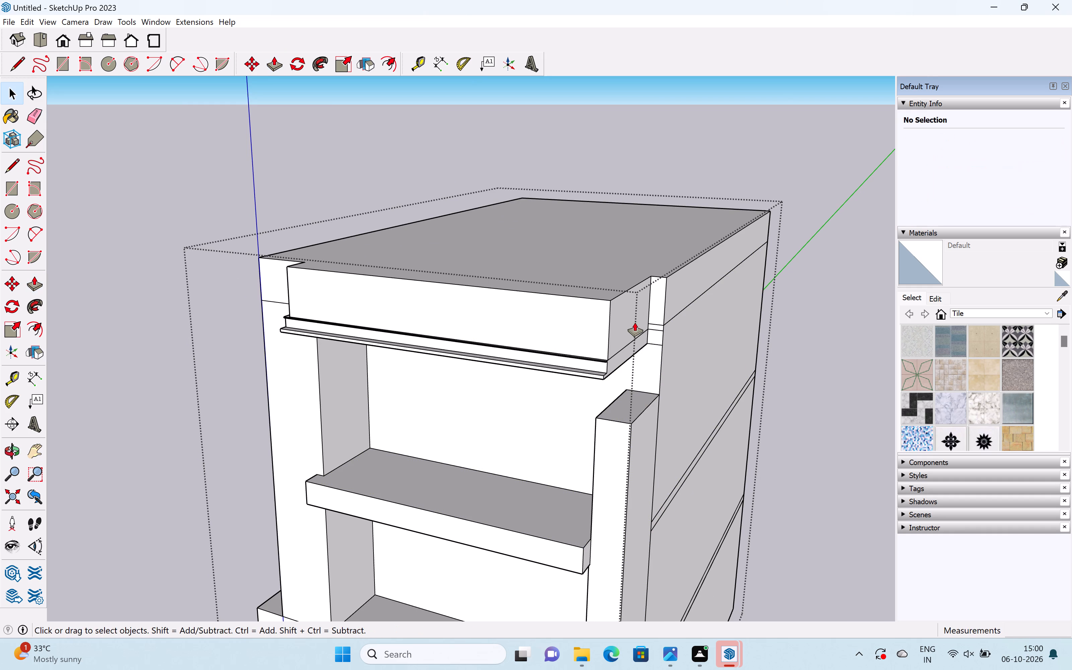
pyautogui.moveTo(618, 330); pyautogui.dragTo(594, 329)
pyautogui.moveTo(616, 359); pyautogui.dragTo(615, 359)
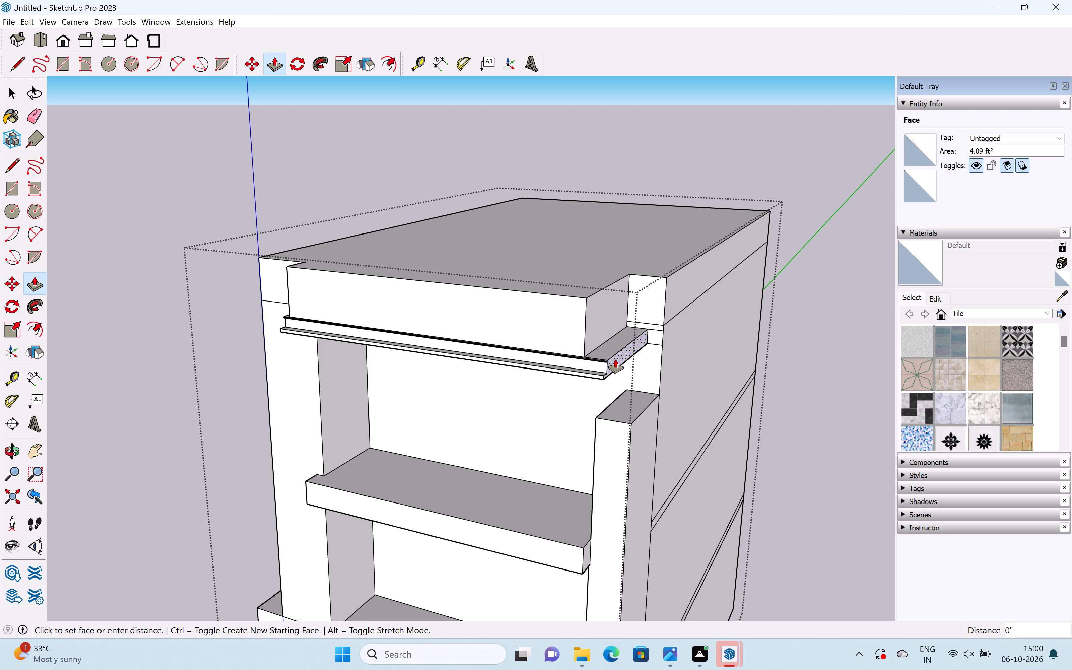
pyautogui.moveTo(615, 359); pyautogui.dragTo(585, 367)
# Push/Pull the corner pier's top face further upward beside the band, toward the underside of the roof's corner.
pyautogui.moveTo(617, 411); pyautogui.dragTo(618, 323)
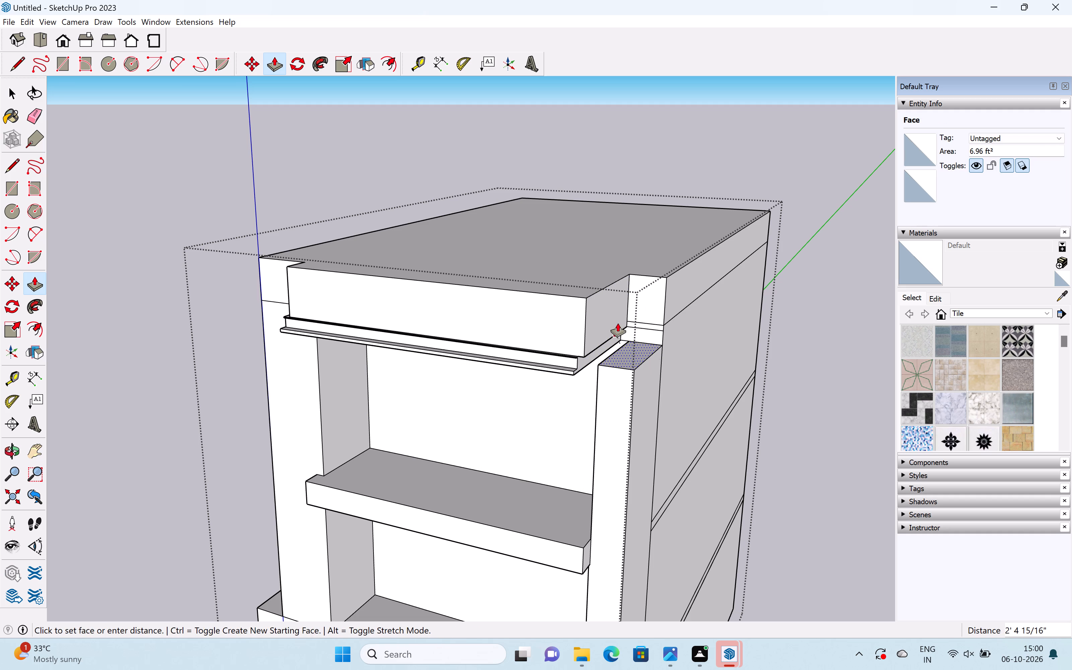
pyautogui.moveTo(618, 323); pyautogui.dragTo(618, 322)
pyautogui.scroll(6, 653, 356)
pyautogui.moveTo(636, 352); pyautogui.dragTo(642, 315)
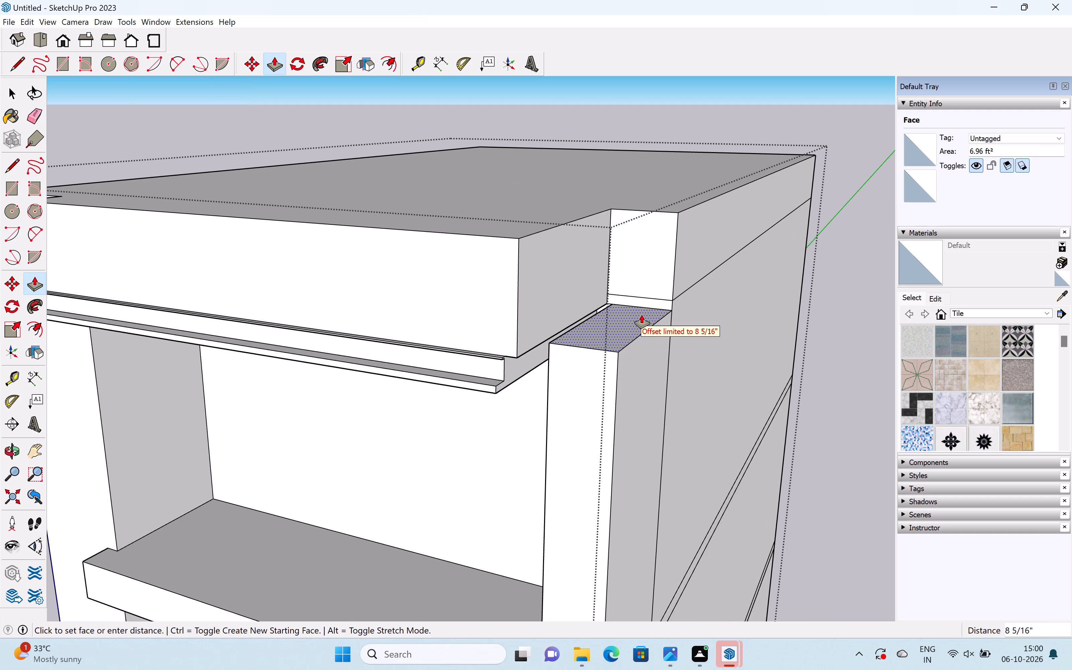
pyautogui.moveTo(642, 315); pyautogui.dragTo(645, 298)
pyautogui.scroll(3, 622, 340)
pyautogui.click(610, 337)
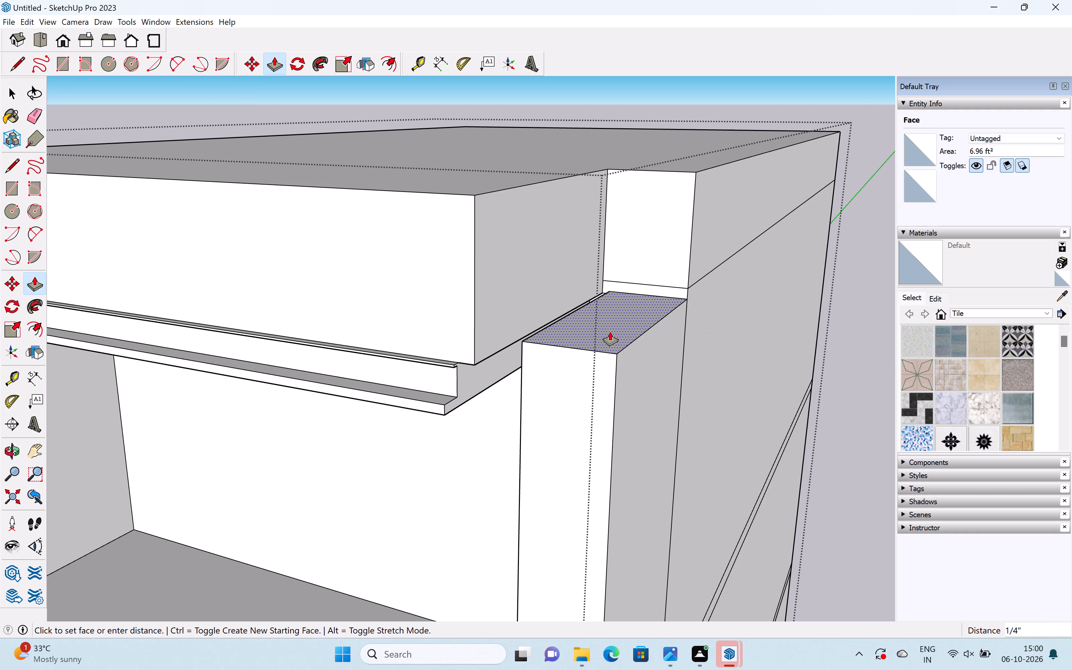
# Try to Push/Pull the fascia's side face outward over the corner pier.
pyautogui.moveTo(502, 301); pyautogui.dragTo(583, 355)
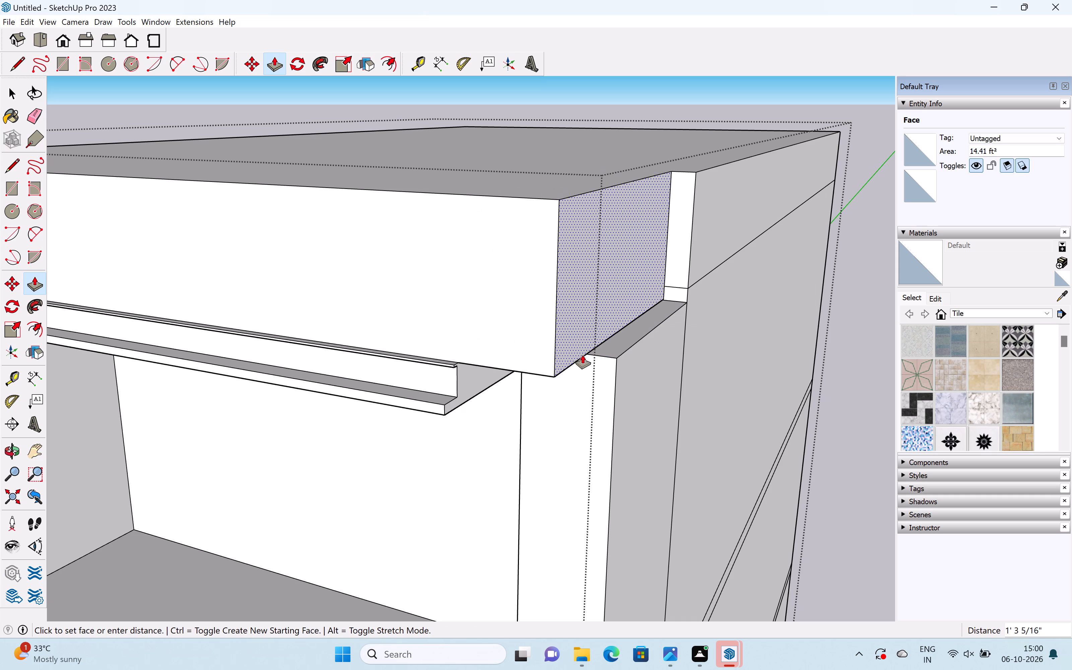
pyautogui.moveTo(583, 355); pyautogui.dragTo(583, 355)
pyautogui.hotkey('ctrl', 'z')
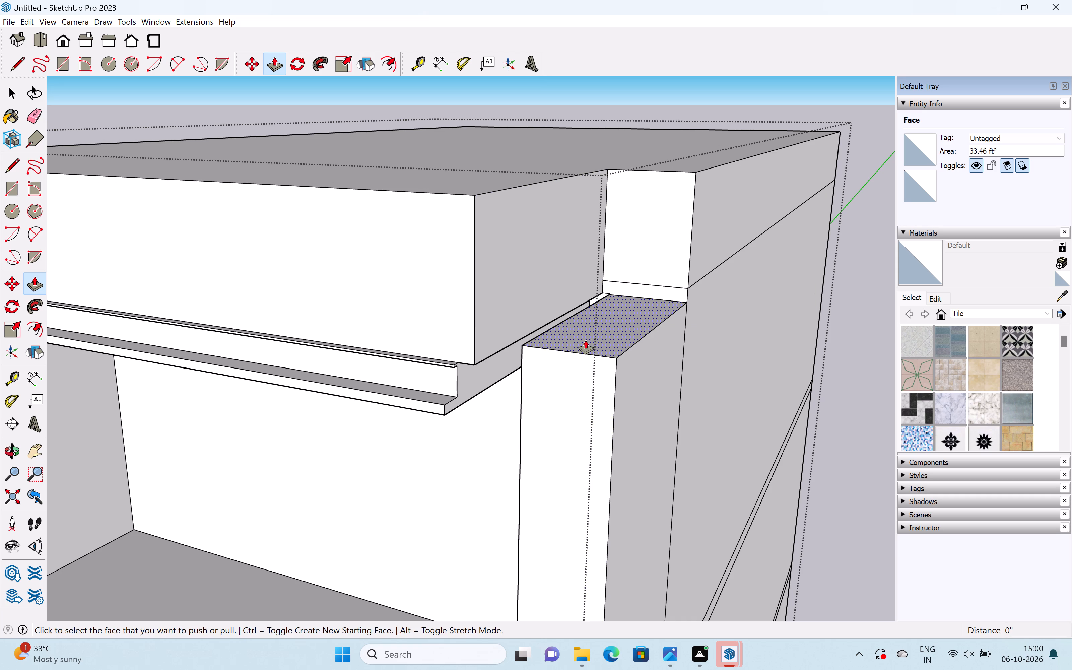
# Lower the corner pier's top and Push/Pull the fascia's side face outward 1' 8 15/16", flush with the building's side wall.
pyautogui.moveTo(589, 334); pyautogui.dragTo(587, 366)
pyautogui.moveTo(518, 310); pyautogui.dragTo(551, 331)
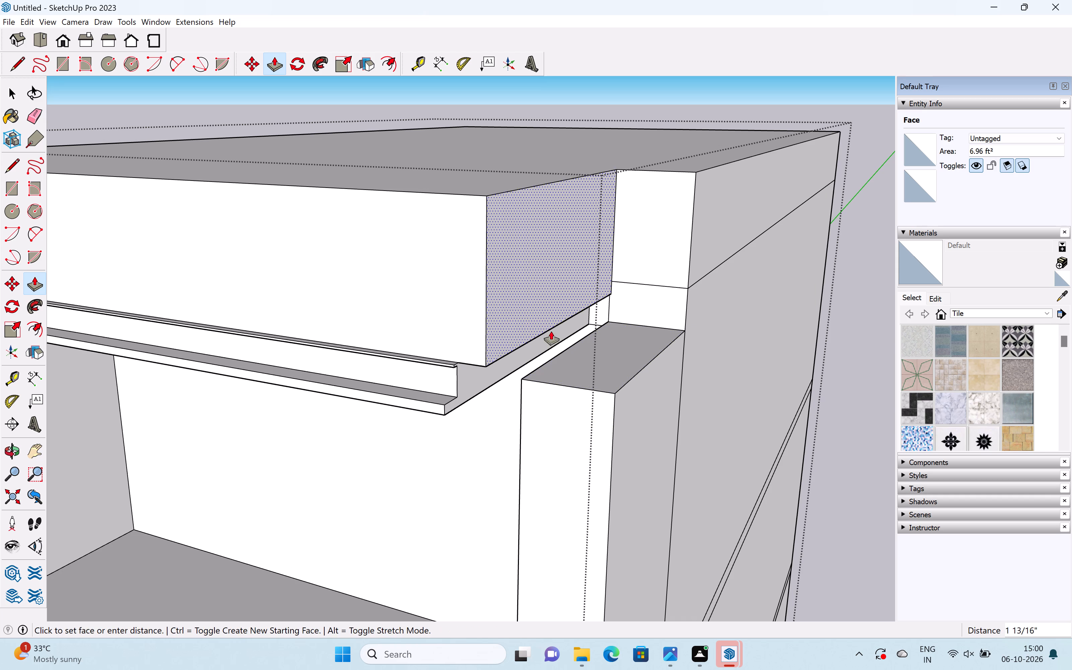
pyautogui.moveTo(551, 331); pyautogui.dragTo(625, 382)
# Lower the pier's top further and Push/Pull the band's side face outward, flush with the fascia's side.
pyautogui.moveTo(544, 391); pyautogui.dragTo(559, 325, button='middle')
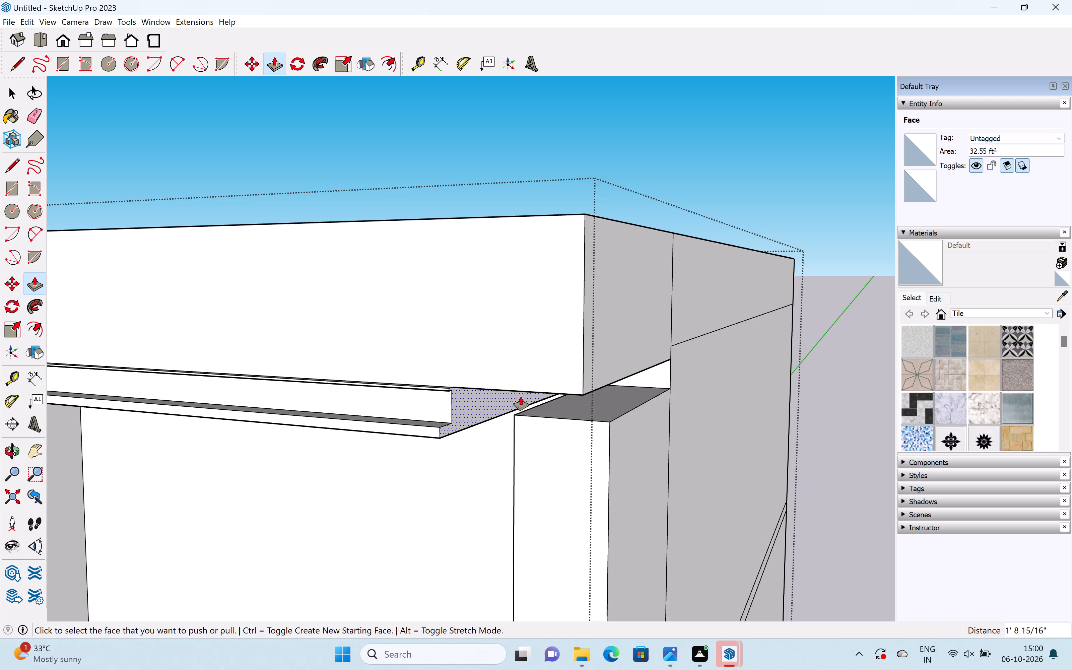
pyautogui.scroll(2, 520, 397)
pyautogui.moveTo(471, 407); pyautogui.dragTo(595, 435)
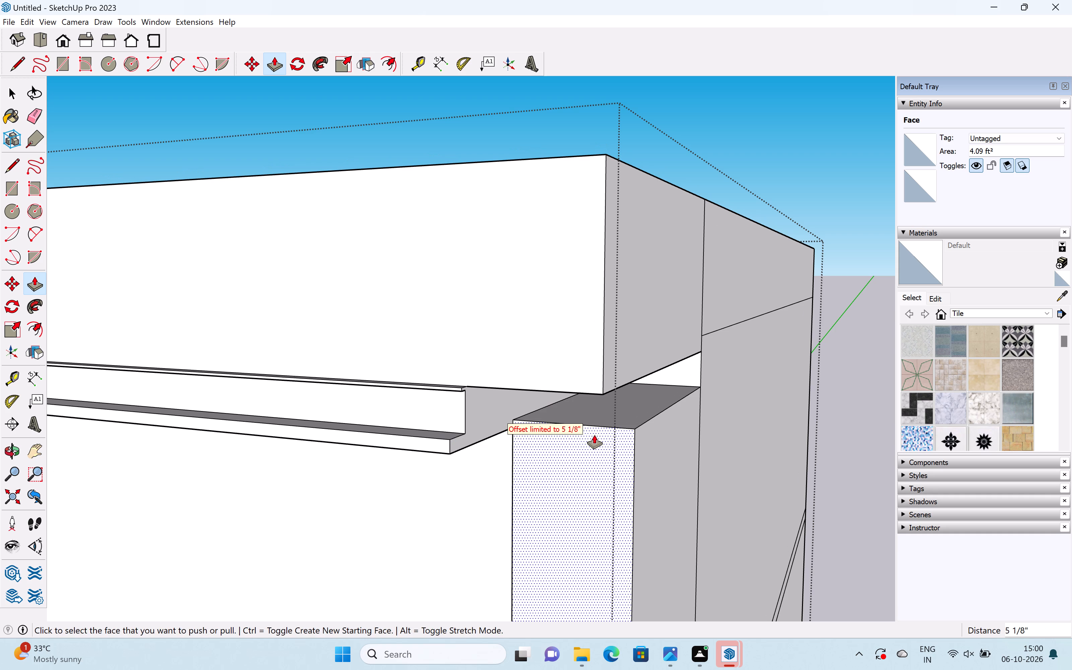
pyautogui.moveTo(639, 410); pyautogui.dragTo(629, 458)
pyautogui.moveTo(477, 401); pyautogui.dragTo(567, 451)
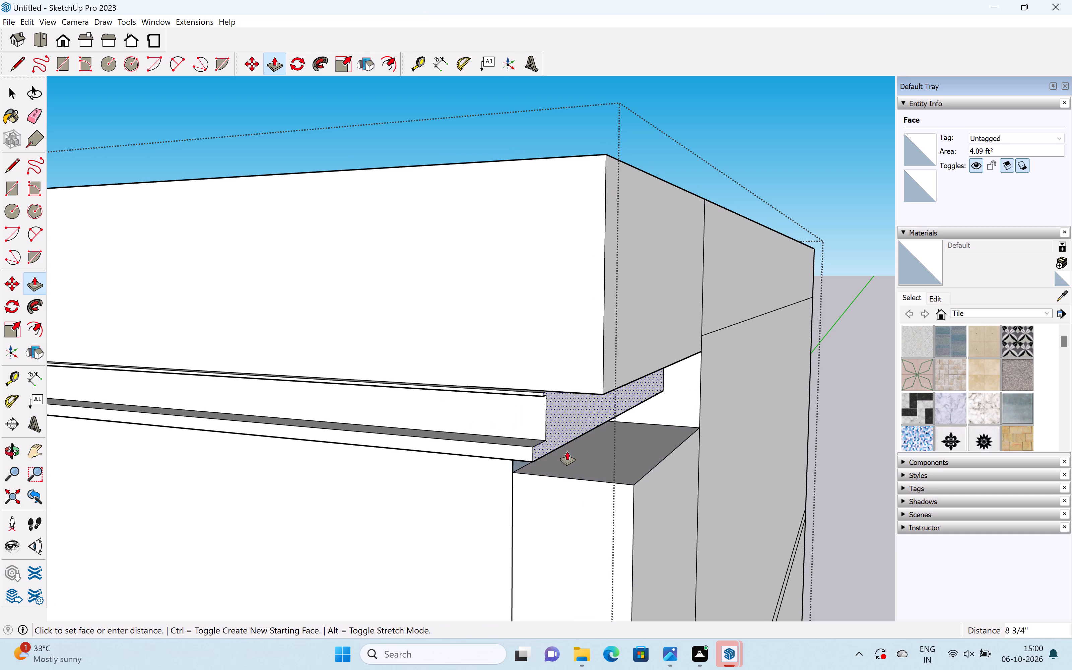
pyautogui.moveTo(567, 451); pyautogui.dragTo(629, 491)
# Push/Pull the corner pier's top face up 7 1/16" to the underside of the band's bottom lip.
pyautogui.moveTo(638, 462); pyautogui.dragTo(645, 430)
# Push/Pull the front face of the roof fascia back 1' 1 7/8" behind the band.
pyautogui.scroll(-11, 687, 409)
pyautogui.scroll(3, 666, 372)
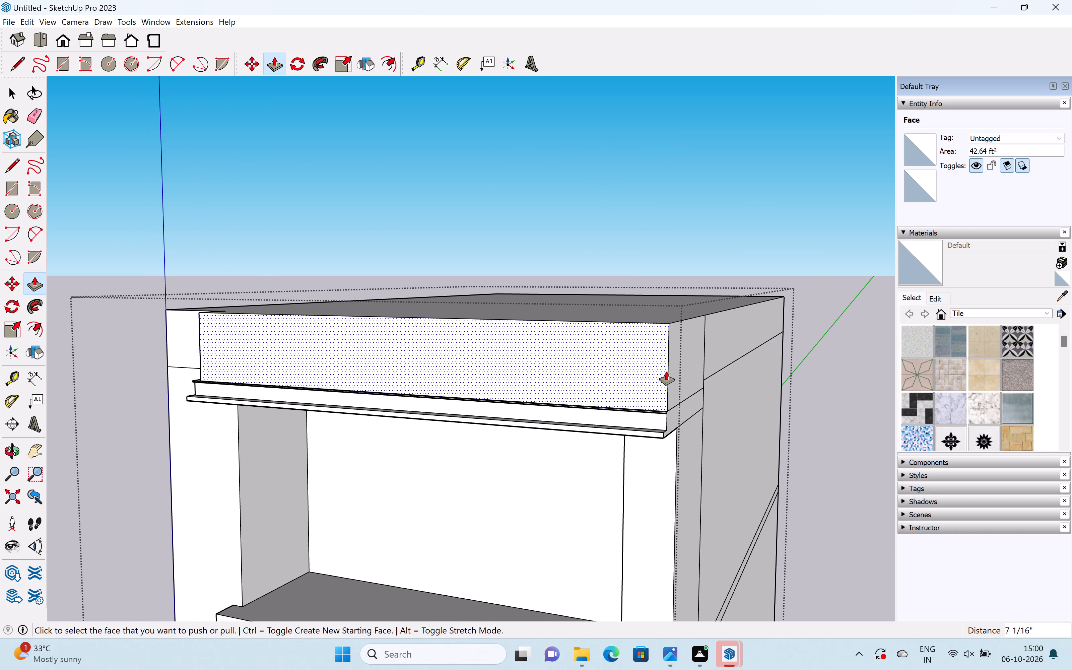
pyautogui.scroll(-2, 672, 373)
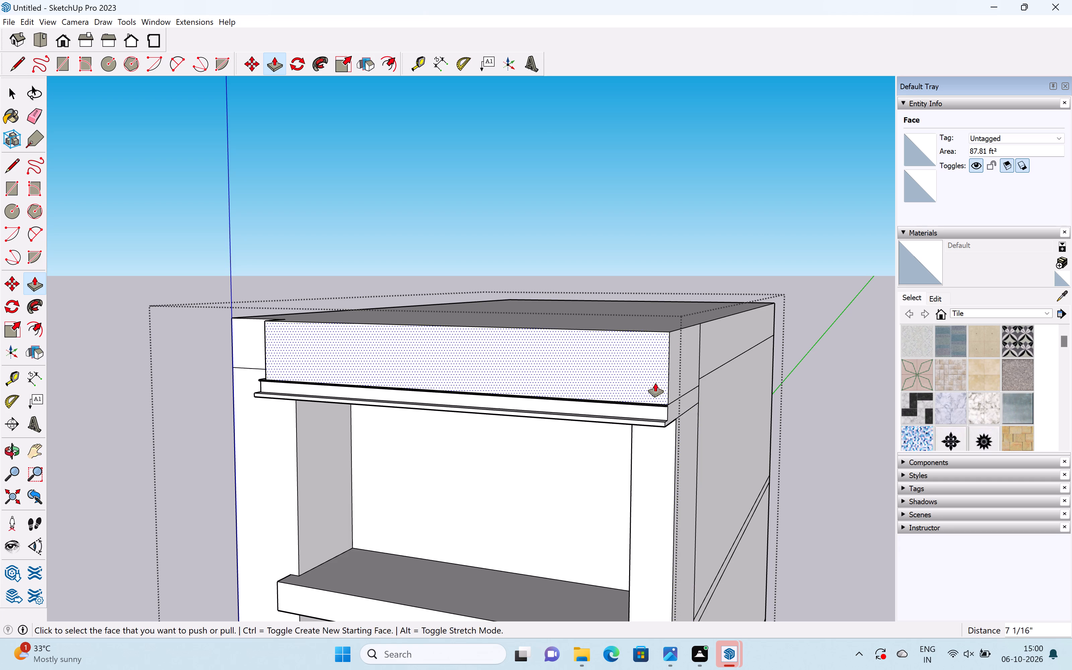
pyautogui.scroll(9, 681, 392)
pyautogui.moveTo(641, 397); pyautogui.dragTo(675, 408)
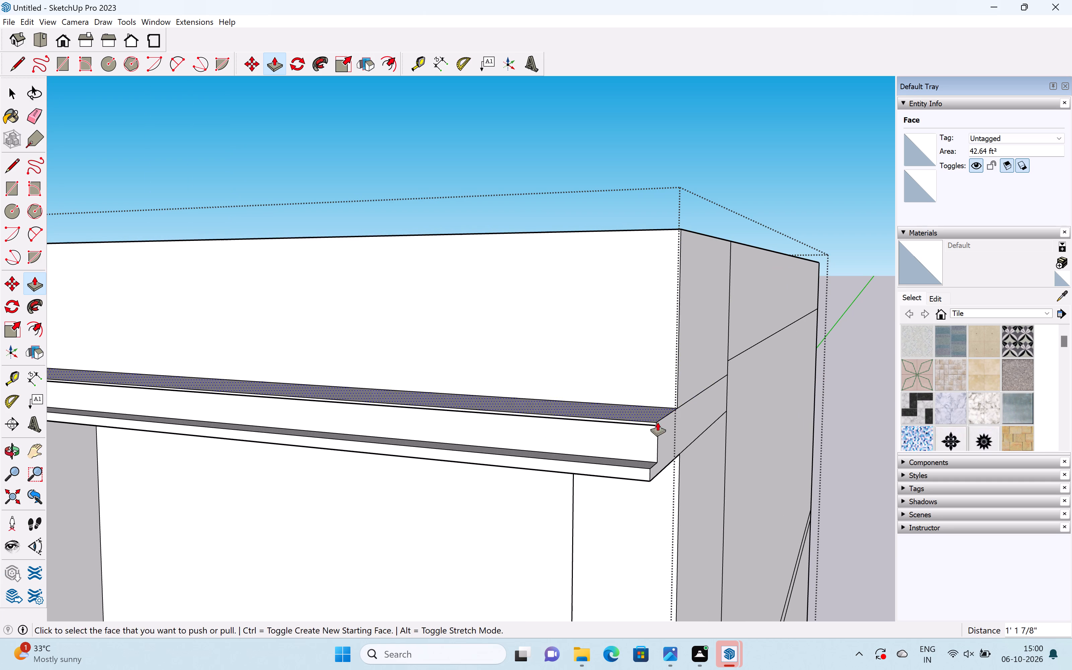
# Push/Pull the band's thin top edge, main front face (about 10 3/4") and bottom lip back toward the recessed fascia.
pyautogui.scroll(4, 649, 426)
pyautogui.moveTo(653, 422); pyautogui.dragTo(684, 418)
pyautogui.moveTo(643, 448); pyautogui.dragTo(676, 440)
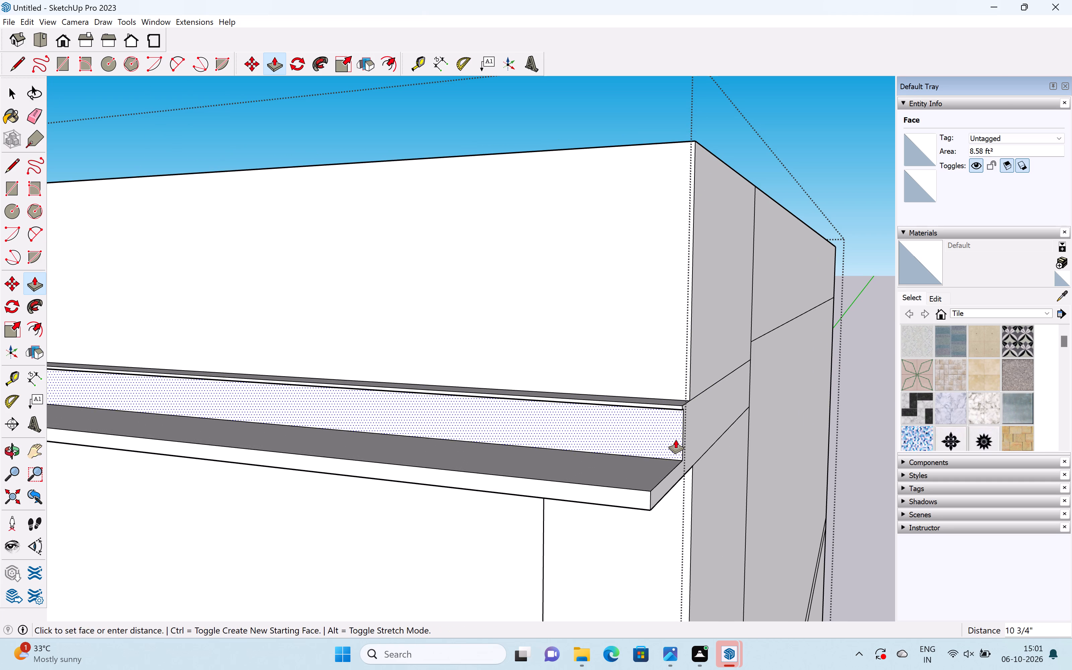
pyautogui.moveTo(676, 440); pyautogui.dragTo(676, 439)
pyautogui.moveTo(639, 500); pyautogui.dragTo(672, 483)
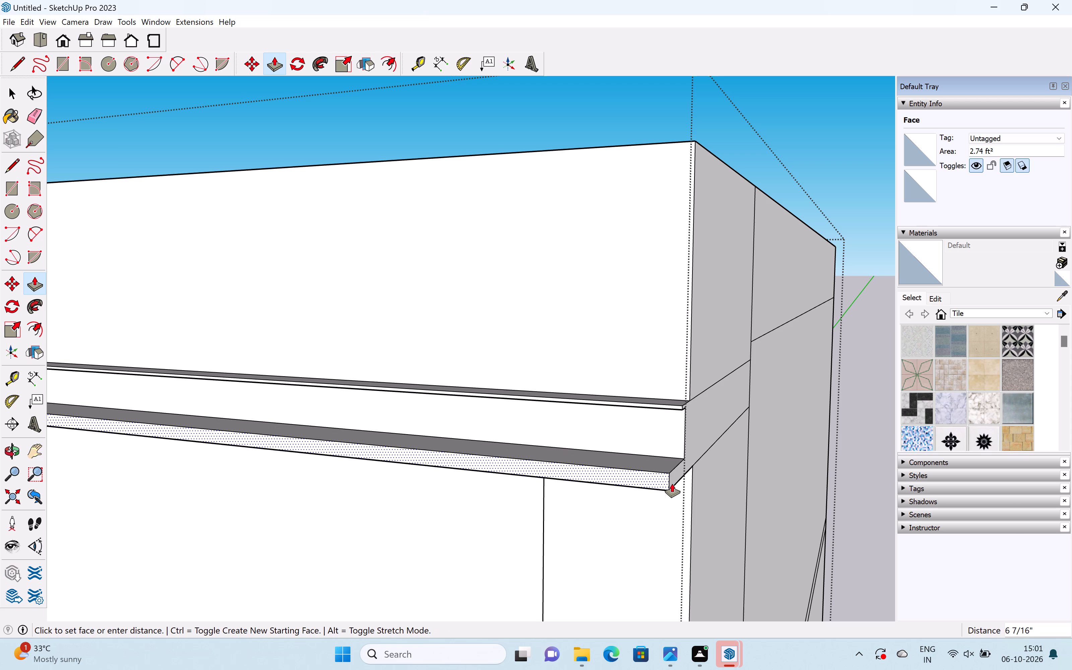
pyautogui.moveTo(672, 483); pyautogui.dragTo(682, 478)
# Examine the fascia, stepped band and corner piers from the front and from both ends of the facade.
pyautogui.scroll(-12, 690, 478)
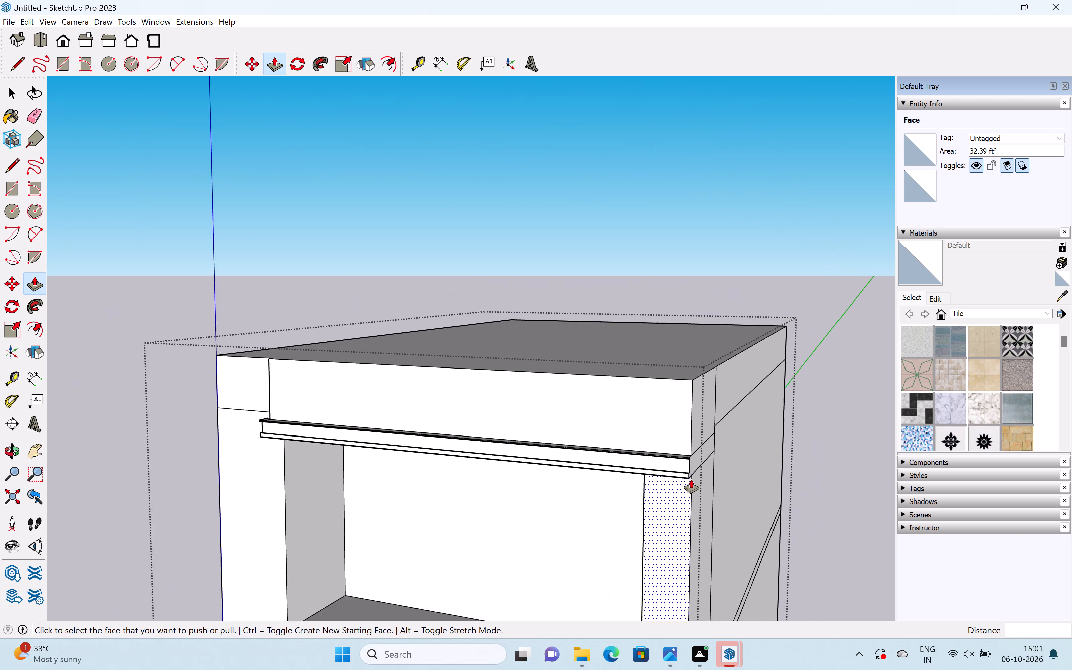
pyautogui.scroll(-8, 691, 479)
pyautogui.moveTo(684, 511); pyautogui.dragTo(796, 487, button='middle')
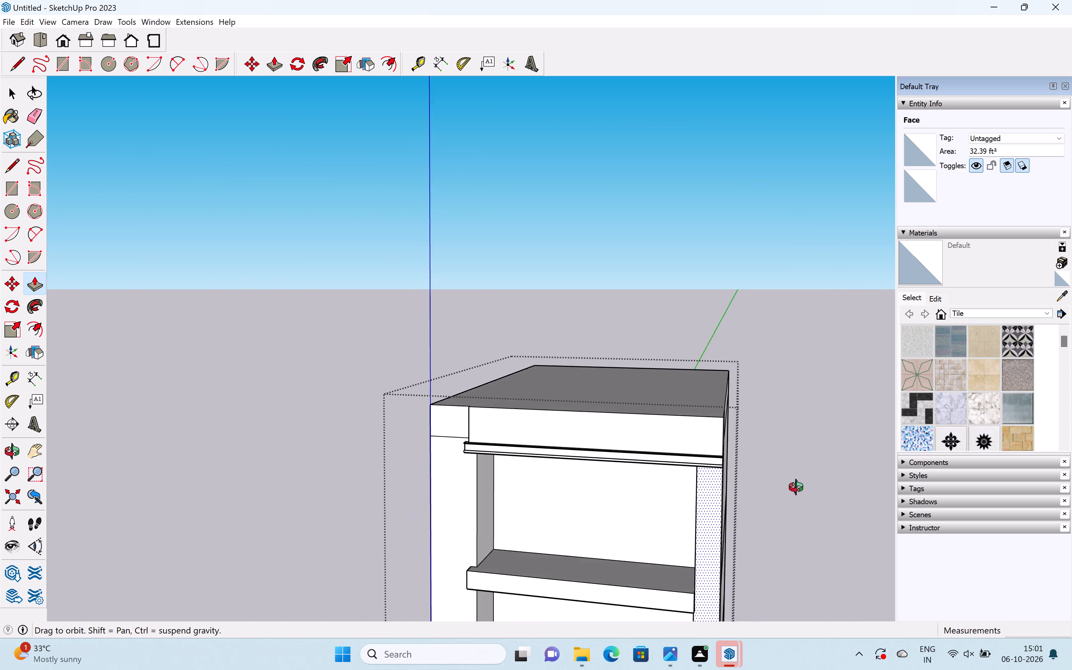
pyautogui.moveTo(796, 487); pyautogui.dragTo(828, 478, button='middle')
pyautogui.scroll(6, 769, 424)
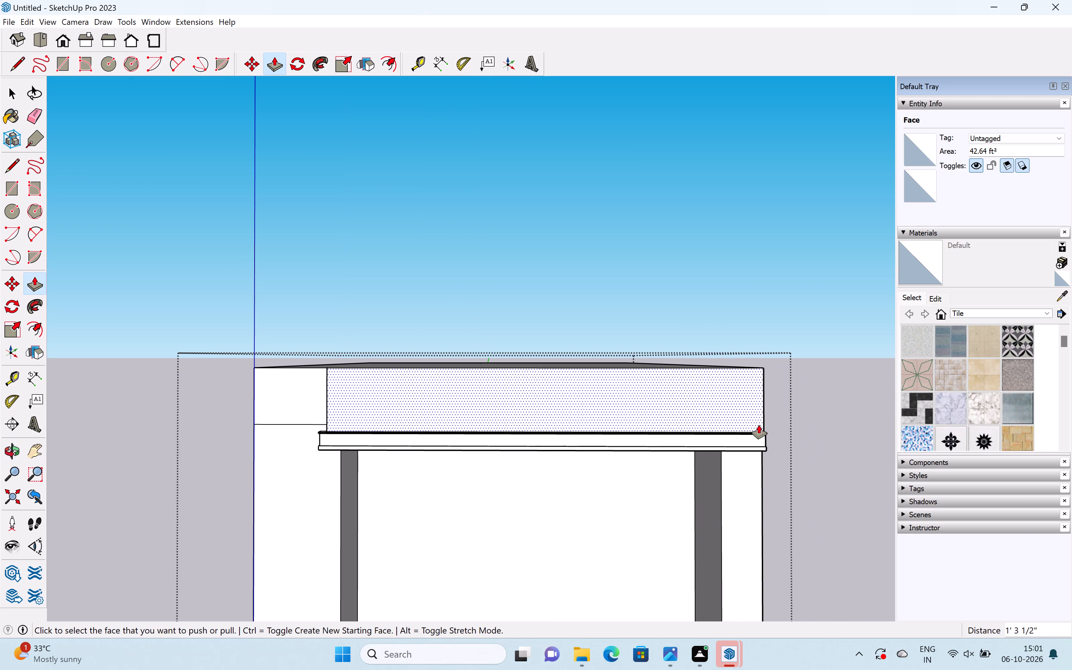
pyautogui.scroll(-4, 757, 425)
pyautogui.moveTo(760, 434); pyautogui.dragTo(604, 500, button='middle')
pyautogui.scroll(6, 643, 546)
pyautogui.scroll(7, 598, 530)
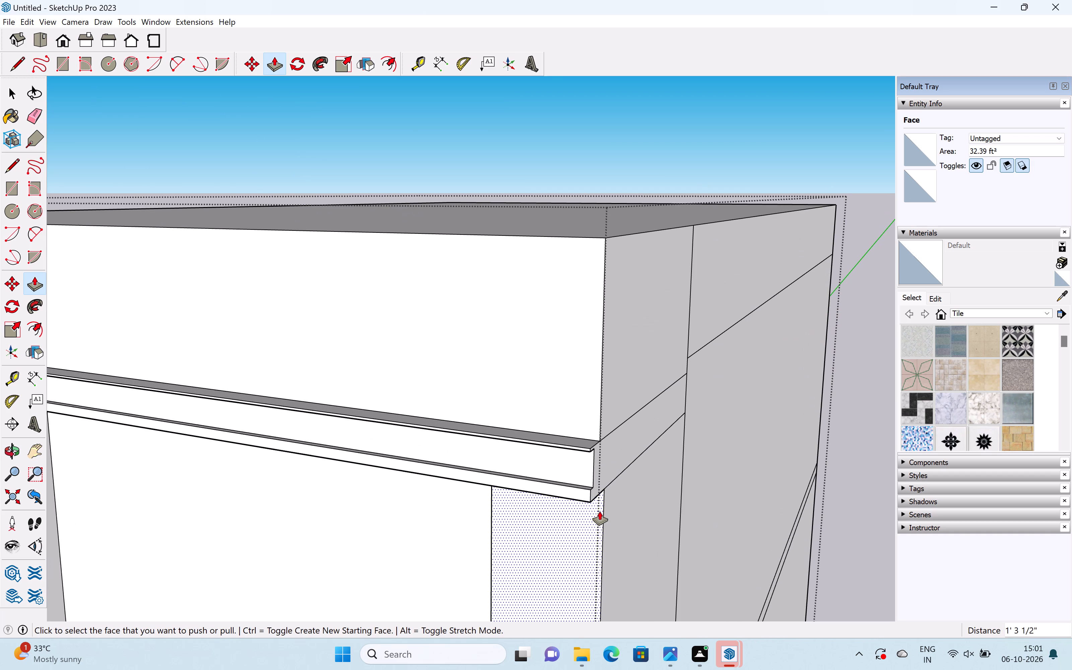
pyautogui.scroll(-12, 600, 511)
pyautogui.keyDown('shift'); pyautogui.moveTo(602, 499); pyautogui.dragTo(787, 391, button='middle'); pyautogui.keyUp('shift')
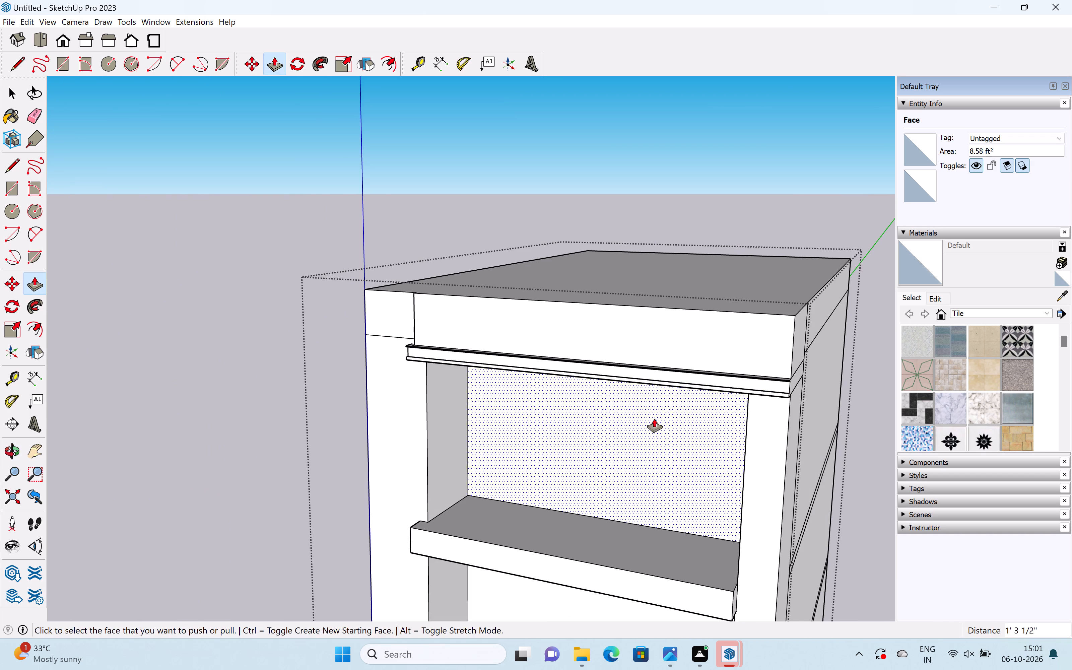
pyautogui.press('space')
pyautogui.scroll(6, 510, 368)
pyautogui.moveTo(524, 343); pyautogui.dragTo(621, 396)
pyautogui.scroll(-4, 614, 382)
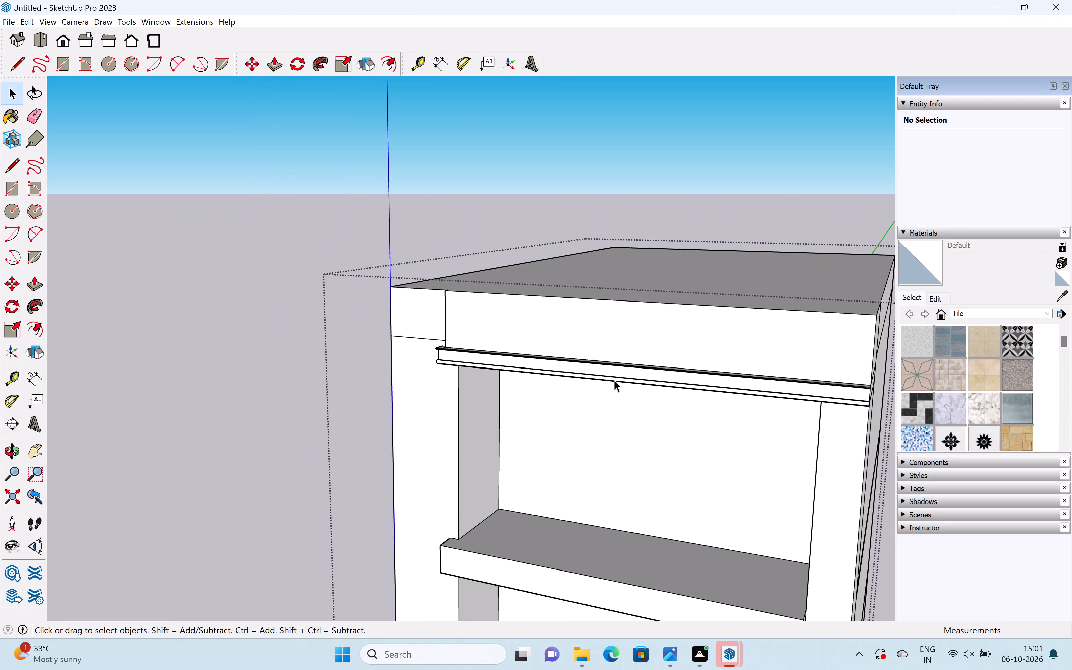
pyautogui.scroll(-7, 614, 380)
pyautogui.moveTo(483, 408); pyautogui.dragTo(802, 321, button='middle')
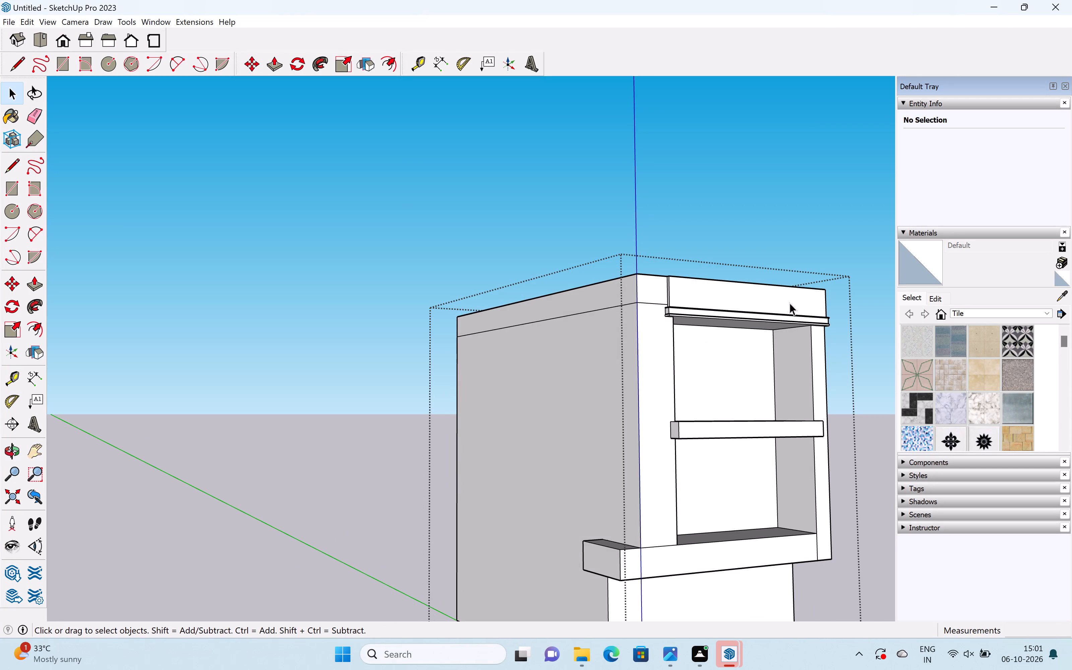
pyautogui.keyDown('shift'); pyautogui.moveTo(762, 313); pyautogui.dragTo(598, 359, button='middle'); pyautogui.keyUp('shift')
pyautogui.scroll(6, 723, 386)
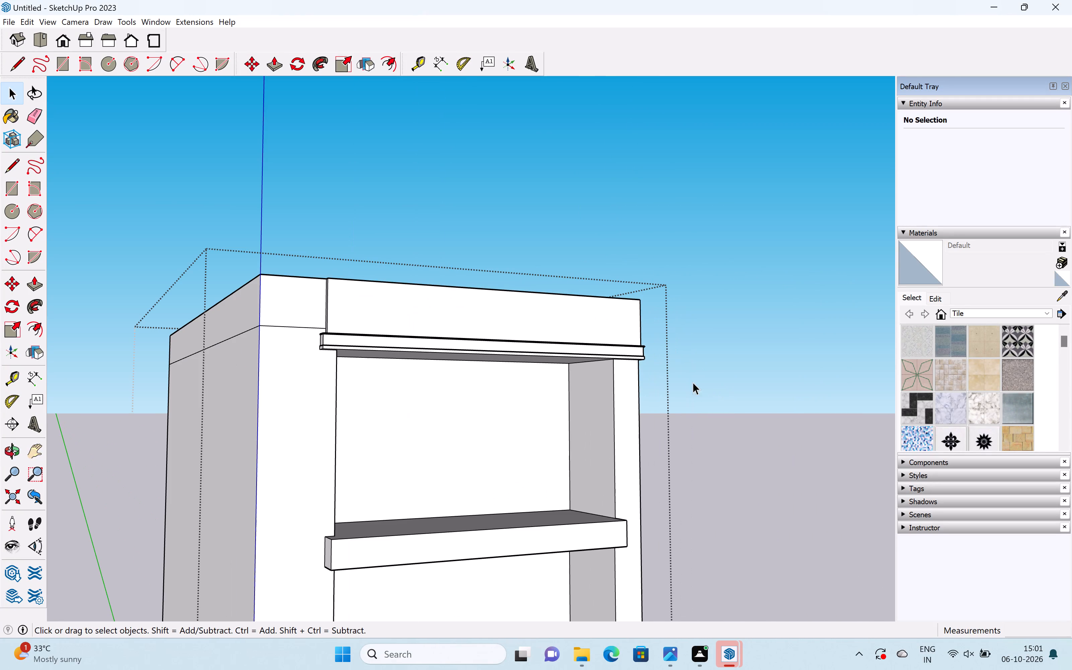
pyautogui.moveTo(504, 327); pyautogui.dragTo(617, 358, button='middle')
pyautogui.scroll(6, 668, 390)
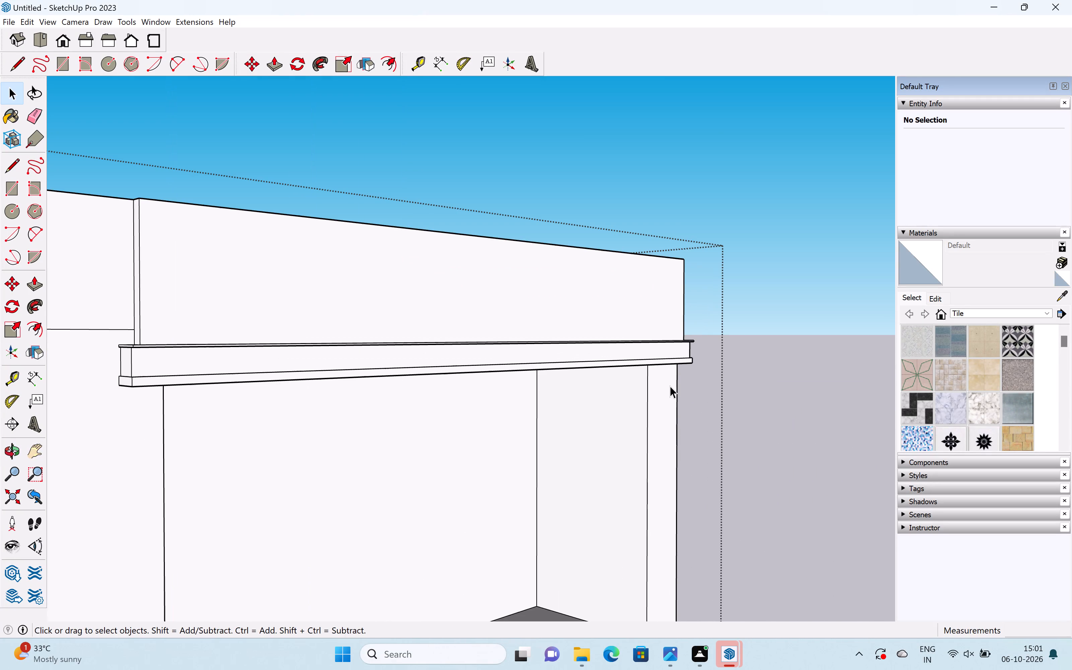
# Push/Pull the band's thin top edge, its main face 2 3/4" and its bottom lip 3 7/8" further back toward the fascia.
pyautogui.moveTo(629, 374); pyautogui.dragTo(761, 417, button='middle')
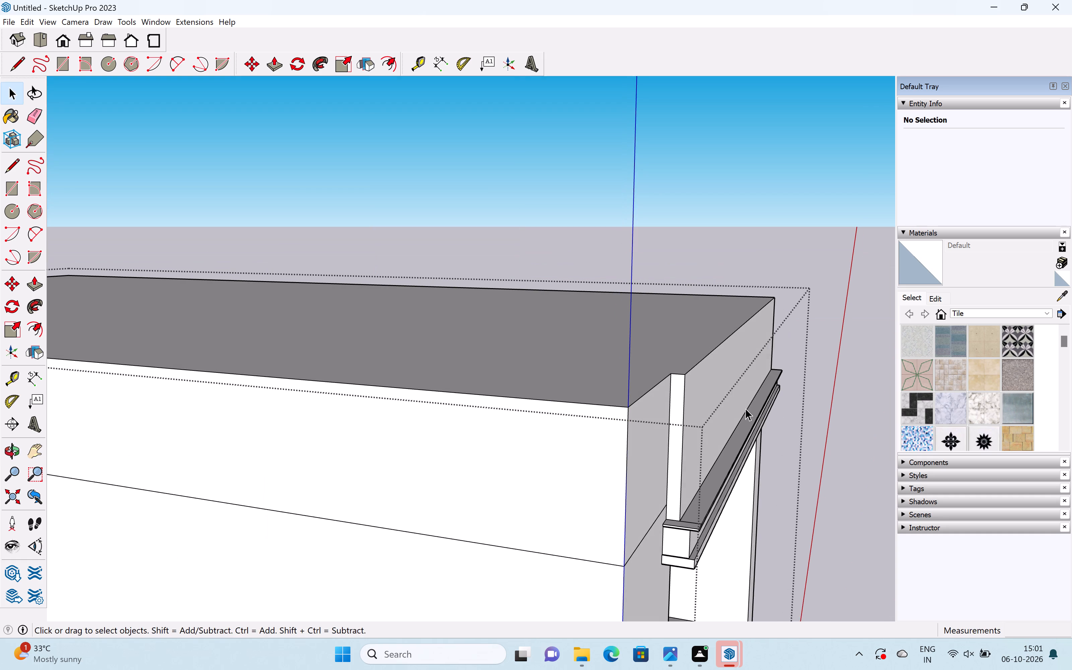
pyautogui.moveTo(739, 406); pyautogui.dragTo(699, 393, button='middle')
pyautogui.scroll(2, 750, 445)
pyautogui.moveTo(722, 419); pyautogui.dragTo(715, 412, button='middle')
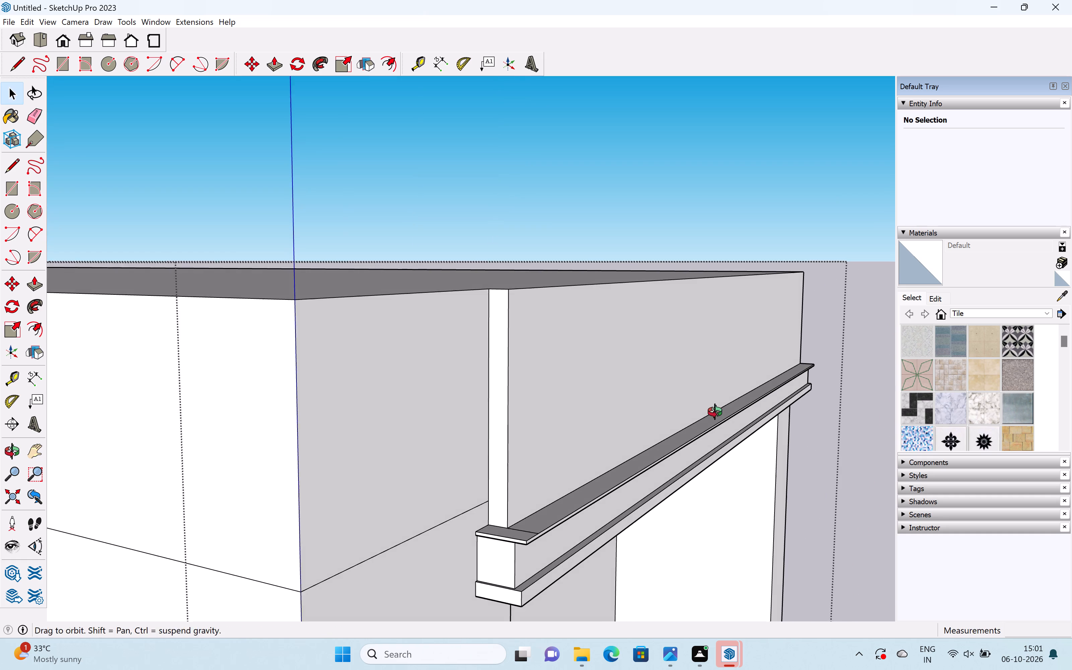
pyautogui.moveTo(715, 412); pyautogui.dragTo(715, 412, button='middle')
pyautogui.scroll(1, 715, 412)
pyautogui.press('p')
pyautogui.scroll(3, 713, 427)
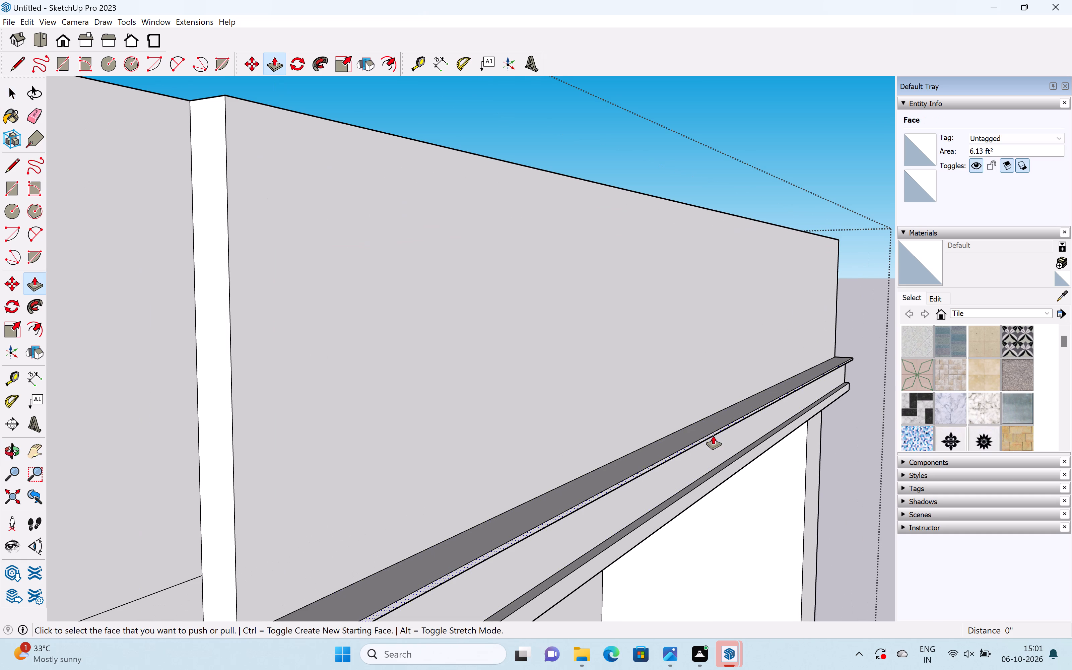
pyautogui.moveTo(707, 437); pyautogui.dragTo(674, 442)
pyautogui.moveTo(680, 463); pyautogui.dragTo(659, 467)
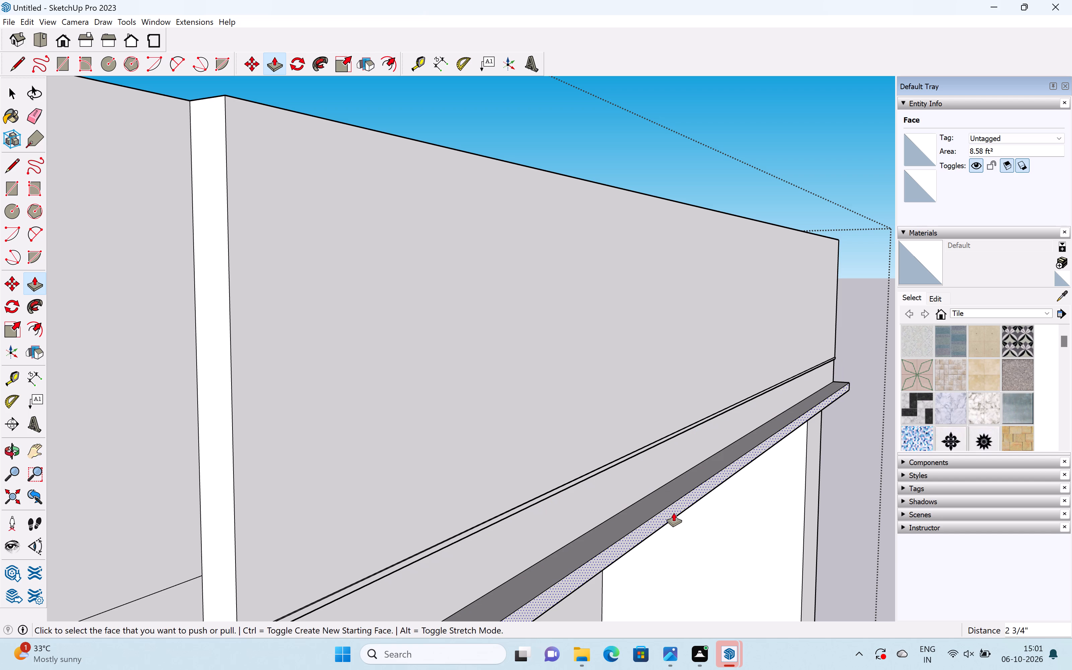
pyautogui.moveTo(668, 512); pyautogui.dragTo(635, 512)
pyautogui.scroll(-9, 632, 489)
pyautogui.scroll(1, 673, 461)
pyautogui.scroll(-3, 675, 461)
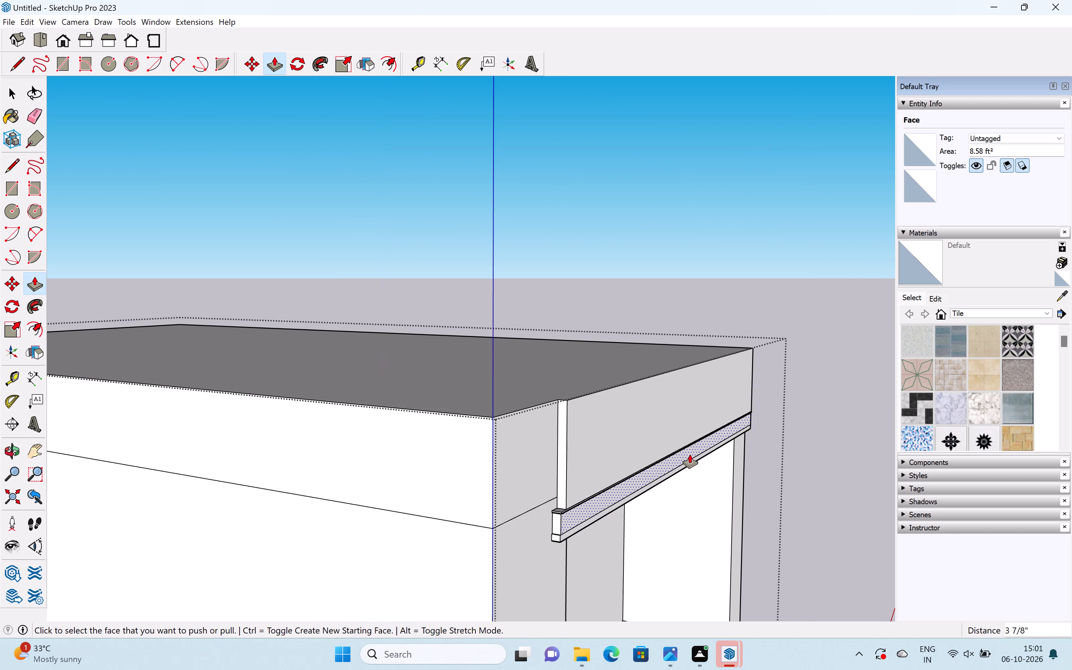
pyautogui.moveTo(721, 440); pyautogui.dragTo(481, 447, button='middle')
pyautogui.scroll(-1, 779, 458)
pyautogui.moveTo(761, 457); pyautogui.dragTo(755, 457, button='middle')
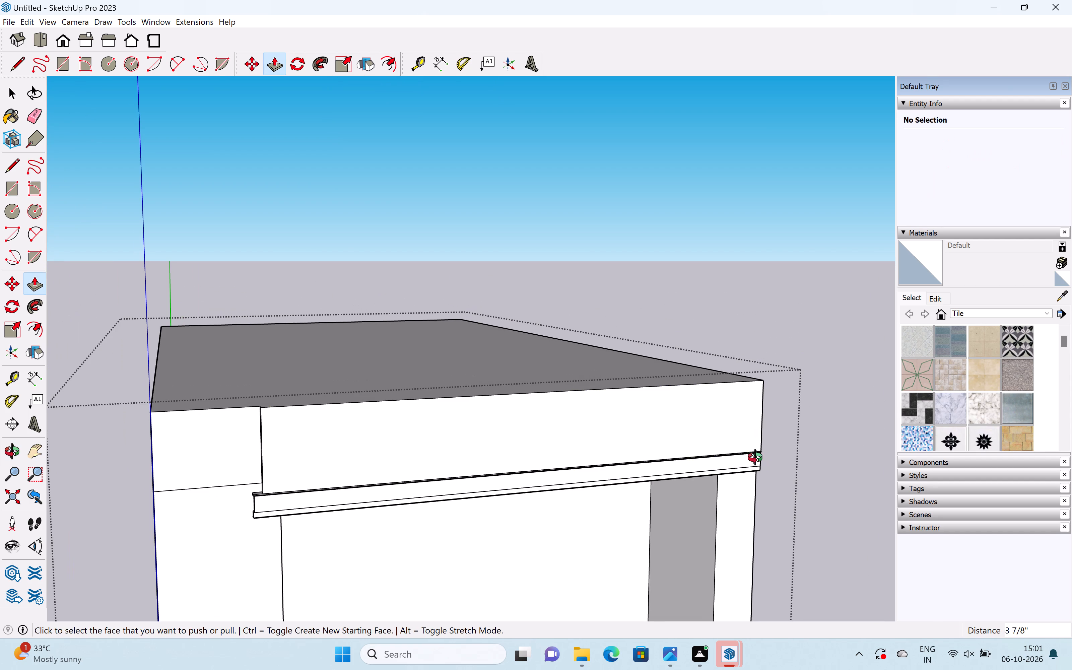
# Push/Pull the right corner pier's front face out 2 9/16" so it sits flush with the band.
pyautogui.moveTo(755, 457); pyautogui.dragTo(492, 489, button='middle')
pyautogui.scroll(5, 578, 617)
pyautogui.moveTo(592, 518); pyautogui.dragTo(573, 534)
pyautogui.scroll(-12, 597, 508)
pyautogui.press('space')
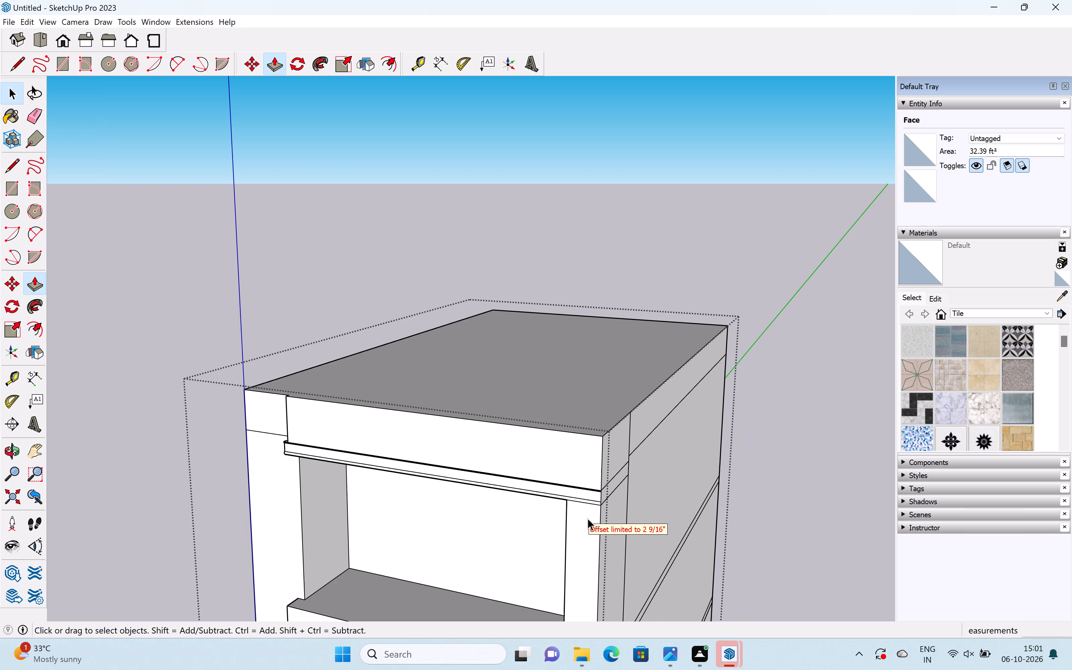
# Erase the leftover edges where the band meets the right corner pier, on the front and around the side.
pyautogui.press('e')
pyautogui.scroll(10, 579, 496)
pyautogui.moveTo(589, 495); pyautogui.dragTo(581, 526)
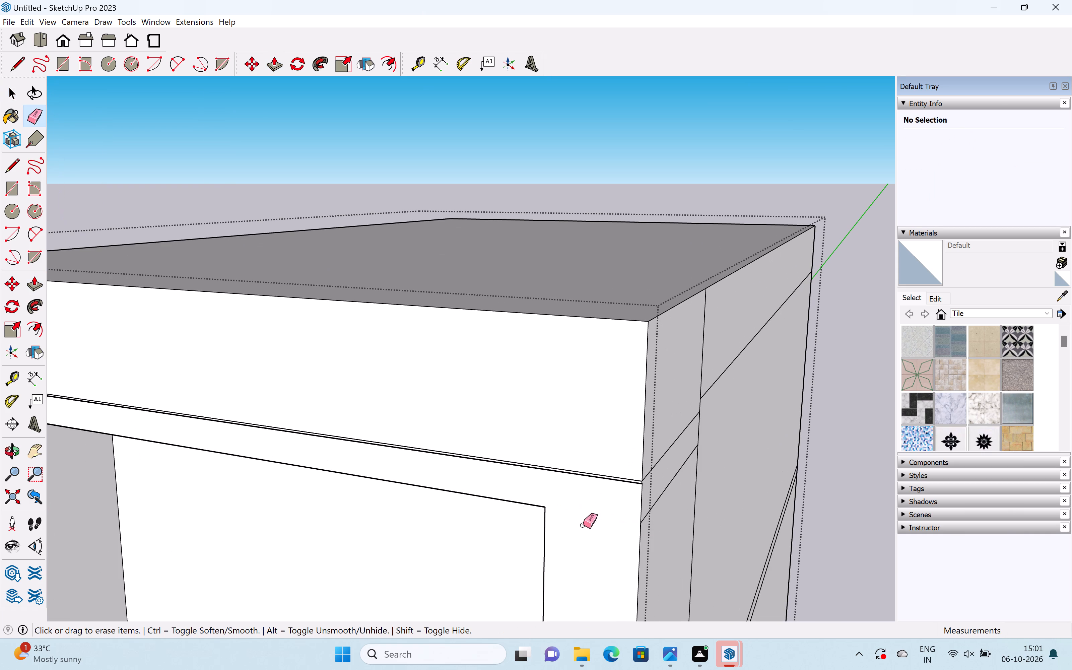
pyautogui.moveTo(606, 467); pyautogui.dragTo(599, 493)
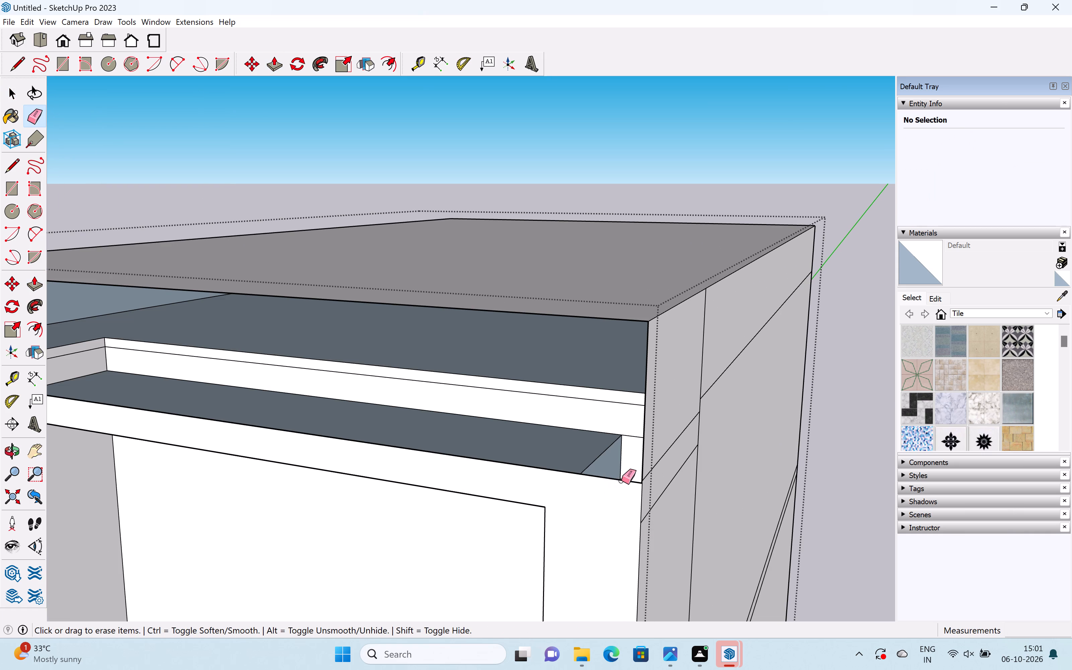
pyautogui.hotkey('ctrl', 'z')
pyautogui.moveTo(653, 452); pyautogui.dragTo(666, 523)
pyautogui.scroll(-14, 667, 499)
pyautogui.press('space')
pyautogui.scroll(-5, 654, 489)
# Push/Pull the band's thin top edge 5/16" and the roof fascia's front face 3/16", making both flush with the band's main face.
pyautogui.moveTo(546, 508); pyautogui.dragTo(703, 453, button='middle')
pyautogui.moveTo(577, 473); pyautogui.dragTo(729, 436, button='middle')
pyautogui.scroll(7, 739, 417)
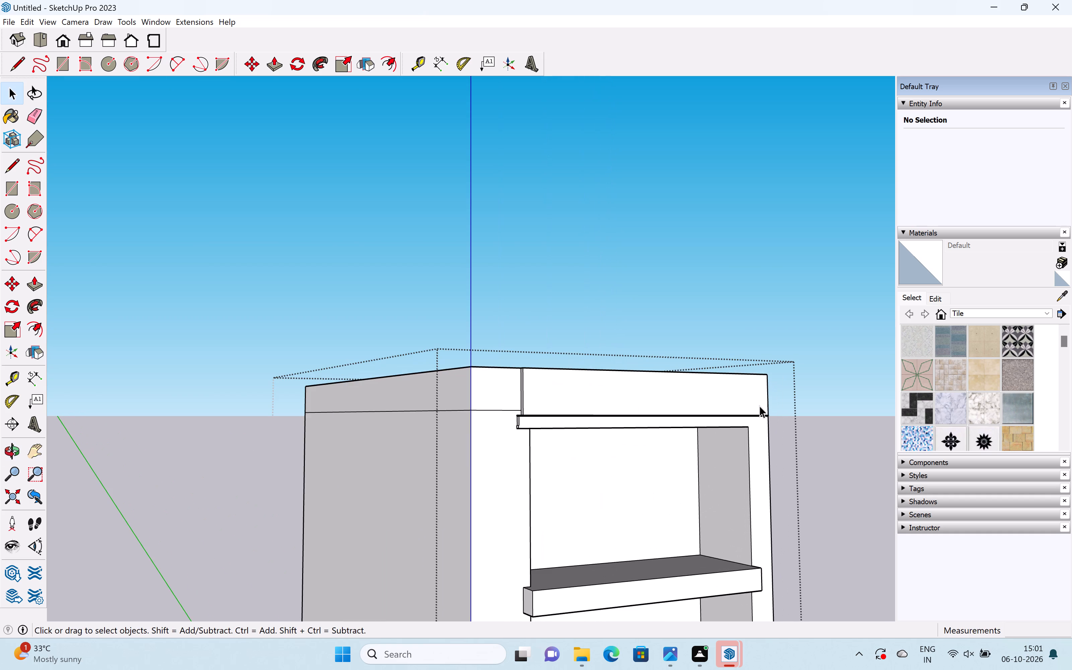
pyautogui.scroll(7, 782, 405)
pyautogui.moveTo(706, 423); pyautogui.dragTo(705, 422, button='middle')
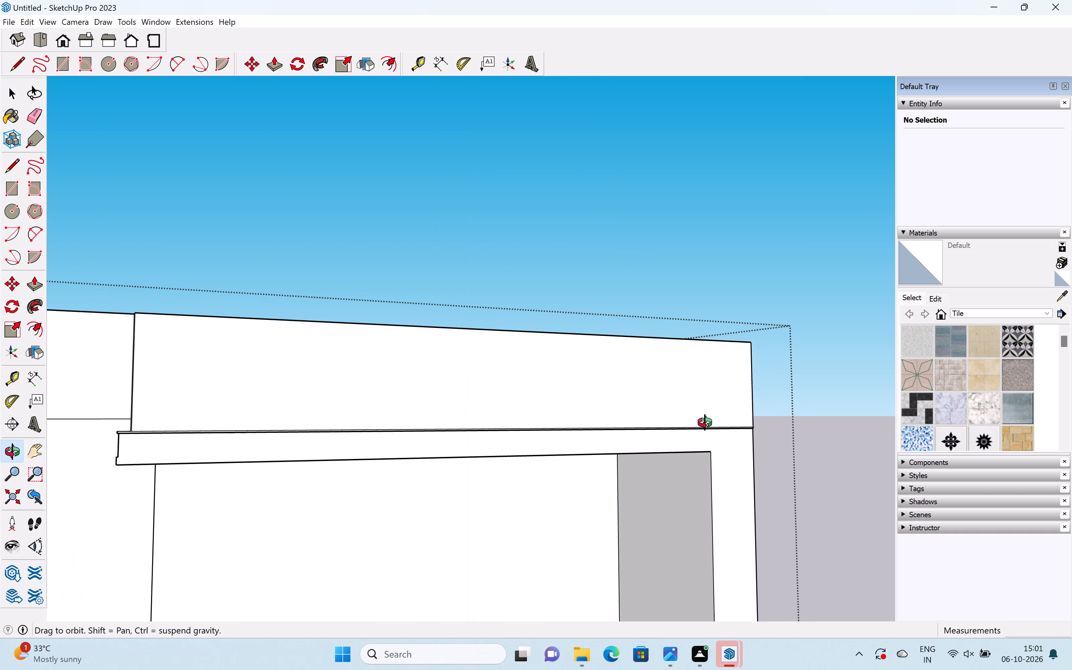
pyautogui.moveTo(705, 422); pyautogui.dragTo(723, 351, button='middle')
pyautogui.scroll(20, 746, 444)
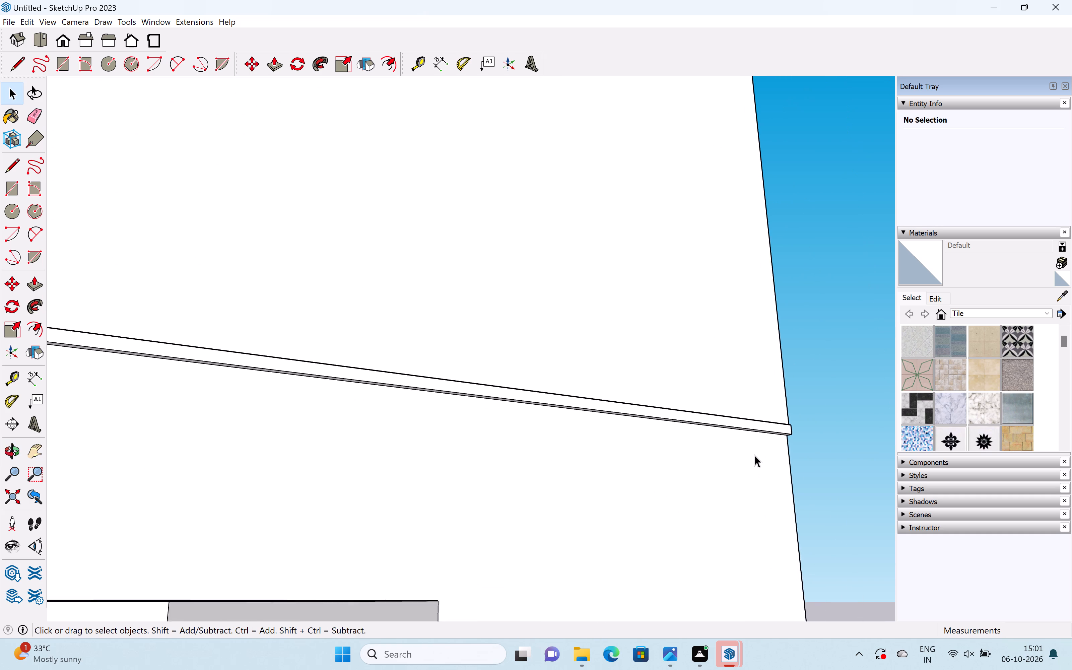
pyautogui.scroll(1, 754, 455)
pyautogui.scroll(6, 766, 429)
pyautogui.press('p')
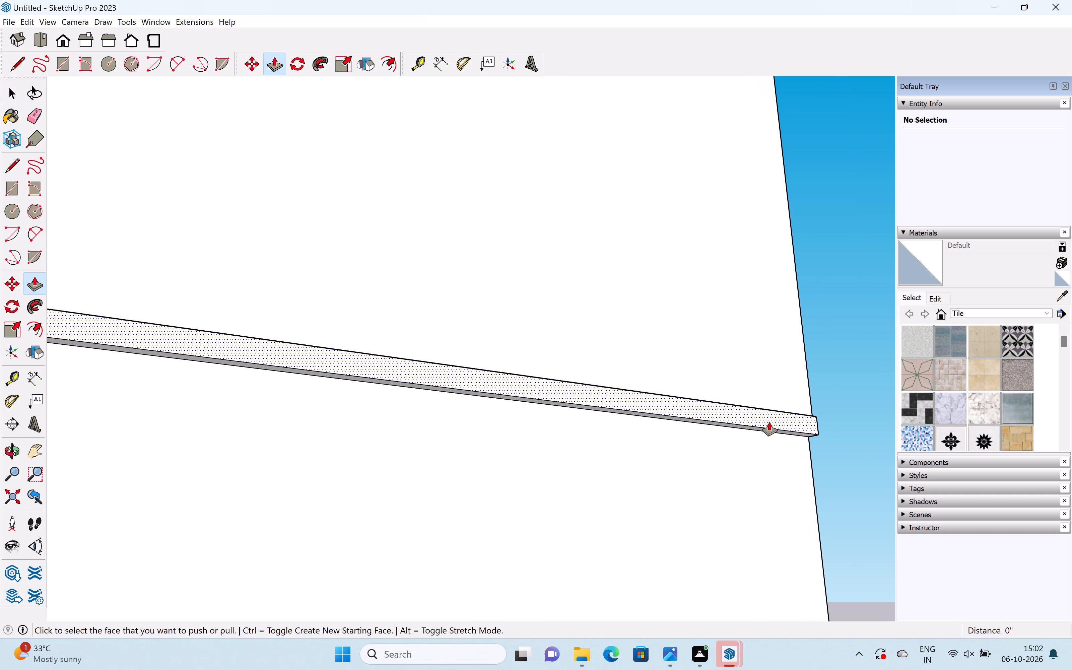
pyautogui.moveTo(770, 414); pyautogui.dragTo(756, 455)
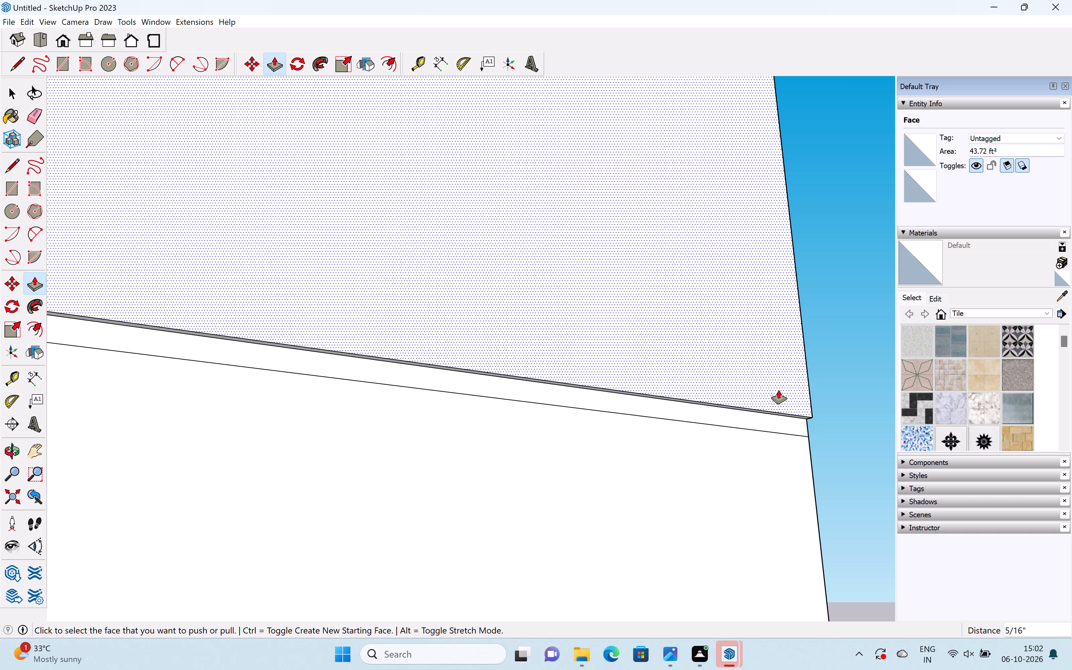
pyautogui.moveTo(778, 386); pyautogui.dragTo(763, 444)
pyautogui.scroll(-4, 763, 444)
pyautogui.scroll(1, 763, 445)
pyautogui.scroll(-15, 762, 445)
pyautogui.scroll(1, 754, 434)
pyautogui.scroll(-5, 754, 434)
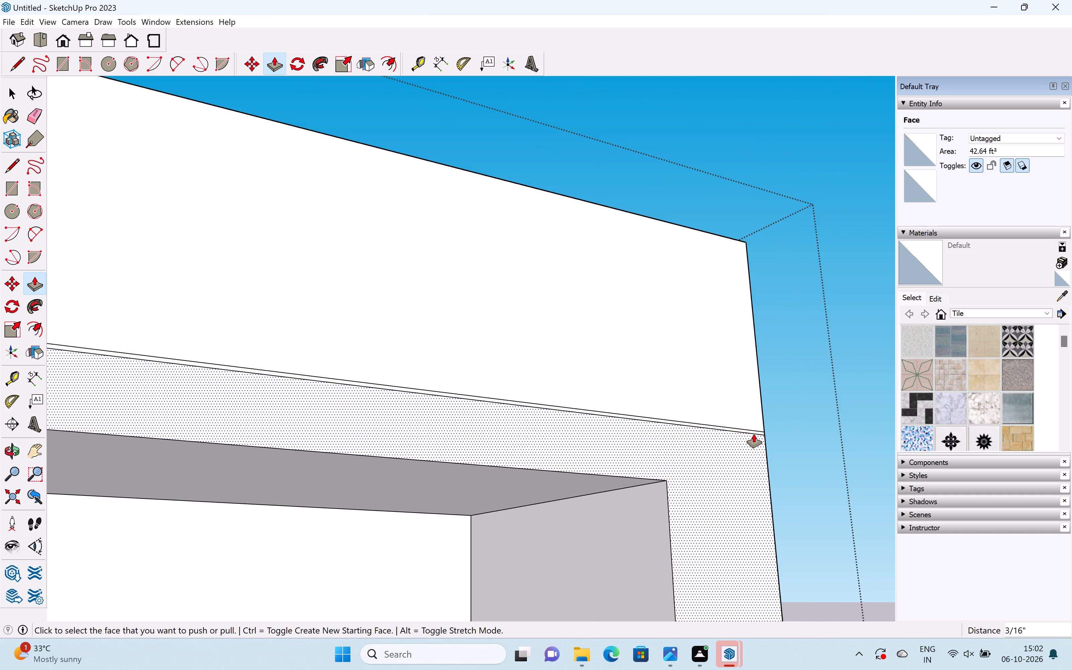
pyautogui.scroll(-11, 754, 434)
pyautogui.press('space')
# Push/Pull the band's thin top, main and bottom lip end faces beside the left corner pier flush with the fascia's end.
pyautogui.scroll(3, 266, 377)
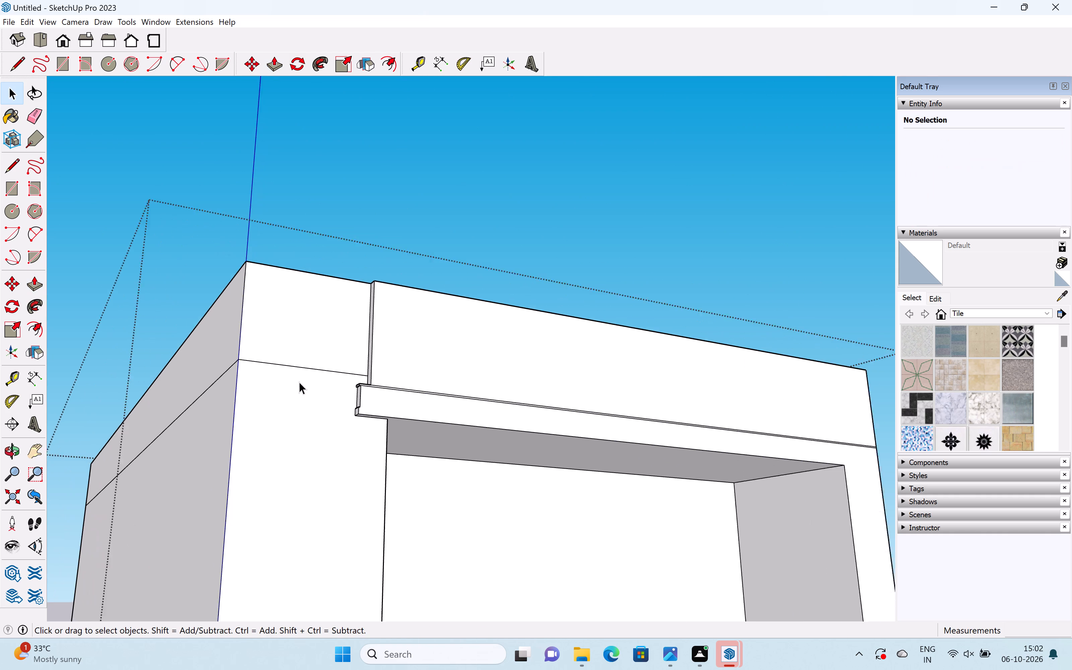
pyautogui.scroll(2, 299, 382)
pyautogui.scroll(2, 386, 414)
pyautogui.scroll(-1, 383, 414)
pyautogui.scroll(2, 383, 414)
pyautogui.press('p')
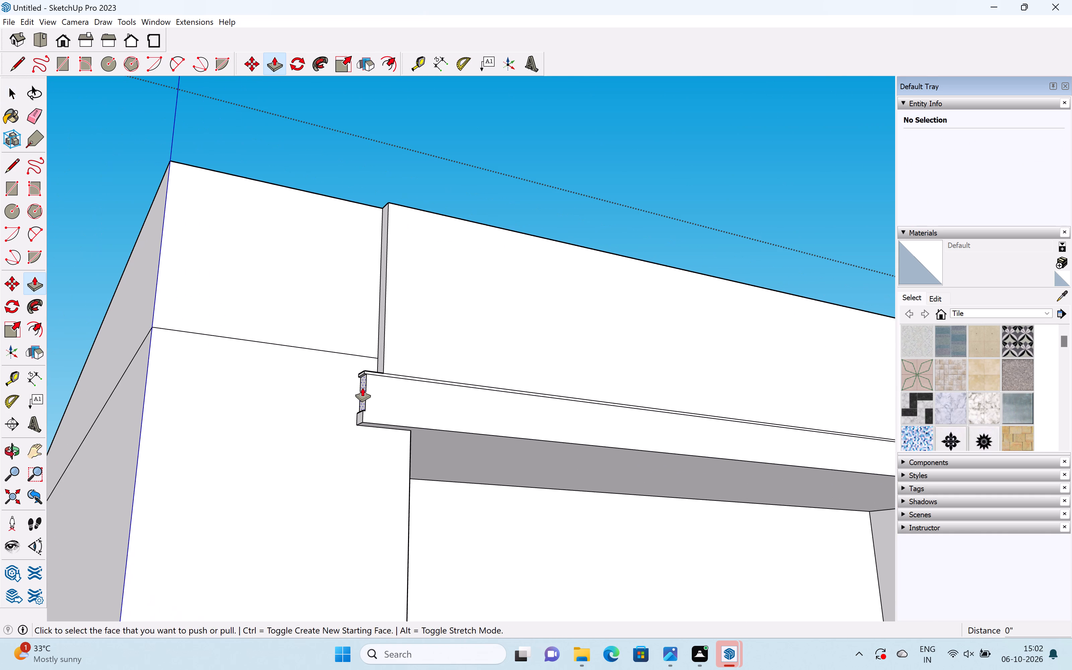
pyautogui.scroll(11, 370, 366)
pyautogui.moveTo(345, 384); pyautogui.dragTo(364, 383)
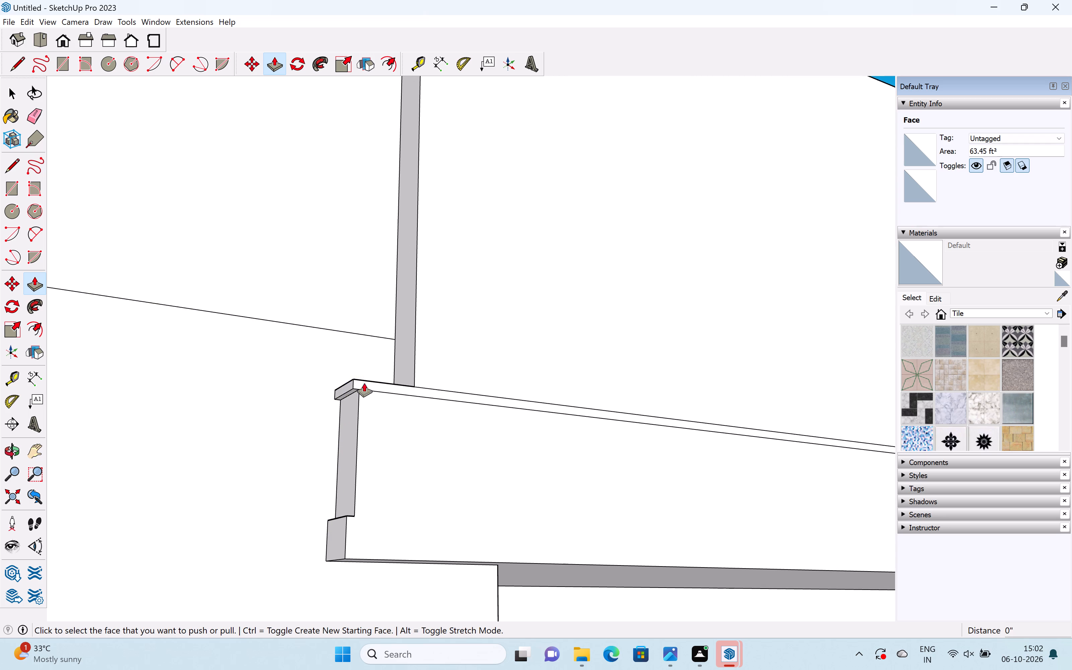
pyautogui.moveTo(364, 383); pyautogui.dragTo(423, 387)
pyautogui.hotkey('ctrl', 'z')
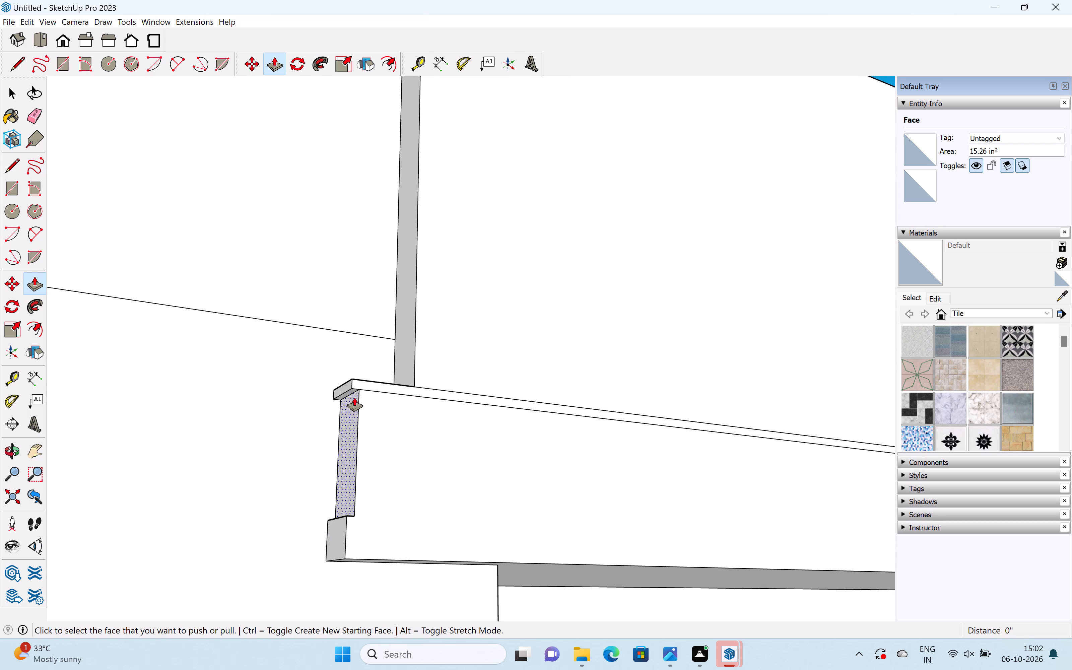
pyautogui.moveTo(347, 384); pyautogui.dragTo(415, 365)
pyautogui.moveTo(347, 409); pyautogui.dragTo(404, 403)
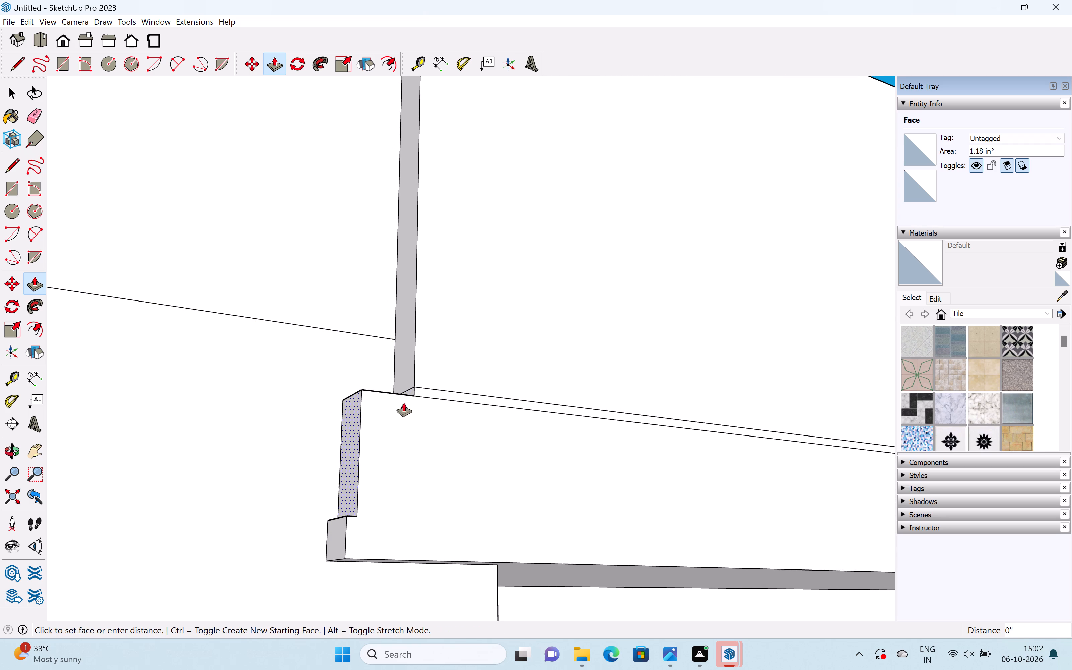
pyautogui.moveTo(404, 403); pyautogui.dragTo(440, 338)
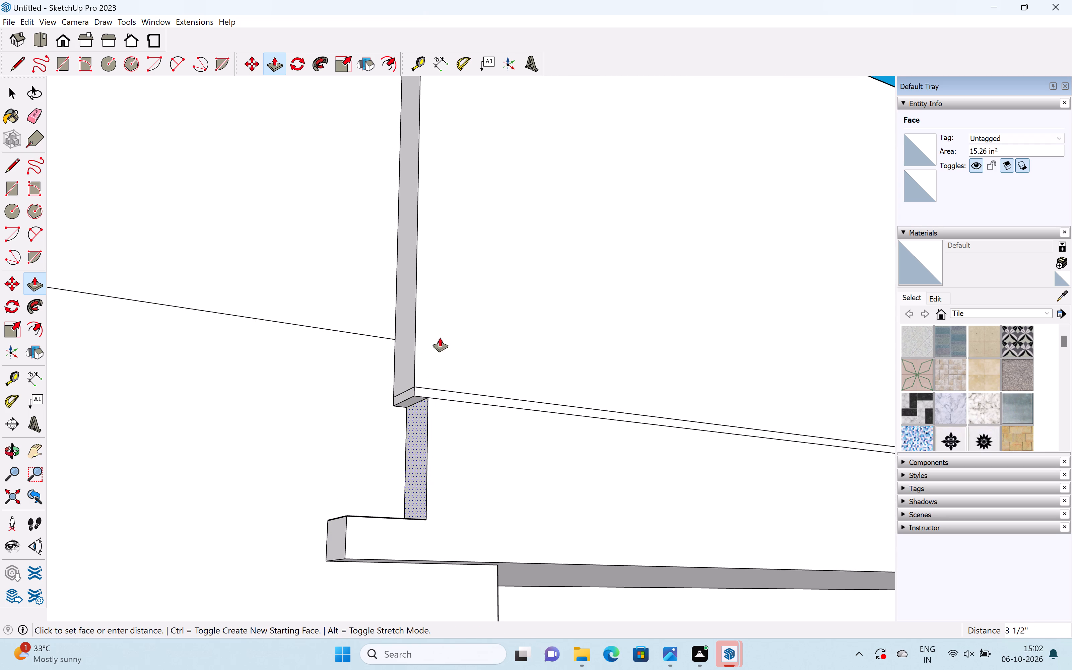
pyautogui.moveTo(440, 338); pyautogui.dragTo(417, 351)
pyautogui.moveTo(336, 540); pyautogui.dragTo(426, 479)
pyautogui.hotkey('ctrl', 'z')
pyautogui.moveTo(339, 541); pyautogui.dragTo(410, 500)
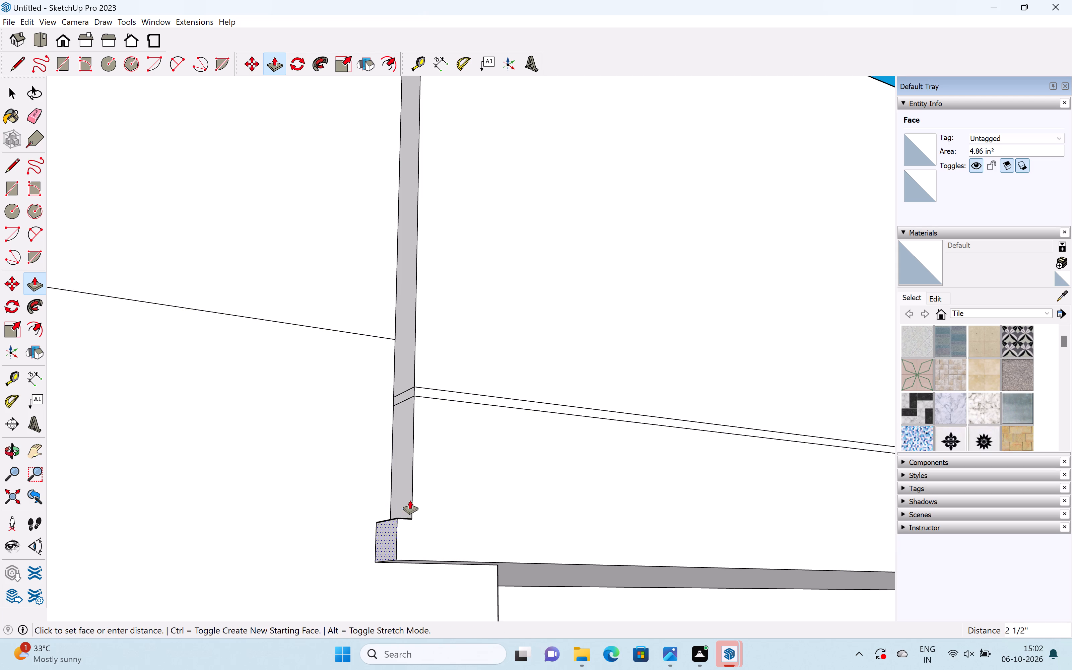
pyautogui.moveTo(410, 500); pyautogui.dragTo(412, 498)
pyautogui.press('space')
# Erase the long edges between the fascia and band and the short dividing edges on their left end.
pyautogui.scroll(-8, 442, 469)
pyautogui.moveTo(452, 465); pyautogui.dragTo(533, 526, button='middle')
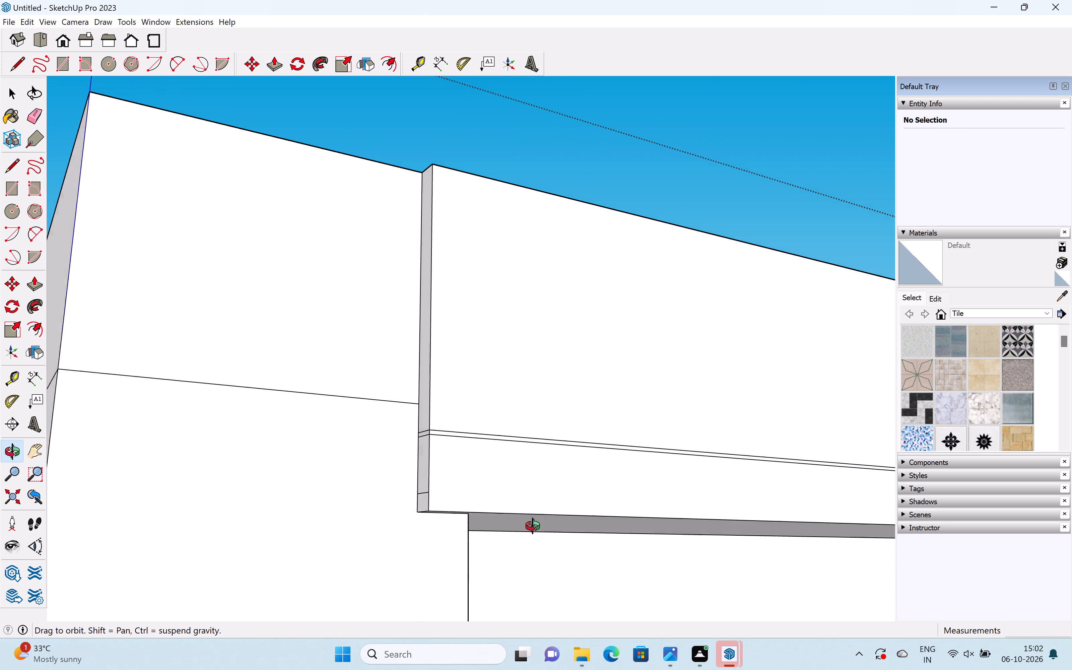
pyautogui.moveTo(533, 526); pyautogui.dragTo(543, 472, button='middle')
pyautogui.scroll(-16, 540, 472)
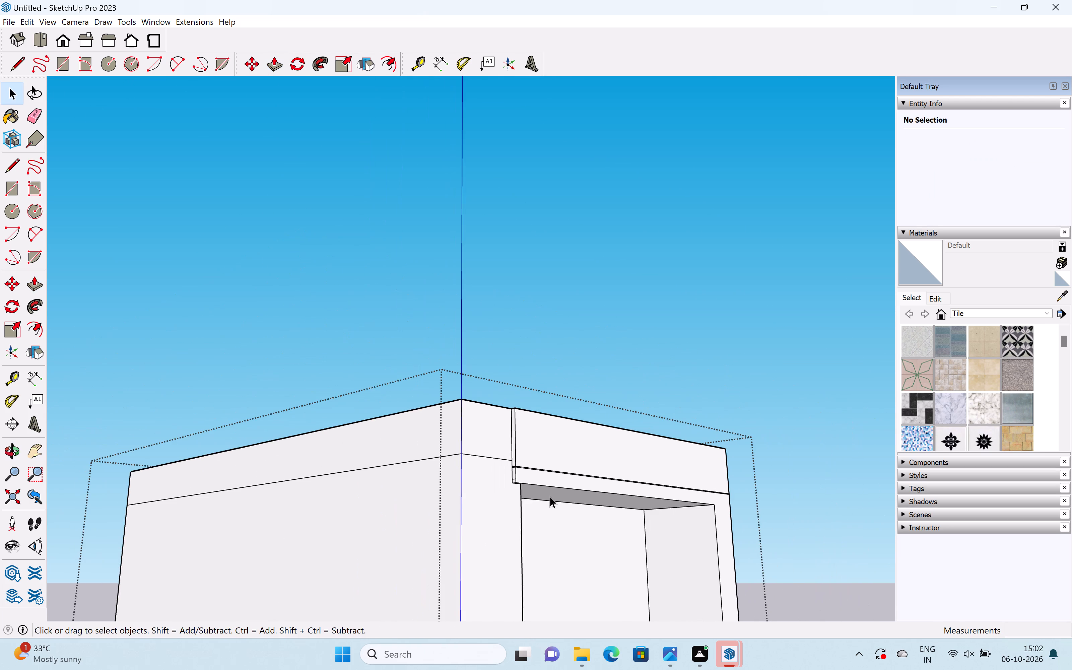
pyautogui.scroll(8, 613, 457)
pyautogui.press('e')
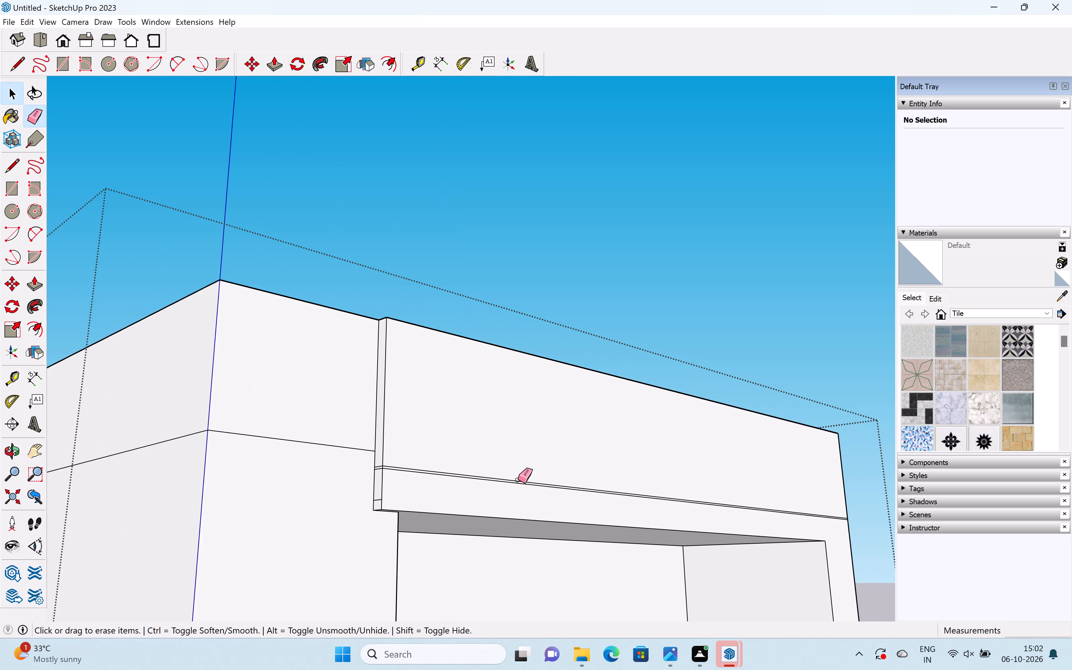
pyautogui.moveTo(527, 448); pyautogui.dragTo(513, 501)
pyautogui.scroll(5, 366, 469)
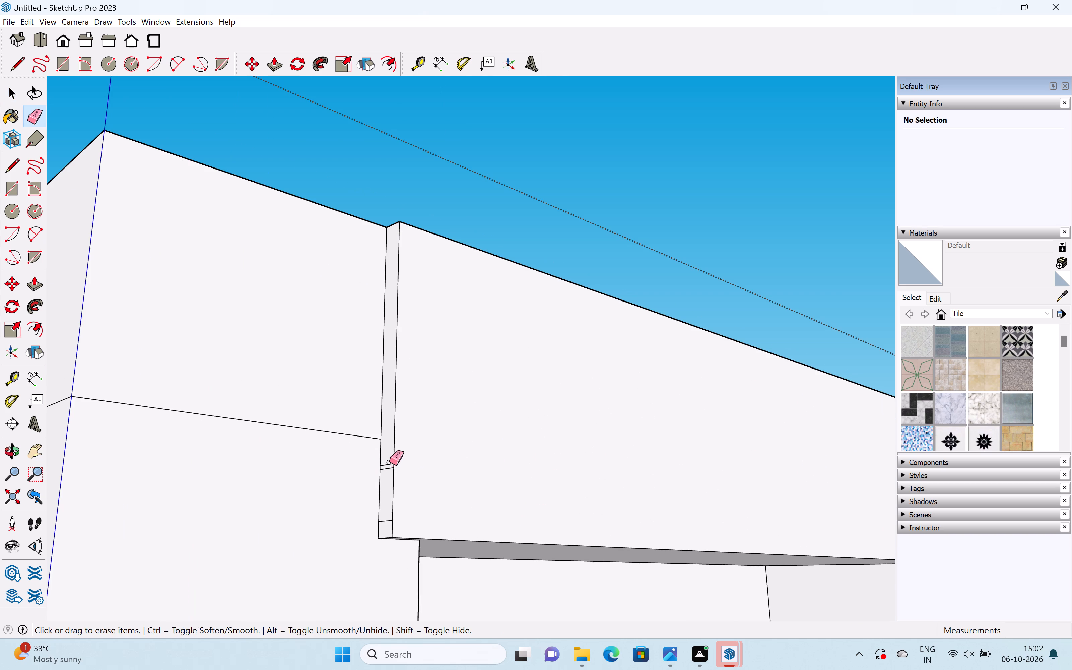
pyautogui.moveTo(389, 461); pyautogui.dragTo(389, 481)
pyautogui.moveTo(390, 507); pyautogui.dragTo(385, 524)
pyautogui.scroll(-2, 398, 513)
pyautogui.scroll(2, 399, 518)
pyautogui.scroll(-10, 400, 518)
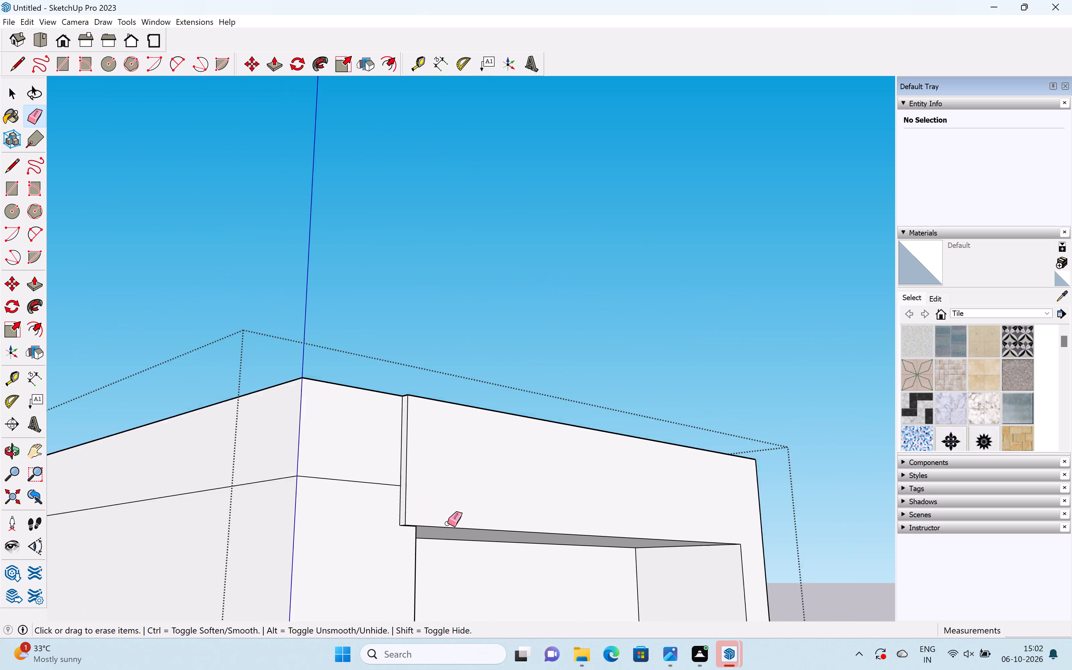
pyautogui.scroll(-15, 448, 523)
pyautogui.moveTo(549, 553); pyautogui.dragTo(573, 451, button='middle')
pyautogui.press('space')
# Push/Pull the underside of the top-storey opening, beneath the fascia, upward 8 5/16".
pyautogui.scroll(3, 562, 533)
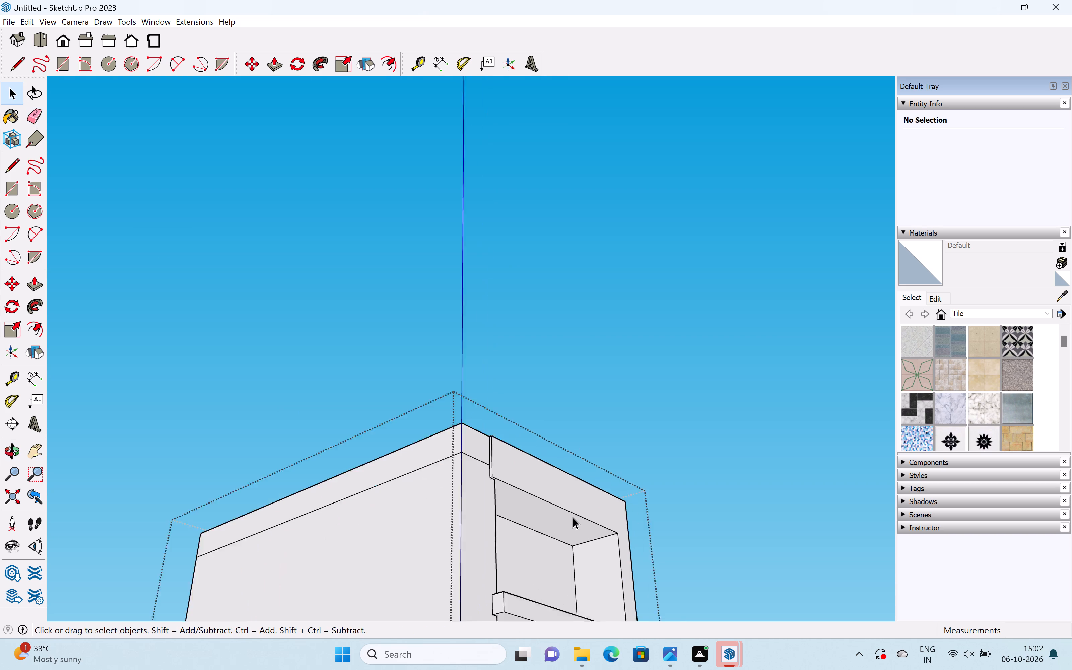
pyautogui.scroll(6, 573, 517)
pyautogui.press('p')
pyautogui.moveTo(557, 514); pyautogui.dragTo(556, 502)
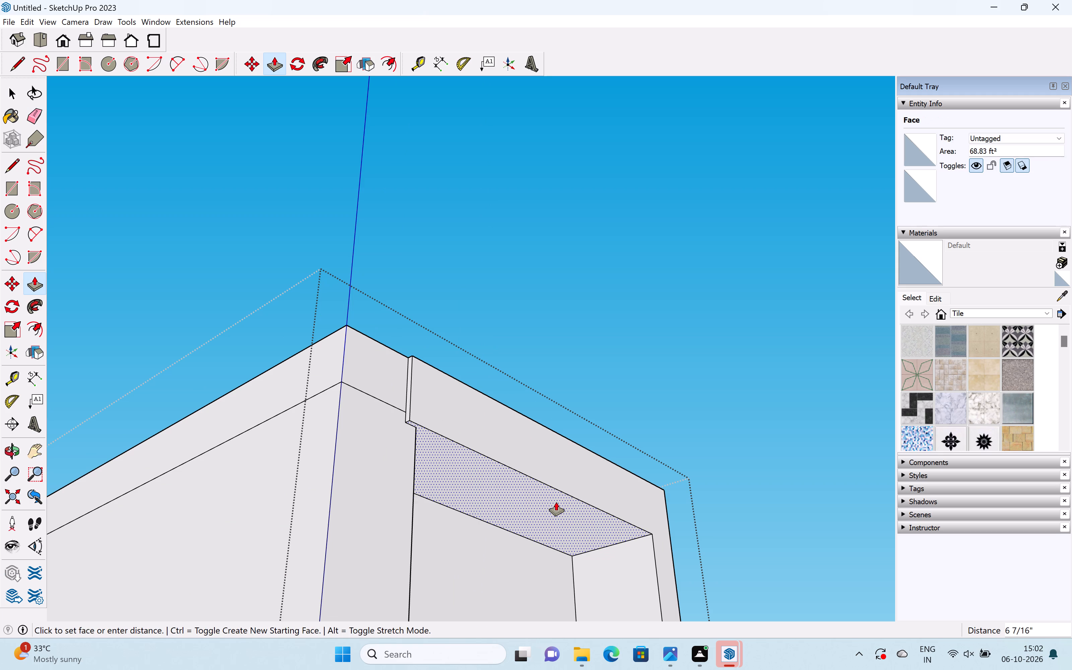
pyautogui.moveTo(556, 502); pyautogui.dragTo(558, 492)
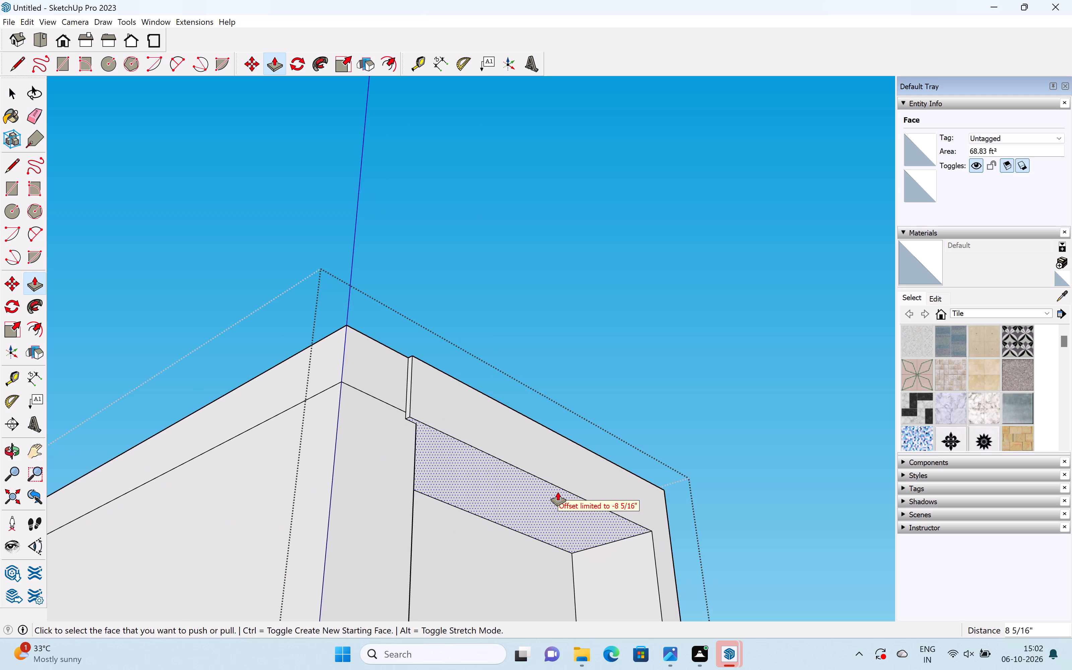
pyautogui.scroll(-5, 558, 492)
pyautogui.scroll(1, 554, 491)
pyautogui.scroll(-12, 555, 467)
# Push/Pull the underside of the top-storey opening a further 3 1/8" upward.
pyautogui.moveTo(568, 423); pyautogui.dragTo(413, 630, button='middle')
pyautogui.scroll(6, 631, 482)
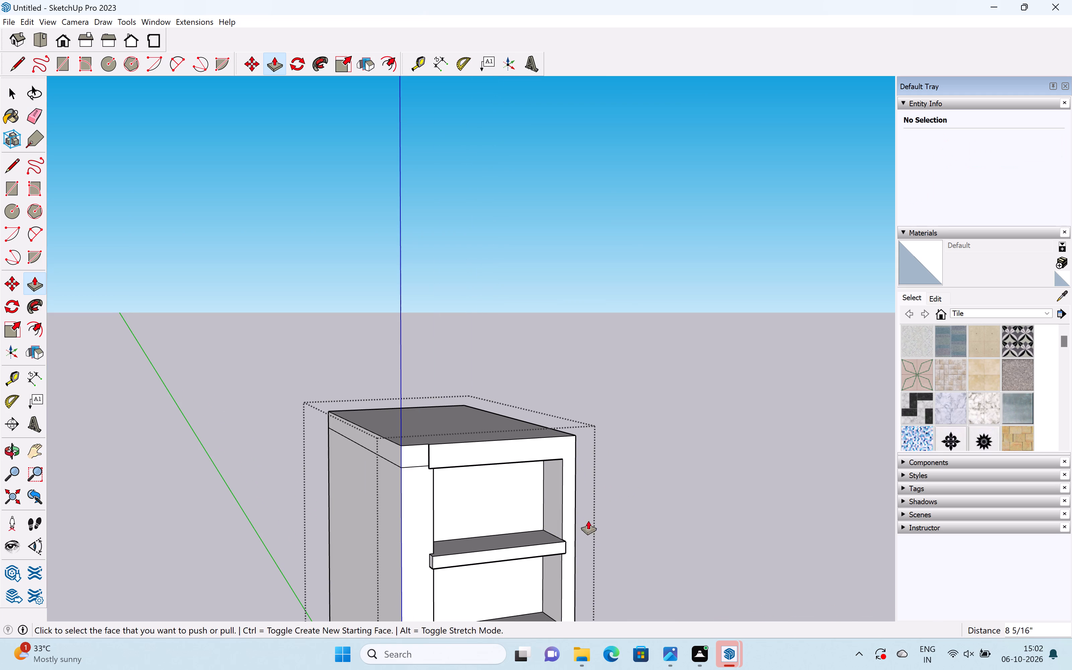
pyautogui.moveTo(575, 513); pyautogui.dragTo(528, 476, button='middle')
pyautogui.scroll(1, 524, 476)
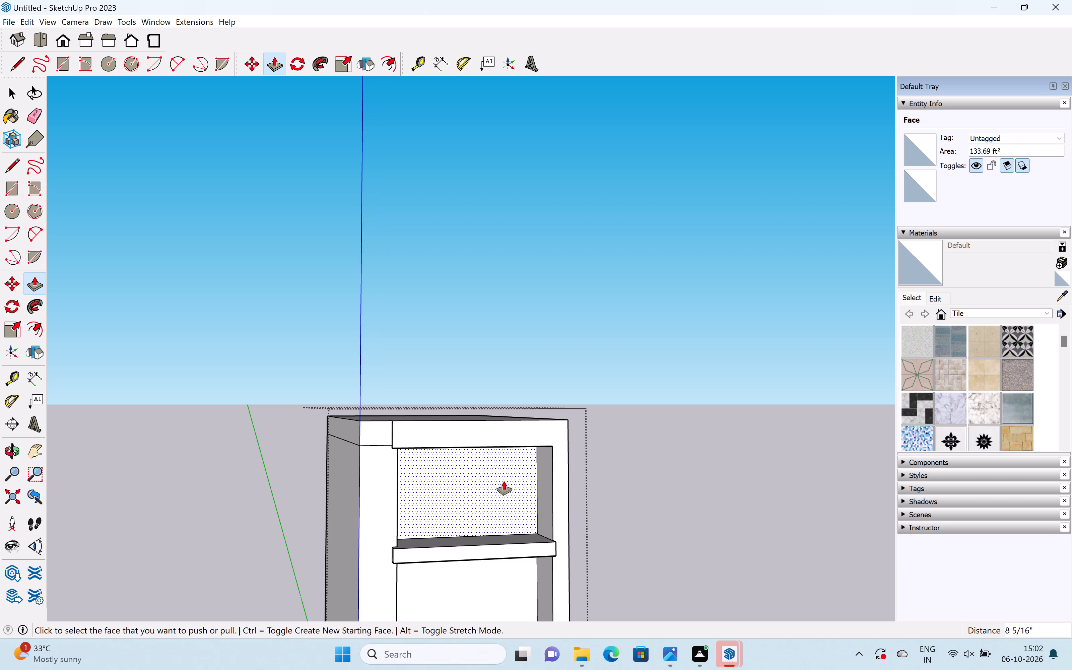
pyautogui.keyDown('shift'); pyautogui.moveTo(504, 481); pyautogui.dragTo(588, 405, button='middle'); pyautogui.keyUp('shift')
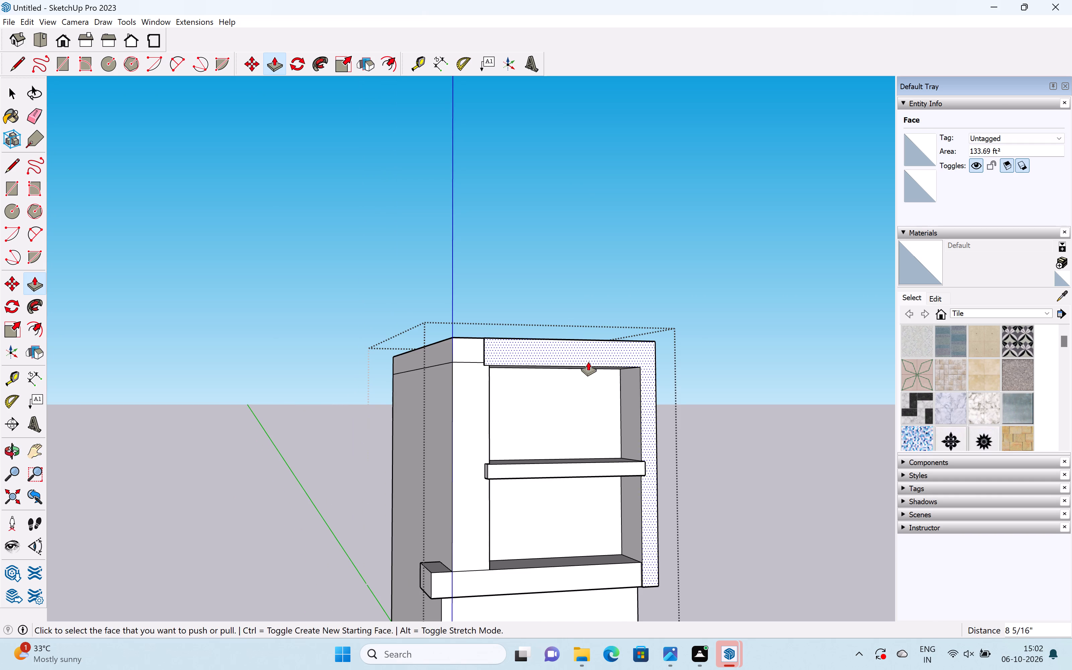
pyautogui.scroll(3, 588, 362)
pyautogui.moveTo(590, 364); pyautogui.dragTo(641, 305, button='middle')
pyautogui.scroll(4, 589, 378)
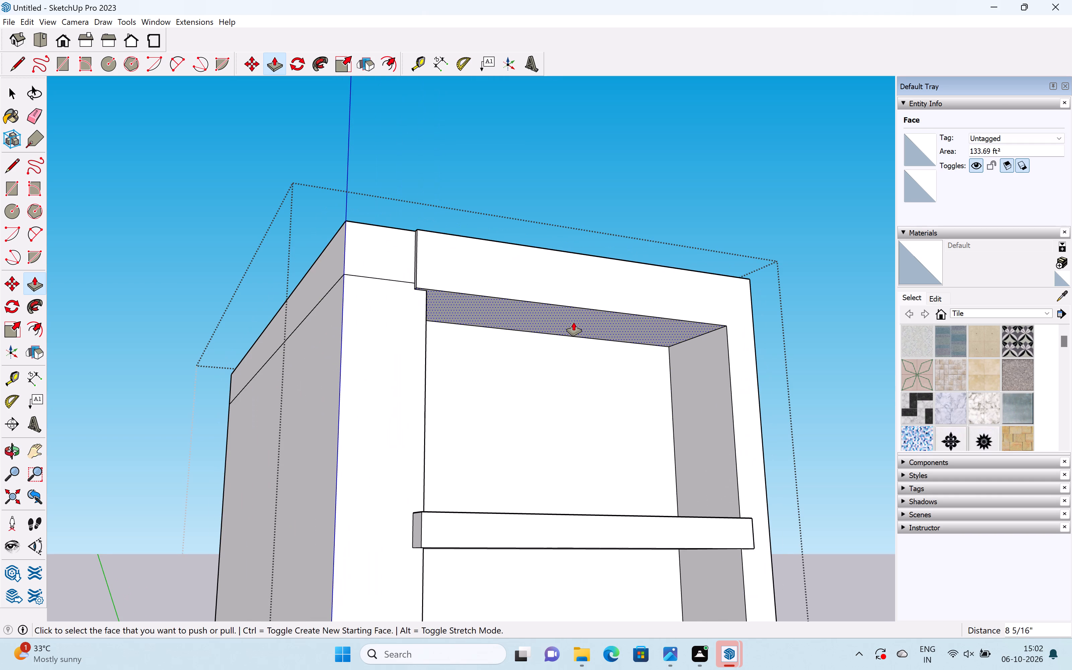
pyautogui.moveTo(574, 322); pyautogui.dragTo(573, 314)
pyautogui.scroll(-2, 573, 314)
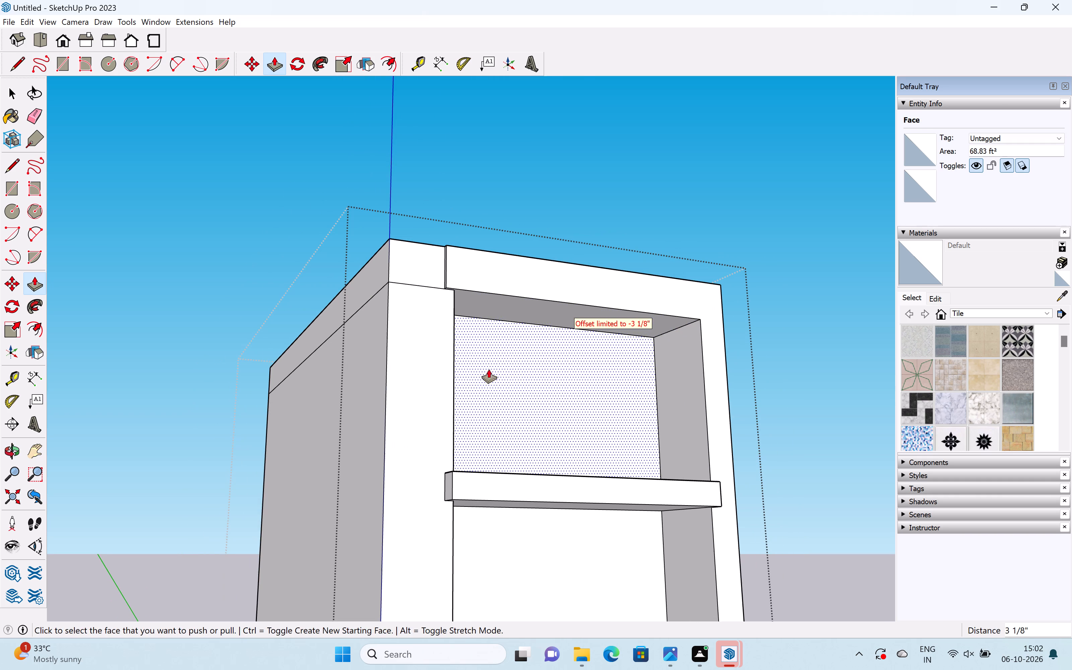
# Erase the horizontal roof-level edges on the left corner pier's front and on the adjoining side wall.
pyautogui.press('space')
pyautogui.press('e')
pyautogui.moveTo(407, 276); pyautogui.dragTo(407, 300)
pyautogui.moveTo(378, 285); pyautogui.dragTo(375, 309)
pyautogui.press('space')
pyautogui.scroll(-4, 409, 287)
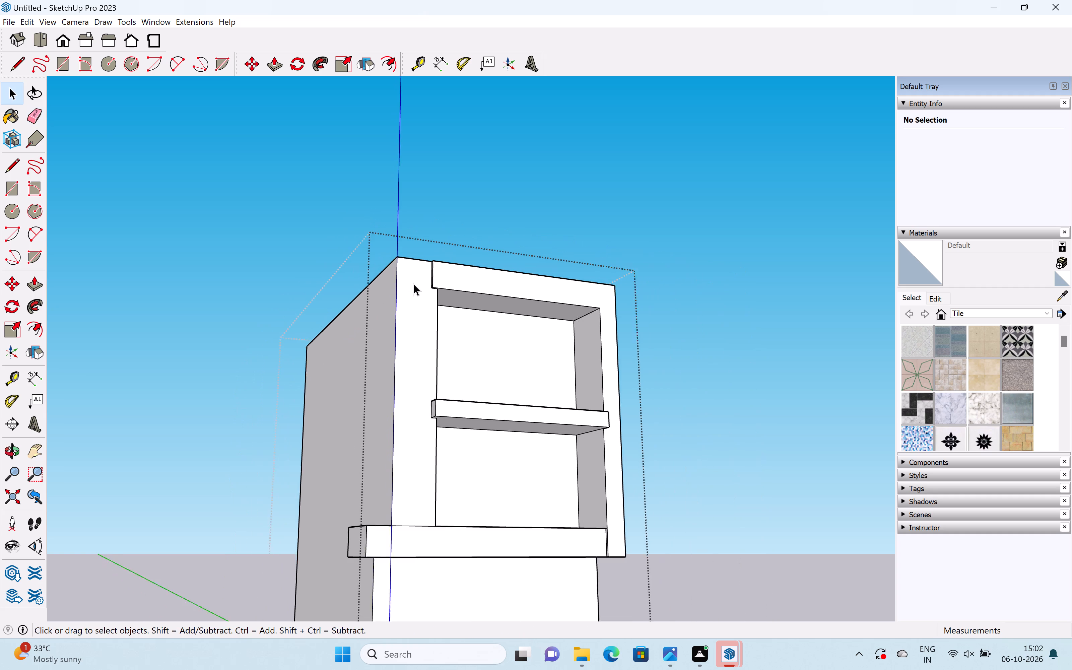
# Push/Pull the fascia's left end face back 3 5/8" to line up with the pier's inner edge.
pyautogui.scroll(-2, 413, 283)
pyautogui.moveTo(421, 286); pyautogui.dragTo(457, 381, button='middle')
pyautogui.scroll(1, 457, 381)
pyautogui.scroll(5, 463, 308)
pyautogui.scroll(6, 453, 335)
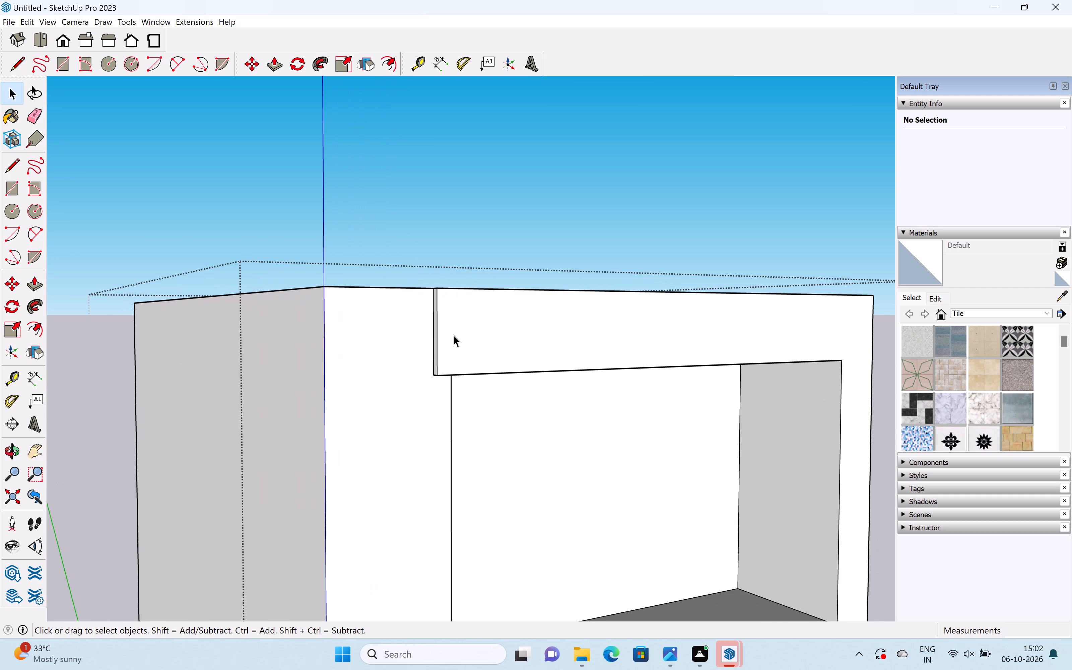
pyautogui.press('p')
pyautogui.scroll(4, 435, 345)
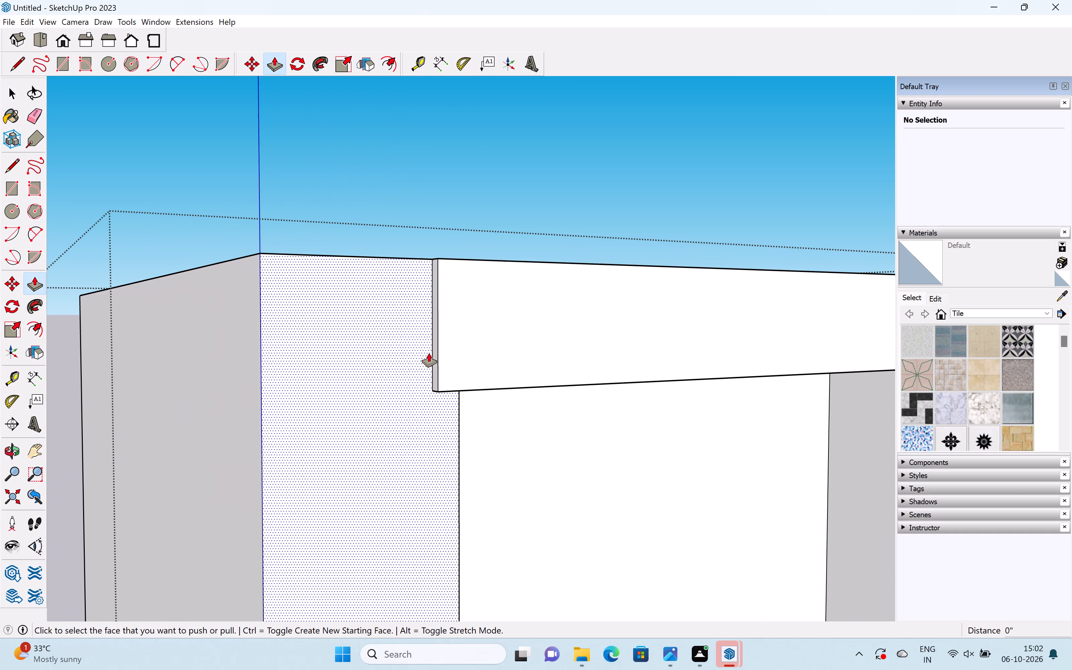
pyautogui.moveTo(436, 363); pyautogui.dragTo(452, 370)
pyautogui.scroll(-8, 453, 368)
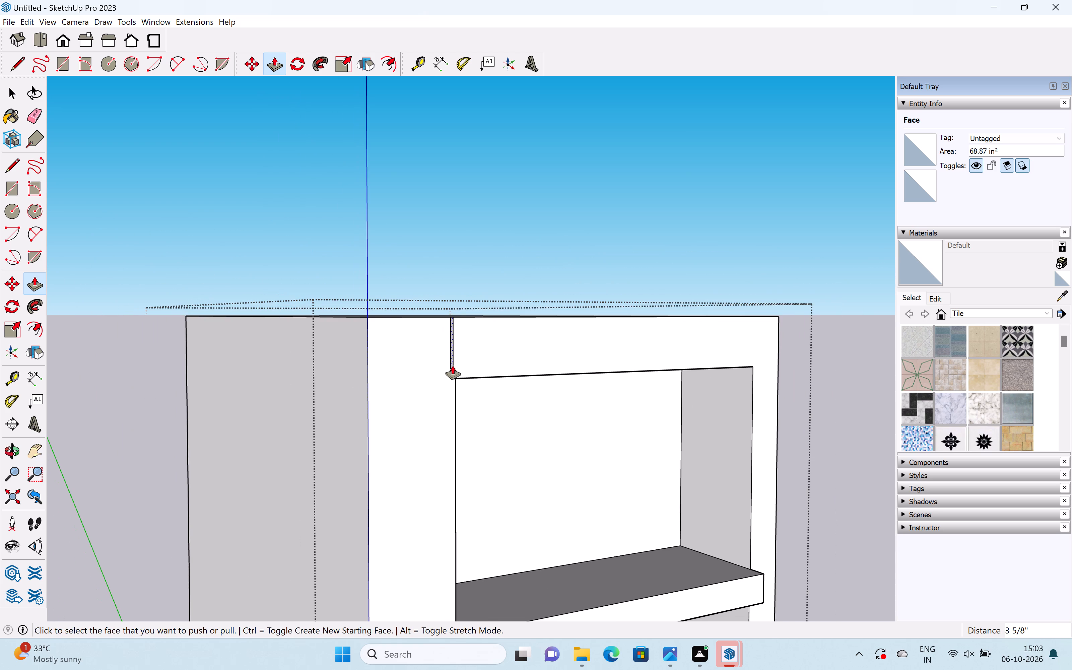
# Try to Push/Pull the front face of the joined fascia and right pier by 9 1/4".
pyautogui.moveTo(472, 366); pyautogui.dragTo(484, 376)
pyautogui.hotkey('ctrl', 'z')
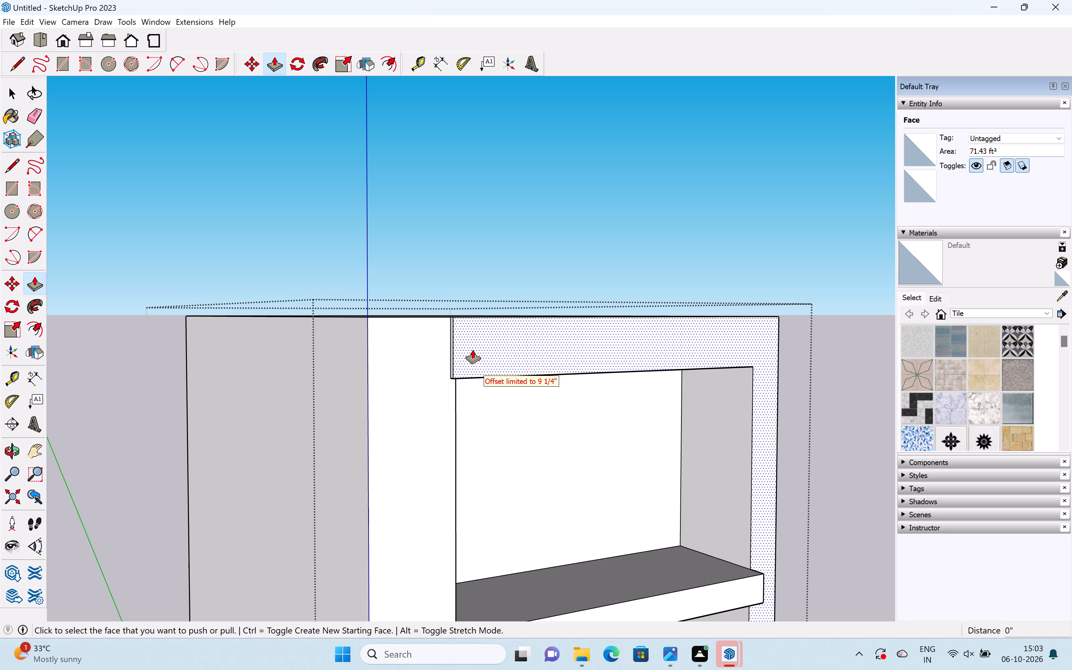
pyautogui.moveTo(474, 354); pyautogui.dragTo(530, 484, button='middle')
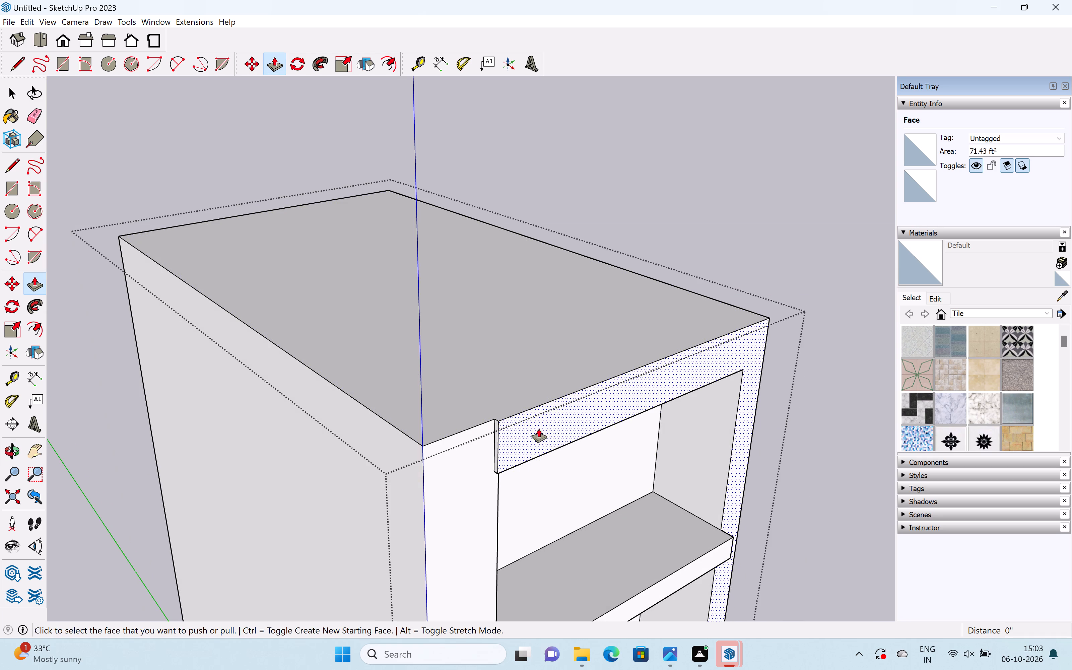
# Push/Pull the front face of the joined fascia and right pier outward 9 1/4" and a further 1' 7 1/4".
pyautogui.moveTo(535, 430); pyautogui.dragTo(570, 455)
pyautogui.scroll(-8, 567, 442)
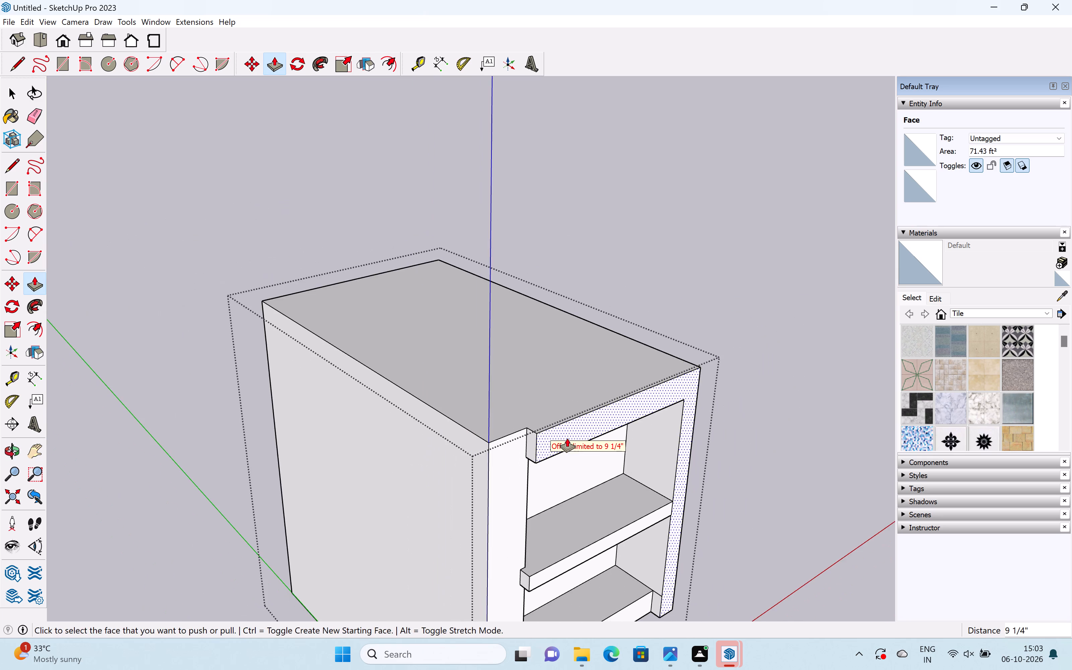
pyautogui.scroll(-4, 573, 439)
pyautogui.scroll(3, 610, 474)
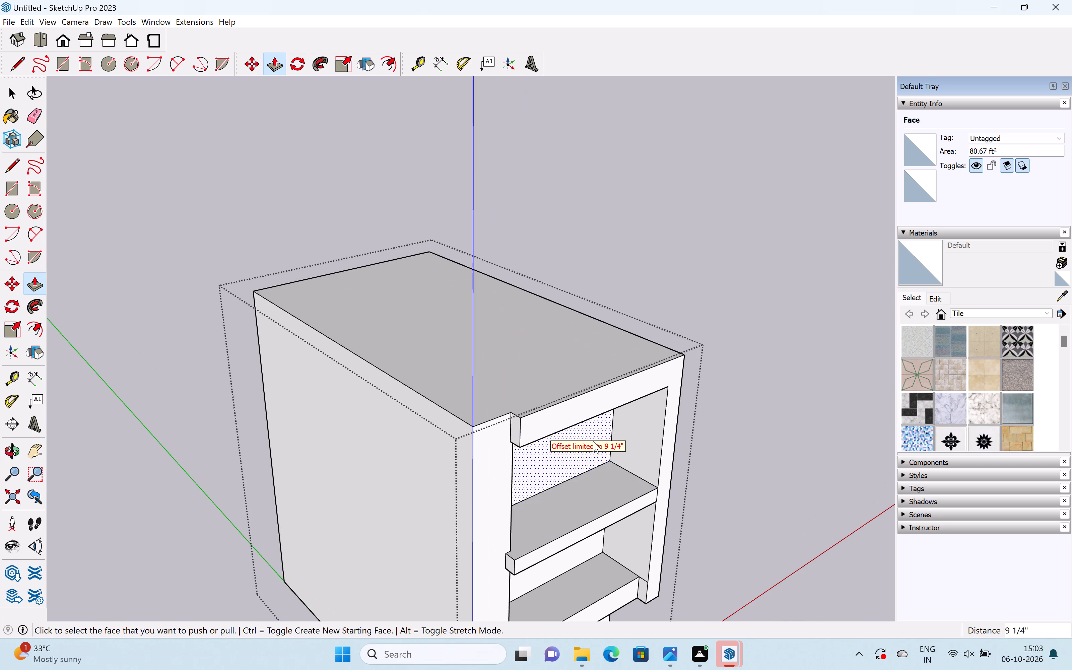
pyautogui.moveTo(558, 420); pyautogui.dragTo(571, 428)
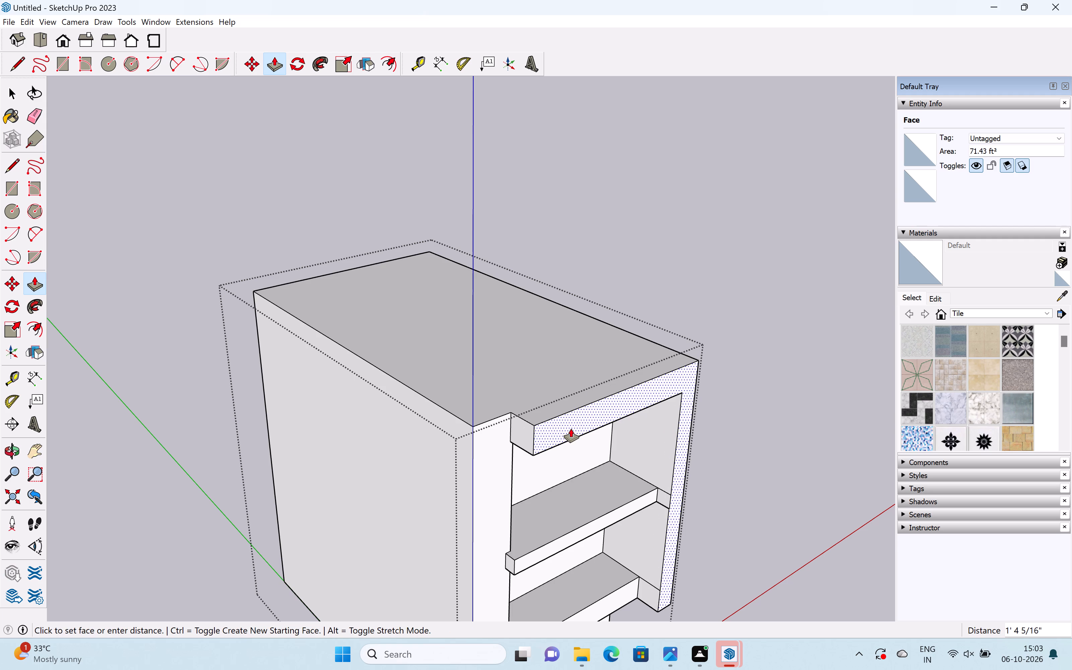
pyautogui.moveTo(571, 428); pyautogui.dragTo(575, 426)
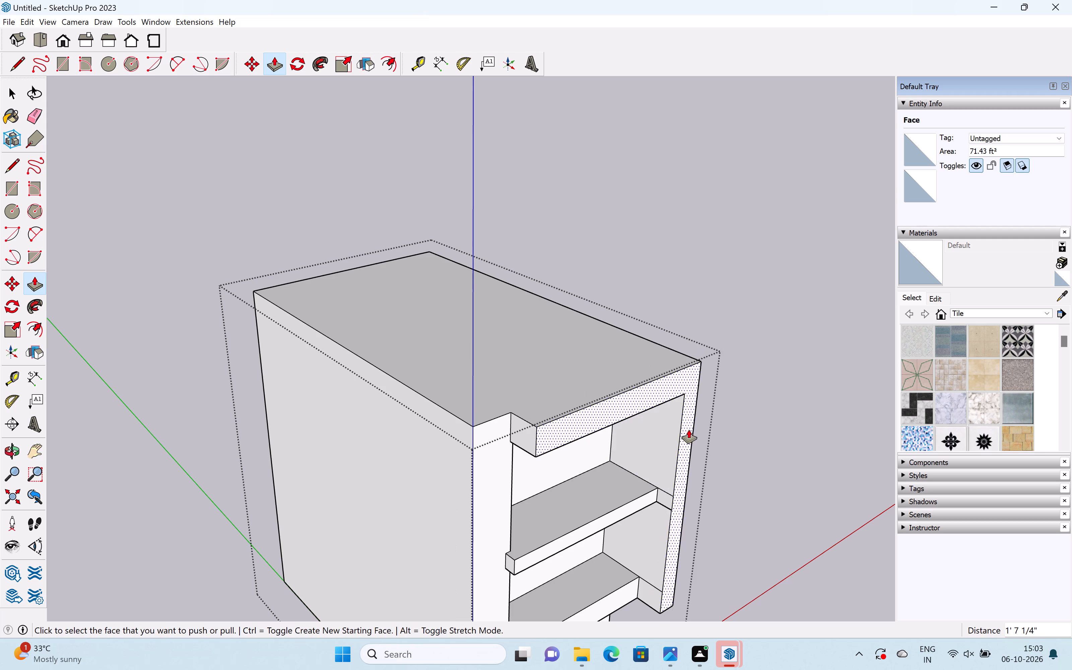
# Push/Pull the front face of the middle slab outward 10 1/4".
pyautogui.moveTo(700, 421); pyautogui.dragTo(481, 371, button='middle')
pyautogui.scroll(-6, 592, 339)
pyautogui.moveTo(560, 434); pyautogui.dragTo(604, 363, button='middle')
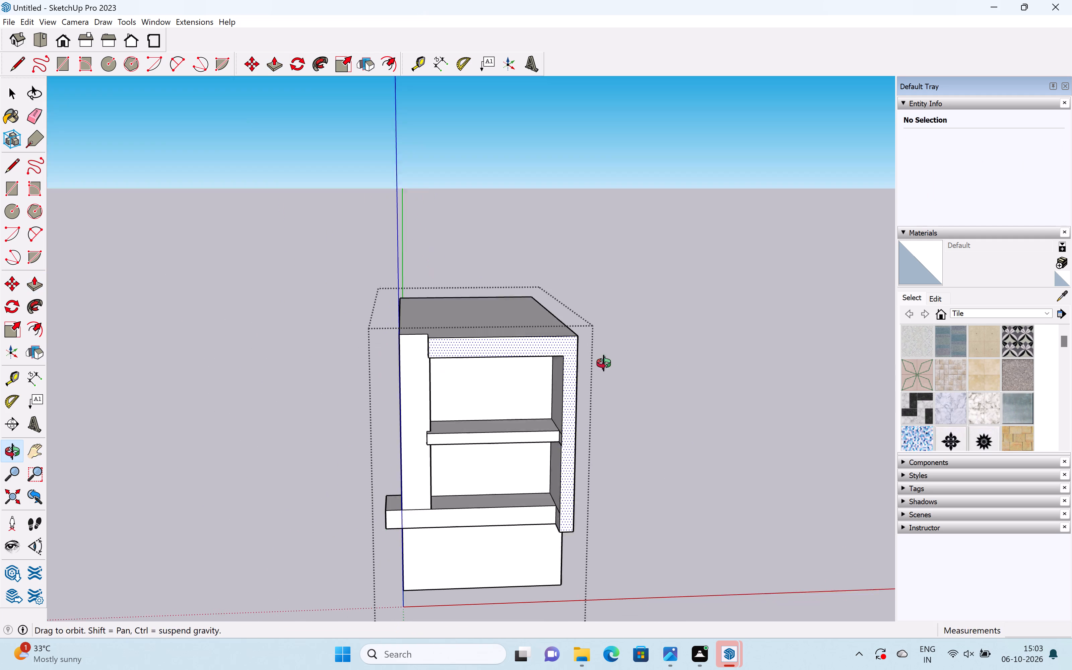
pyautogui.moveTo(604, 363); pyautogui.dragTo(618, 344, button='middle')
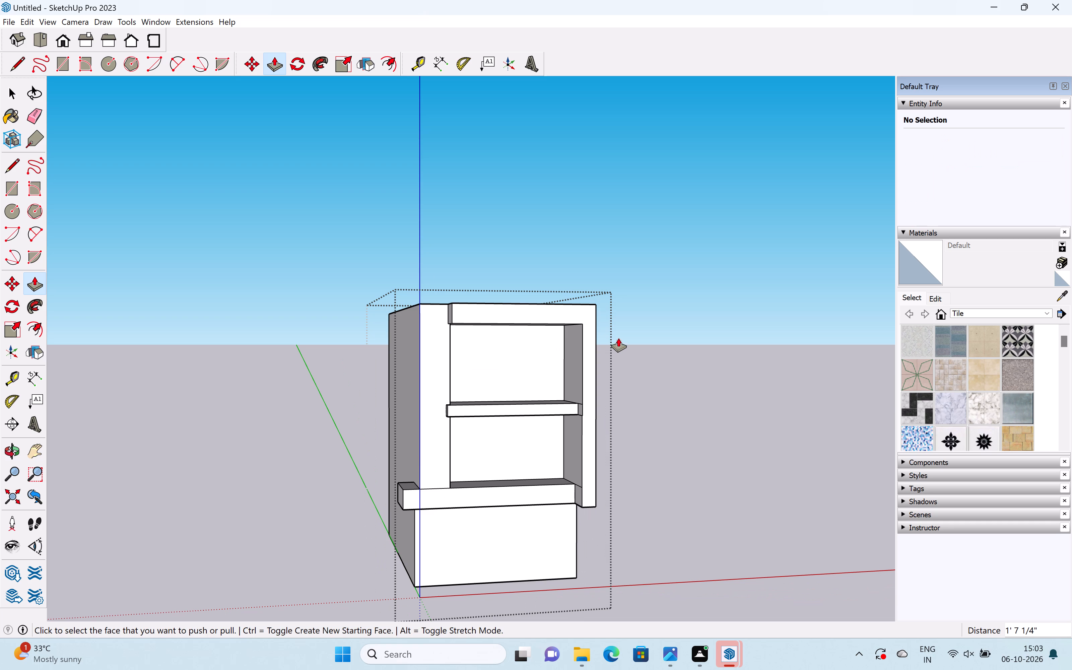
pyautogui.scroll(6, 411, 303)
pyautogui.scroll(-5, 489, 357)
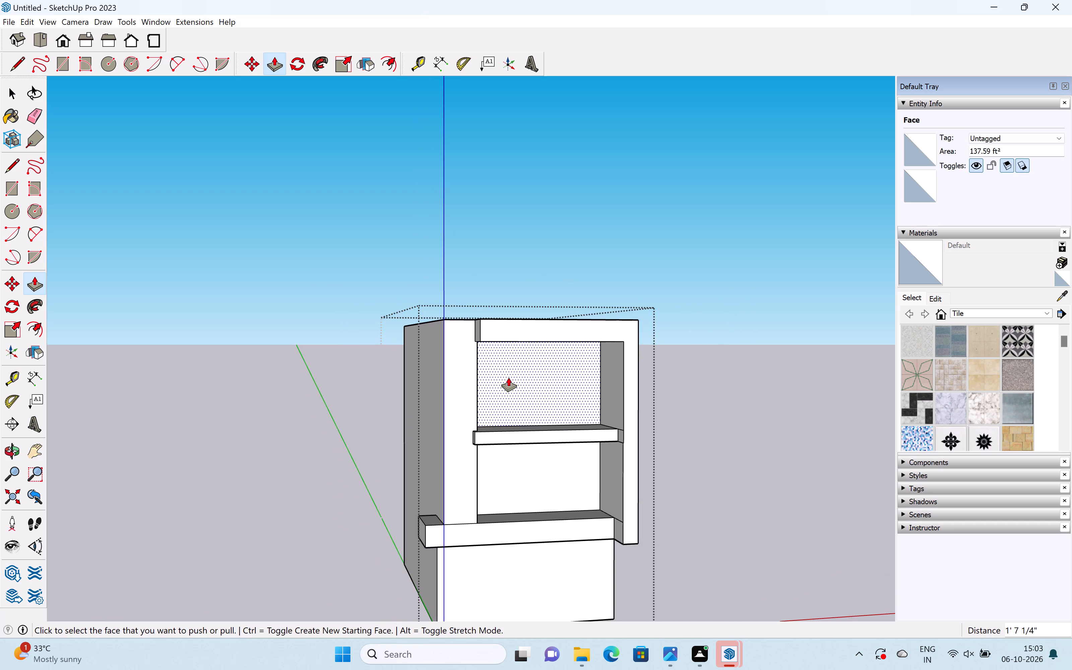
pyautogui.scroll(4, 632, 456)
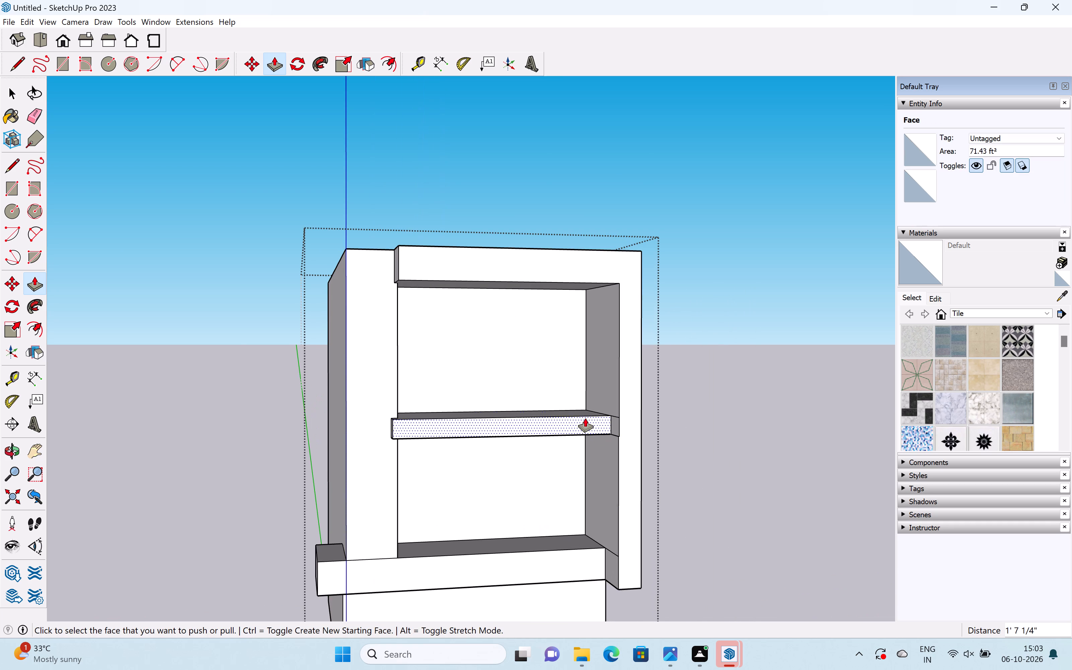
pyautogui.scroll(3, 588, 422)
pyautogui.moveTo(588, 423); pyautogui.dragTo(593, 427)
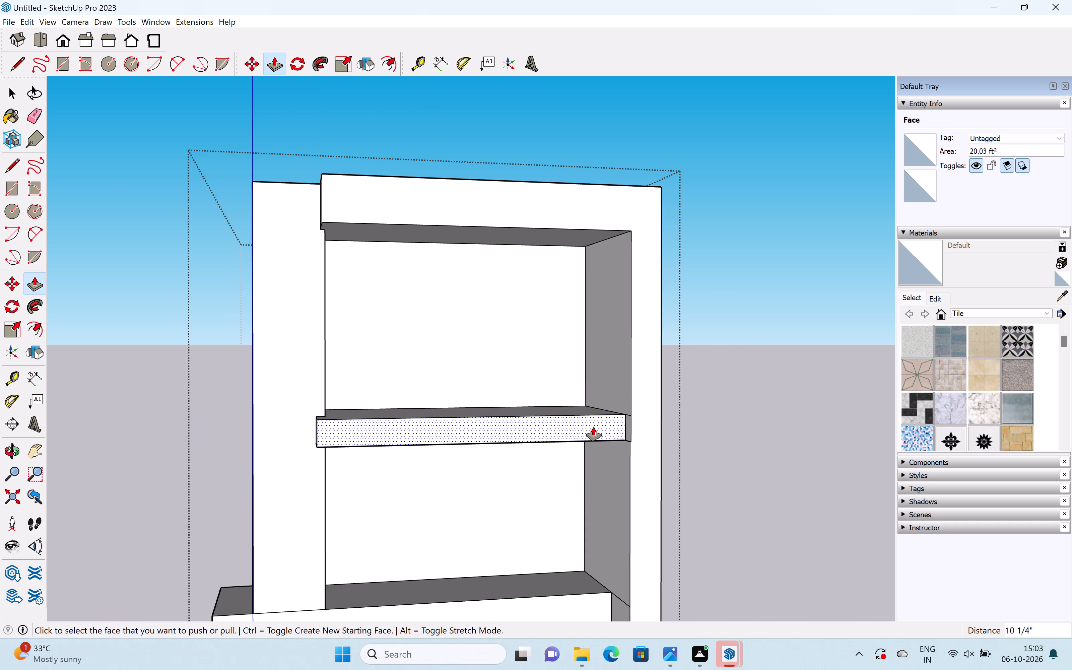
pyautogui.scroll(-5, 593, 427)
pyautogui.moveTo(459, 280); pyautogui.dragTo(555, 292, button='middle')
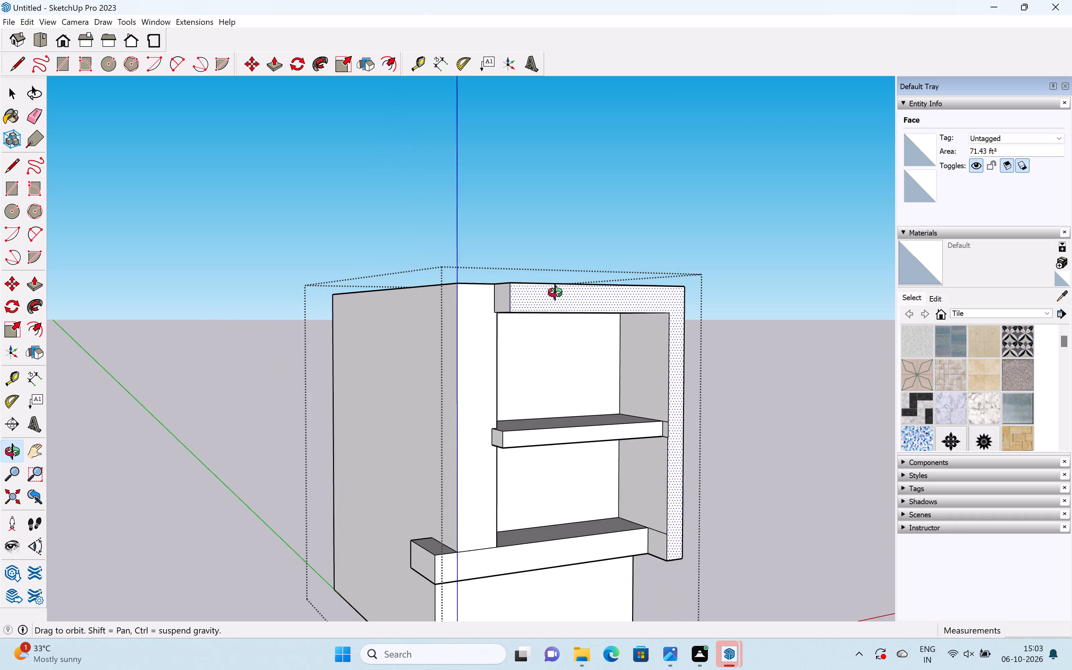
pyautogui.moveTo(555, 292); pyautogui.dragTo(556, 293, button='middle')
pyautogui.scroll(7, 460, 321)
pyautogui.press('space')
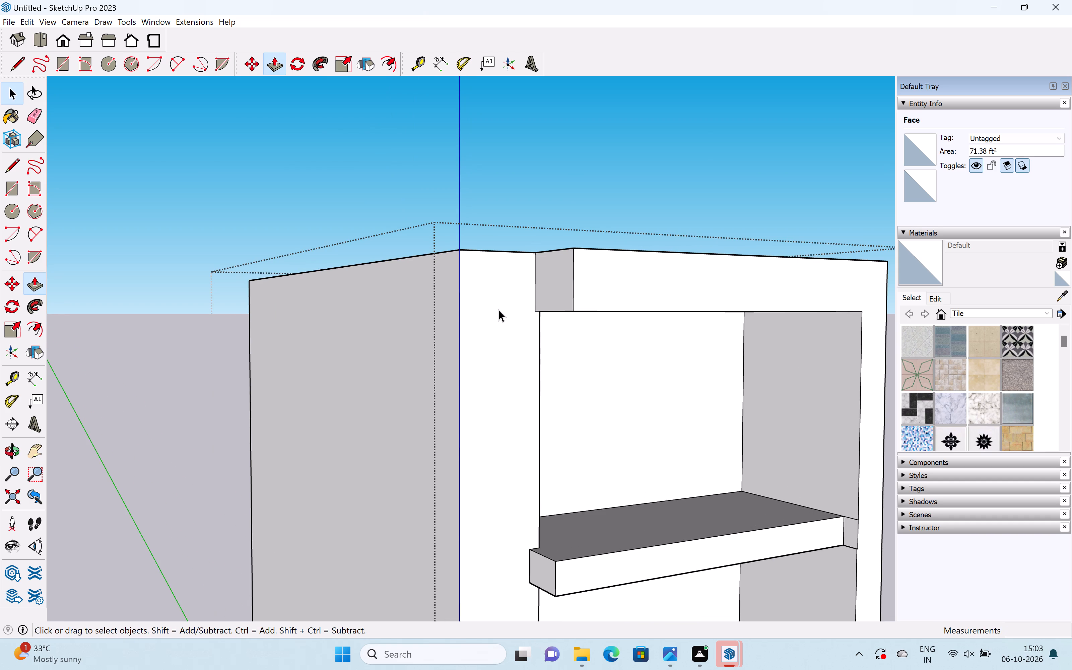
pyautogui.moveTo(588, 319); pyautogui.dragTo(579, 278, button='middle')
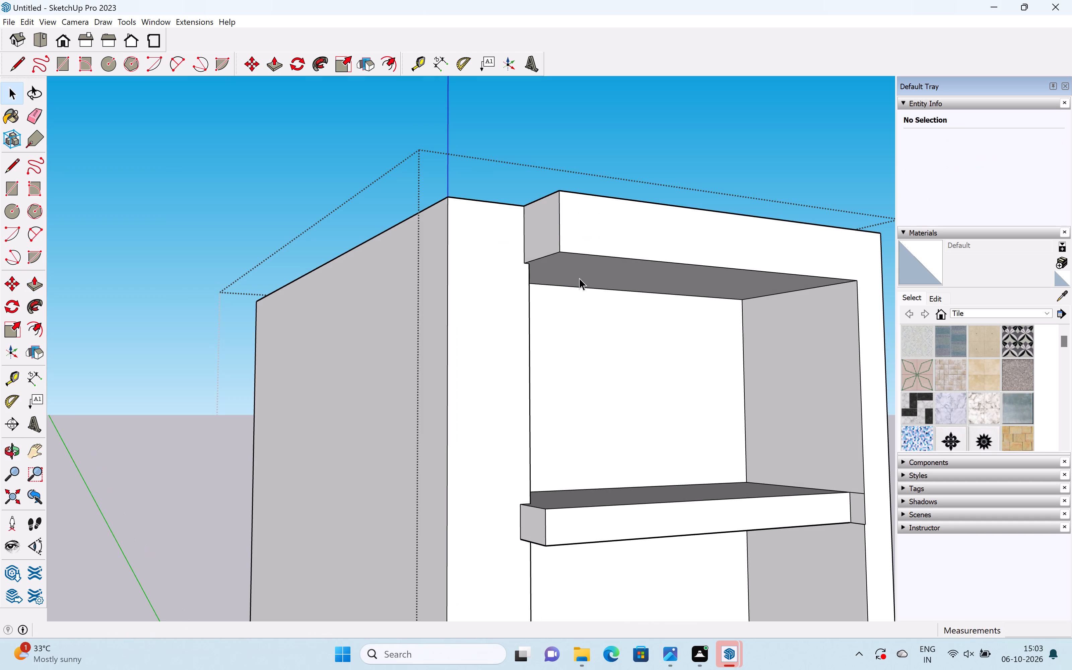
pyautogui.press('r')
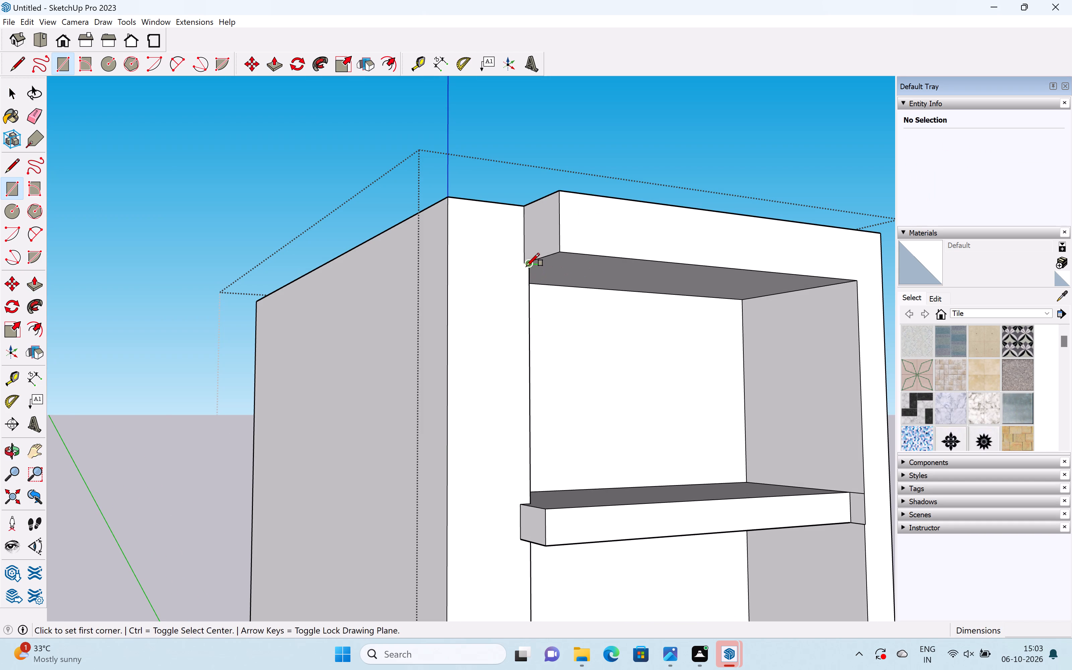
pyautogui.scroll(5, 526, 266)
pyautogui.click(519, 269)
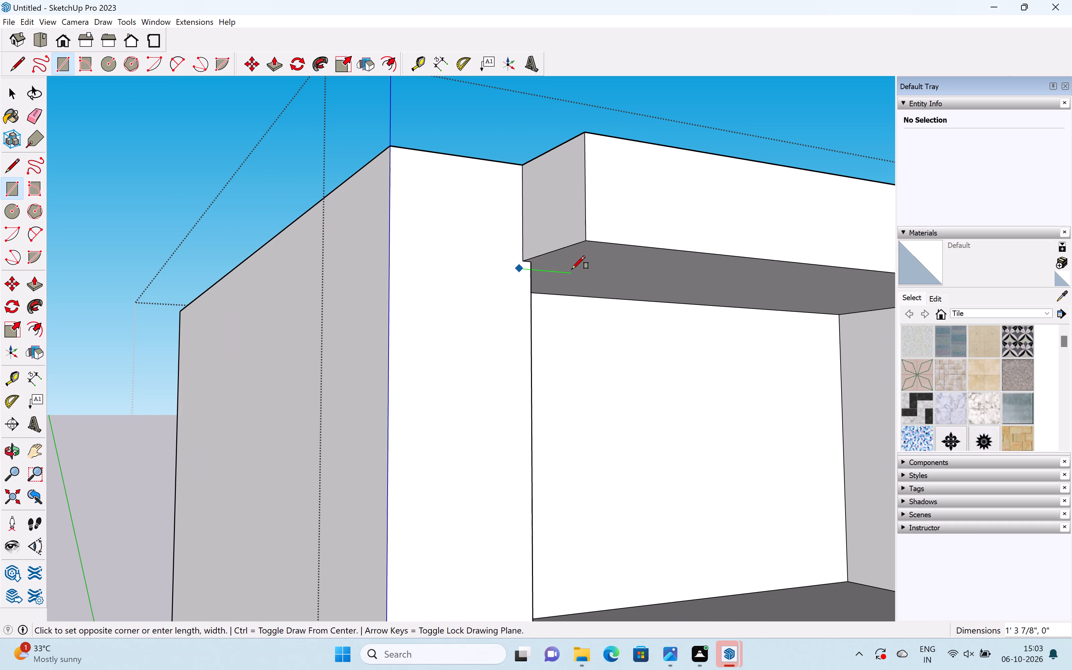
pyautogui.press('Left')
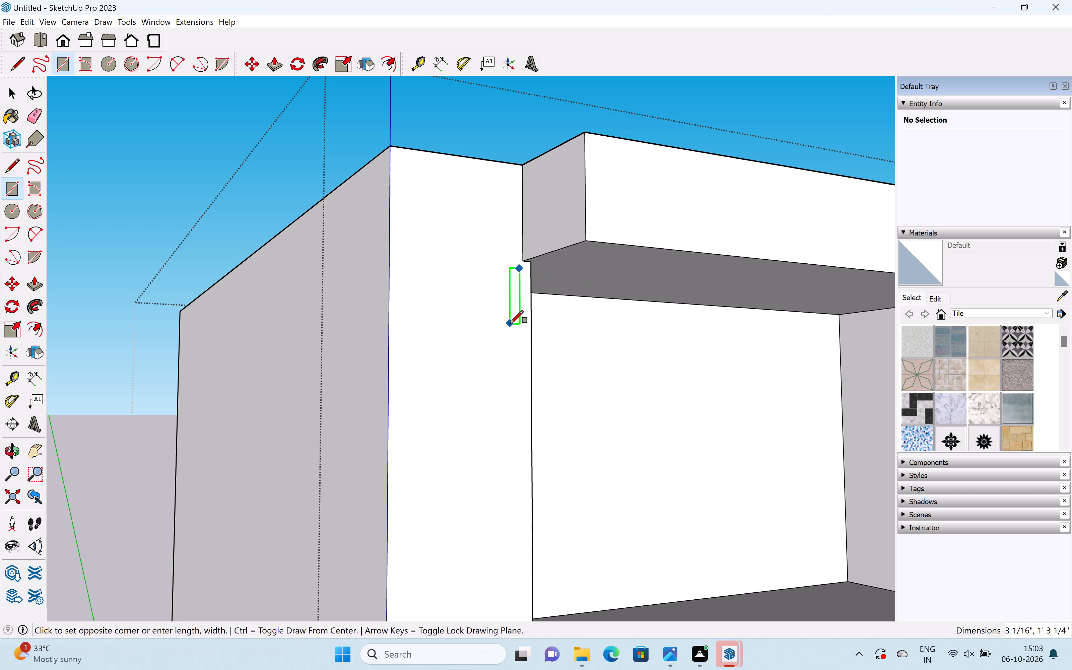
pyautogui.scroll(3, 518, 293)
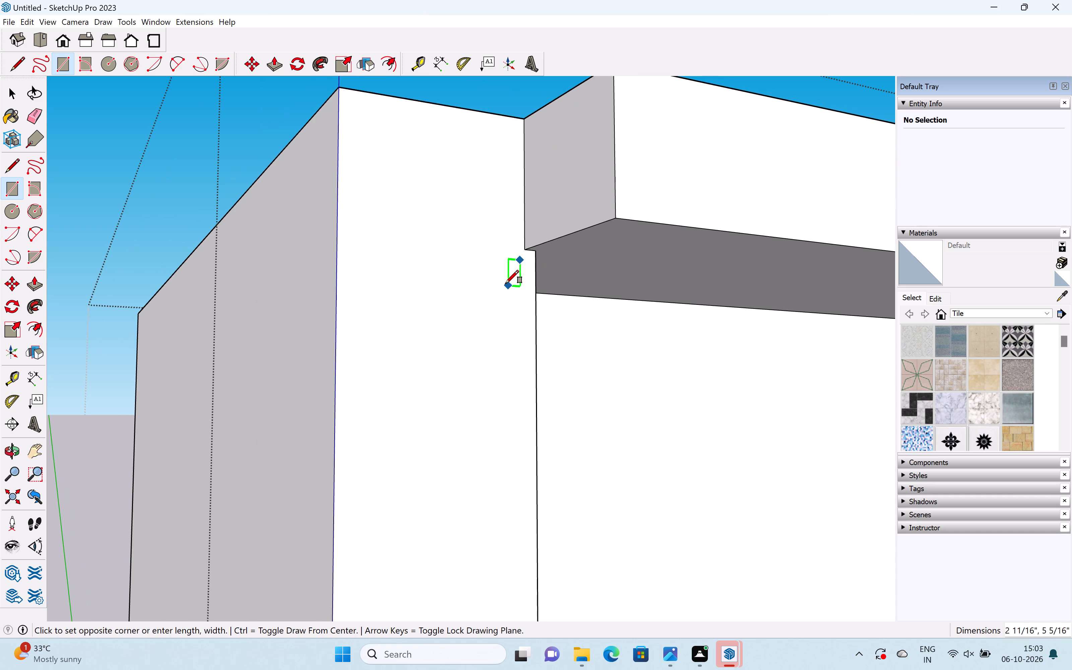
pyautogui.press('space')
# Push/Pull the front face of the joined fascia and right pier back 2' 7 1/16", flush with the left pier.
pyautogui.scroll(-6, 510, 287)
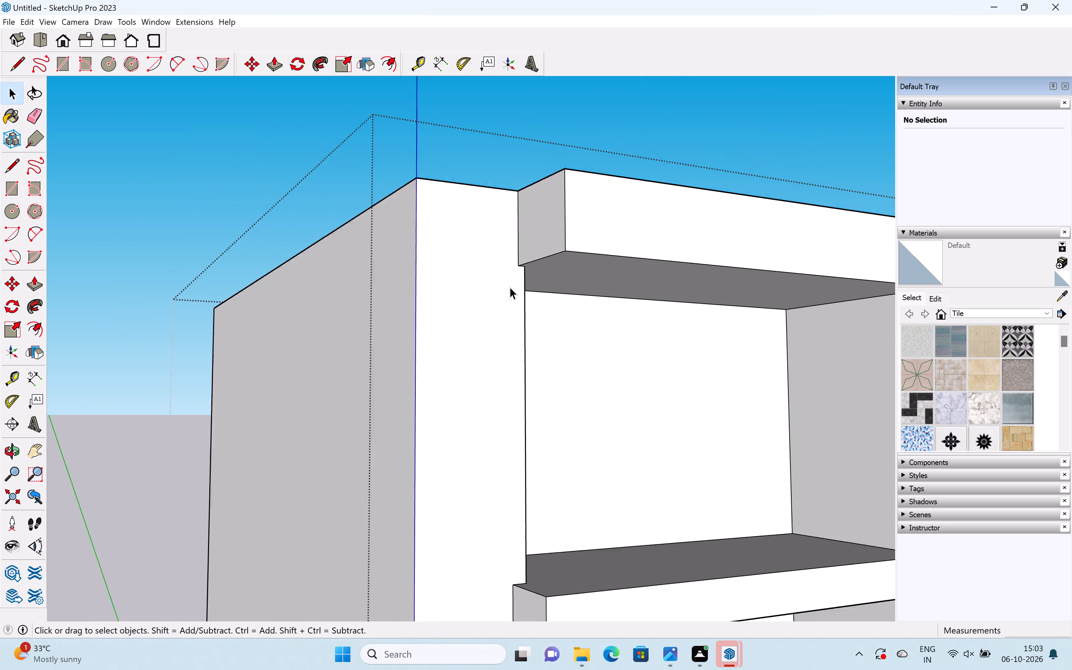
pyautogui.scroll(-10, 510, 287)
pyautogui.moveTo(619, 298); pyautogui.dragTo(521, 381, button='middle')
pyautogui.scroll(1, 521, 381)
pyautogui.scroll(-10, 521, 381)
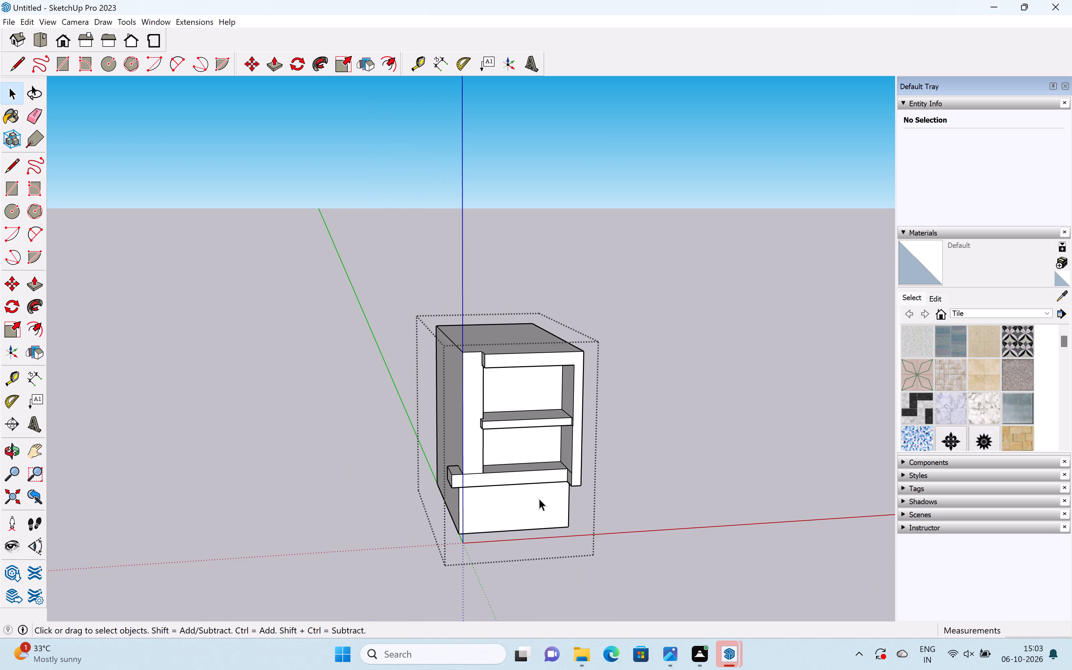
pyautogui.scroll(6, 546, 493)
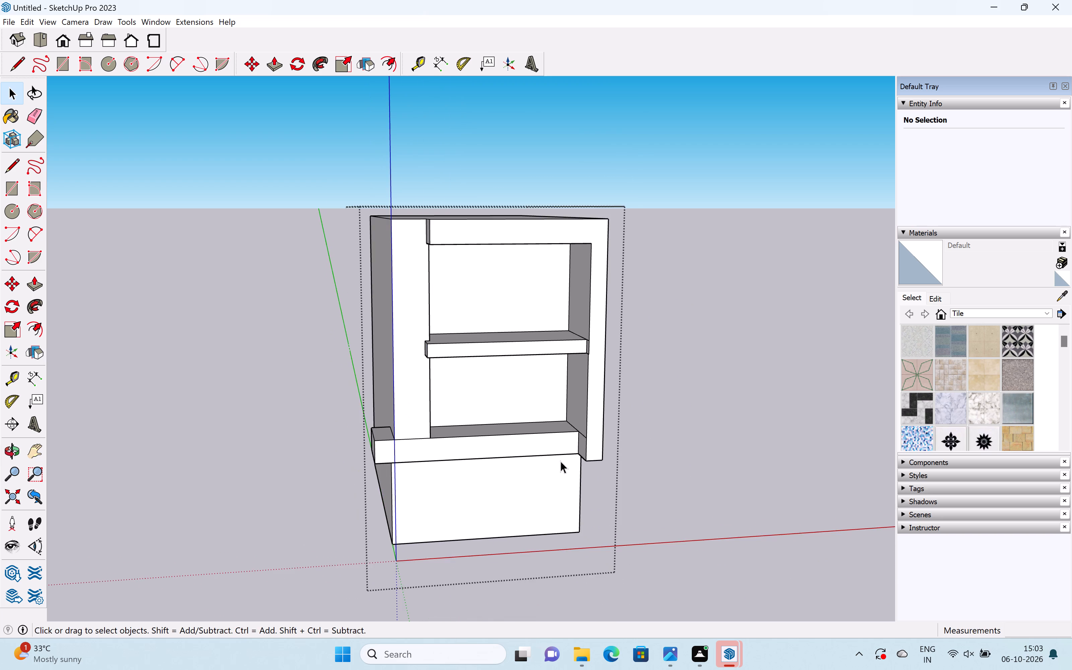
pyautogui.scroll(2, 561, 452)
pyautogui.scroll(-1, 561, 452)
pyautogui.scroll(2, 561, 452)
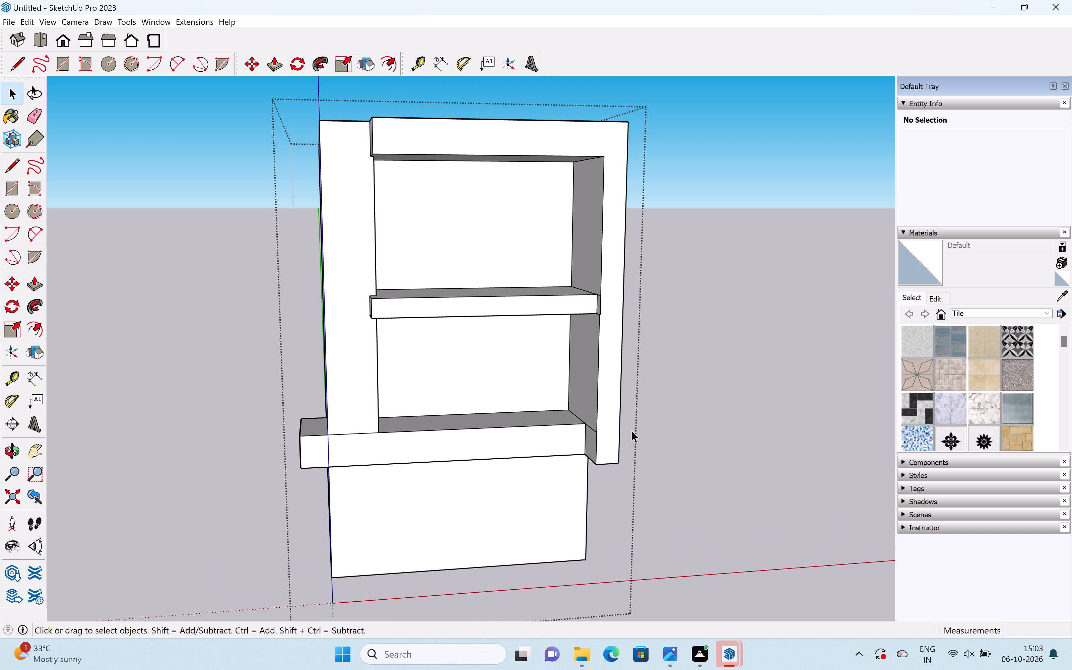
pyautogui.press('BackSpace')
pyautogui.press('p')
pyautogui.moveTo(605, 439); pyautogui.dragTo(589, 431)
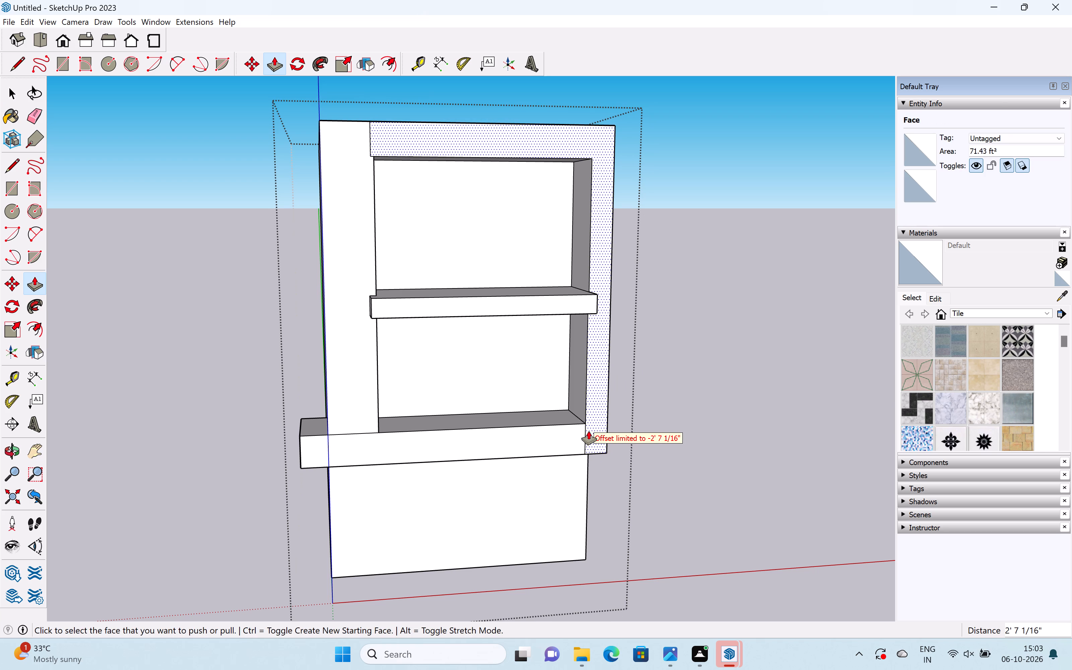
# Push/Pull the front face of the lower slab outward 1' 11 5/8".
pyautogui.moveTo(644, 408); pyautogui.dragTo(449, 455, button='middle')
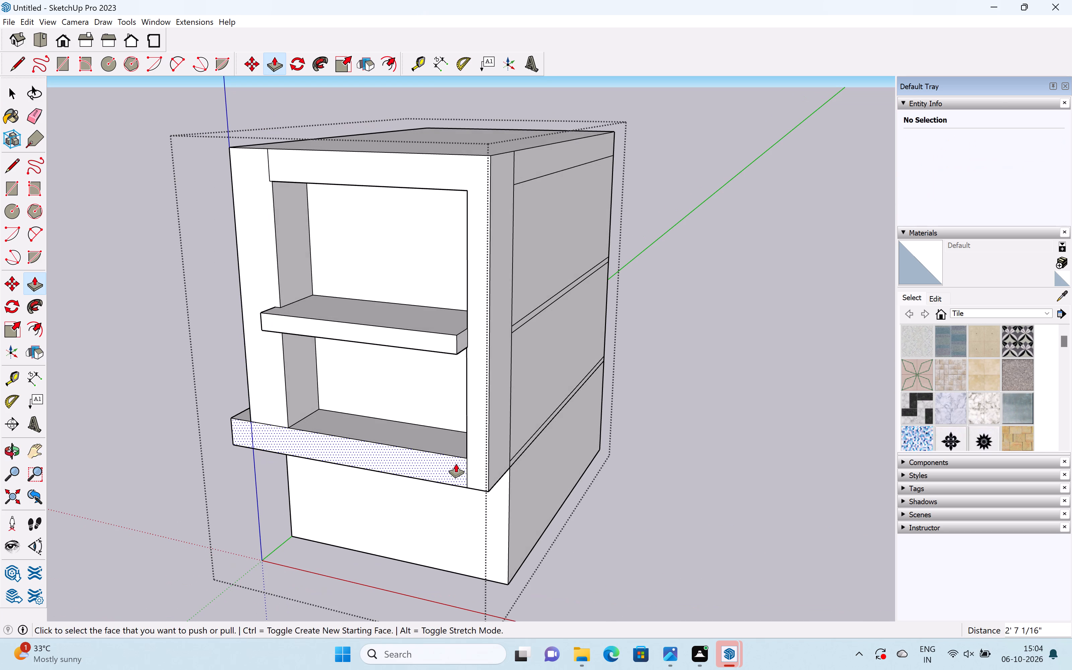
pyautogui.moveTo(456, 460); pyautogui.dragTo(729, 415, button='middle')
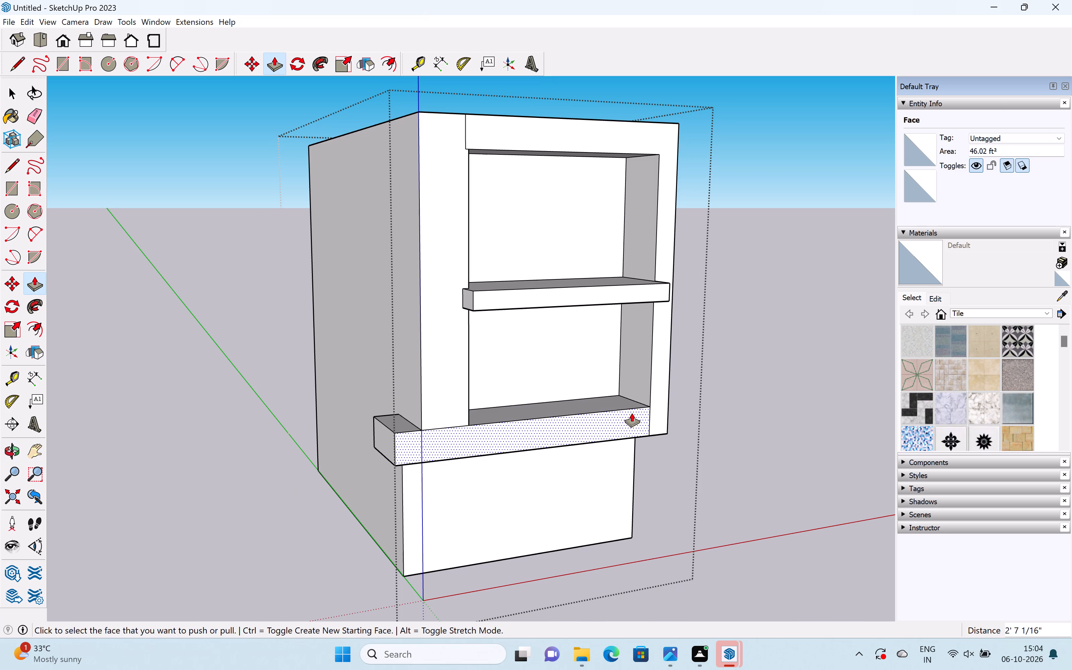
pyautogui.moveTo(614, 423); pyautogui.dragTo(625, 437)
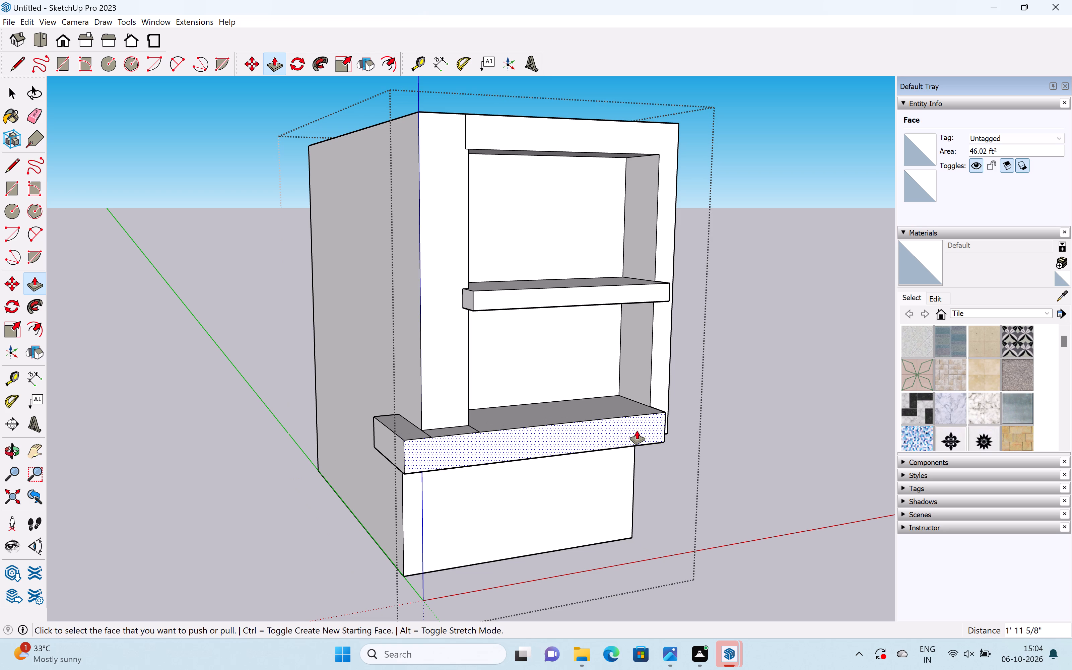
# Push/Pull the lower slab's right end face outward 1' 9 11/16" and a further 2" to meet the right pier's outer side.
pyautogui.moveTo(686, 421); pyautogui.dragTo(444, 475, button='middle')
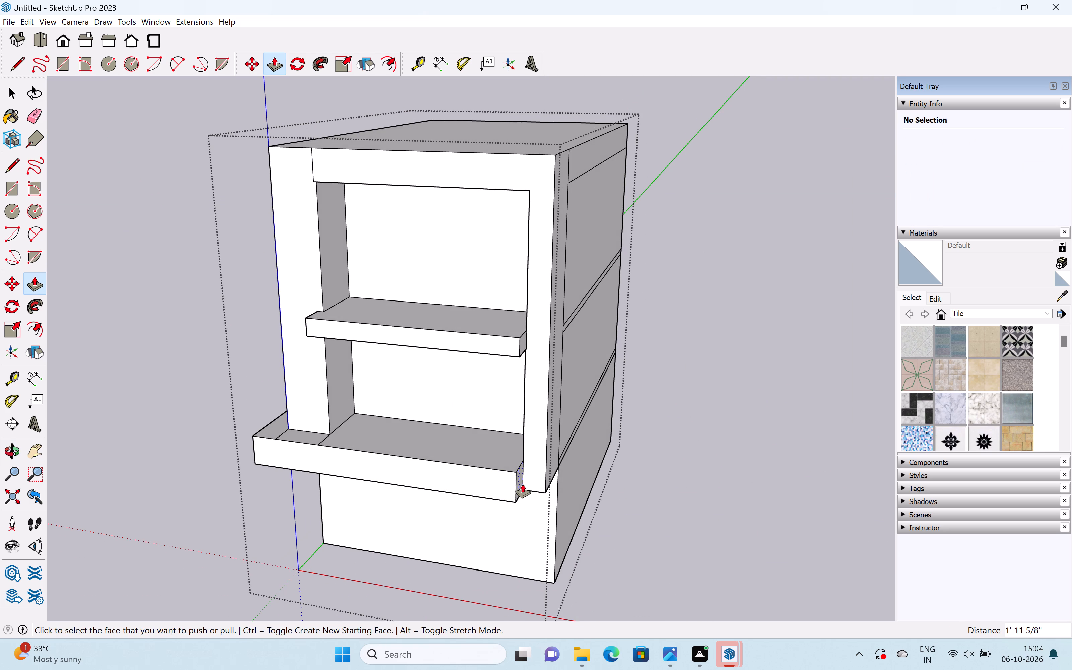
pyautogui.moveTo(523, 484); pyautogui.dragTo(546, 500)
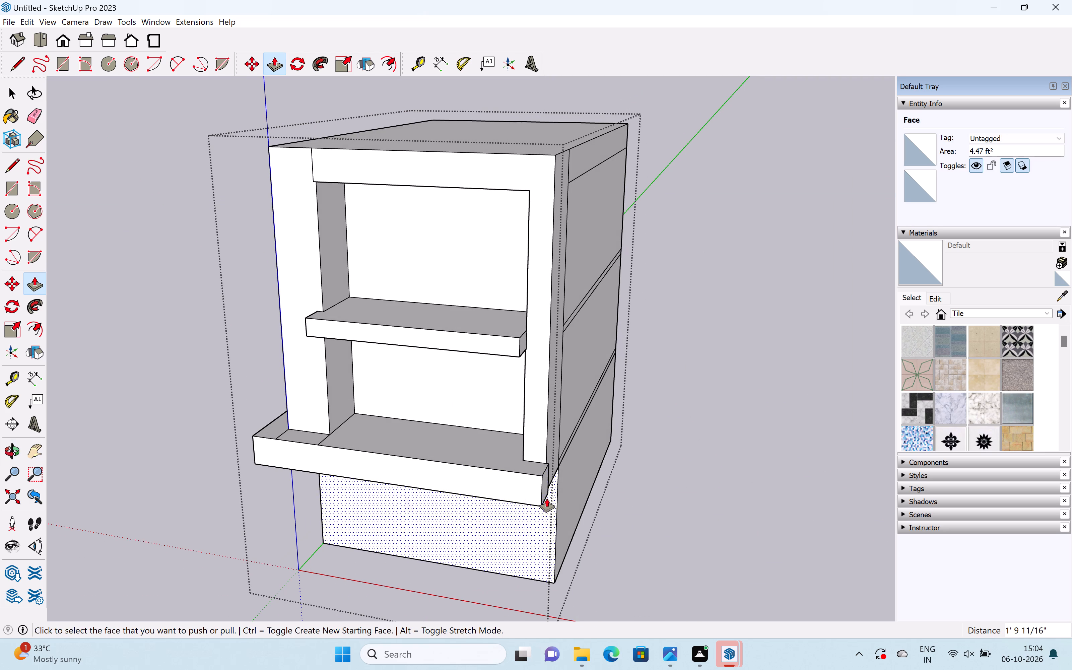
pyautogui.scroll(6, 547, 477)
pyautogui.scroll(-2, 547, 477)
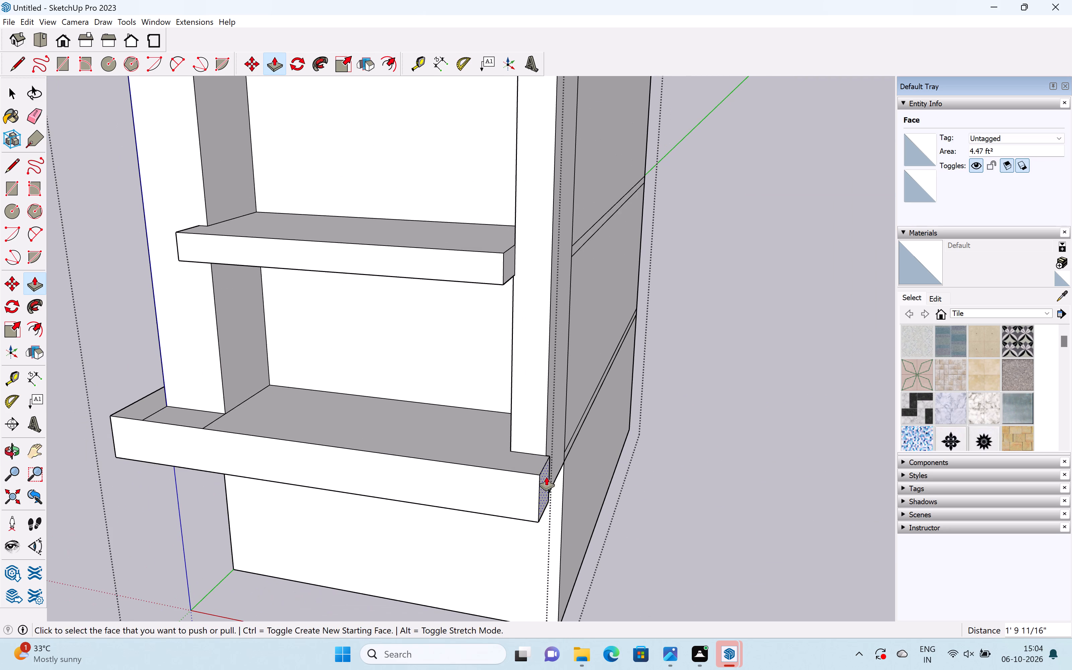
pyautogui.moveTo(532, 477); pyautogui.dragTo(467, 474, button='middle')
pyautogui.scroll(5, 466, 476)
pyautogui.moveTo(341, 479); pyautogui.dragTo(357, 454)
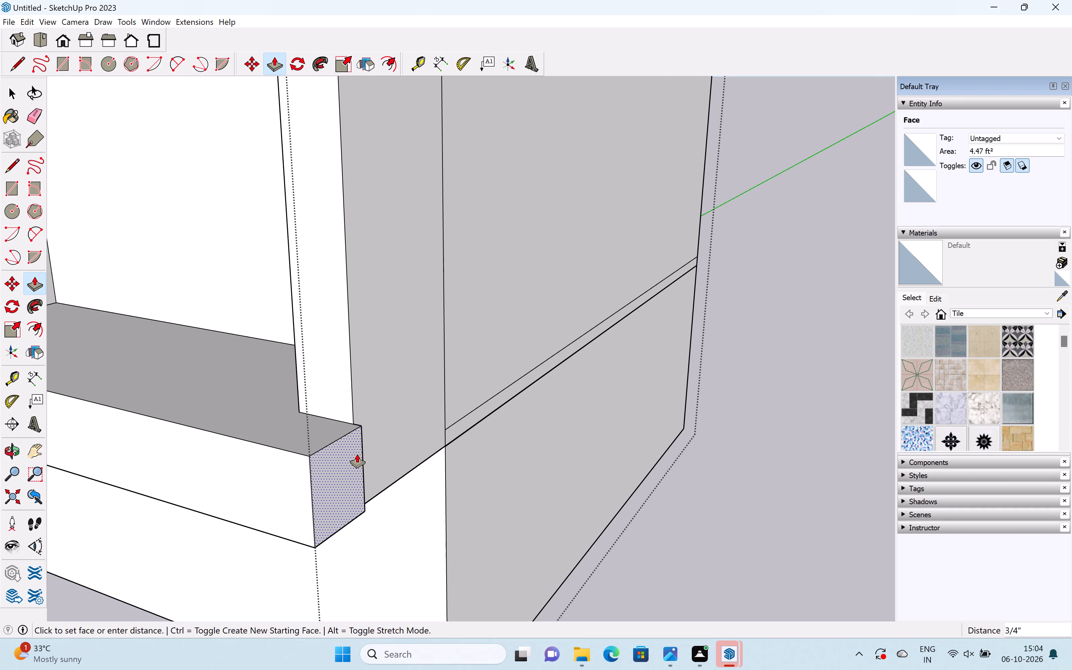
pyautogui.moveTo(357, 454); pyautogui.dragTo(377, 386)
pyautogui.scroll(-9, 392, 402)
pyautogui.scroll(1, 507, 412)
pyautogui.scroll(-4, 523, 409)
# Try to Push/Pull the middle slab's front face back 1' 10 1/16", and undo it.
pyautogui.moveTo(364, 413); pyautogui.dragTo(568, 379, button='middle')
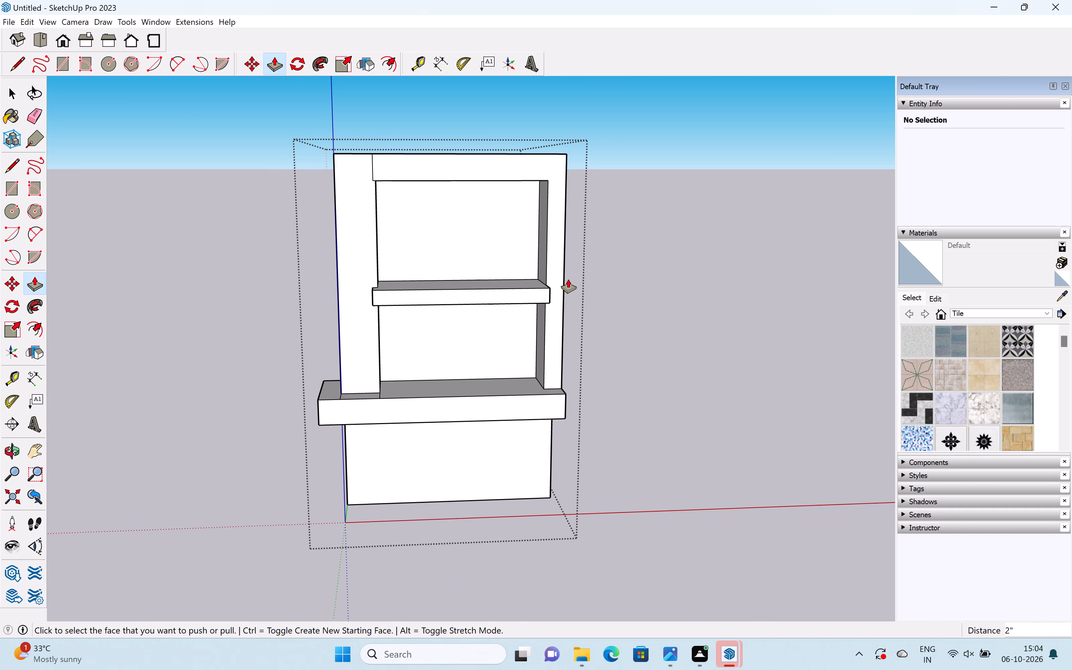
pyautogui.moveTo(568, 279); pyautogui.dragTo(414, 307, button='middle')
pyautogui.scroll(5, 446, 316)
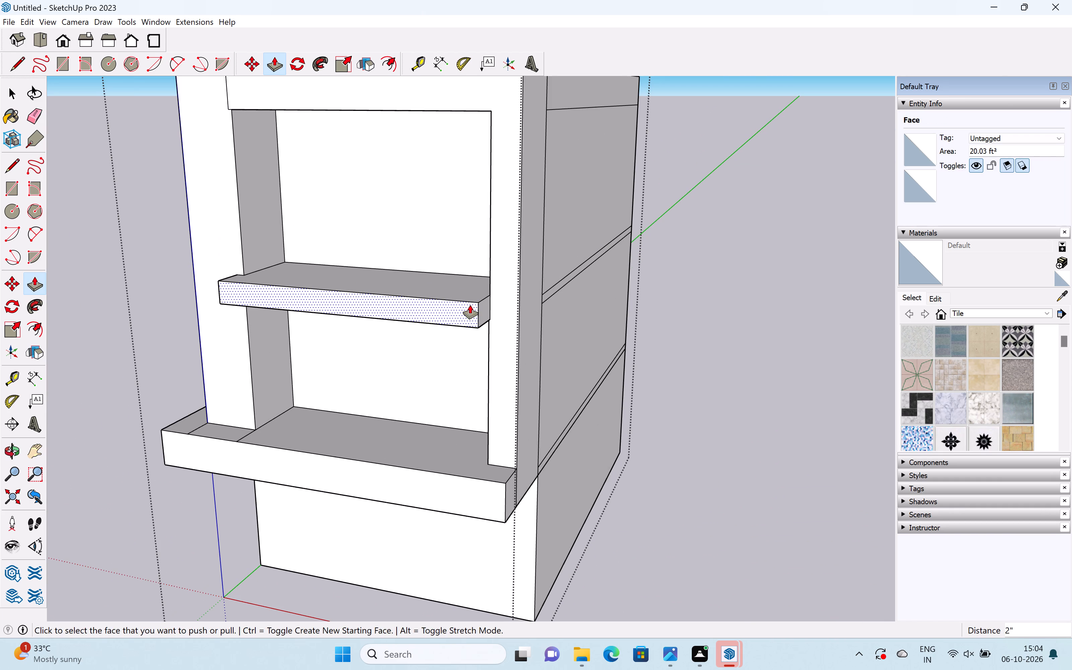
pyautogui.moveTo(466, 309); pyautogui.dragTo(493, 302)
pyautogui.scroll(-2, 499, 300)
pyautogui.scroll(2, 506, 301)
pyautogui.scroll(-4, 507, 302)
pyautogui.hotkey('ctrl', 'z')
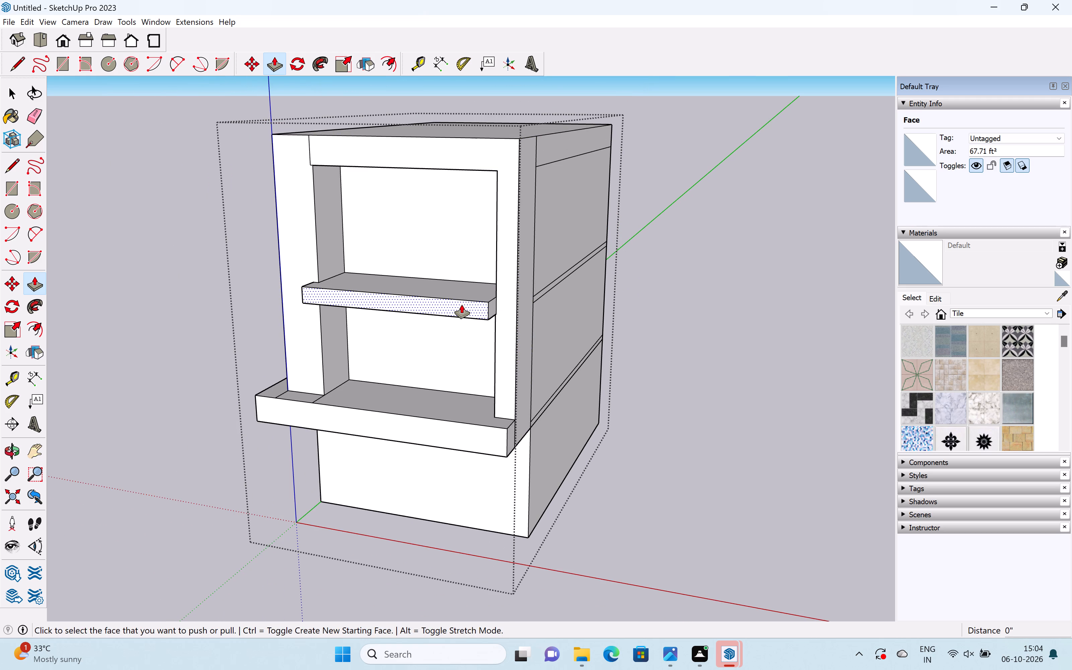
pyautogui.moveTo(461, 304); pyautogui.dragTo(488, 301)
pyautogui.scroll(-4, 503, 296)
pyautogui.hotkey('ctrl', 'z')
# Push/Pull the middle slab's front face back in stages, including one of 7 1/2", until it sits just proud of the piers.
pyautogui.scroll(2, 477, 308)
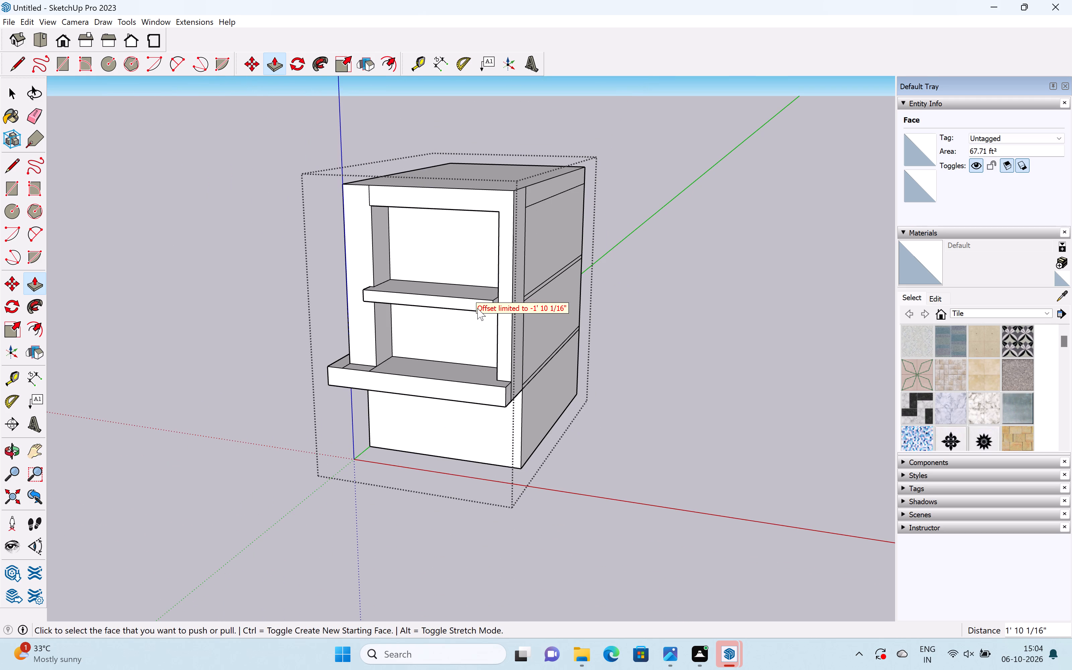
pyautogui.scroll(8, 490, 306)
pyautogui.scroll(-1, 478, 315)
pyautogui.scroll(3, 478, 315)
pyautogui.scroll(5, 499, 287)
pyautogui.moveTo(492, 304); pyautogui.dragTo(493, 305)
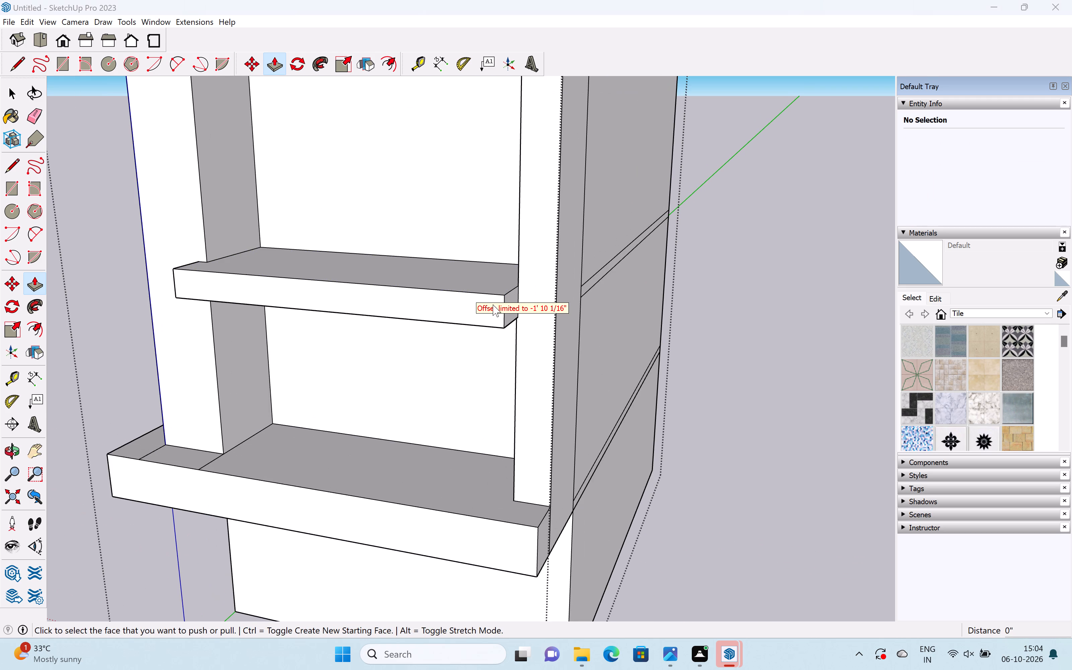
pyautogui.moveTo(493, 305); pyautogui.dragTo(514, 310)
pyautogui.scroll(6, 484, 330)
pyautogui.moveTo(505, 318); pyautogui.dragTo(530, 322)
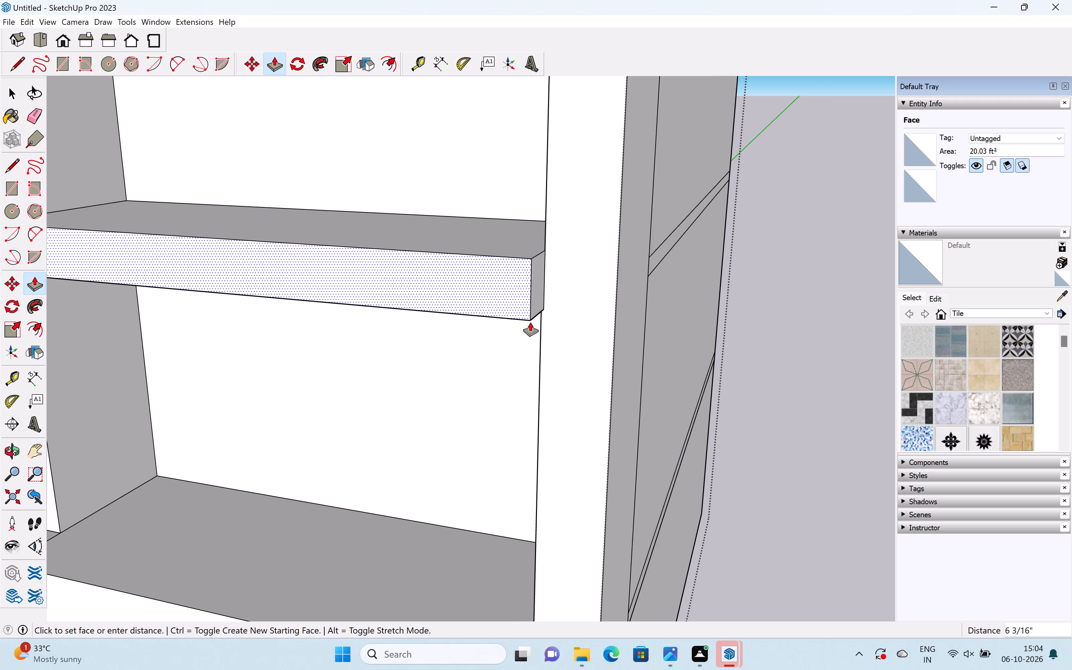
pyautogui.moveTo(530, 322); pyautogui.dragTo(542, 320)
pyautogui.hotkey('ctrl', 'z')
pyautogui.moveTo(514, 300); pyautogui.dragTo(526, 293)
pyautogui.moveTo(526, 292); pyautogui.dragTo(533, 285)
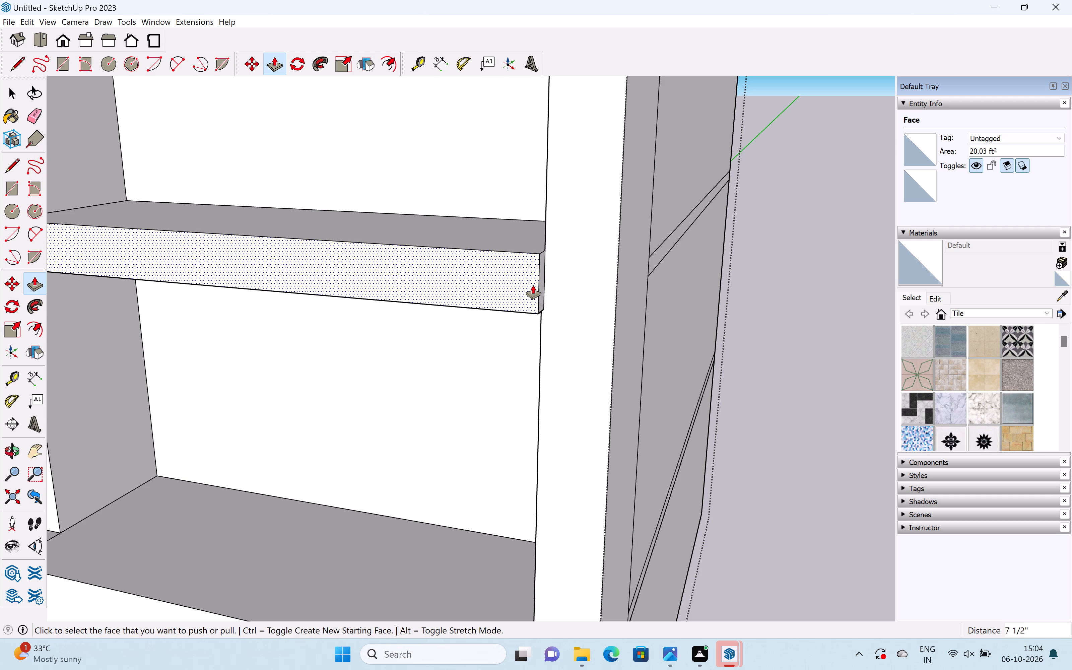
pyautogui.moveTo(533, 285); pyautogui.dragTo(535, 282)
pyautogui.moveTo(537, 281); pyautogui.dragTo(542, 280)
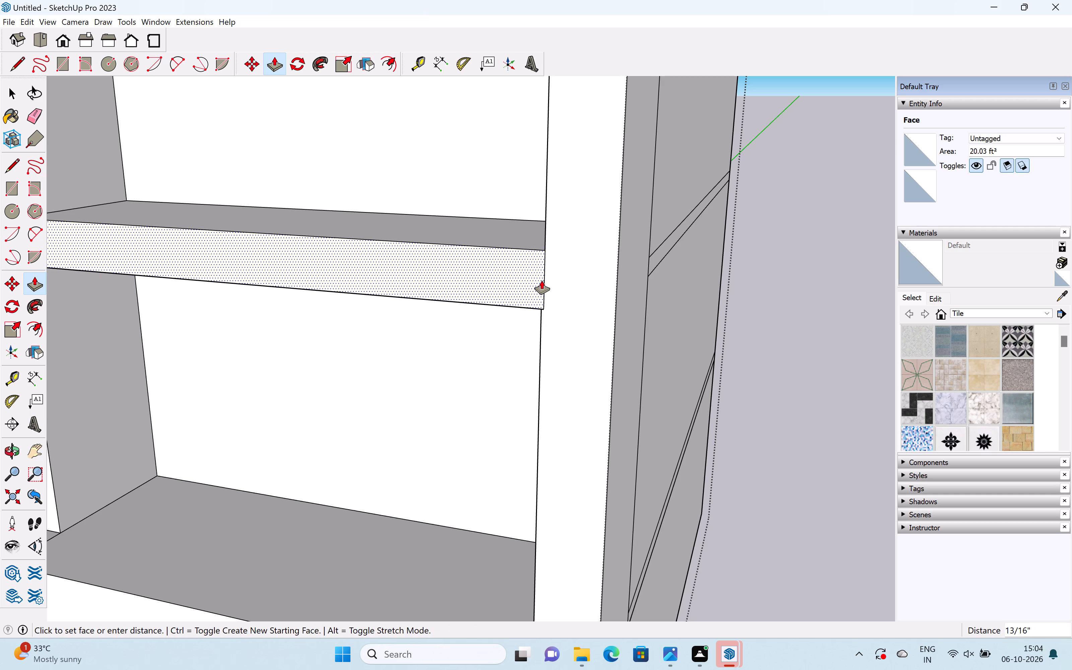
pyautogui.moveTo(542, 280); pyautogui.dragTo(546, 280)
pyautogui.hotkey('ctrl', 'z')
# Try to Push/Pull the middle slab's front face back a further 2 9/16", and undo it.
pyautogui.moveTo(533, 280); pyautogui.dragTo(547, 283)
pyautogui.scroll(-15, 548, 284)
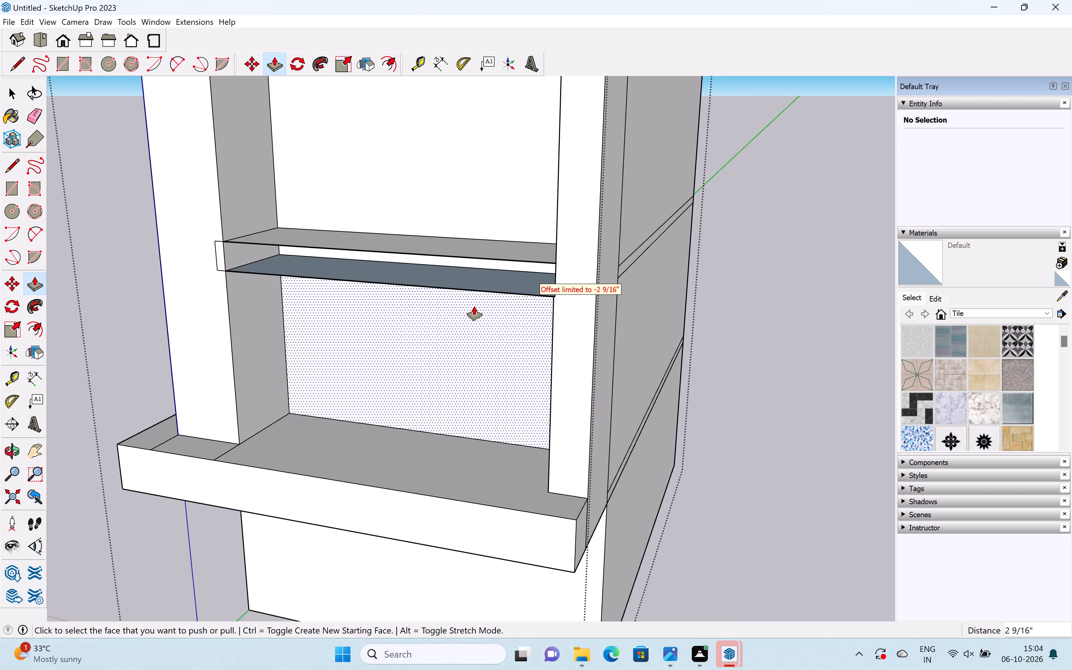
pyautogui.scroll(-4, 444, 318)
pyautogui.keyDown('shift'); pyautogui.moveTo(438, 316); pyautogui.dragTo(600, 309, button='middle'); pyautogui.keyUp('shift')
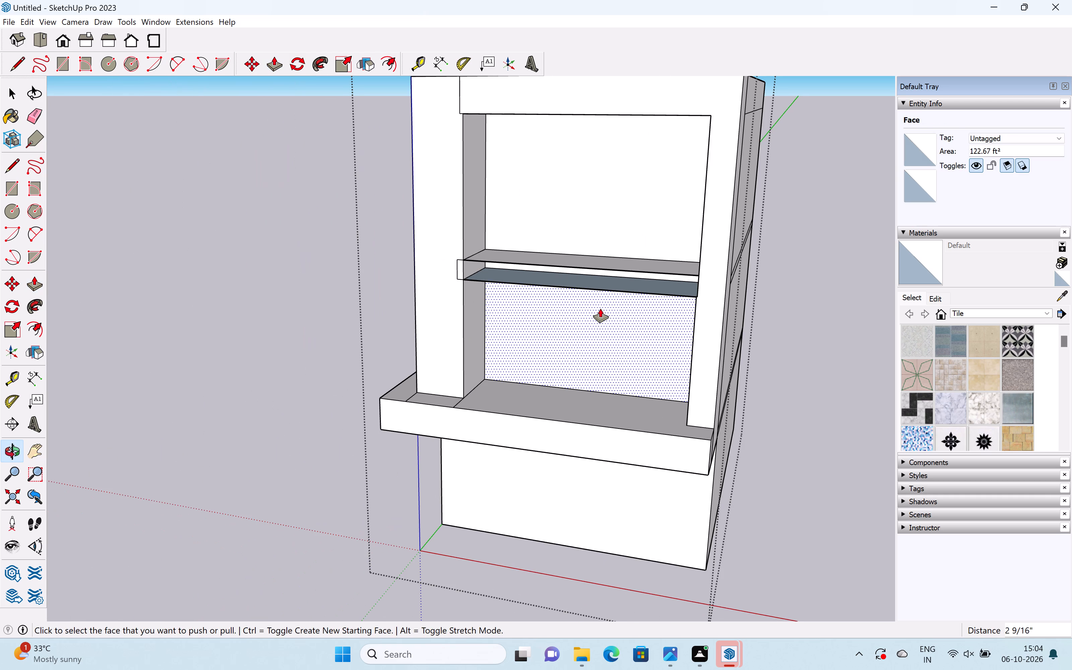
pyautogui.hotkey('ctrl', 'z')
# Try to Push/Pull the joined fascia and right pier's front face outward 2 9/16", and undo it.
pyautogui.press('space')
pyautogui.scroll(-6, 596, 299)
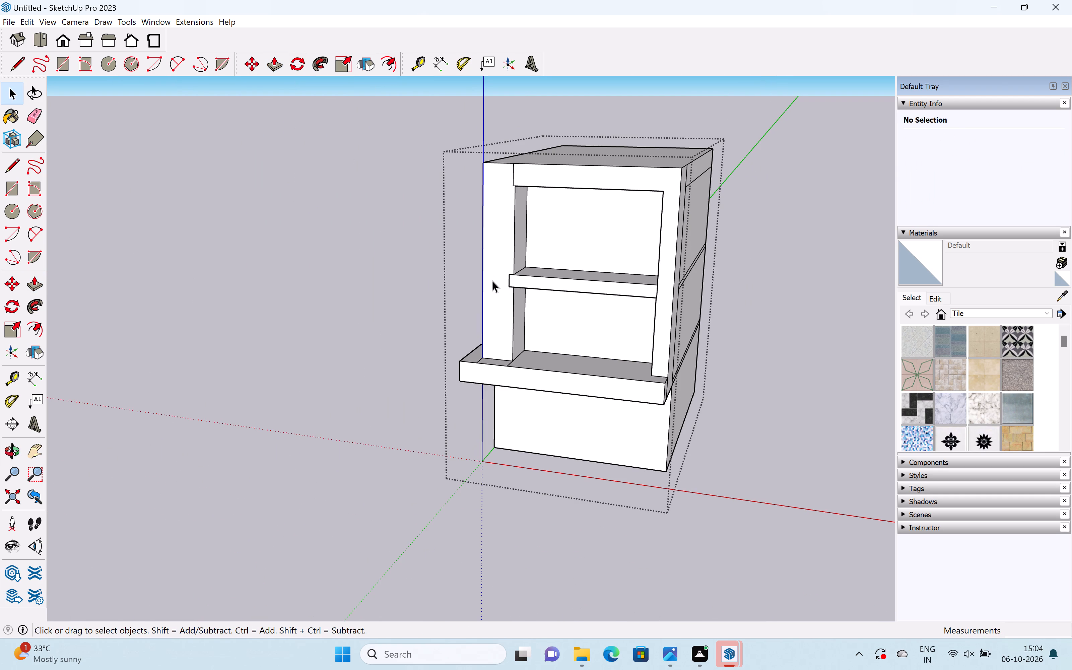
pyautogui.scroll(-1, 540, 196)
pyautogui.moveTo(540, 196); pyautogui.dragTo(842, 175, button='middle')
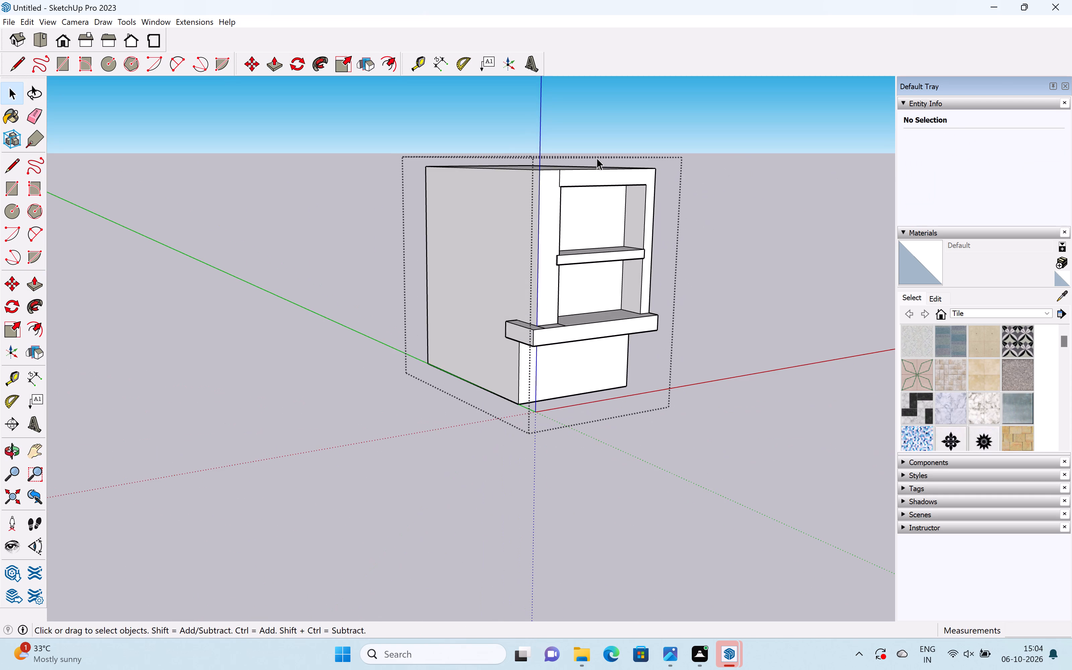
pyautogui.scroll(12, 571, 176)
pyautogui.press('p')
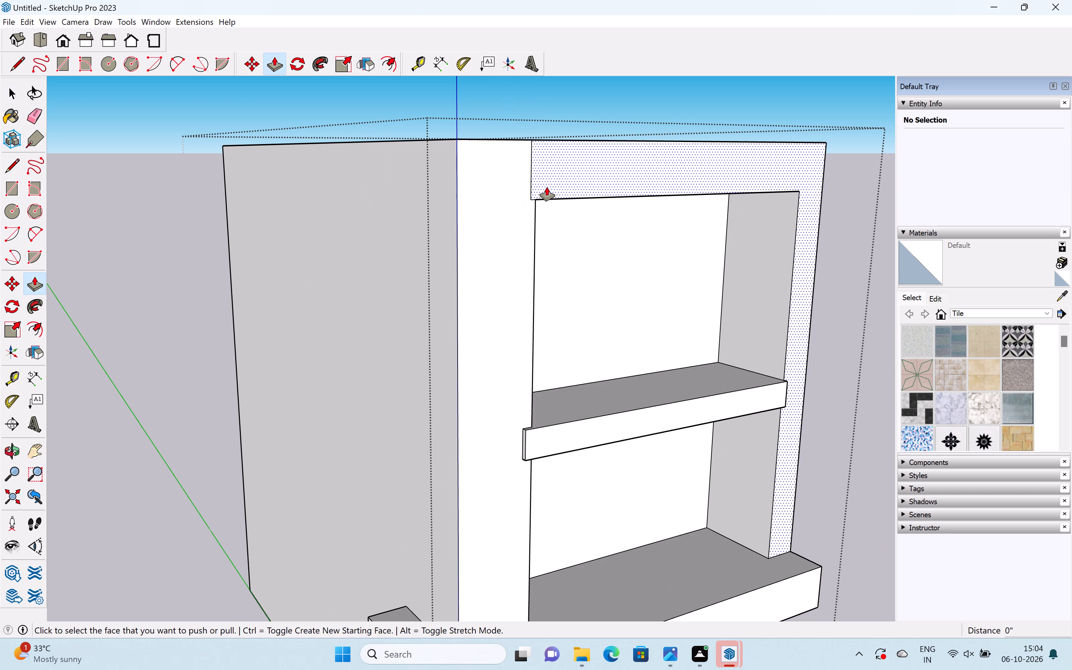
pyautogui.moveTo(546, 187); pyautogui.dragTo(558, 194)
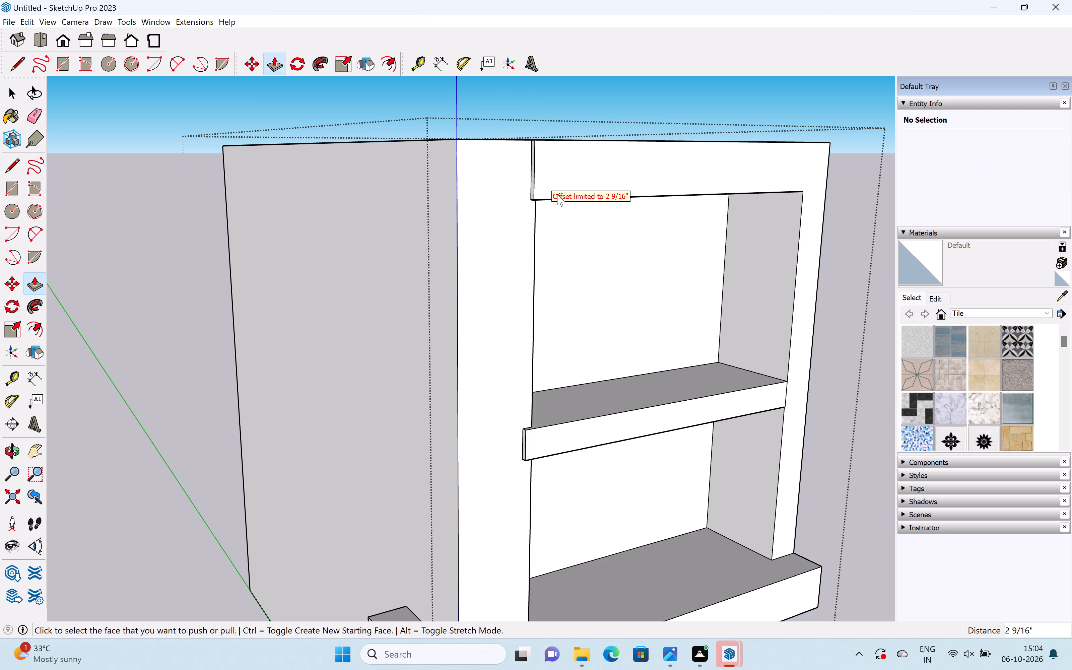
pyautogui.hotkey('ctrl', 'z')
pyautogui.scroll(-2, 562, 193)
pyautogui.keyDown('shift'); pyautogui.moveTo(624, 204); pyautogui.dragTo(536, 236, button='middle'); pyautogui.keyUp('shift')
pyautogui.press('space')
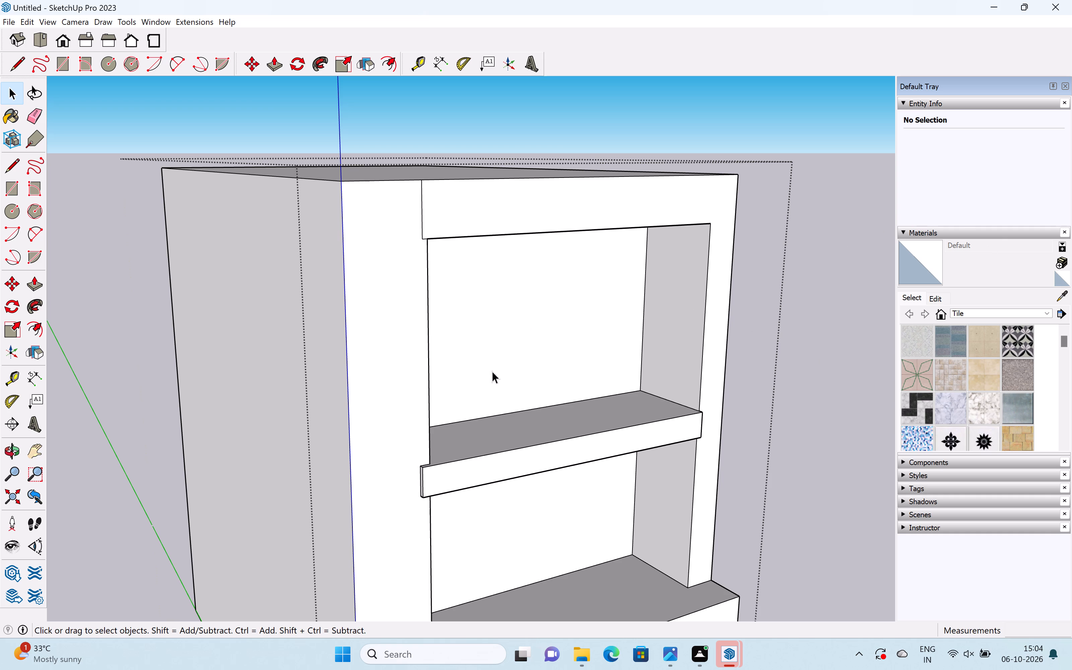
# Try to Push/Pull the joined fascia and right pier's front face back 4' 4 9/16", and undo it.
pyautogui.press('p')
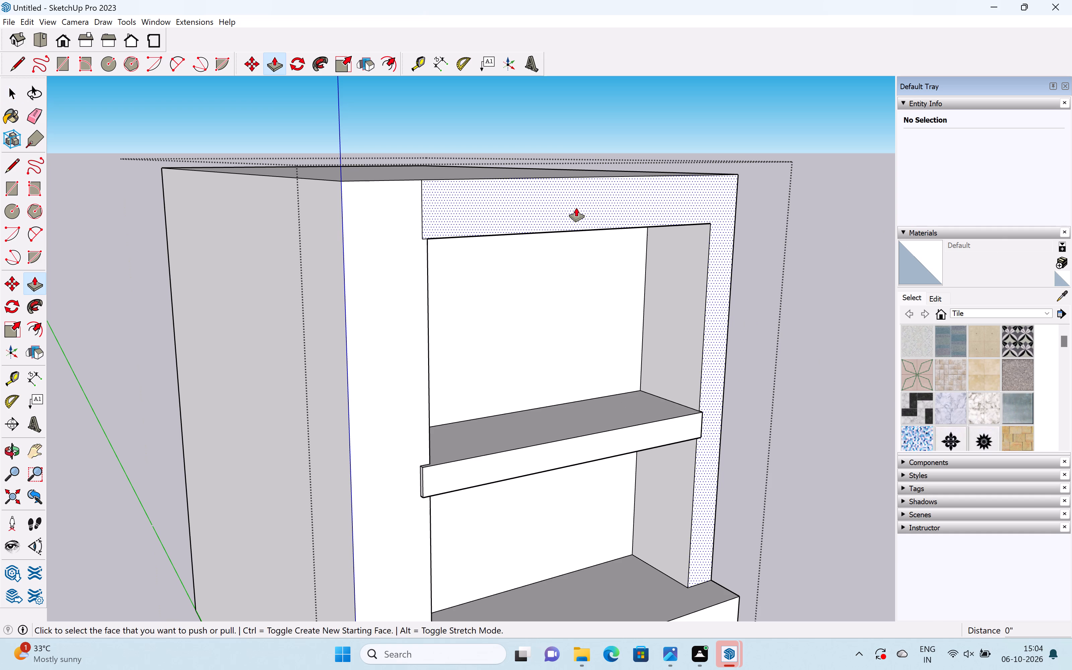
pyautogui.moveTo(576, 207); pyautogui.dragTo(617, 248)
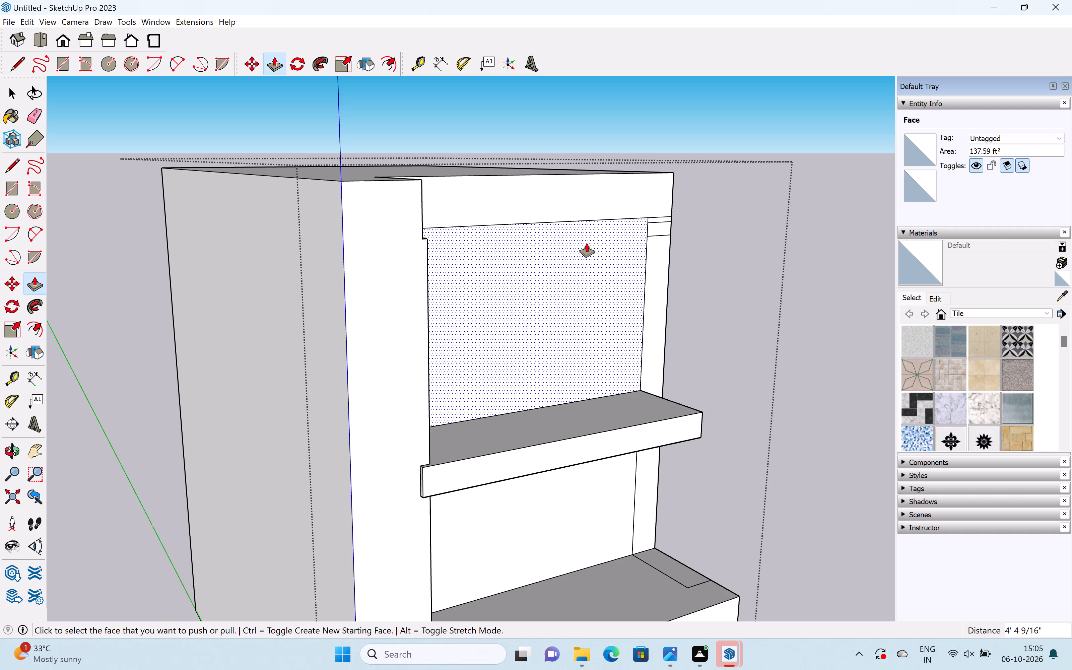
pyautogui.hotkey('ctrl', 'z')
# Push/Pull the left pier's front face slightly back, behind the fascia and middle slab.
pyautogui.moveTo(394, 226); pyautogui.dragTo(384, 223)
# Push/Pull the joined fascia and right pier's front face outward 2 9/16" and a further 1' 3 5/16".
pyautogui.moveTo(441, 218); pyautogui.dragTo(471, 234)
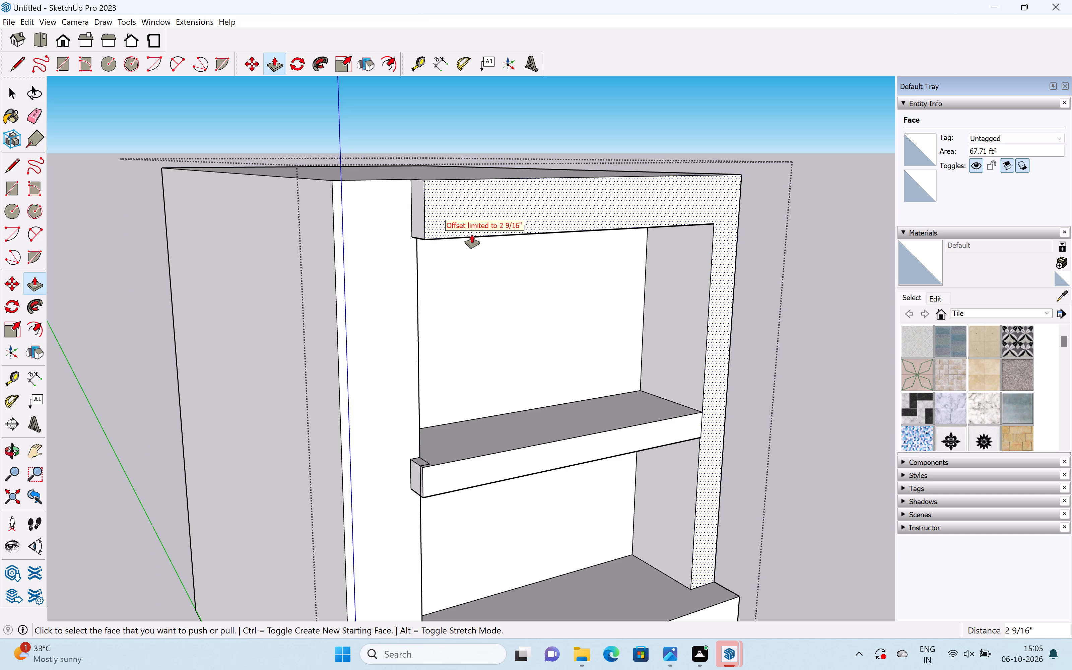
pyautogui.scroll(2, 509, 218)
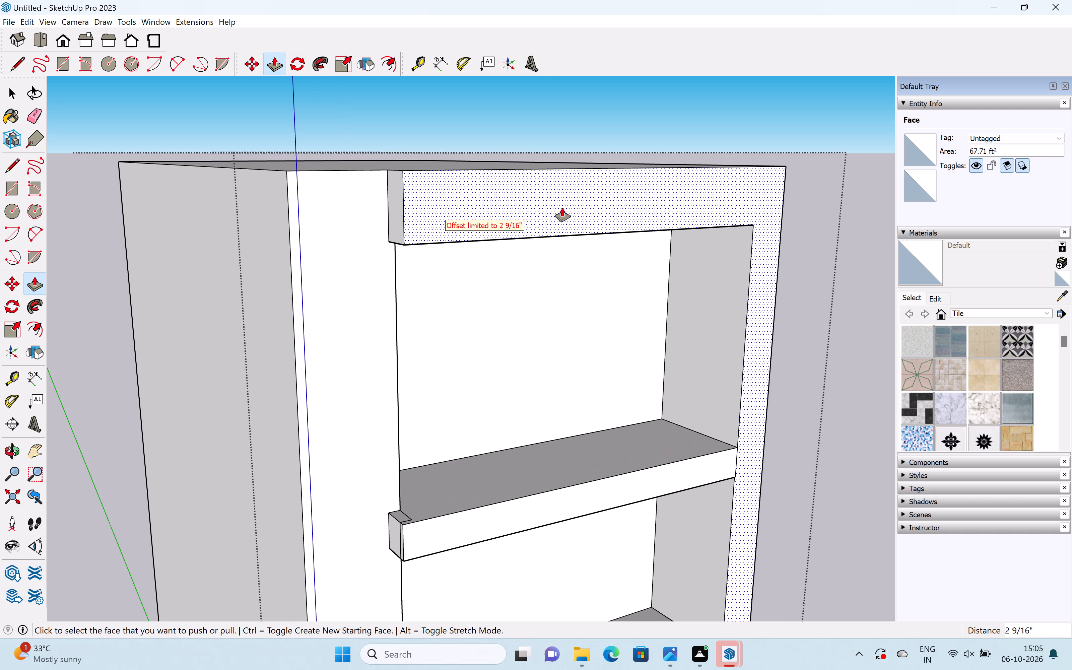
pyautogui.moveTo(586, 208); pyautogui.dragTo(607, 223)
# Push/Pull the middle slab's front face outward 1' 2", close to the right pier's front face.
pyautogui.scroll(-7, 607, 223)
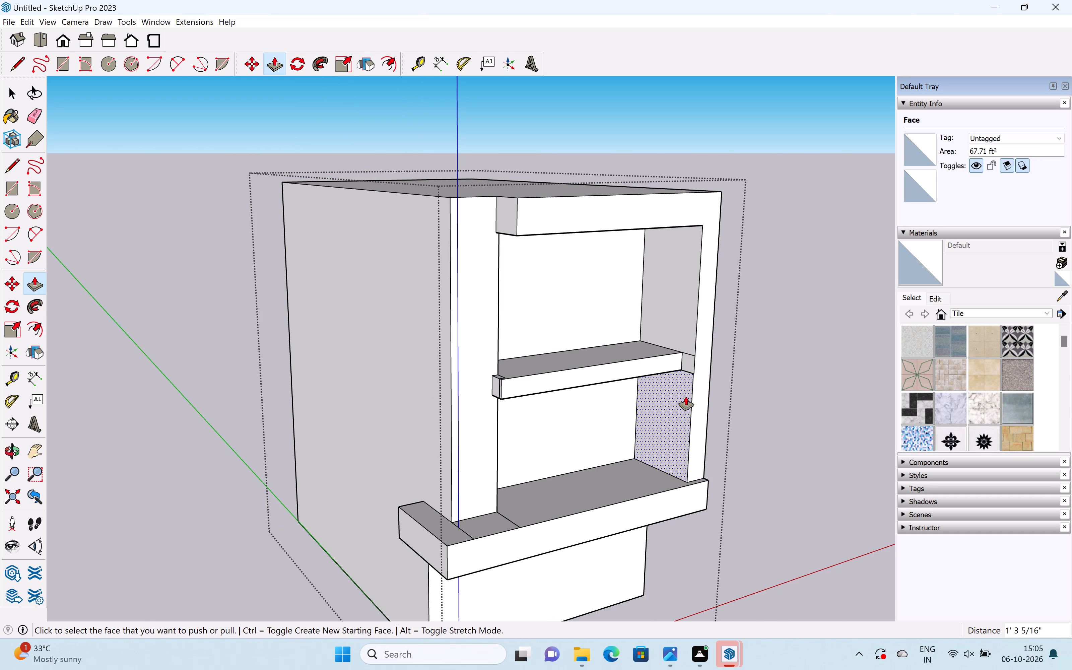
pyautogui.moveTo(651, 362); pyautogui.dragTo(661, 368)
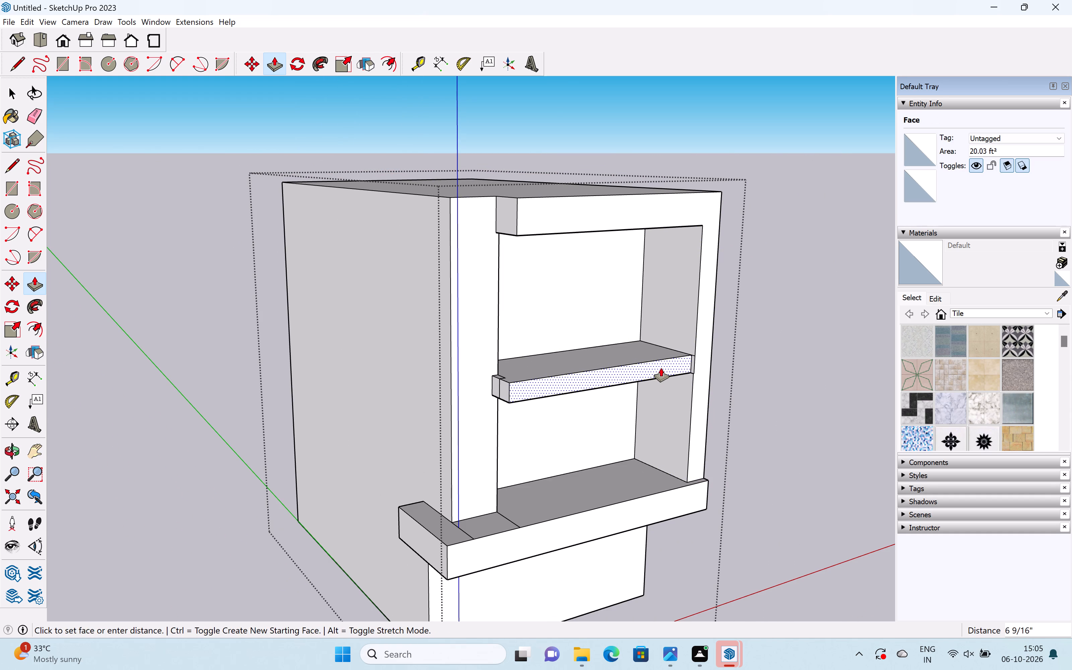
pyautogui.moveTo(661, 368); pyautogui.dragTo(661, 368)
# Erase the vertical seam on the middle slab's left end face.
pyautogui.scroll(7, 485, 391)
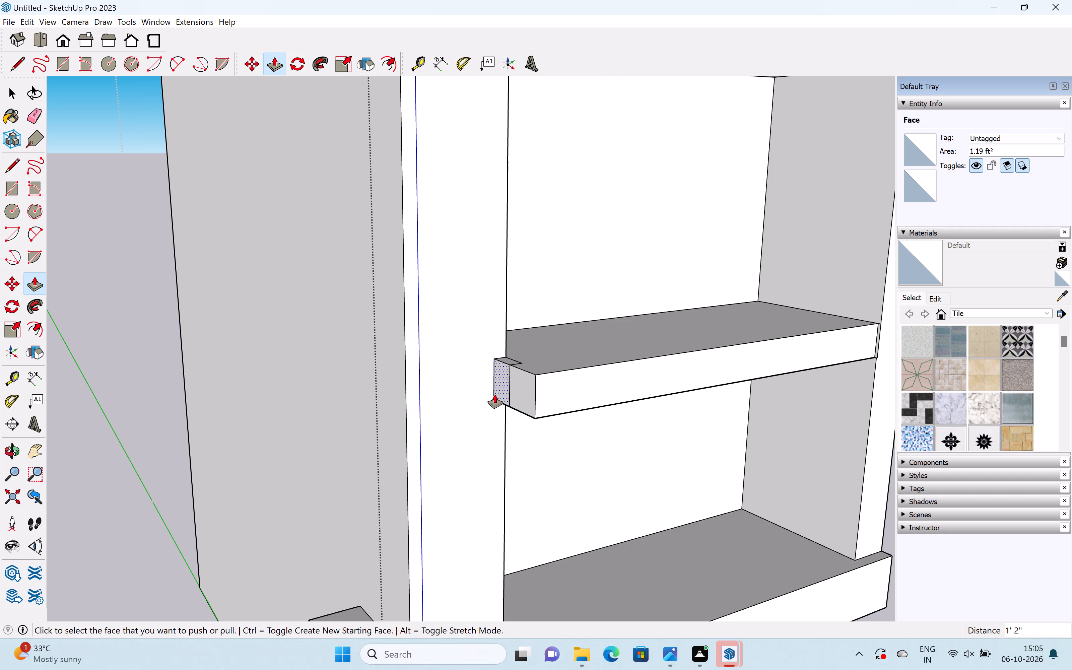
pyautogui.write('v')
pyautogui.press('space')
pyautogui.press('space')
pyautogui.press('e')
pyautogui.moveTo(500, 387); pyautogui.dragTo(521, 398)
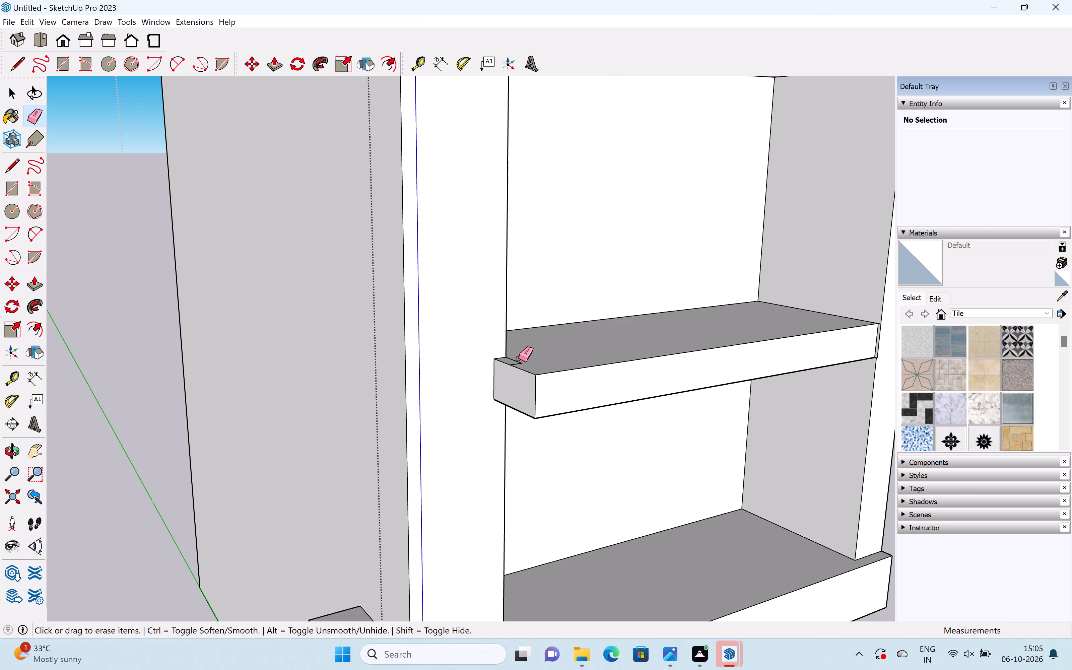
# Erase the leftover seam on the middle slab's top face beside the left pier, undoing any erasure that removes faces.
pyautogui.scroll(5, 518, 358)
pyautogui.moveTo(510, 364); pyautogui.dragTo(519, 377)
pyautogui.hotkey('ctrl', 'z')
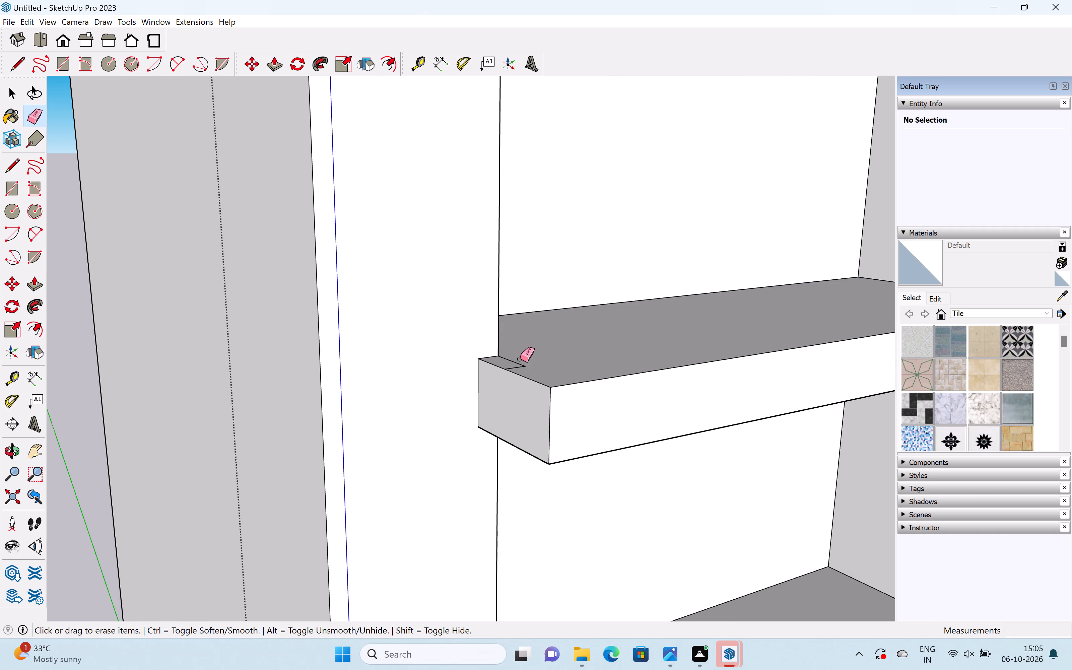
pyautogui.scroll(5, 520, 359)
pyautogui.moveTo(518, 362); pyautogui.dragTo(514, 366)
pyautogui.moveTo(515, 370); pyautogui.dragTo(523, 389)
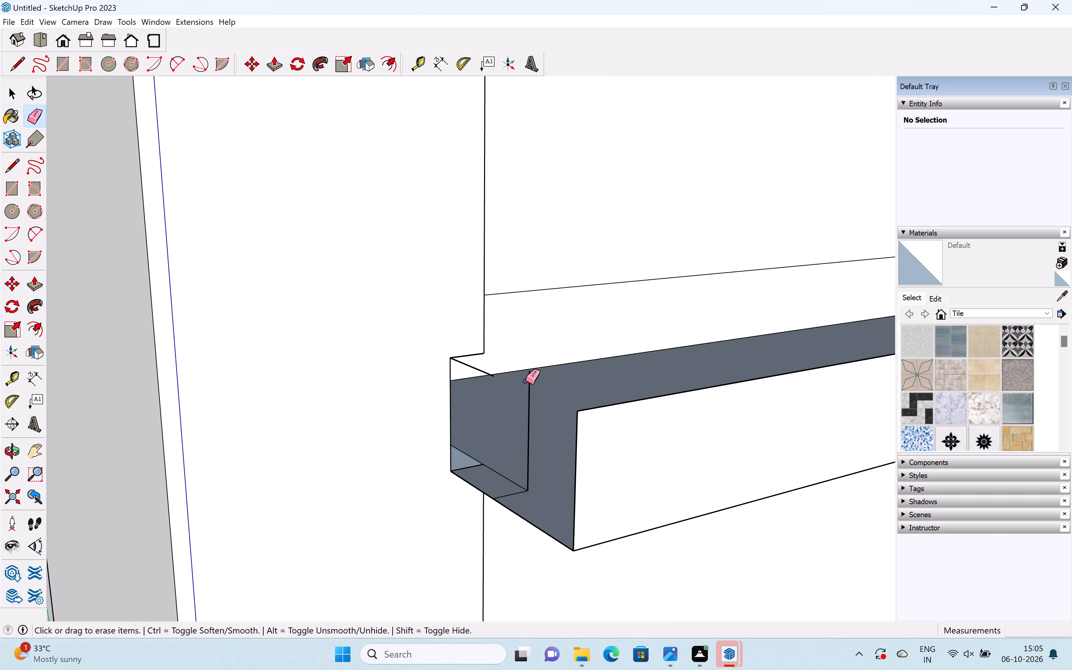
pyautogui.hotkey('ctrl', 'z')
pyautogui.click(518, 371)
pyautogui.press('space')
pyautogui.scroll(-3, 518, 371)
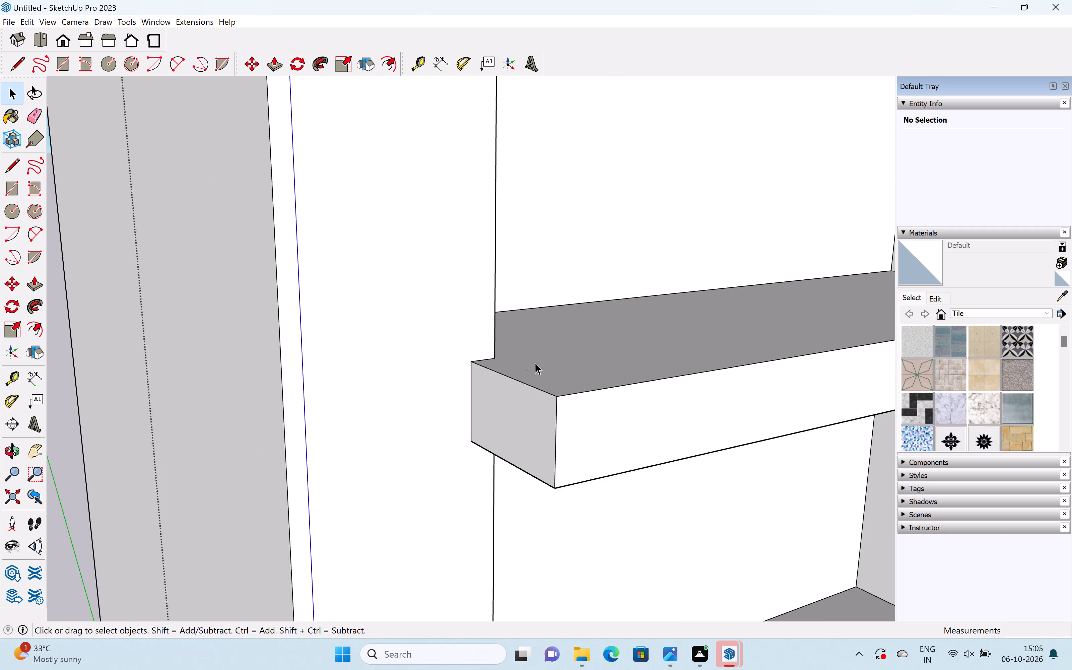
pyautogui.scroll(-20, 535, 362)
pyautogui.scroll(-1, 535, 362)
# Erase the seam on the underside of the roof fascia at its left end.
pyautogui.scroll(6, 582, 269)
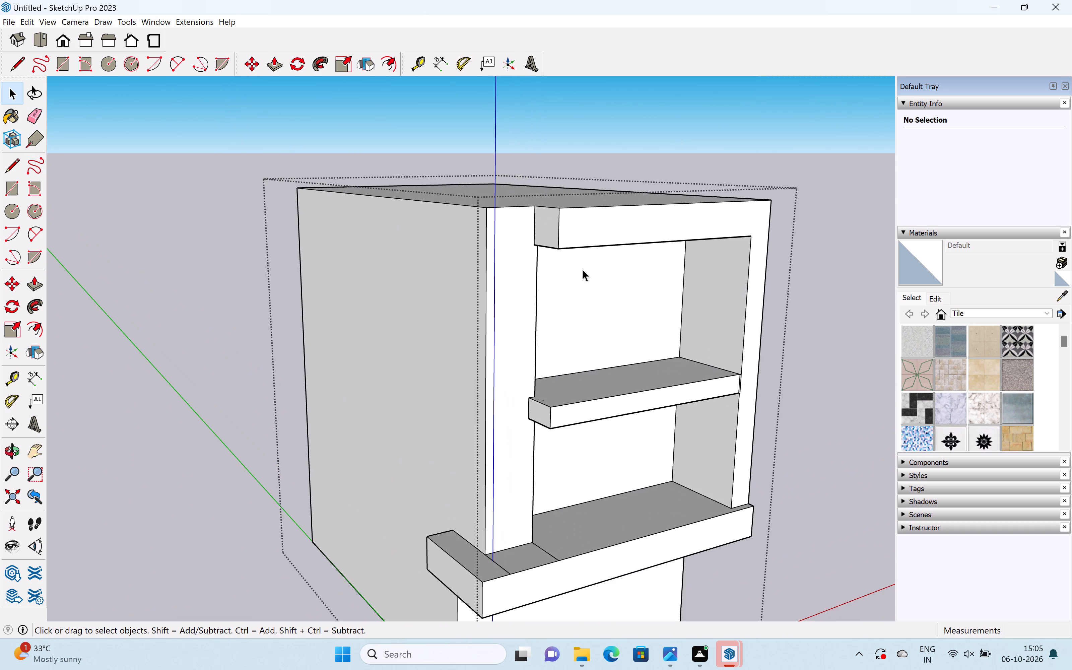
pyautogui.scroll(5, 582, 269)
pyautogui.moveTo(564, 250); pyautogui.dragTo(552, 183, button='middle')
pyautogui.keyDown('shift'); pyautogui.moveTo(552, 183); pyautogui.dragTo(544, 275, button='middle'); pyautogui.keyUp('shift')
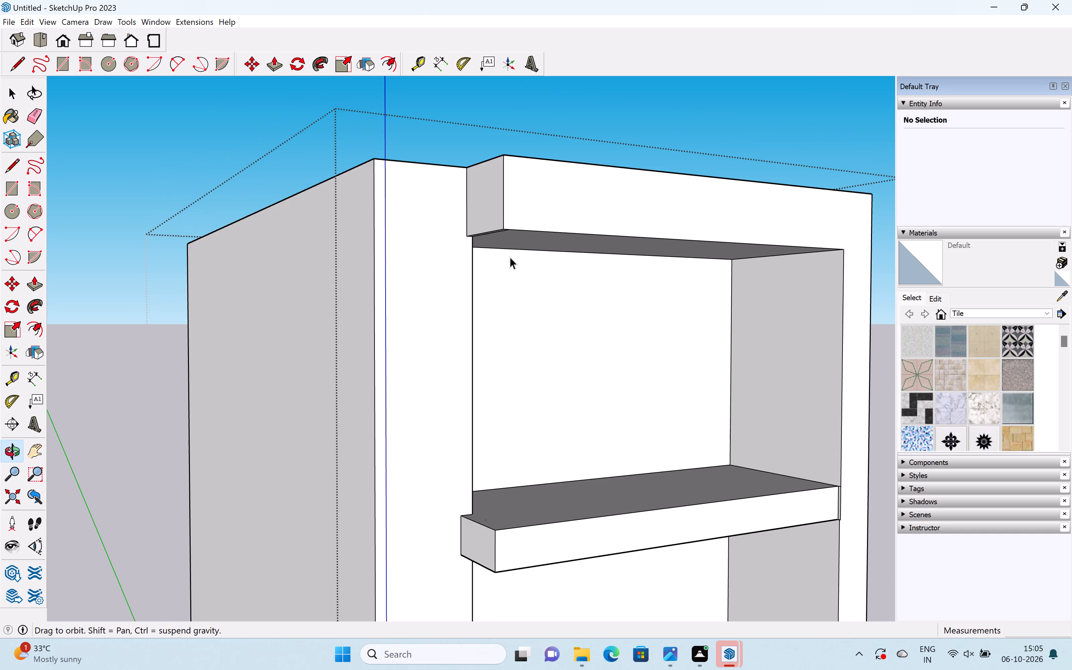
pyautogui.moveTo(498, 248); pyautogui.dragTo(495, 210, button='middle')
pyautogui.scroll(6, 495, 210)
pyautogui.press('e')
pyautogui.press('e')
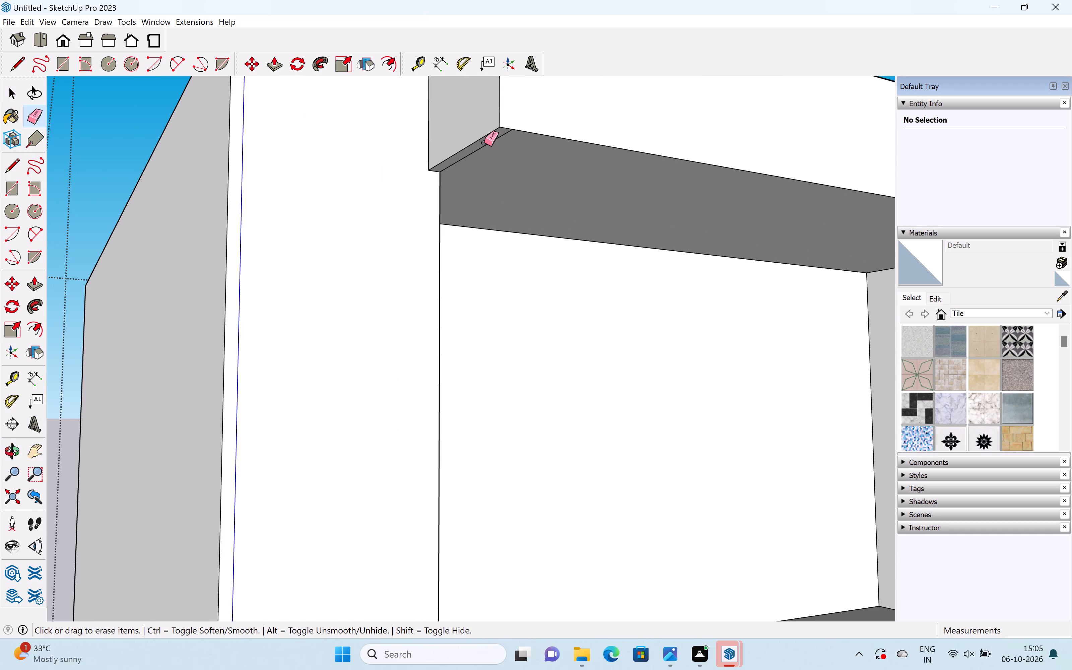
pyautogui.click(484, 144)
pyautogui.press('space')
# Push/Pull the roof fascia's underside down 5 1/16" as a new starting face to form a thin band.
pyautogui.write('p')
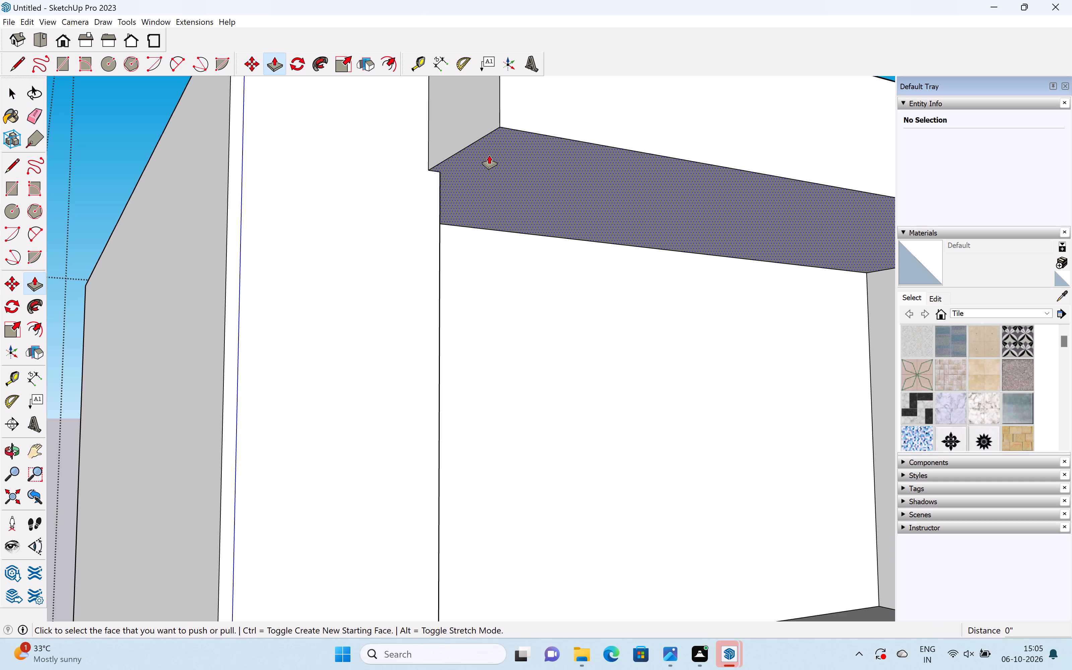
pyautogui.click(491, 159)
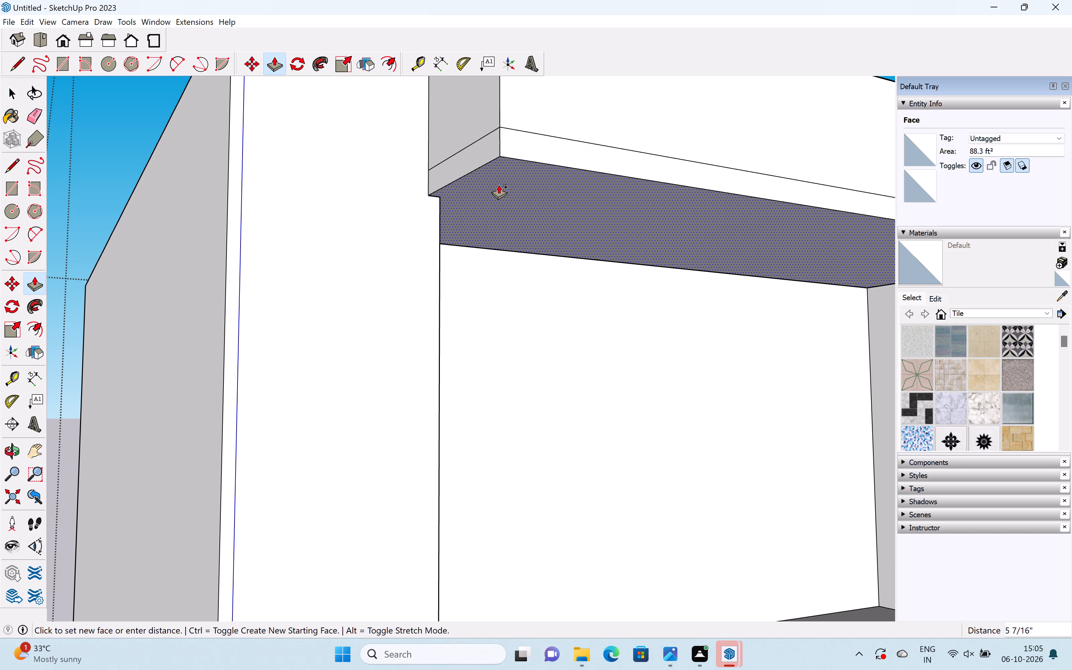
pyautogui.click(499, 185)
# Push/Pull the left end face of the thin band below the fascia outward 4 7/8".
pyautogui.moveTo(451, 179); pyautogui.dragTo(532, 314, button='middle')
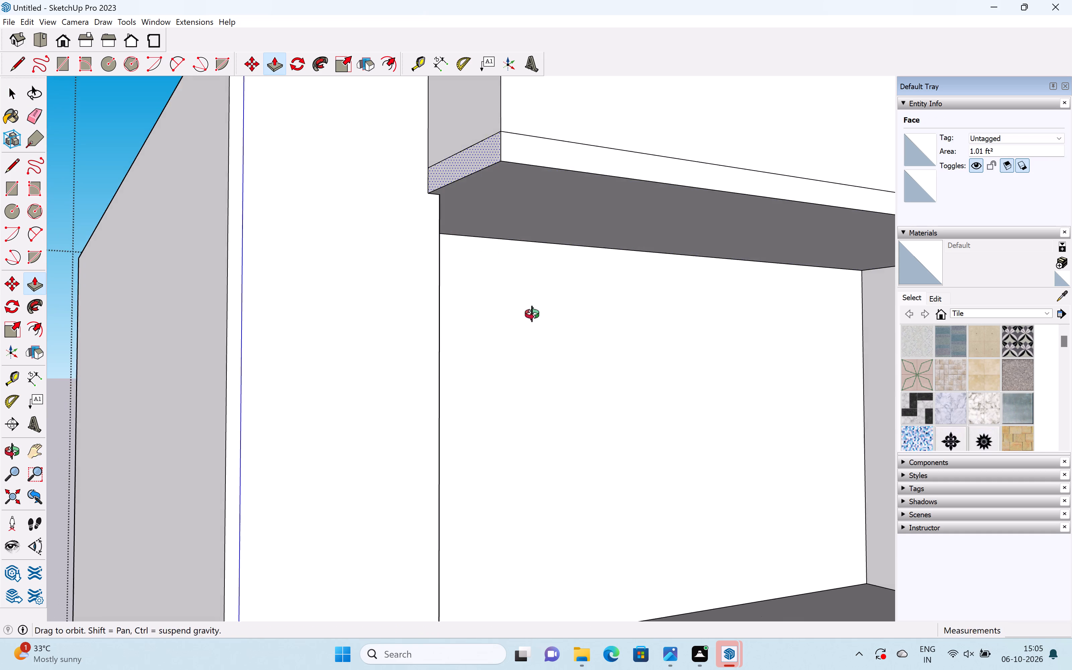
pyautogui.moveTo(532, 314); pyautogui.dragTo(544, 324, button='middle')
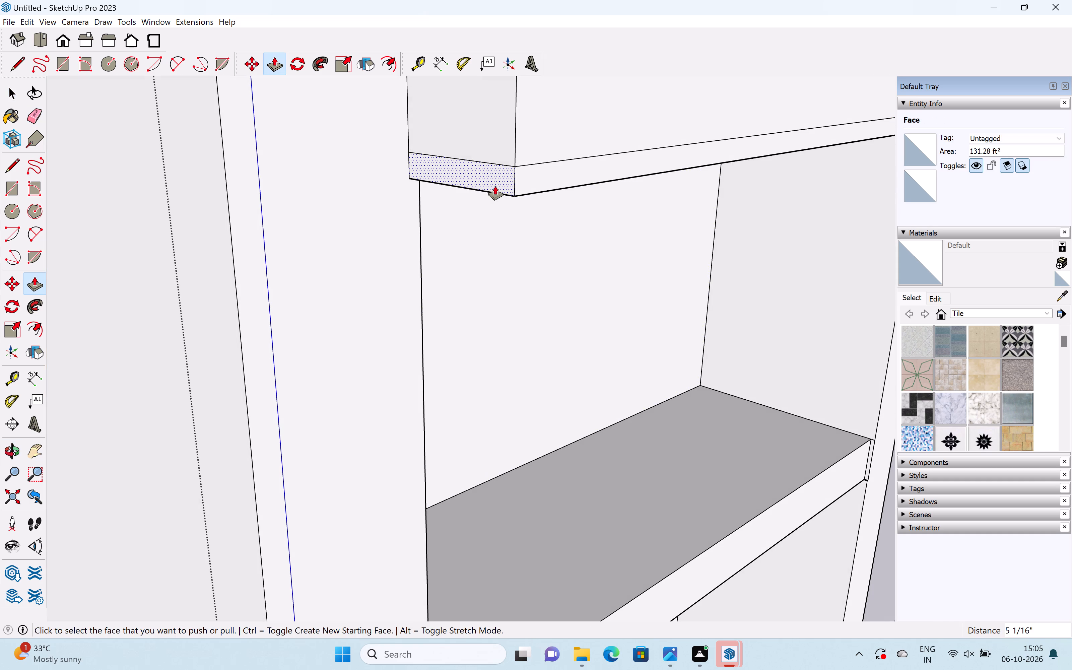
pyautogui.moveTo(496, 185); pyautogui.dragTo(477, 195)
# Push/Pull the front face of the thin band below the fascia outward 3 5/8".
pyautogui.scroll(-2, 500, 177)
pyautogui.keyDown('shift'); pyautogui.moveTo(498, 182); pyautogui.dragTo(433, 264, button='middle'); pyautogui.keyUp('shift')
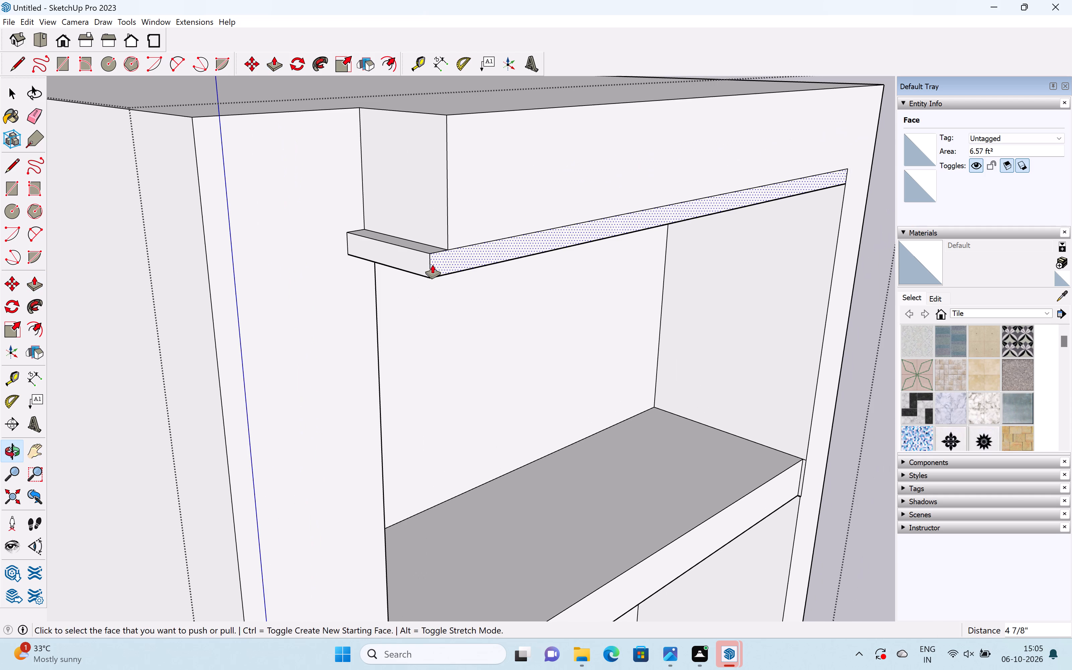
pyautogui.moveTo(513, 241); pyautogui.dragTo(519, 248)
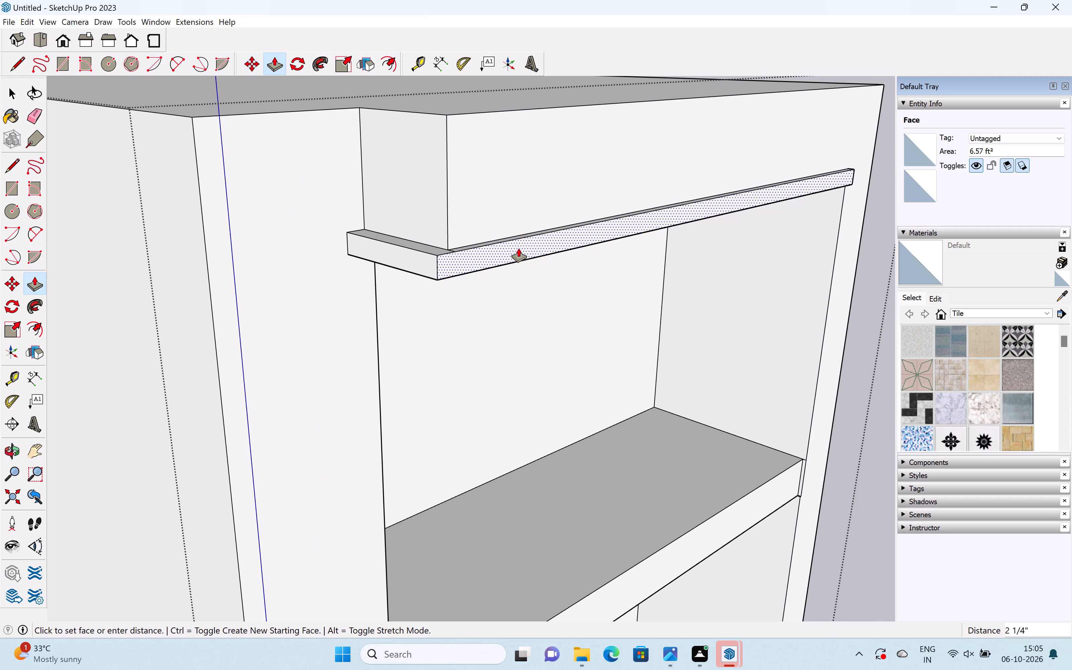
pyautogui.moveTo(519, 248); pyautogui.dragTo(522, 252)
# Push/Pull the right end face of the projecting band below the fascia inward 2 13/16".
pyautogui.scroll(-2, 534, 245)
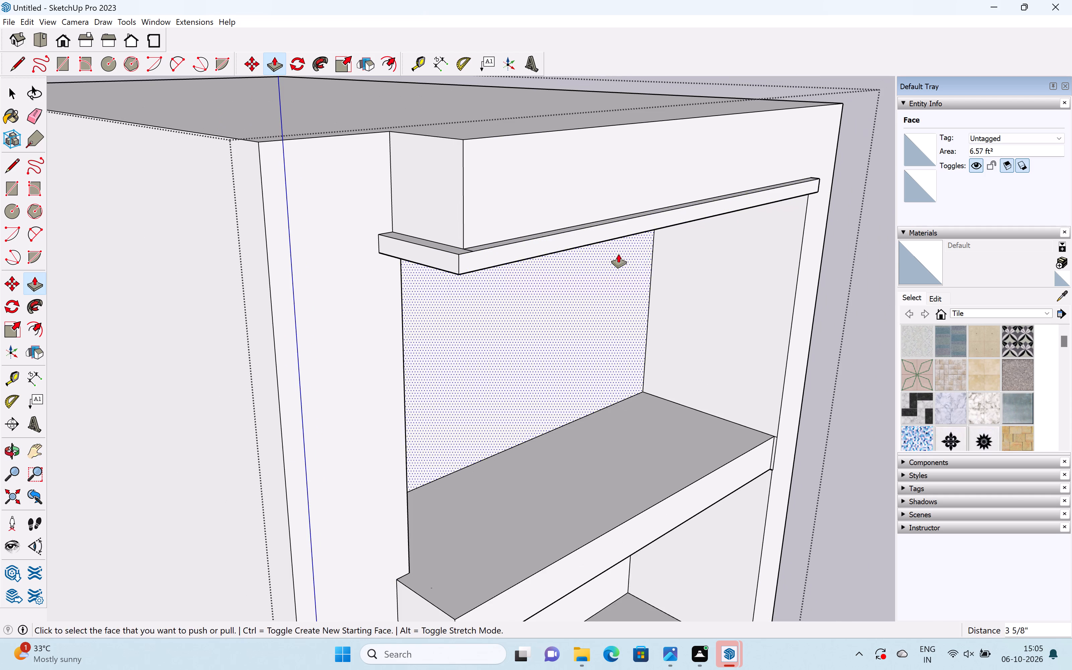
pyautogui.moveTo(688, 251); pyautogui.dragTo(276, 234, button='middle')
pyautogui.keyDown('shift'); pyautogui.moveTo(392, 211); pyautogui.dragTo(574, 315, button='middle'); pyautogui.keyUp('shift')
pyautogui.scroll(3, 528, 277)
pyautogui.scroll(-1, 519, 274)
pyautogui.scroll(2, 517, 273)
pyautogui.moveTo(499, 282); pyautogui.dragTo(487, 284)
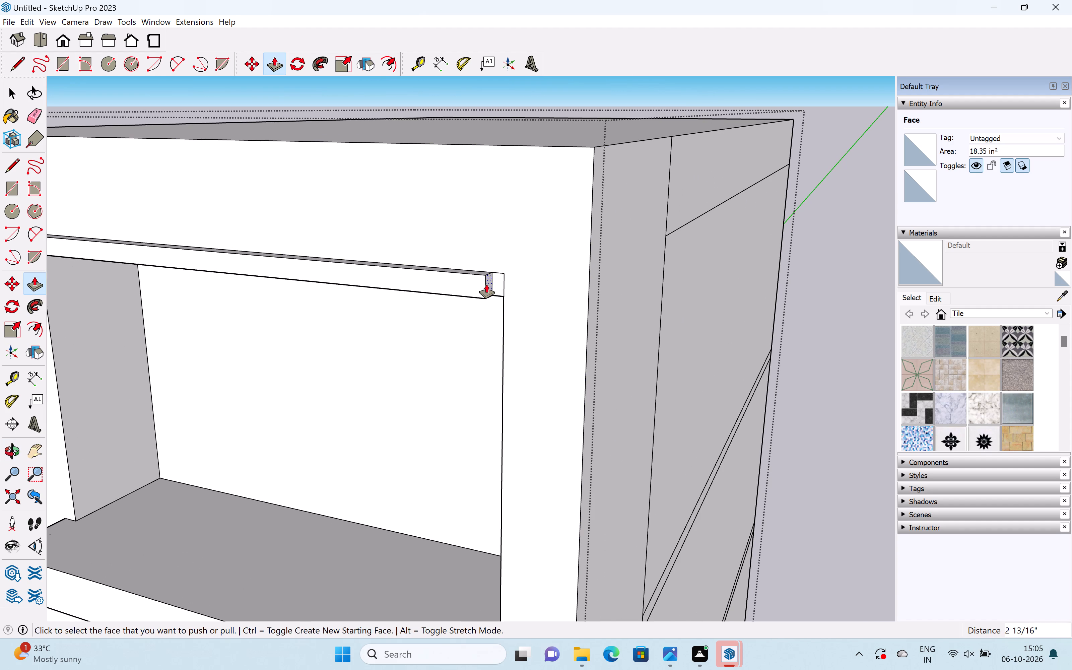
pyautogui.scroll(2, 486, 284)
pyautogui.moveTo(490, 287); pyautogui.dragTo(603, 189, button='middle')
pyautogui.scroll(1, 604, 188)
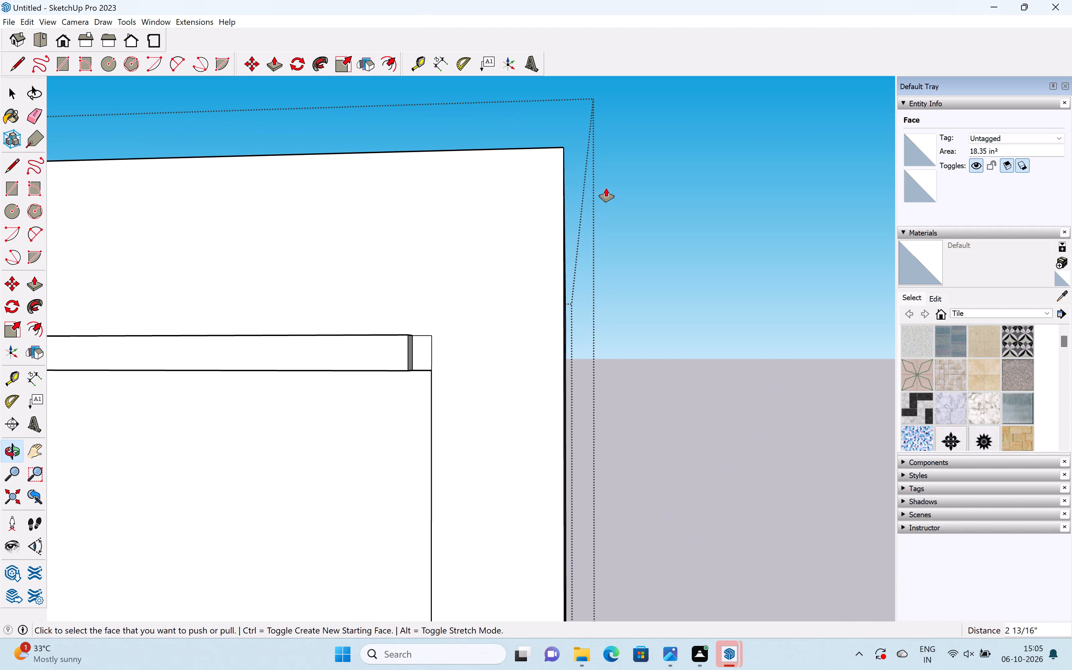
# Undo the inward Push/Pull of the right end face of the band below the fascia.
pyautogui.scroll(-4, 606, 188)
pyautogui.hotkey('ctrl', 'z')
pyautogui.scroll(-7, 655, 204)
pyautogui.moveTo(554, 222); pyautogui.dragTo(554, 222, button='middle')
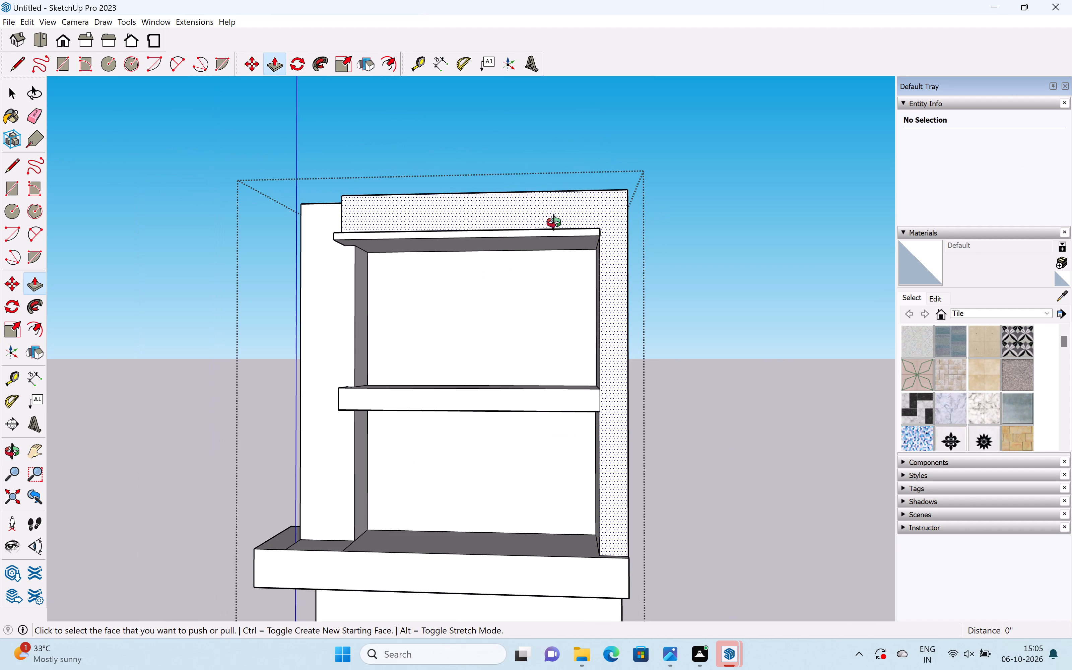
# Examine the right end of the projecting band below the fascia and its junction with the right pier from several angles.
pyautogui.moveTo(554, 222); pyautogui.dragTo(584, 307, button='middle')
pyautogui.scroll(1, 636, 337)
pyautogui.middleClick(636, 337)
pyautogui.moveTo(736, 349); pyautogui.dragTo(543, 358, button='middle')
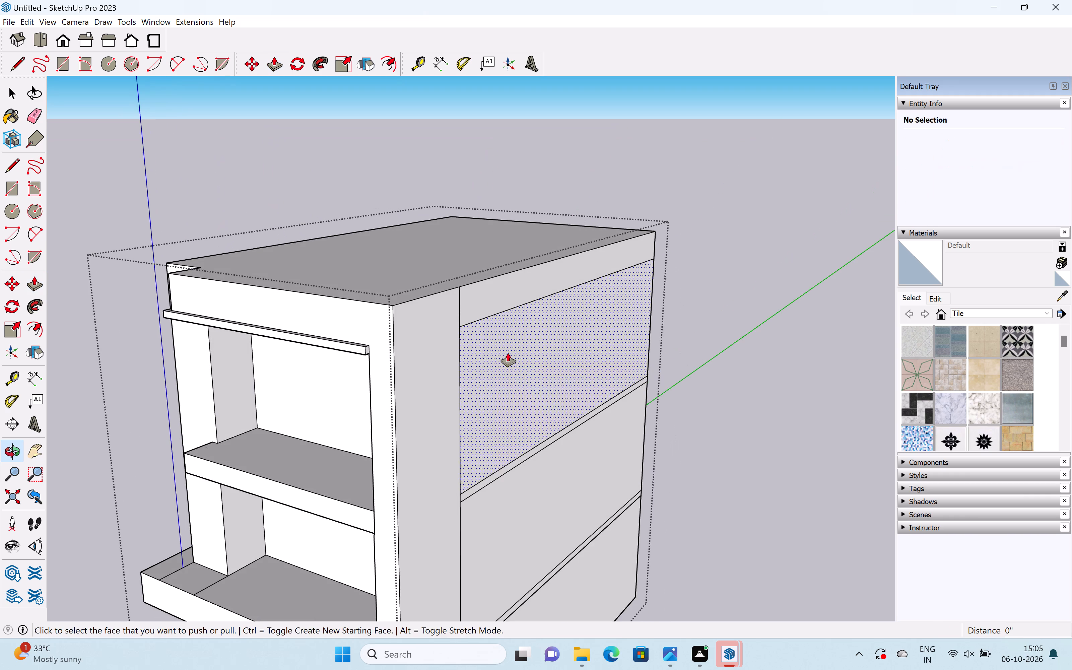
pyautogui.keyDown('shift'); pyautogui.moveTo(380, 356); pyautogui.dragTo(508, 333, button='middle'); pyautogui.keyUp('shift')
pyautogui.scroll(4, 472, 342)
pyautogui.scroll(-1, 471, 340)
pyautogui.scroll(4, 474, 334)
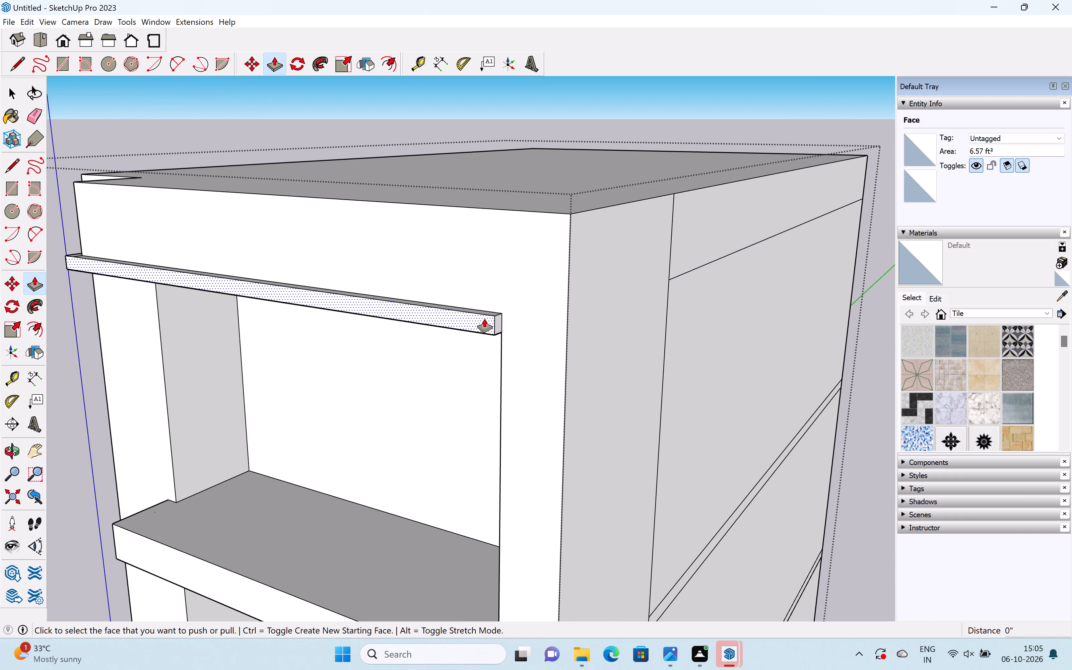
pyautogui.scroll(10, 494, 327)
pyautogui.scroll(-2, 510, 314)
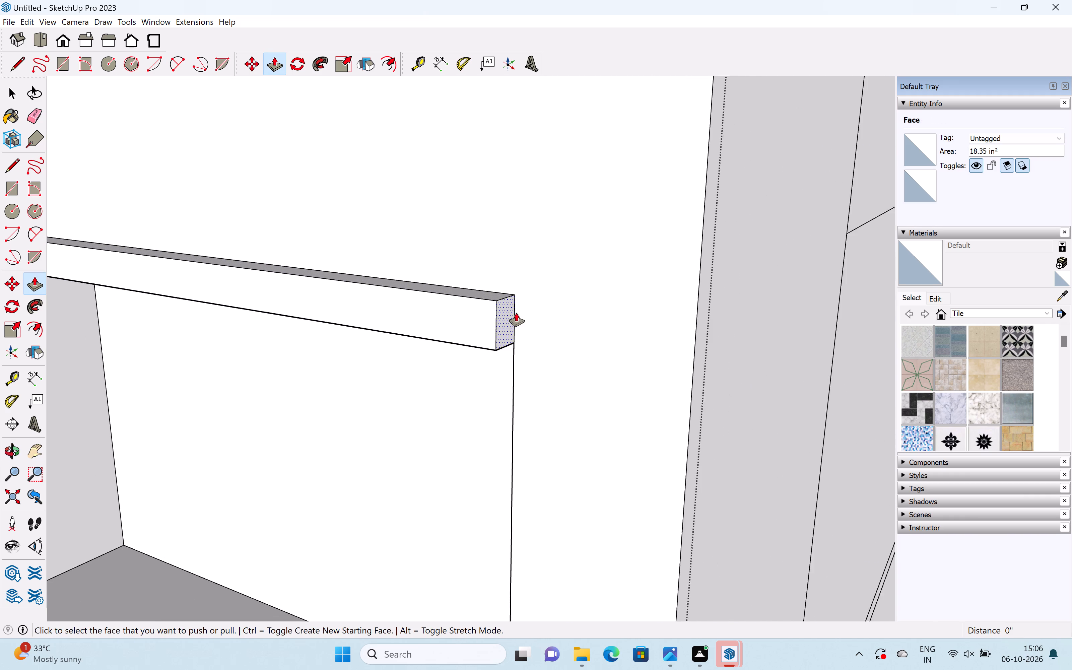
pyautogui.scroll(-10, 516, 313)
pyautogui.scroll(2, 521, 306)
pyautogui.scroll(-12, 522, 305)
pyautogui.moveTo(432, 333); pyautogui.dragTo(715, 321, button='middle')
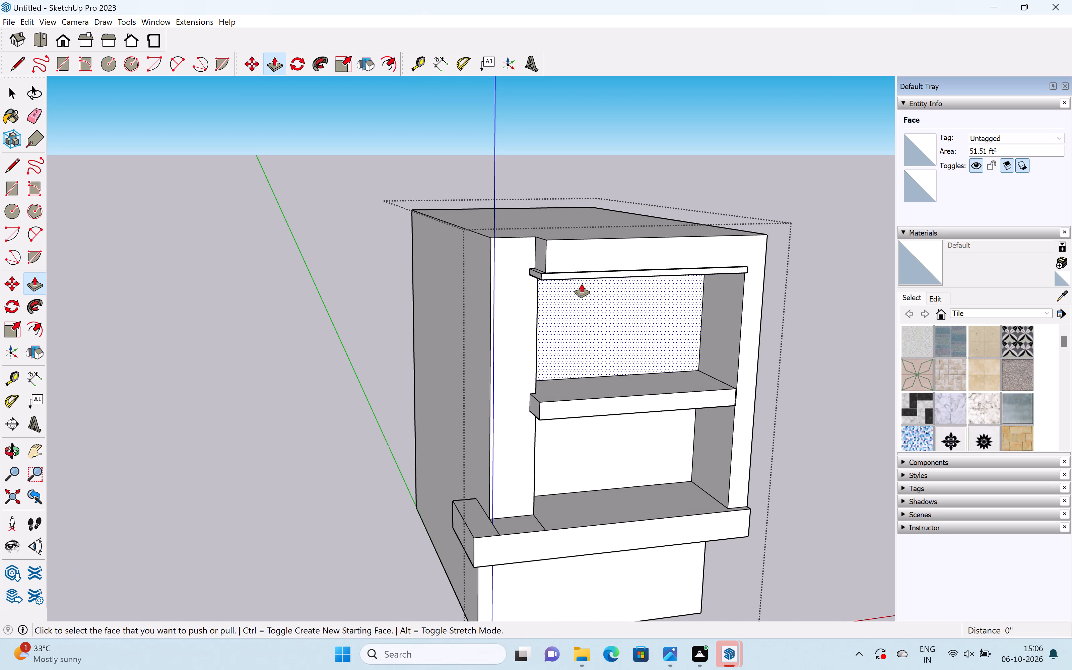
pyautogui.moveTo(717, 271); pyautogui.dragTo(355, 270, button='middle')
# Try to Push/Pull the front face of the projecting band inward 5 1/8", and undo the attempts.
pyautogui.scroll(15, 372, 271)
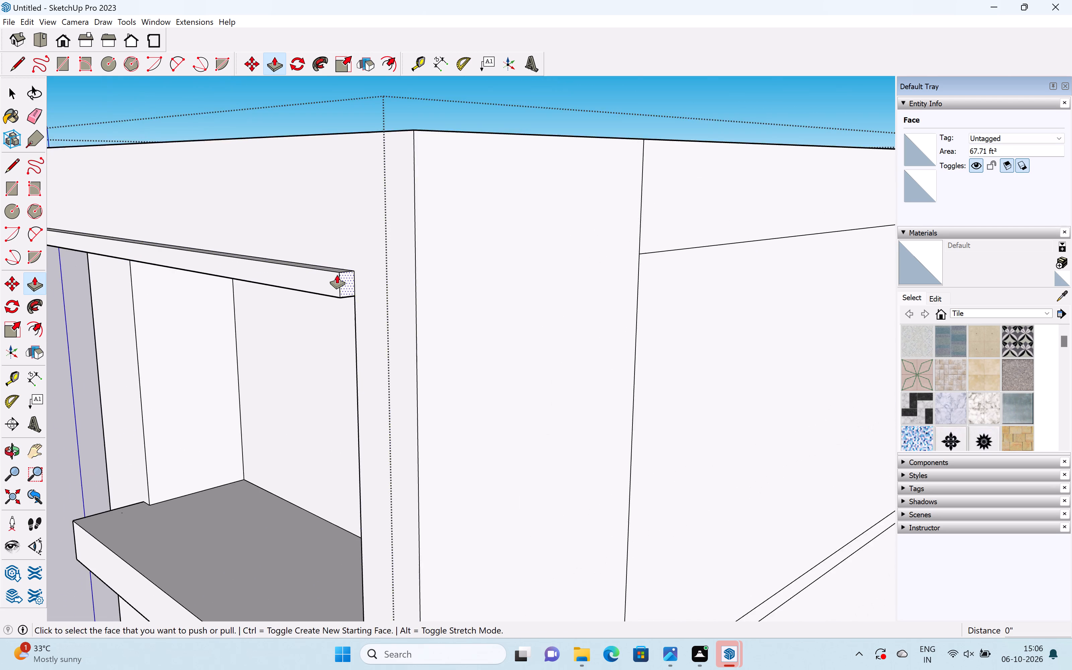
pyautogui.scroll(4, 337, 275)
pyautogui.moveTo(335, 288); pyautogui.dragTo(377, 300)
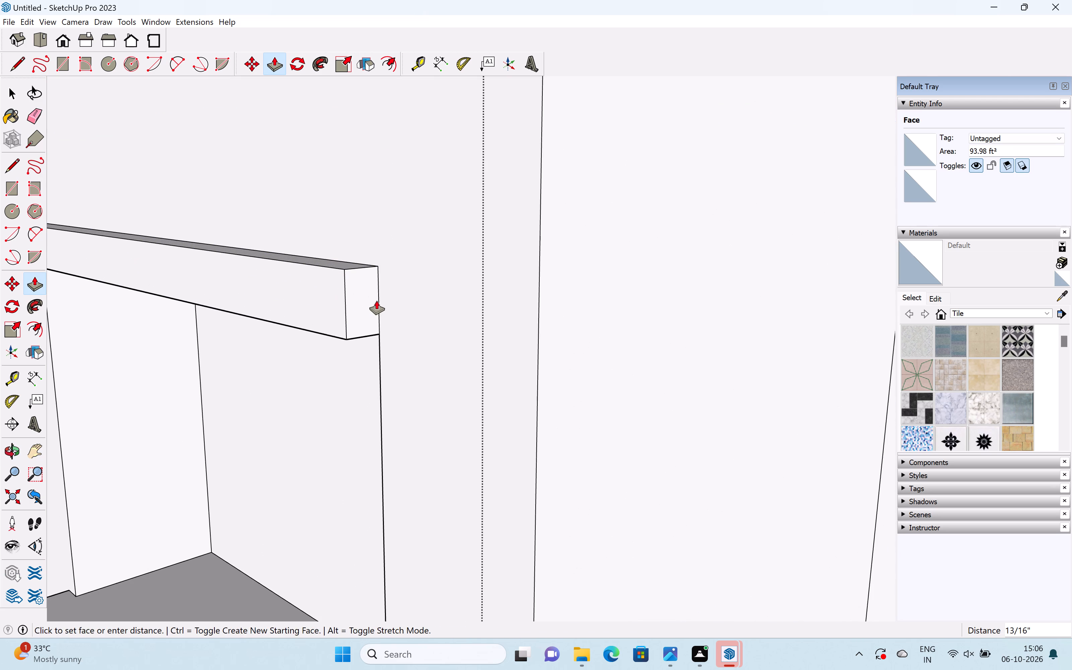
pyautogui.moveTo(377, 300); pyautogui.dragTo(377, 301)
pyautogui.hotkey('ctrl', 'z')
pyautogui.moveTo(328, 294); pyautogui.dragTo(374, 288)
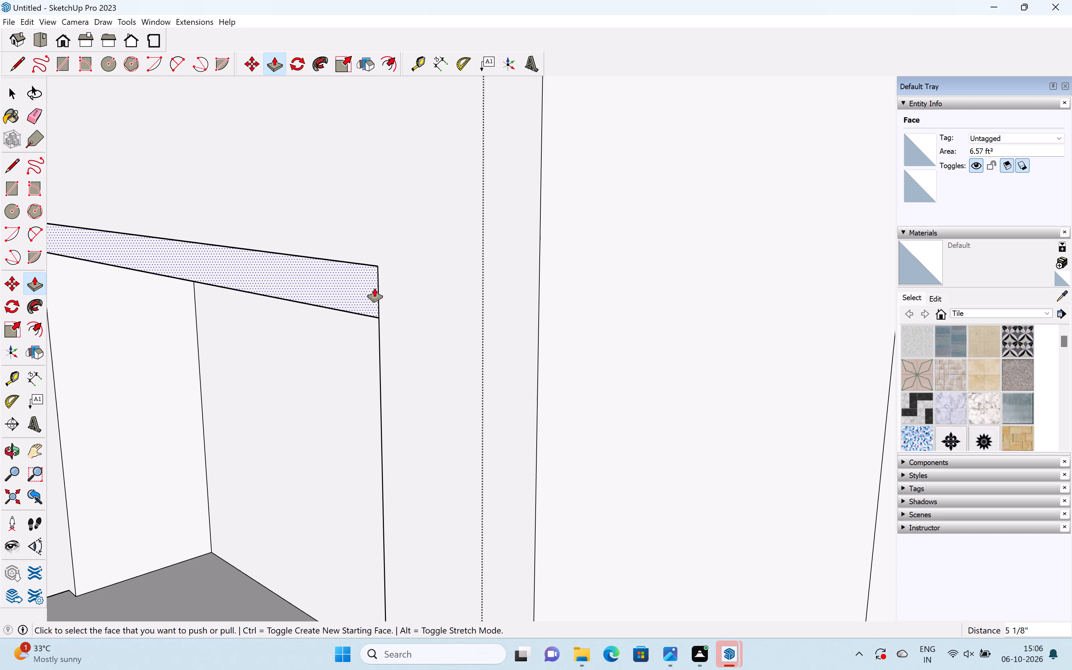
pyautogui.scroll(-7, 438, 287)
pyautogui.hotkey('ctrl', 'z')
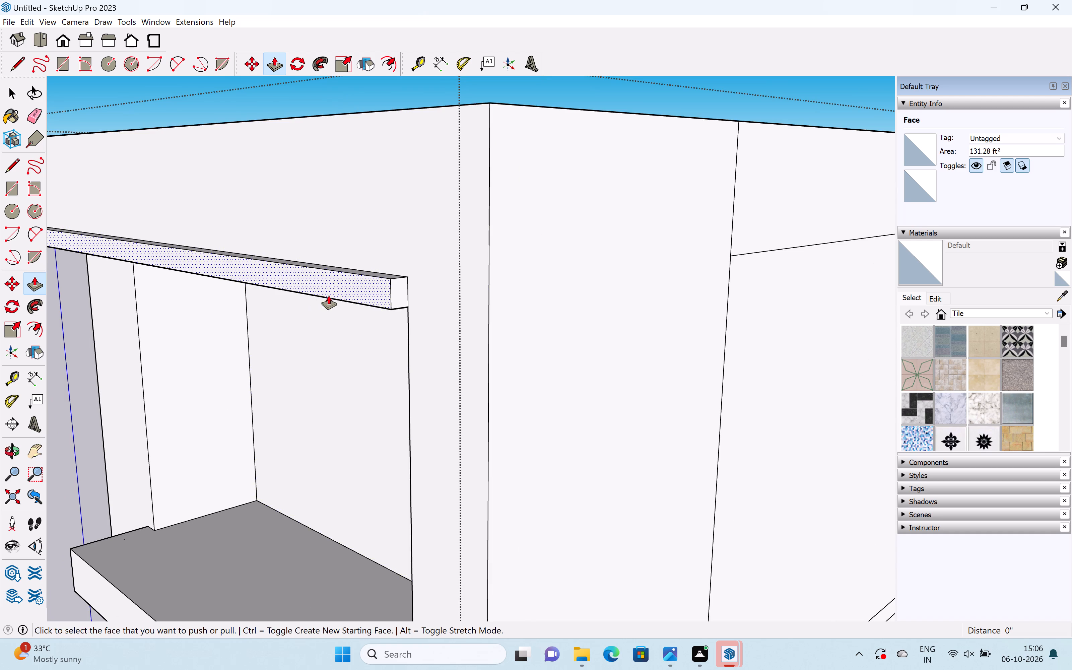
# Draw a 3 5/8" line along the green axis across the projecting band's top face, near its right end.
pyautogui.scroll(-7, 364, 302)
pyautogui.moveTo(348, 299); pyautogui.dragTo(722, 316, button='middle')
pyautogui.scroll(-7, 644, 303)
pyautogui.moveTo(319, 327); pyautogui.dragTo(340, 327, button='middle')
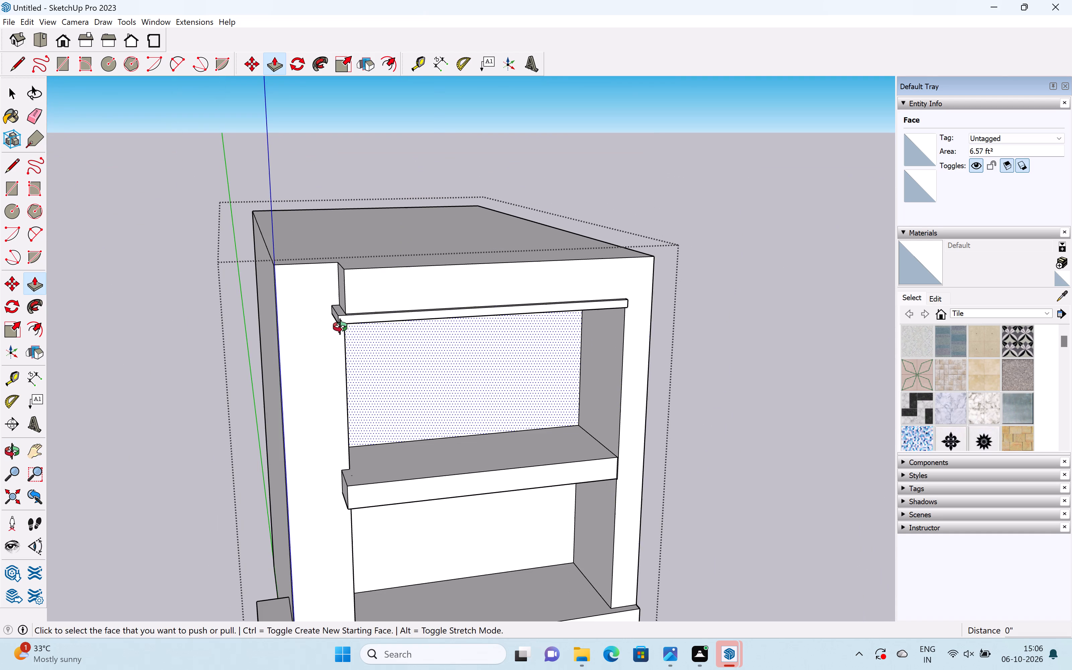
pyautogui.moveTo(340, 327); pyautogui.dragTo(511, 327, button='middle')
pyautogui.scroll(6, 588, 327)
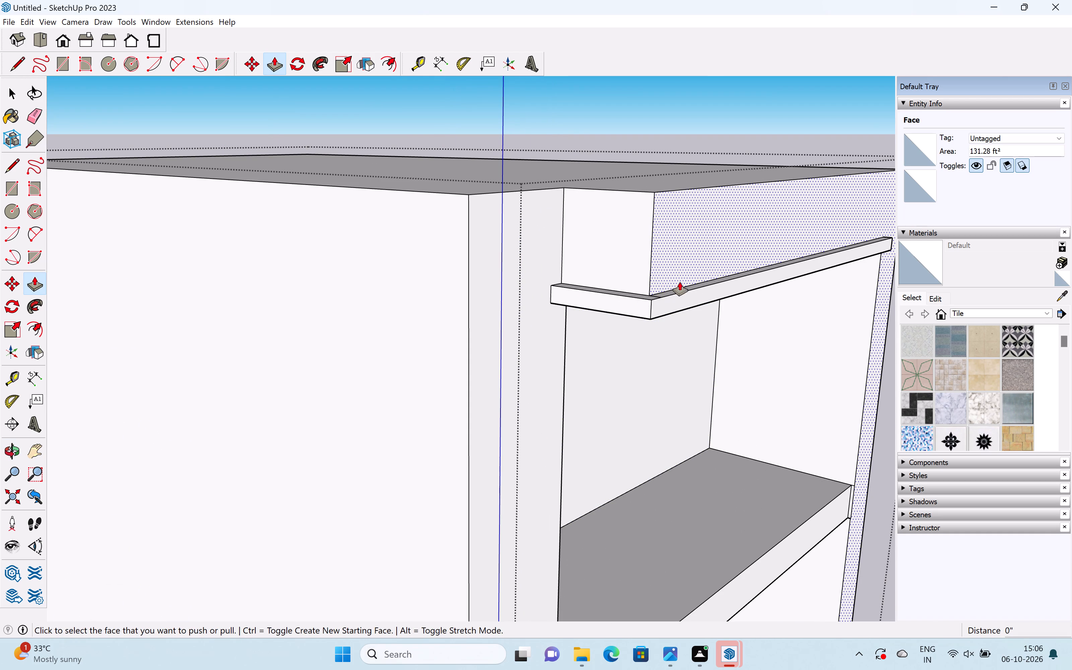
pyautogui.keyDown('shift'); pyautogui.moveTo(690, 274); pyautogui.dragTo(524, 355, button='middle'); pyautogui.keyUp('shift')
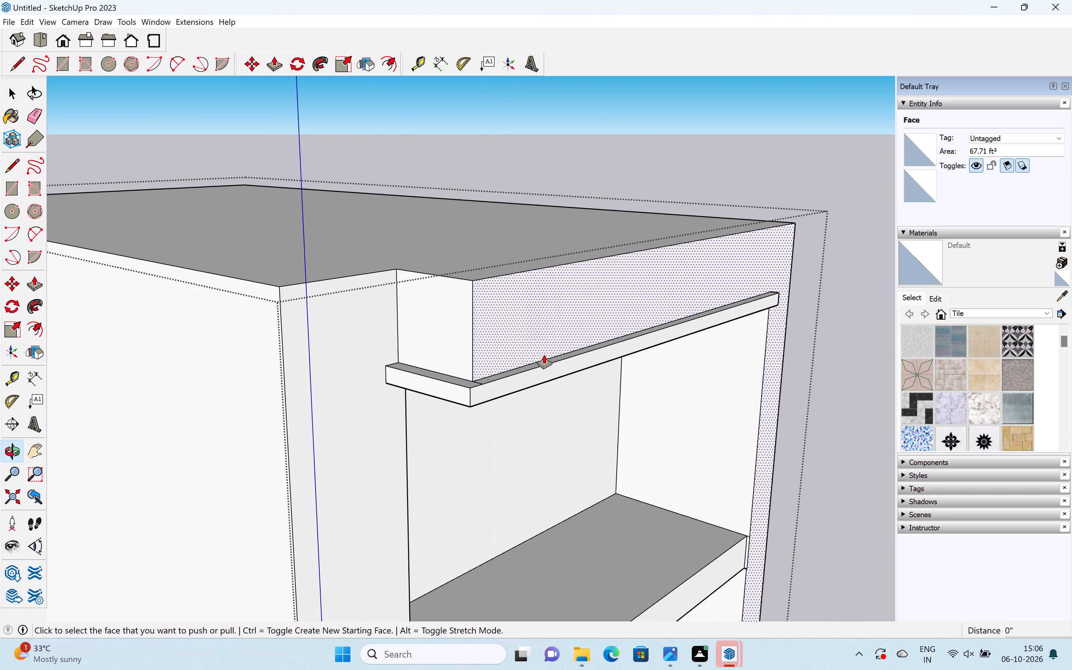
pyautogui.scroll(13, 751, 300)
pyautogui.press('space')
pyautogui.write('l')
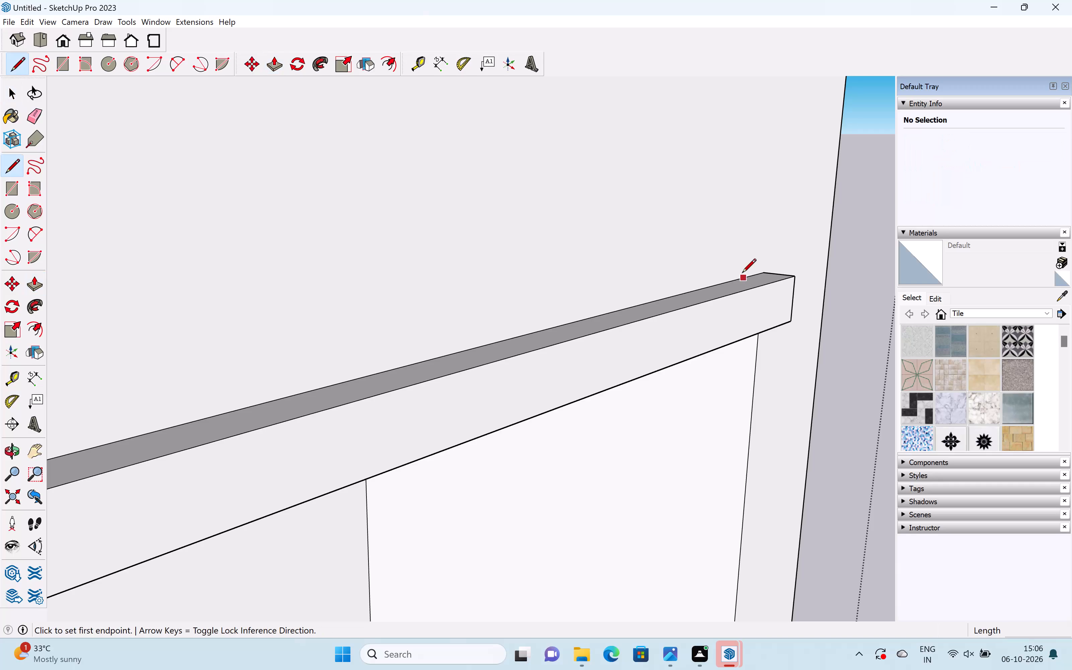
pyautogui.scroll(7, 761, 281)
pyautogui.click(741, 267)
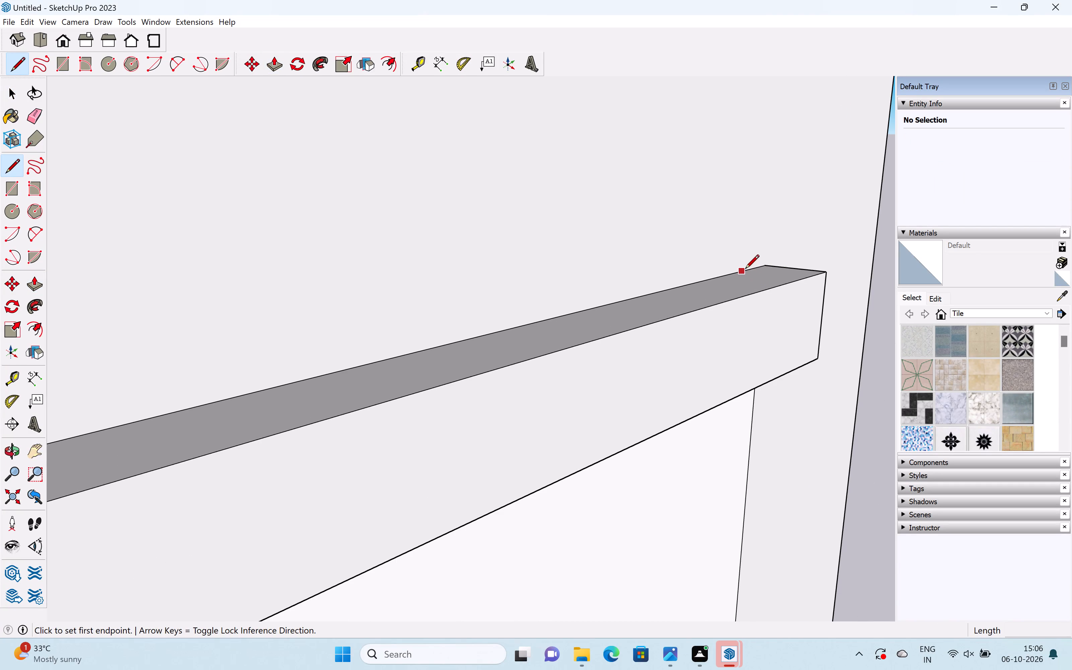
pyautogui.press('Right')
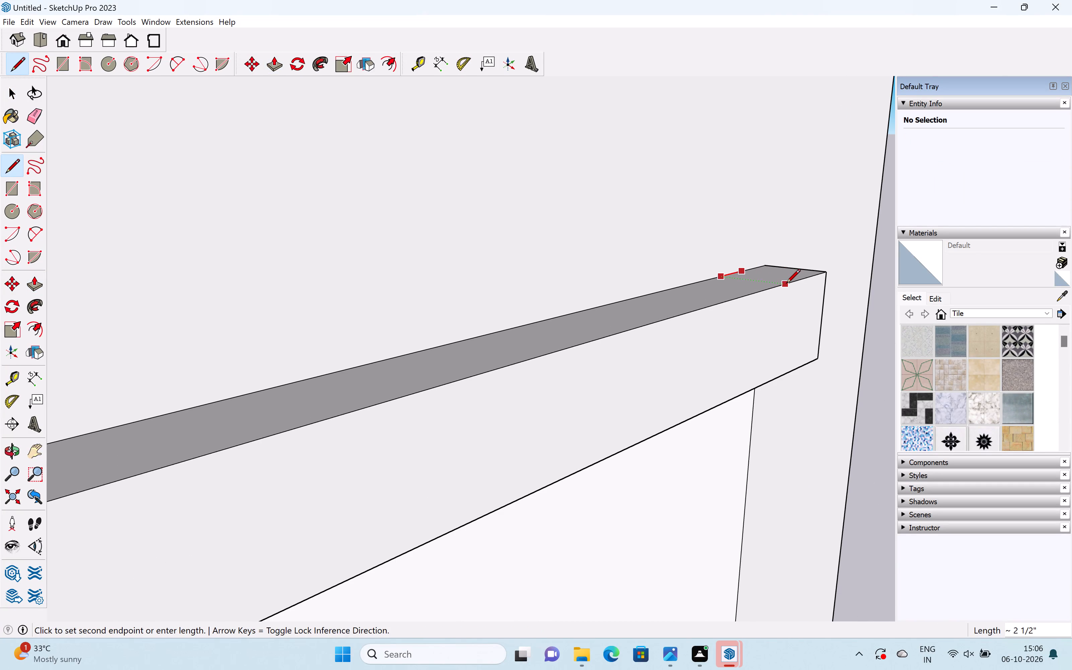
pyautogui.press('Left')
pyautogui.click(800, 279)
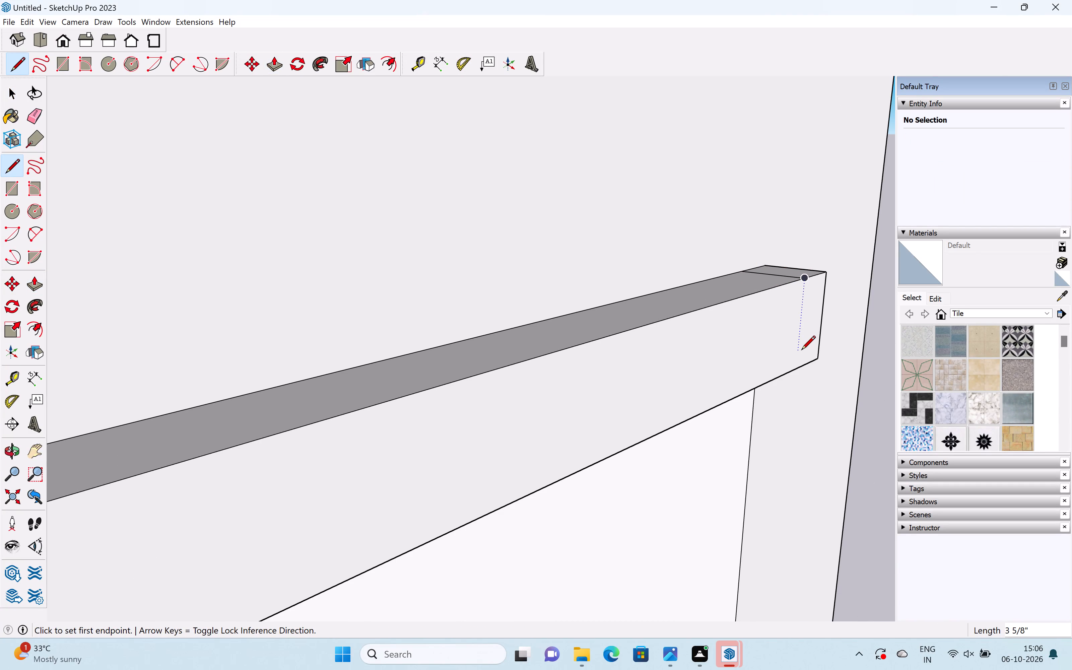
# Draw a 5 1/16" vertical line down the band's front face from the front end of the top line.
pyautogui.press('Up')
pyautogui.press('Right')
pyautogui.click(804, 279)
pyautogui.press('space')
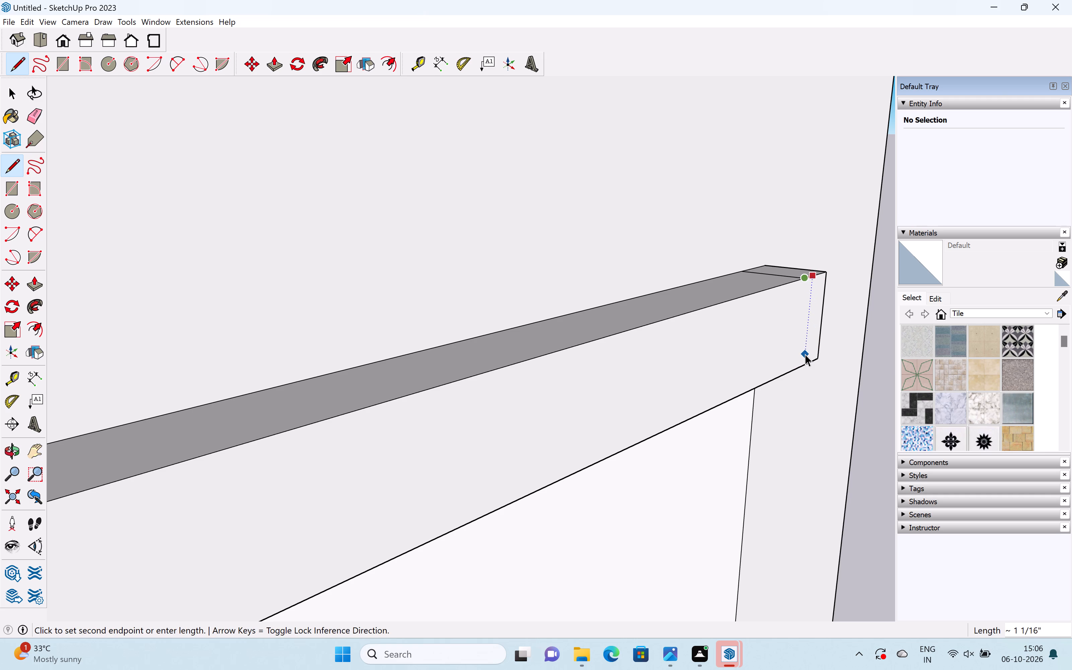
pyautogui.press('l')
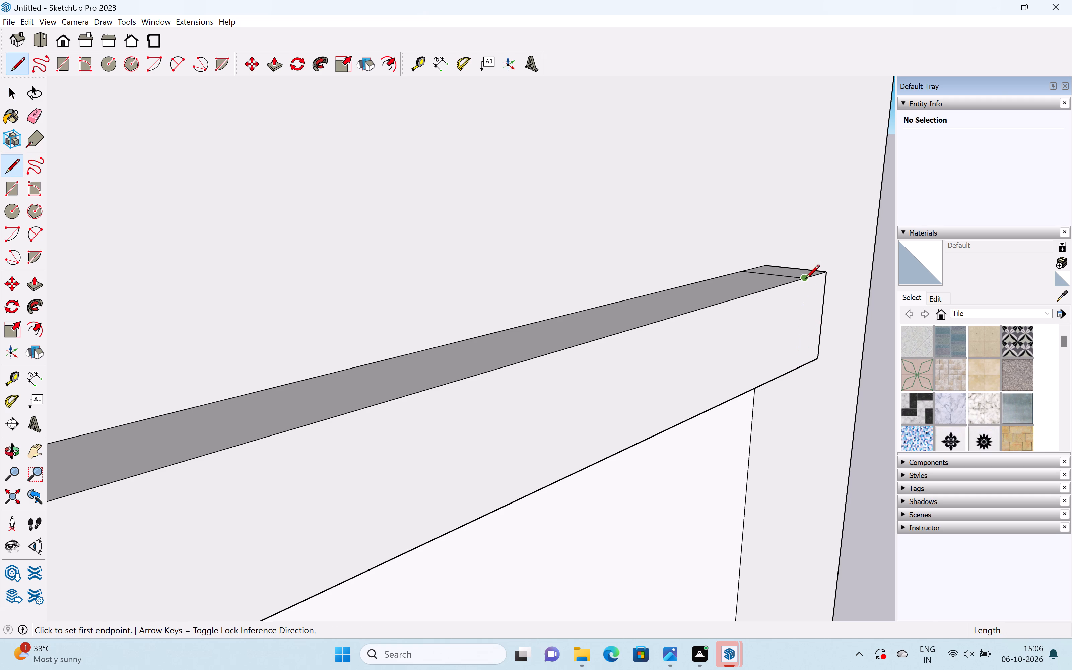
pyautogui.click(805, 280)
pyautogui.press('Up')
pyautogui.click(806, 369)
pyautogui.press('space')
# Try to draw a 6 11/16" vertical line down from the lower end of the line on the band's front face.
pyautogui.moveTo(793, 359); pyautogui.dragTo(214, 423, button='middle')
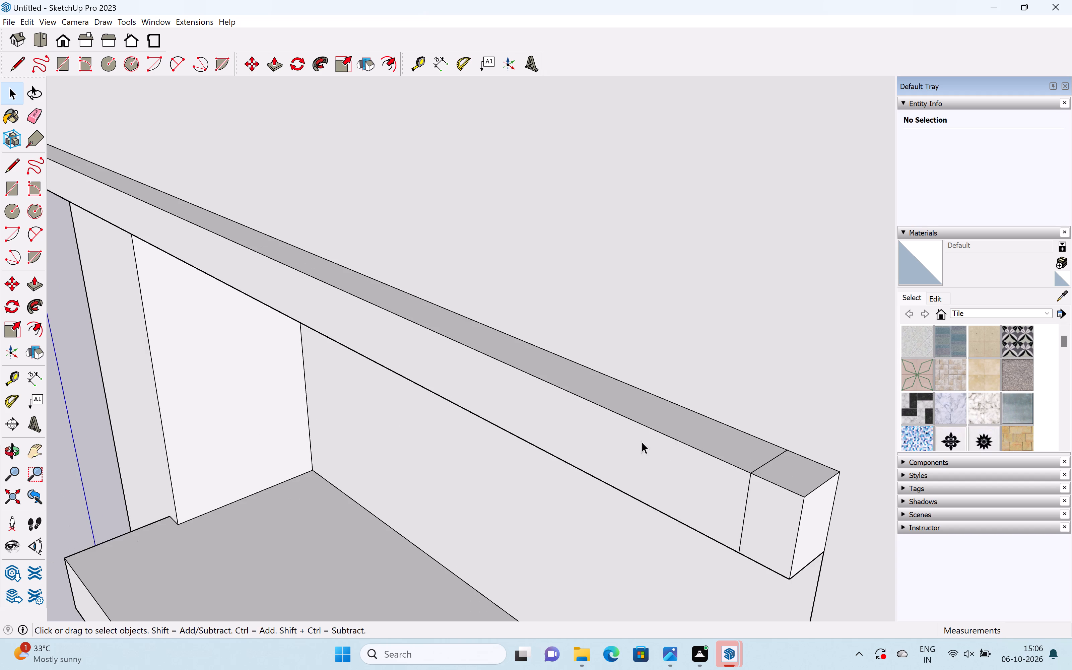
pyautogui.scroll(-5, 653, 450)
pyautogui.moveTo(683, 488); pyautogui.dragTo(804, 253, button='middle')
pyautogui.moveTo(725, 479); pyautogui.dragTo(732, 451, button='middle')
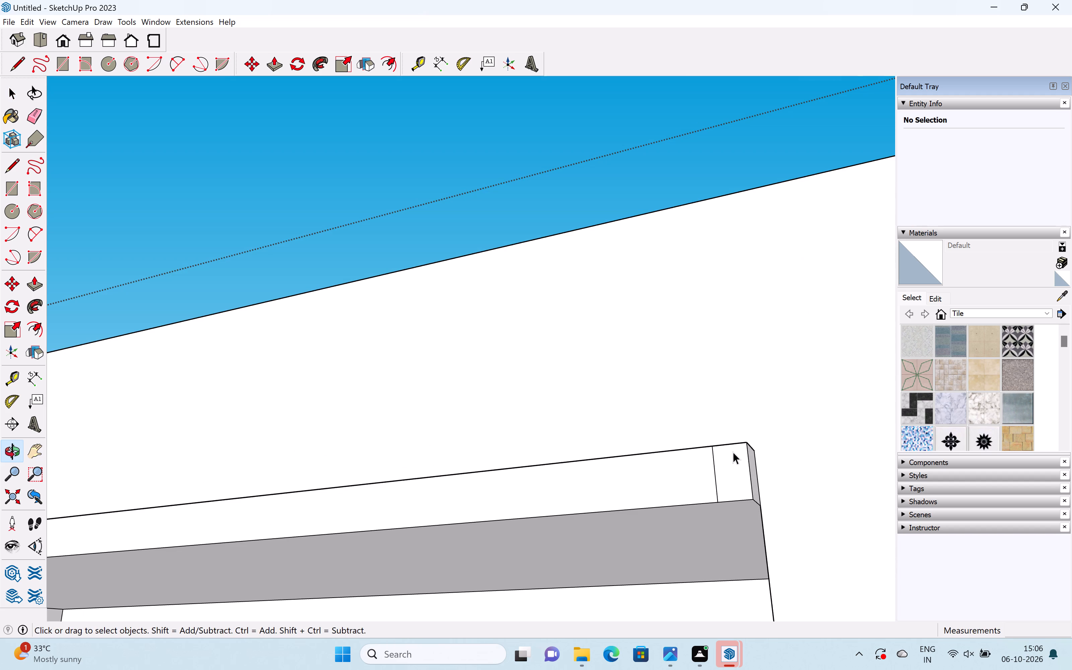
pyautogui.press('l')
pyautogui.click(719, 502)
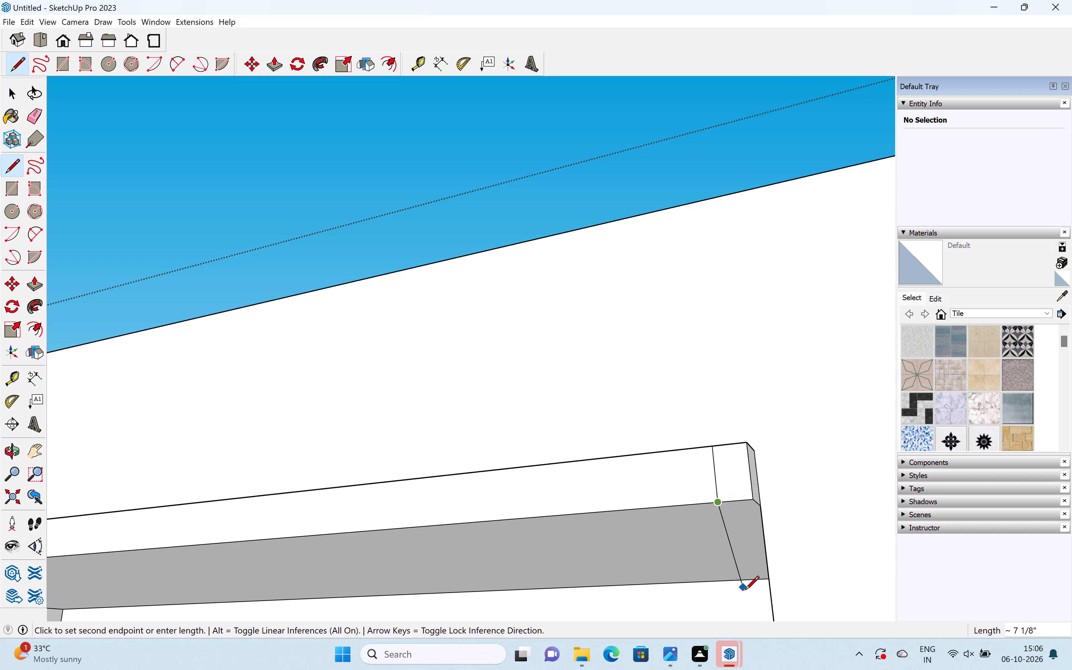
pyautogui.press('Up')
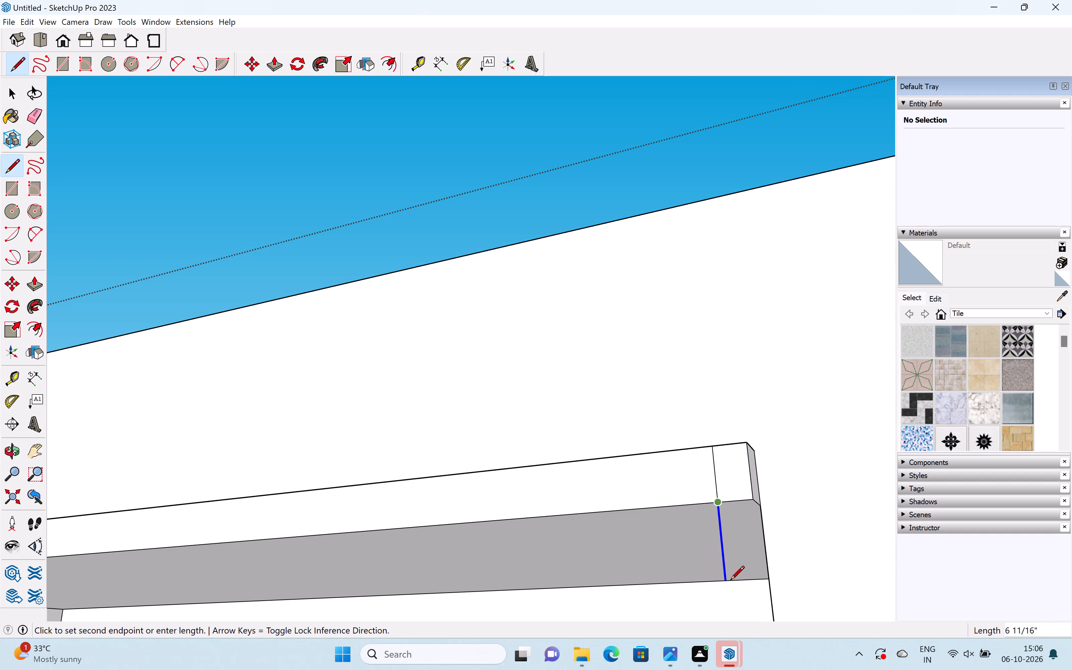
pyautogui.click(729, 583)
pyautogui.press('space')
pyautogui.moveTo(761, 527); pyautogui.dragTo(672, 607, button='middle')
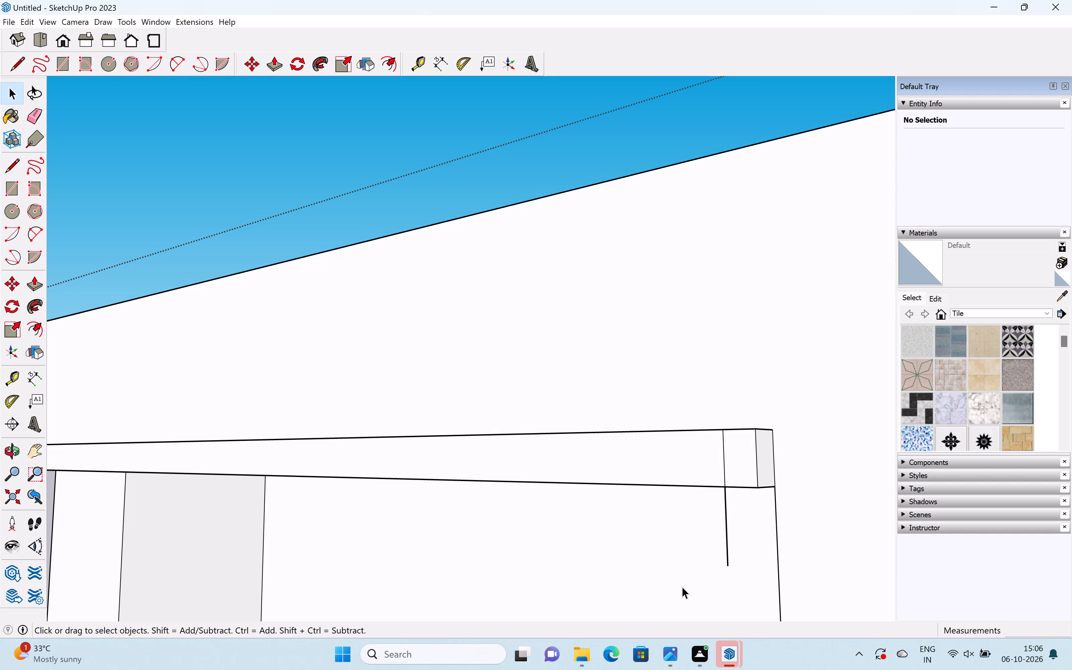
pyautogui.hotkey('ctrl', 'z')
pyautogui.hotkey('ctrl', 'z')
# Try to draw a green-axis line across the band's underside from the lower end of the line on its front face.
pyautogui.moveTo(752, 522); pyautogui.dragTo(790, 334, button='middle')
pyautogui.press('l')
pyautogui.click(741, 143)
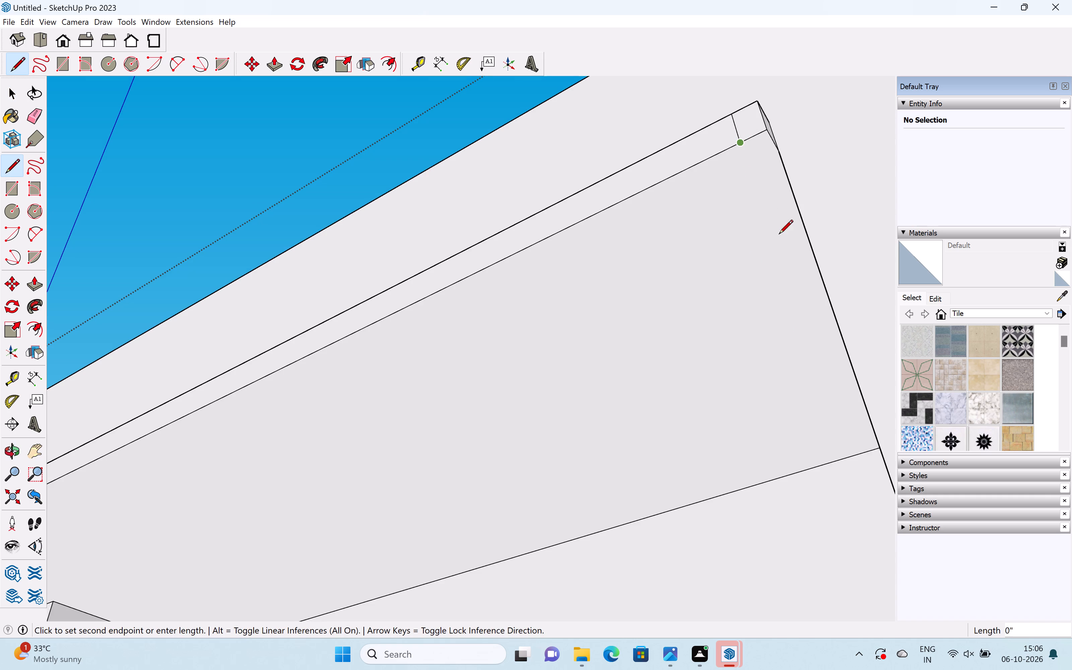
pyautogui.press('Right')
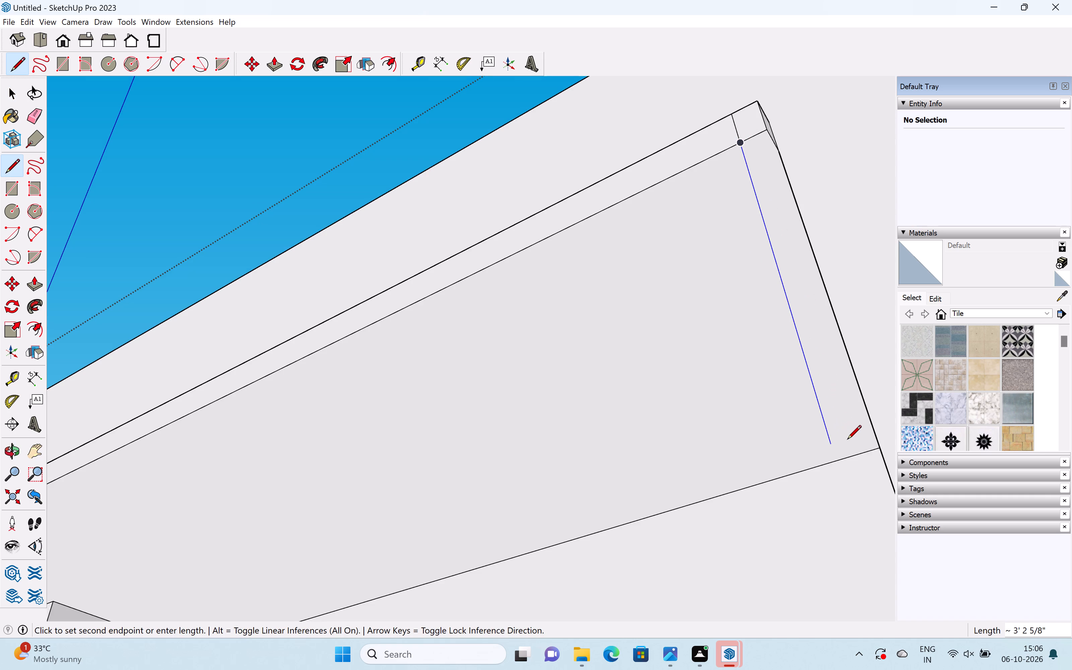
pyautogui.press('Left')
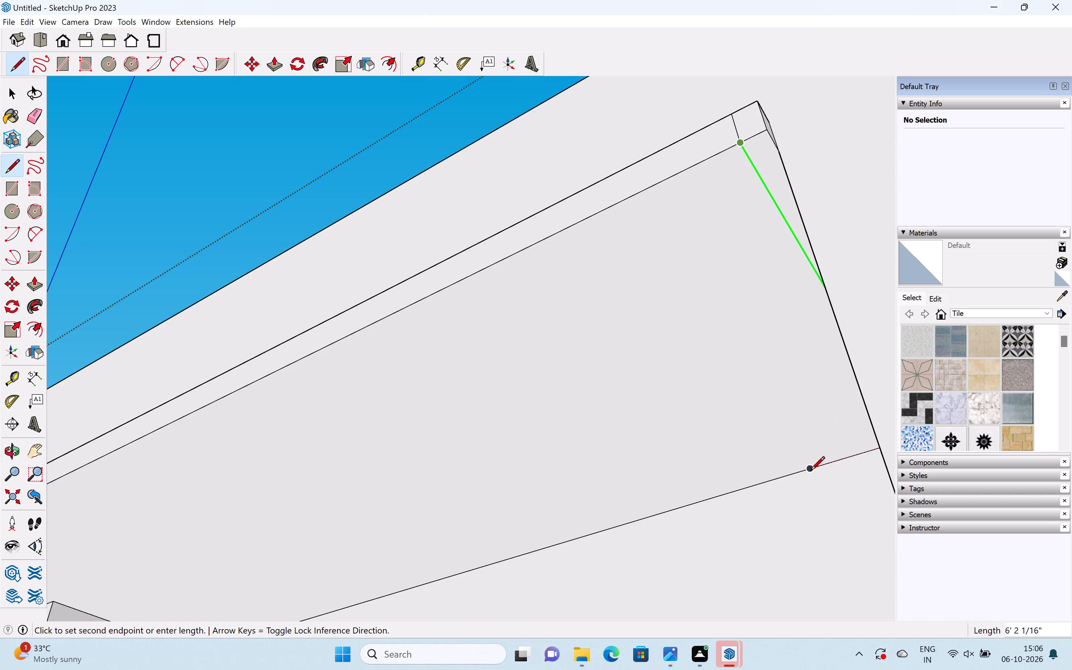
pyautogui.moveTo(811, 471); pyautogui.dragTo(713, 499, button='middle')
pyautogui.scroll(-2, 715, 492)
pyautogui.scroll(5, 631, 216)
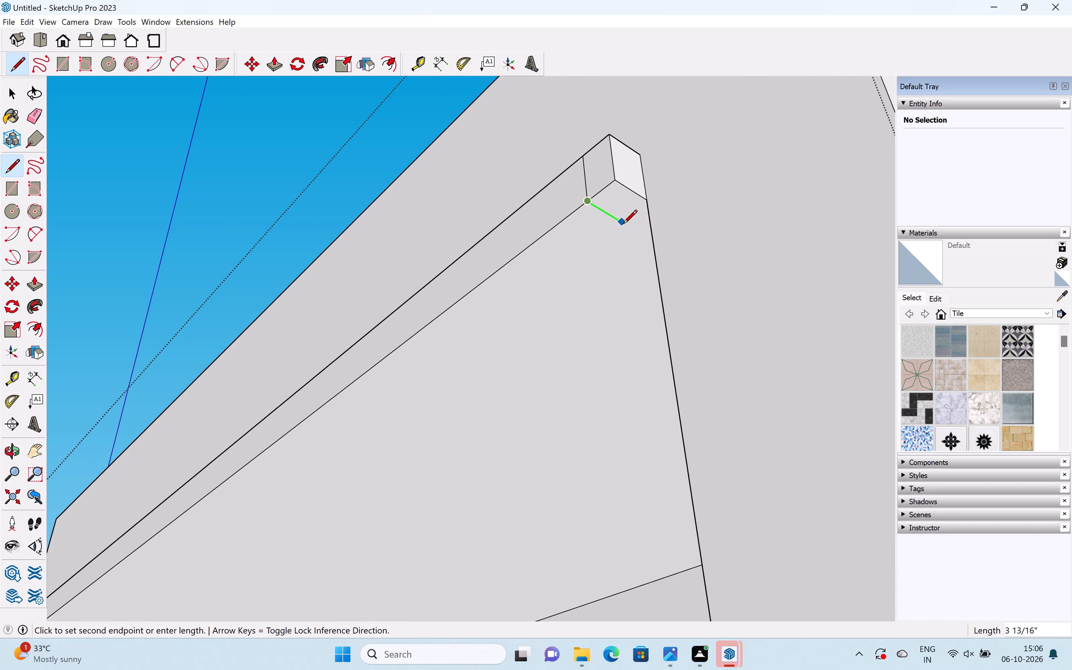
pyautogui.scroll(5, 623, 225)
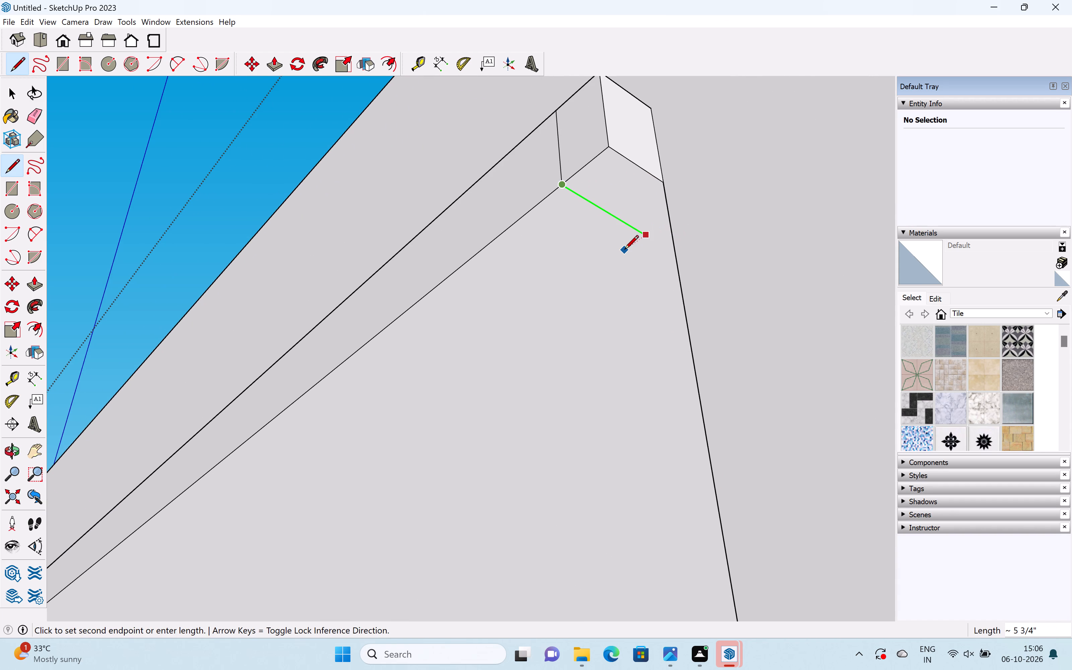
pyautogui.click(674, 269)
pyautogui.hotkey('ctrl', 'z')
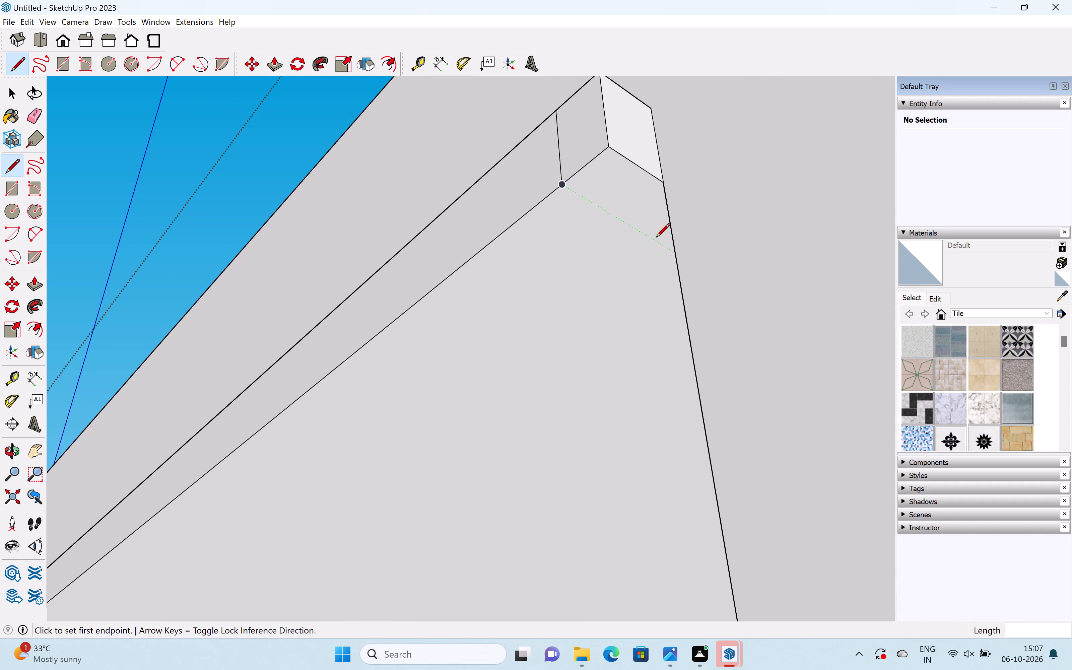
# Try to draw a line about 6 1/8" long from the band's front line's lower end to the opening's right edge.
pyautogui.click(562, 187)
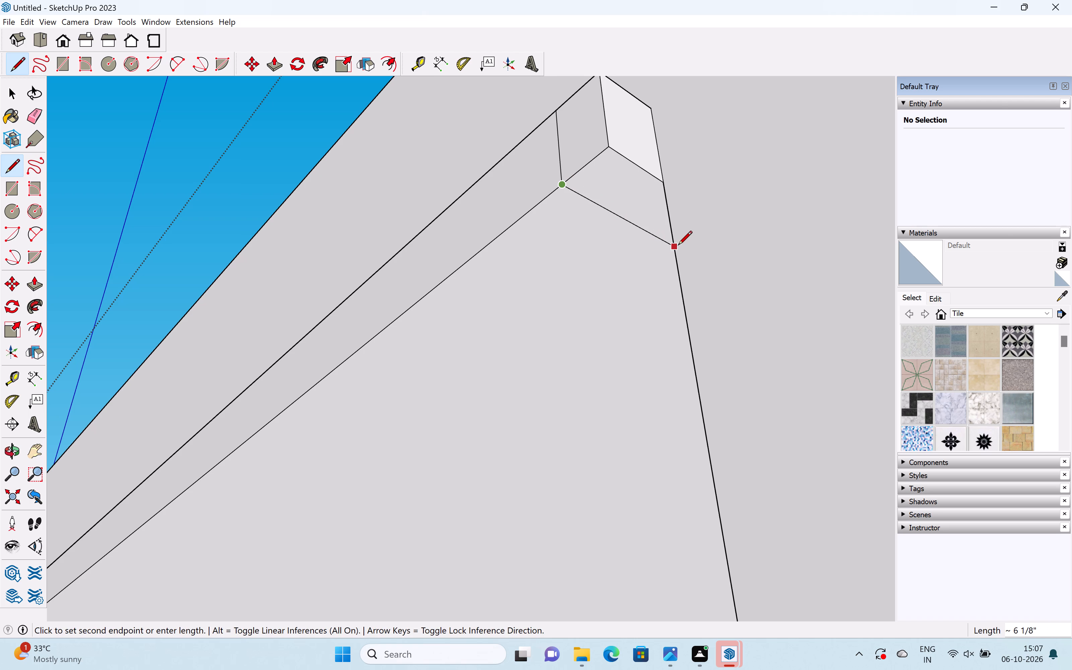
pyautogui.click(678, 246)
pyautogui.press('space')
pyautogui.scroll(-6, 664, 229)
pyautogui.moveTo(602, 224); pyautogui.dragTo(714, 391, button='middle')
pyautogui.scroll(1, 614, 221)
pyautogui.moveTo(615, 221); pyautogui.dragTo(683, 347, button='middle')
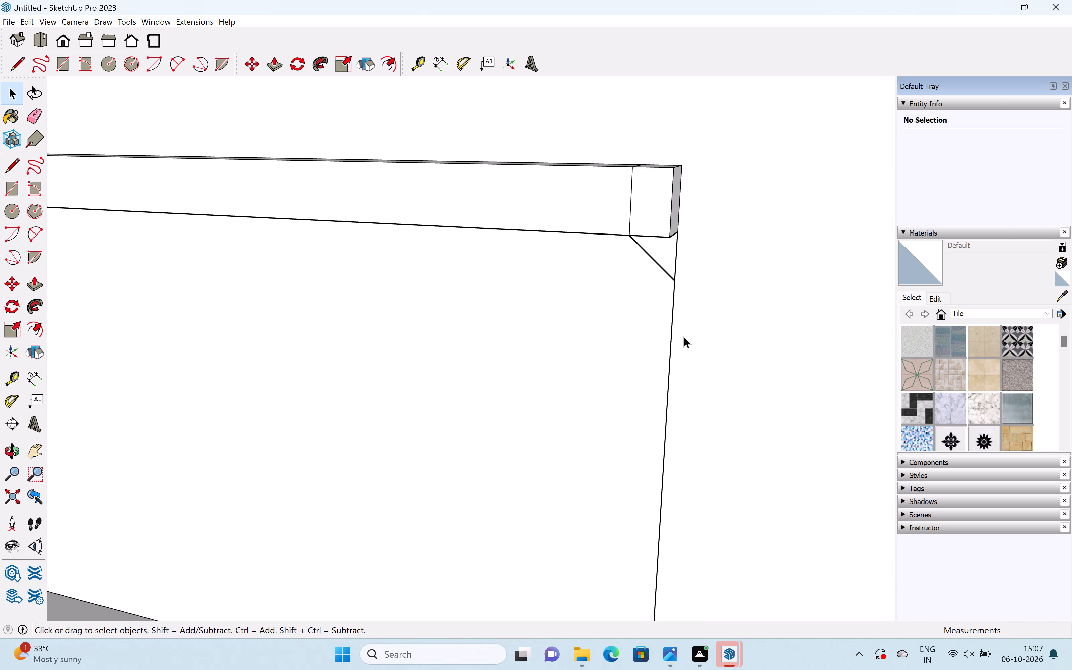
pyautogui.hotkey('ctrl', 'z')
# Undo the preceding line edit at the right end of the projecting band.
pyautogui.moveTo(625, 263); pyautogui.dragTo(783, 158, button='middle')
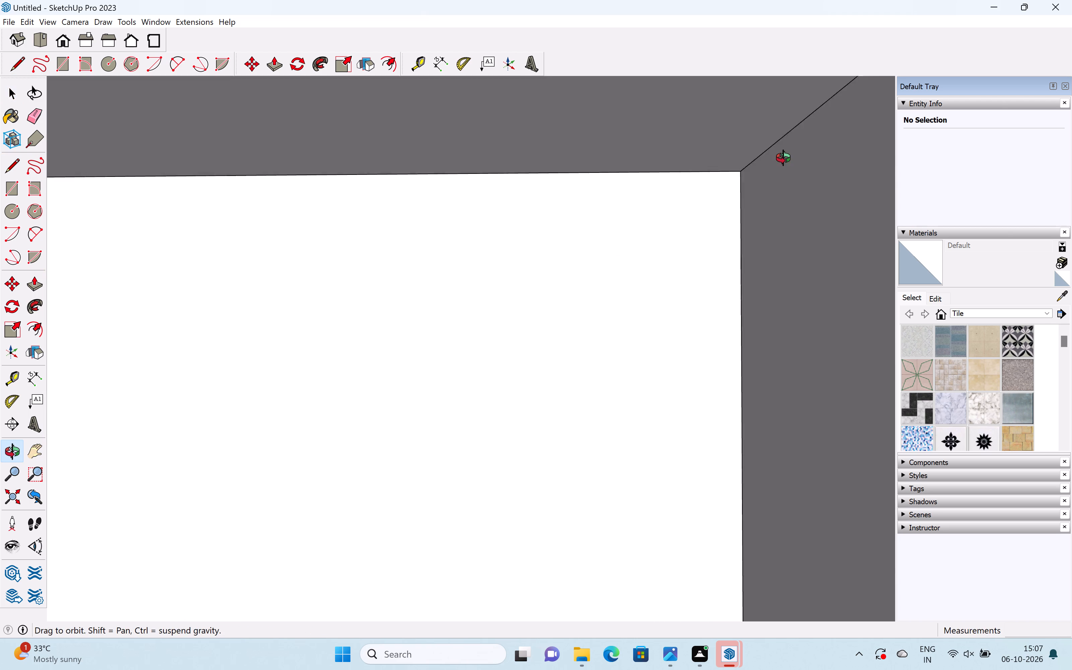
pyautogui.moveTo(783, 158); pyautogui.dragTo(801, 226, button='middle')
pyautogui.scroll(-7, 789, 217)
pyautogui.hotkey('ctrl', 'z')
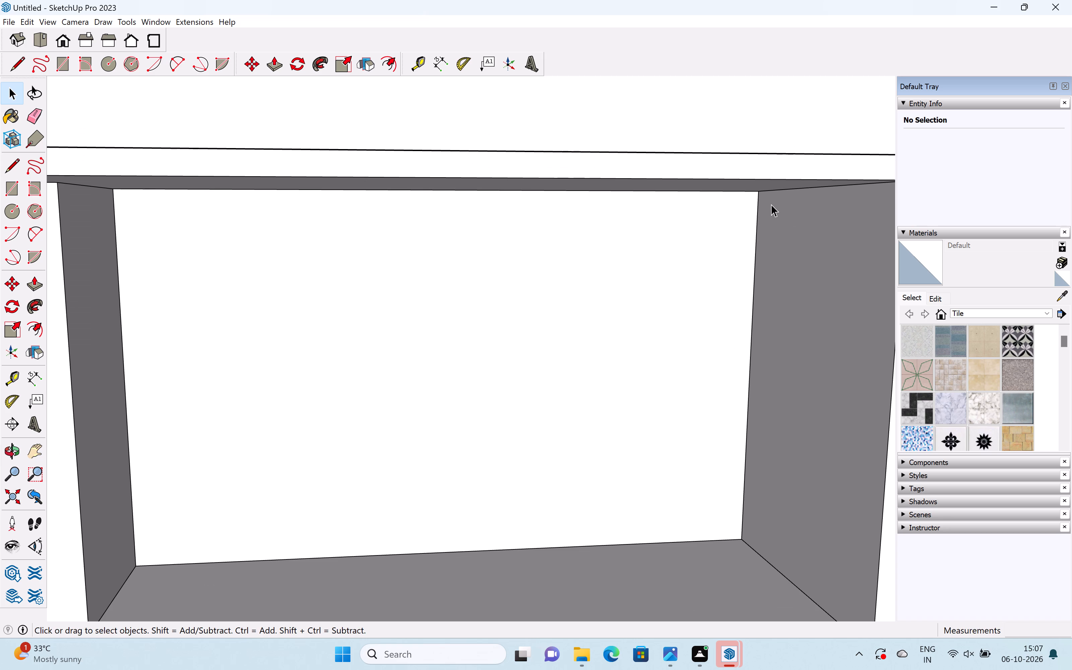
# Push/Pull the underside of the projecting band below the fascia downward by about 7 3/4".
pyautogui.scroll(-10, 768, 204)
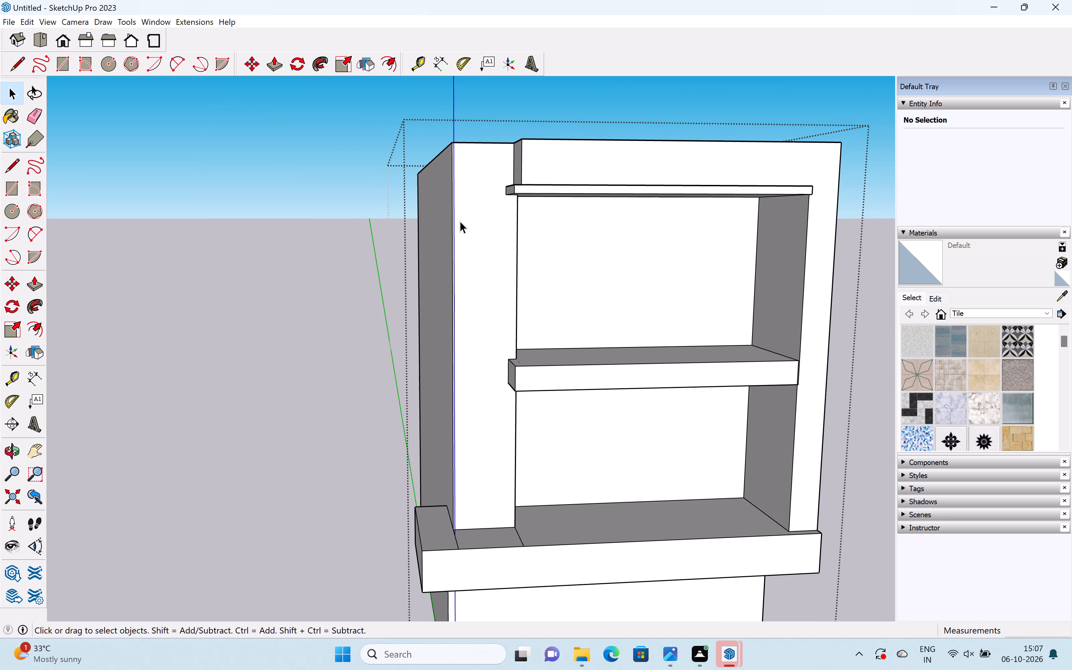
pyautogui.scroll(-2, 460, 221)
pyautogui.moveTo(490, 217); pyautogui.dragTo(574, 264, button='middle')
pyautogui.moveTo(605, 247); pyautogui.dragTo(618, 177, button='middle')
pyautogui.scroll(1, 618, 177)
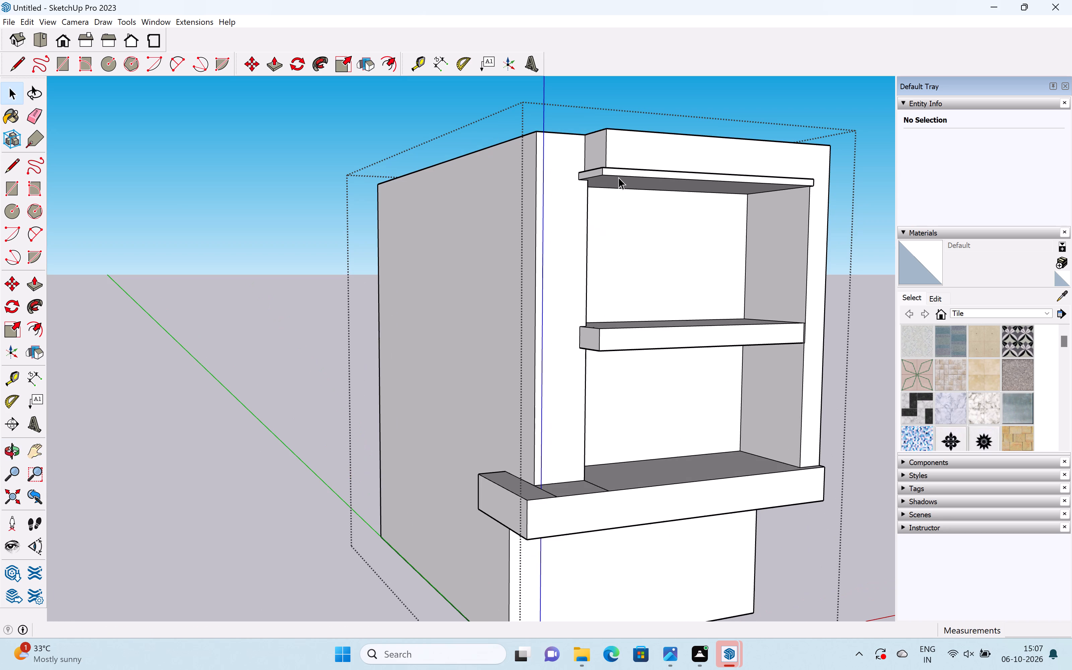
pyautogui.keyDown('shift'); pyautogui.moveTo(638, 183); pyautogui.dragTo(591, 301, button='middle'); pyautogui.keyUp('shift')
pyautogui.scroll(1, 615, 282)
pyautogui.moveTo(614, 275); pyautogui.dragTo(621, 163, button='middle')
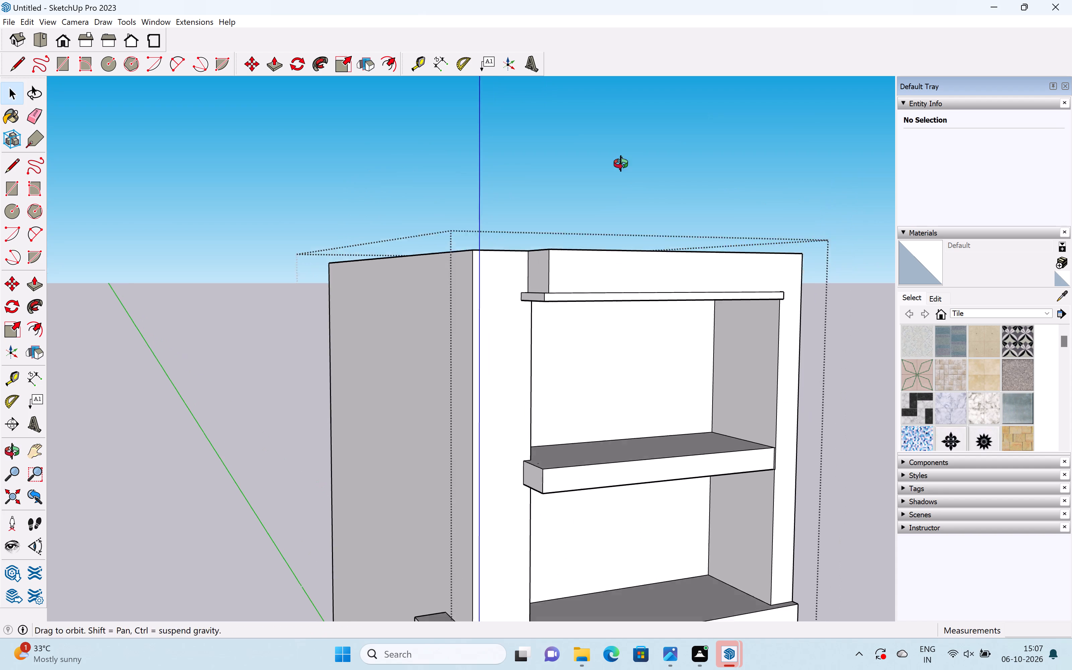
pyautogui.moveTo(621, 163); pyautogui.dragTo(621, 162, button='middle')
pyautogui.scroll(2, 627, 212)
pyautogui.press('p')
pyautogui.moveTo(632, 209); pyautogui.dragTo(632, 221)
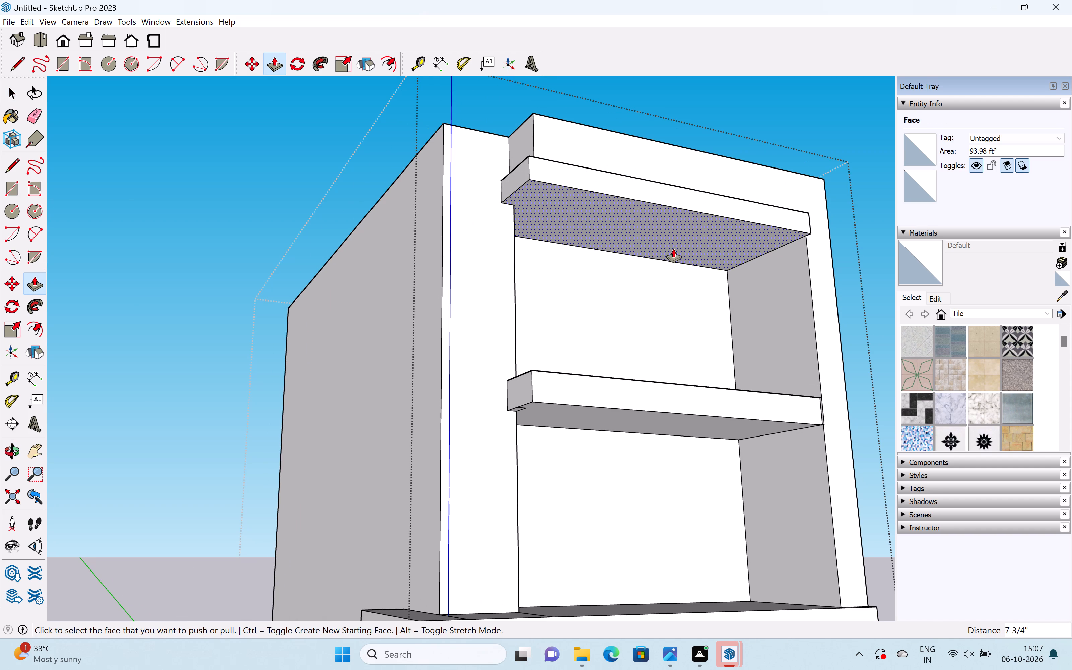
pyautogui.scroll(-7, 689, 278)
pyautogui.moveTo(691, 282); pyautogui.dragTo(522, 402, button='middle')
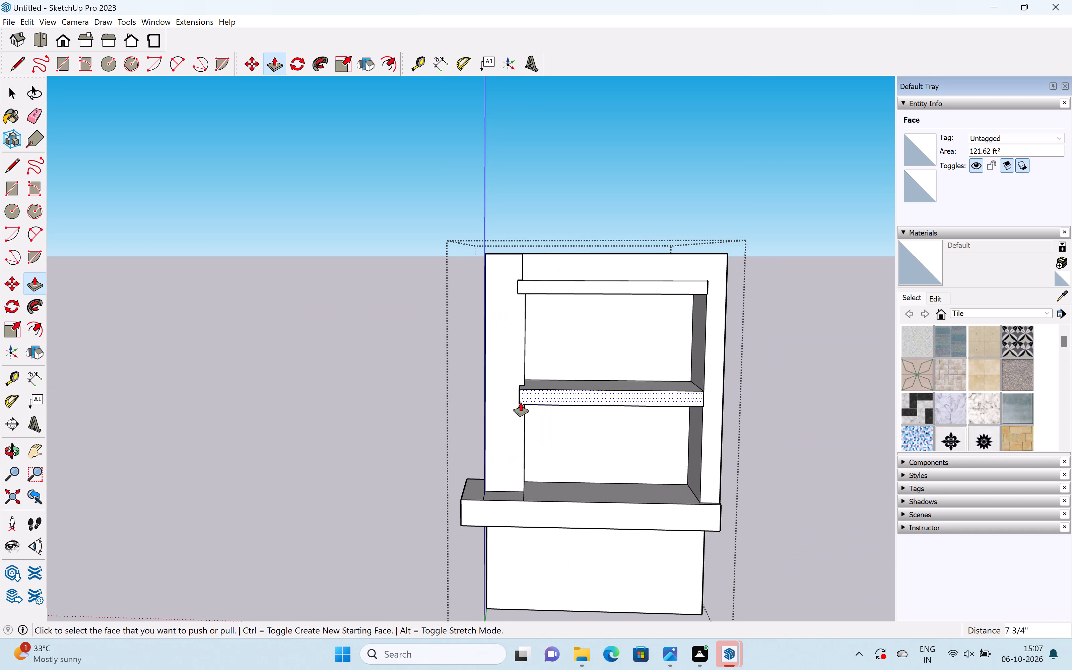
pyautogui.press('Escape')
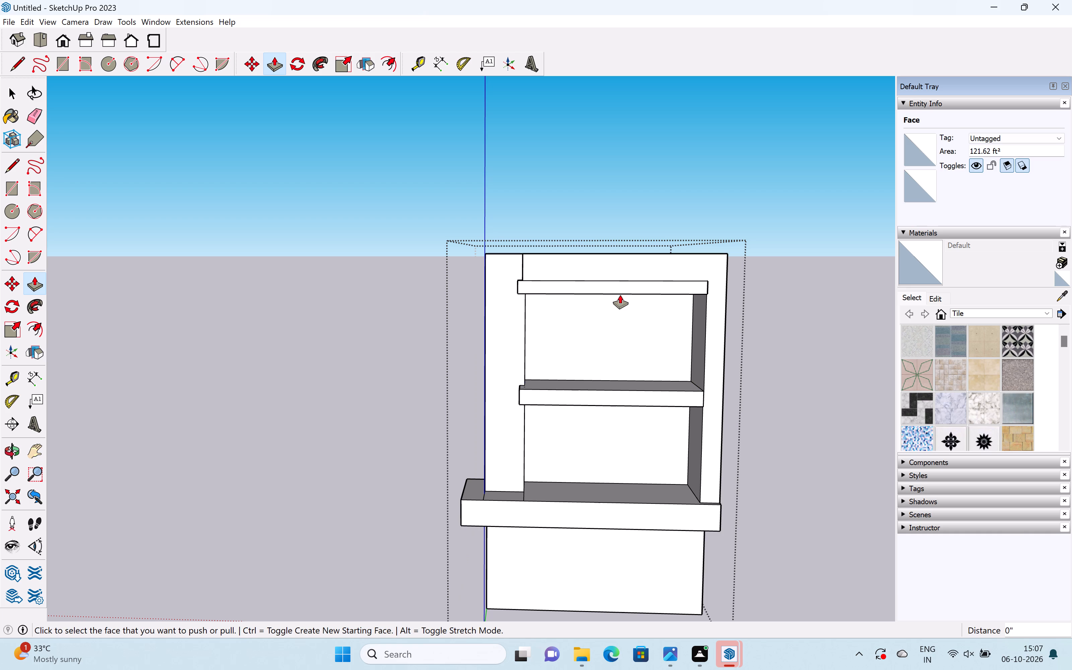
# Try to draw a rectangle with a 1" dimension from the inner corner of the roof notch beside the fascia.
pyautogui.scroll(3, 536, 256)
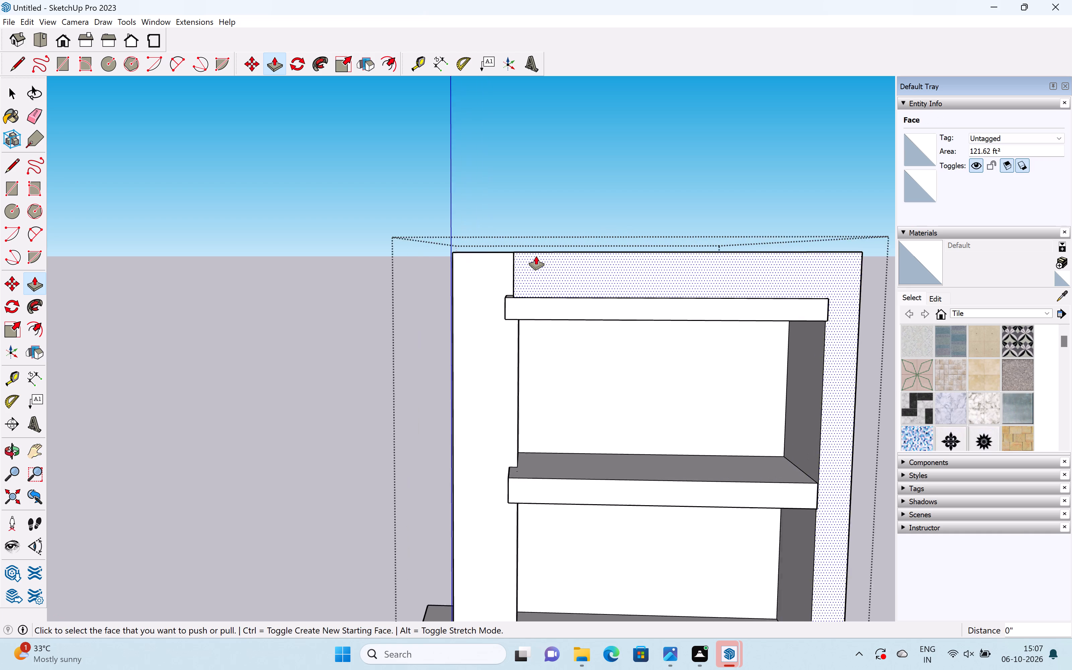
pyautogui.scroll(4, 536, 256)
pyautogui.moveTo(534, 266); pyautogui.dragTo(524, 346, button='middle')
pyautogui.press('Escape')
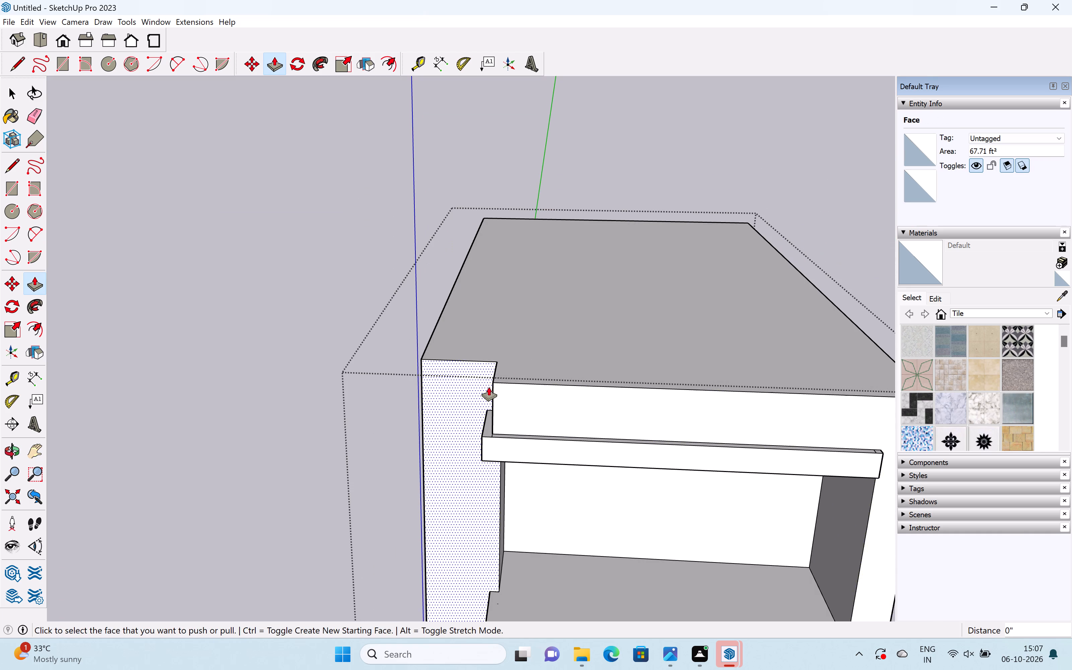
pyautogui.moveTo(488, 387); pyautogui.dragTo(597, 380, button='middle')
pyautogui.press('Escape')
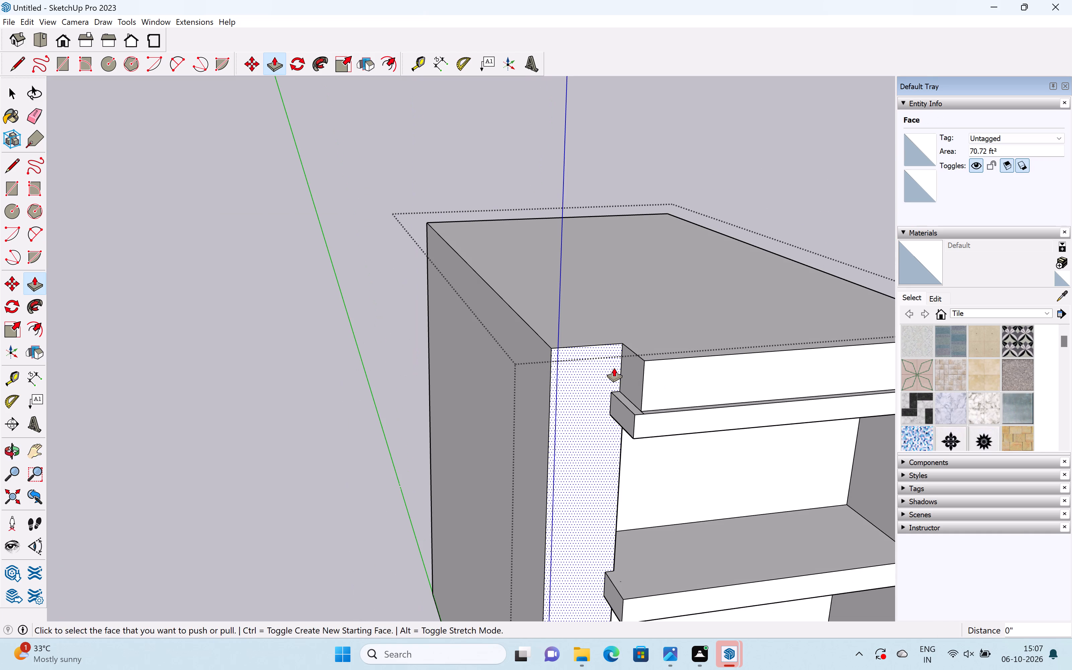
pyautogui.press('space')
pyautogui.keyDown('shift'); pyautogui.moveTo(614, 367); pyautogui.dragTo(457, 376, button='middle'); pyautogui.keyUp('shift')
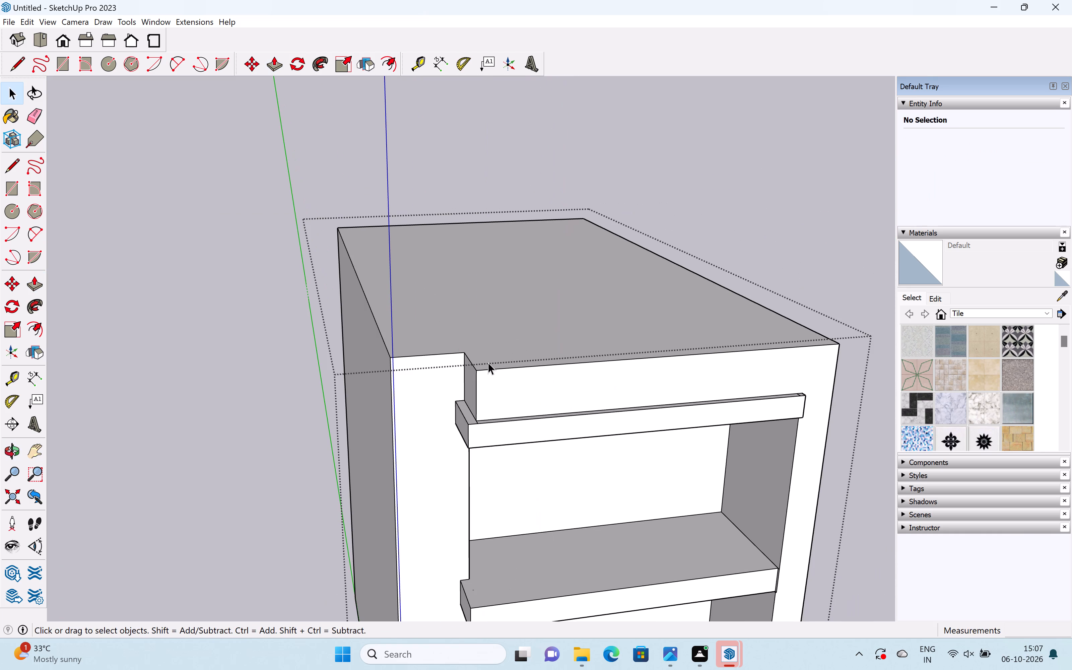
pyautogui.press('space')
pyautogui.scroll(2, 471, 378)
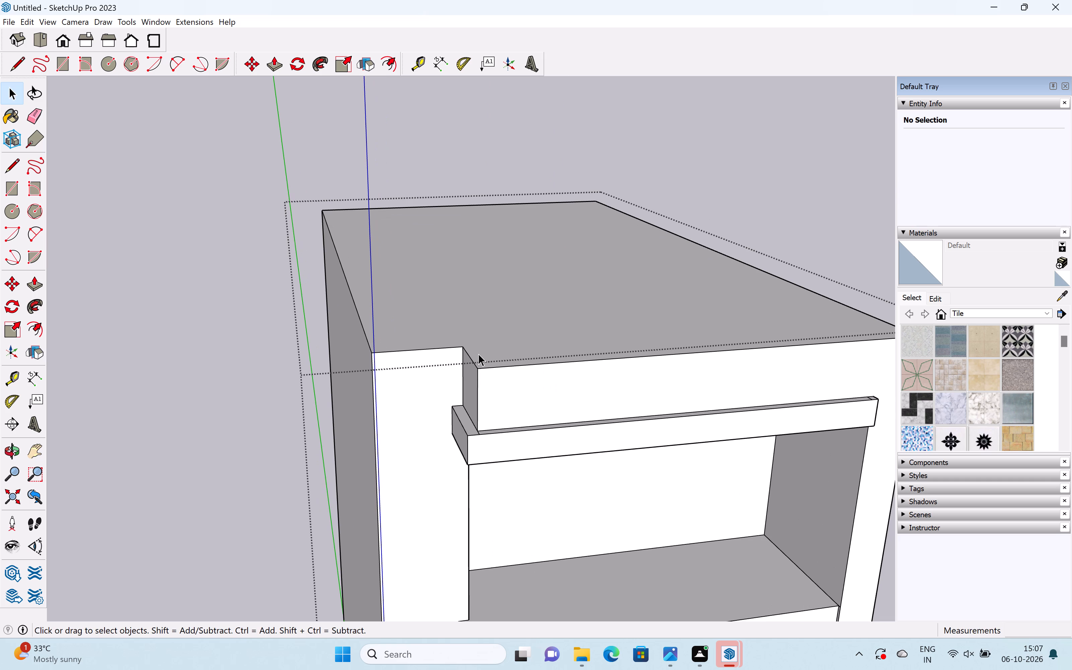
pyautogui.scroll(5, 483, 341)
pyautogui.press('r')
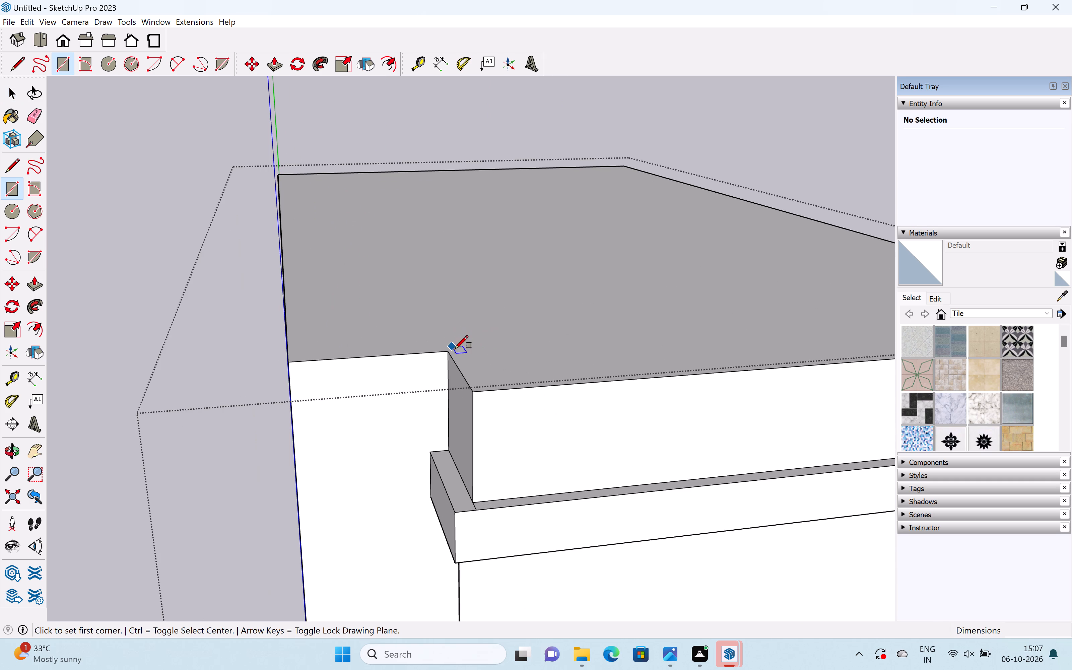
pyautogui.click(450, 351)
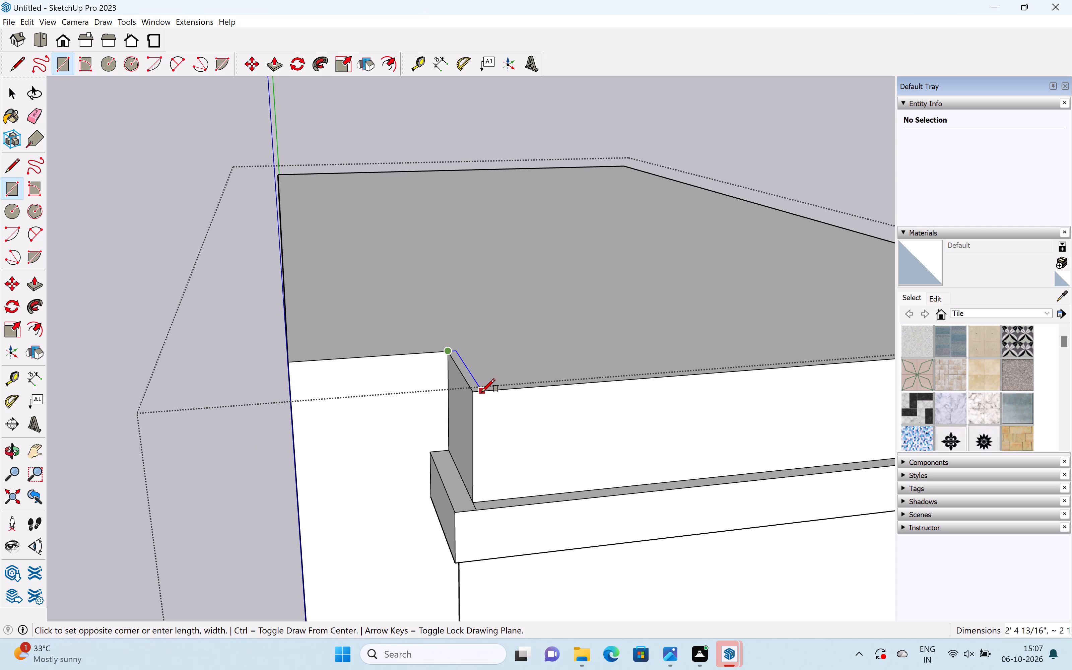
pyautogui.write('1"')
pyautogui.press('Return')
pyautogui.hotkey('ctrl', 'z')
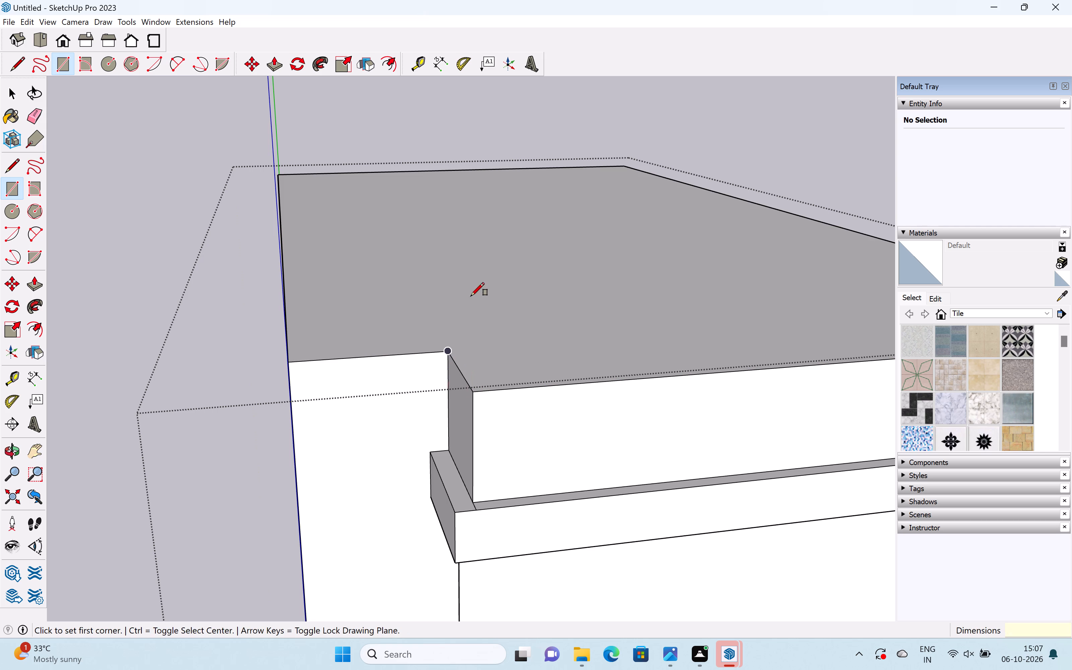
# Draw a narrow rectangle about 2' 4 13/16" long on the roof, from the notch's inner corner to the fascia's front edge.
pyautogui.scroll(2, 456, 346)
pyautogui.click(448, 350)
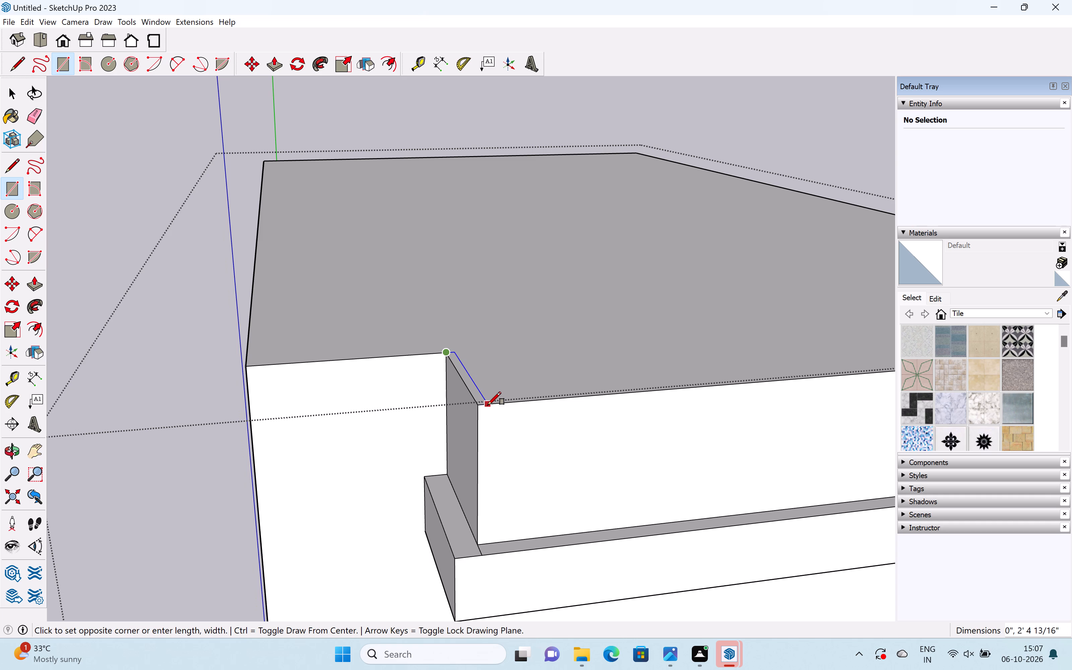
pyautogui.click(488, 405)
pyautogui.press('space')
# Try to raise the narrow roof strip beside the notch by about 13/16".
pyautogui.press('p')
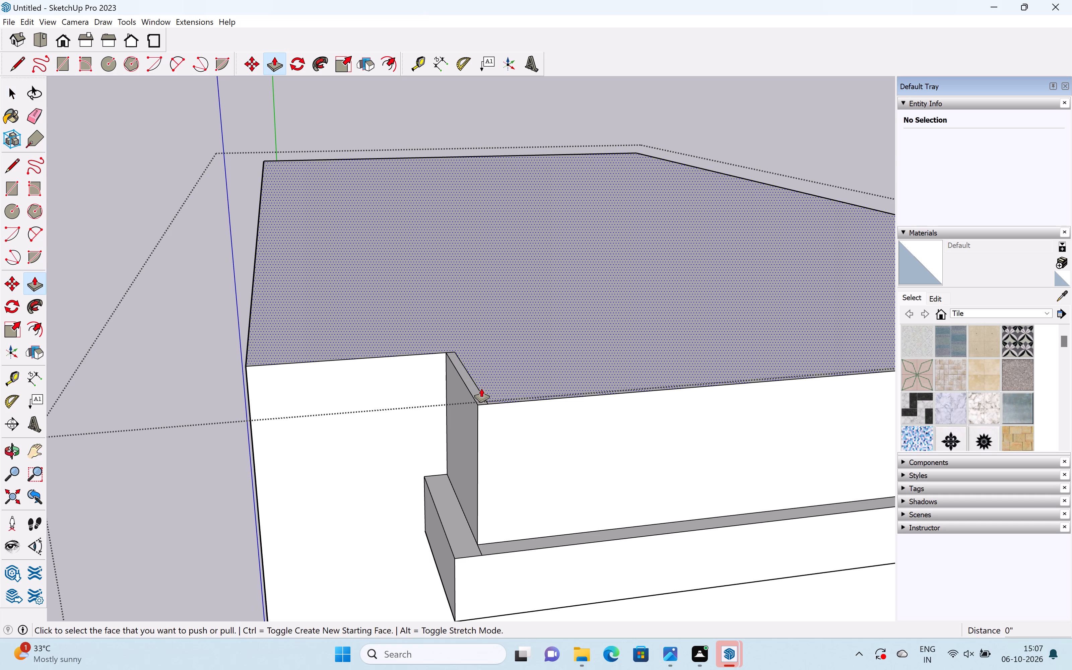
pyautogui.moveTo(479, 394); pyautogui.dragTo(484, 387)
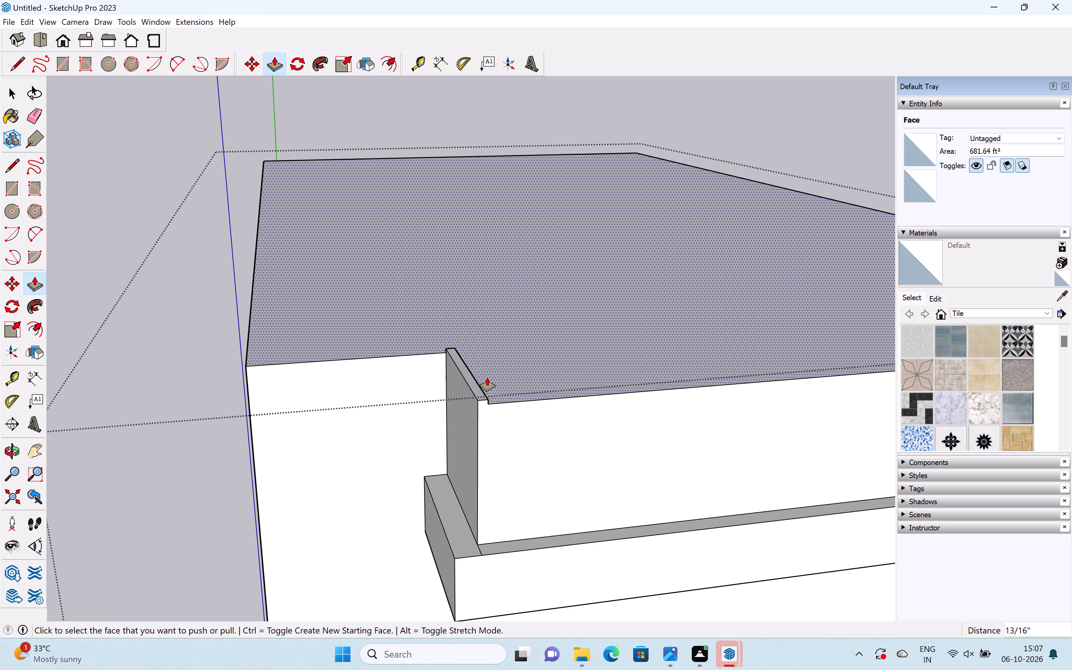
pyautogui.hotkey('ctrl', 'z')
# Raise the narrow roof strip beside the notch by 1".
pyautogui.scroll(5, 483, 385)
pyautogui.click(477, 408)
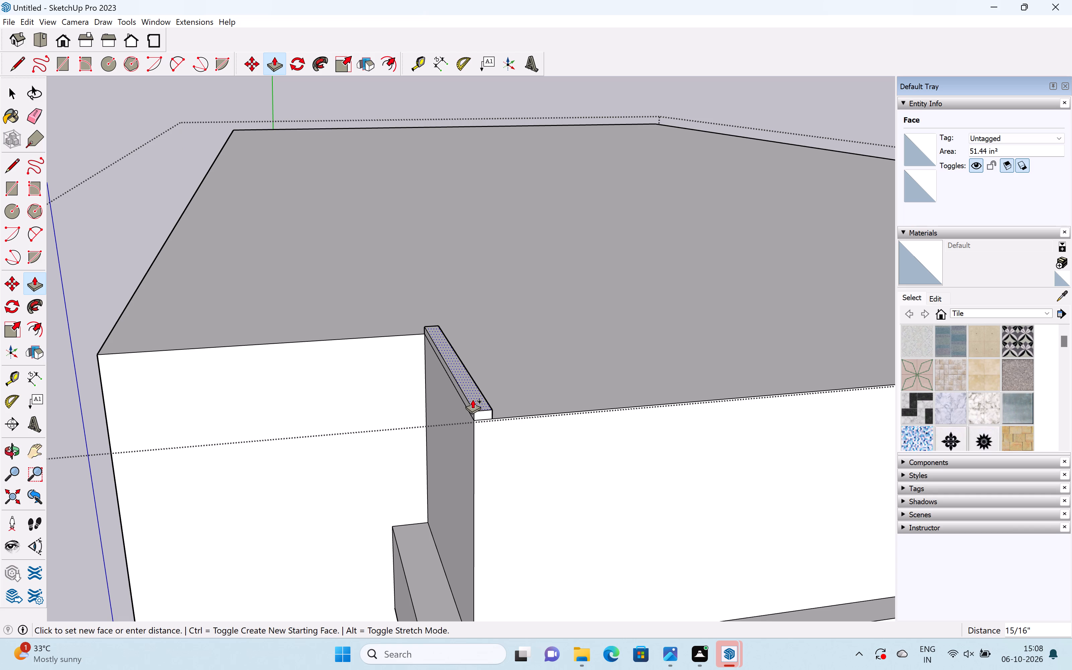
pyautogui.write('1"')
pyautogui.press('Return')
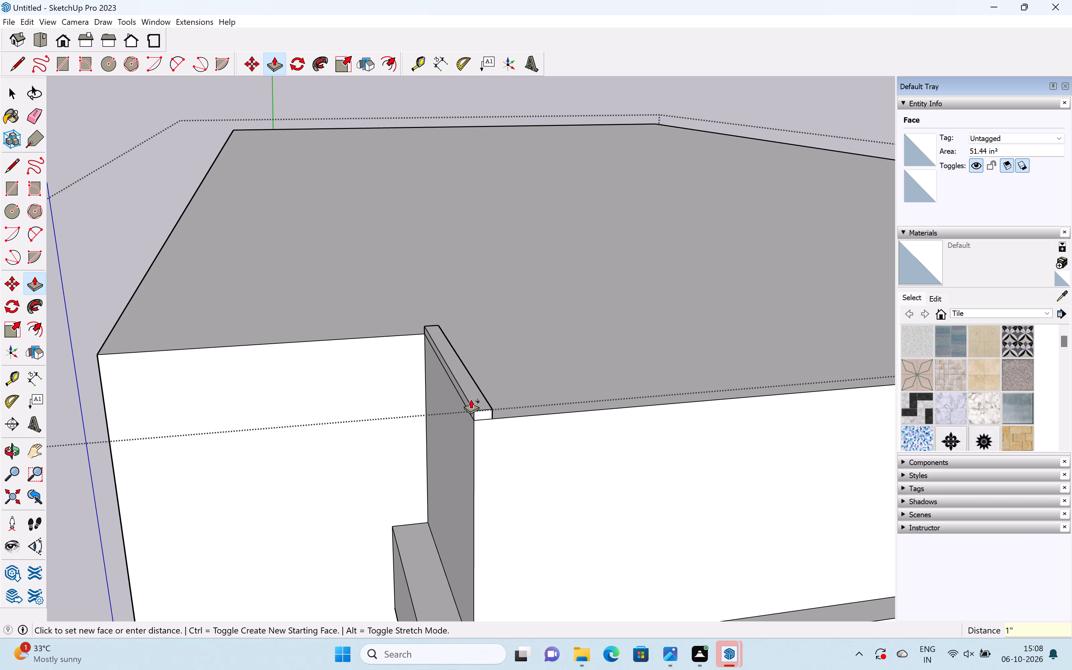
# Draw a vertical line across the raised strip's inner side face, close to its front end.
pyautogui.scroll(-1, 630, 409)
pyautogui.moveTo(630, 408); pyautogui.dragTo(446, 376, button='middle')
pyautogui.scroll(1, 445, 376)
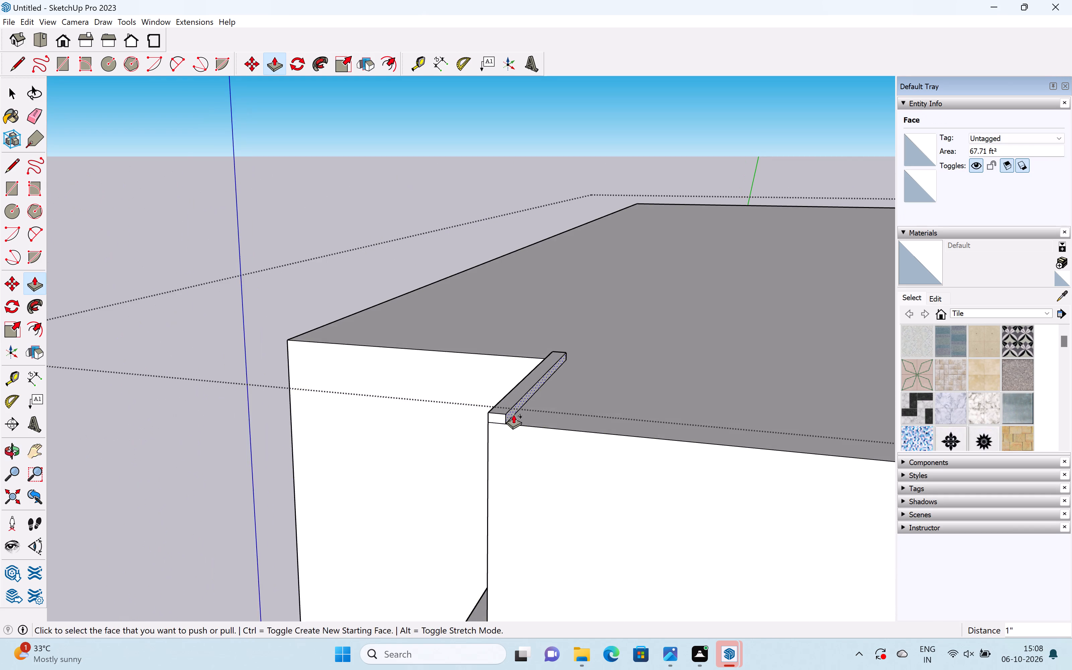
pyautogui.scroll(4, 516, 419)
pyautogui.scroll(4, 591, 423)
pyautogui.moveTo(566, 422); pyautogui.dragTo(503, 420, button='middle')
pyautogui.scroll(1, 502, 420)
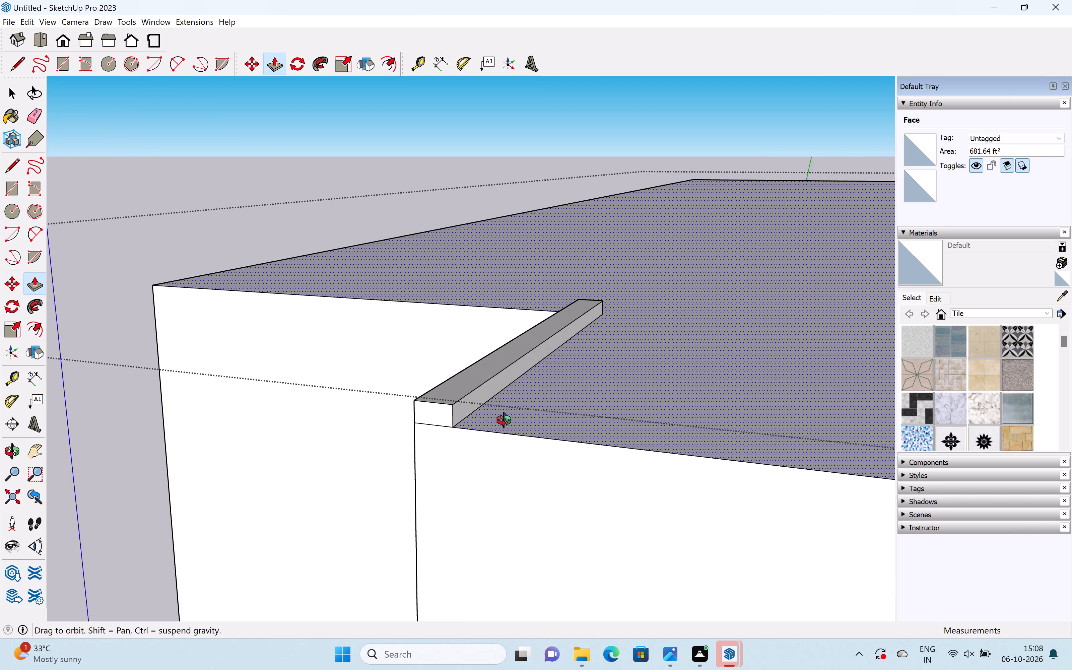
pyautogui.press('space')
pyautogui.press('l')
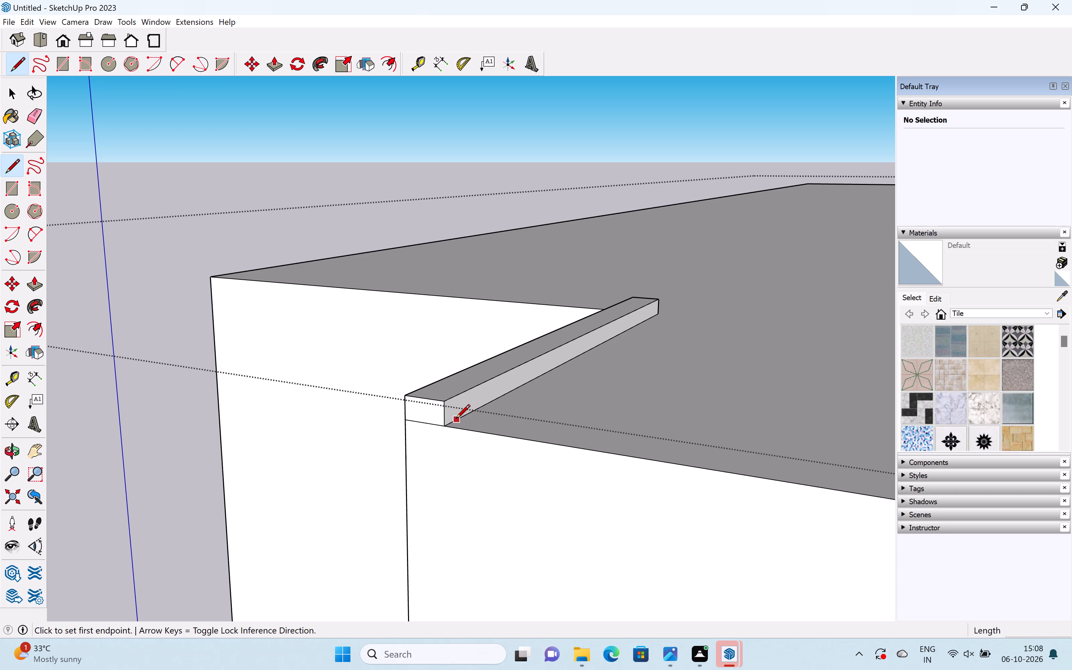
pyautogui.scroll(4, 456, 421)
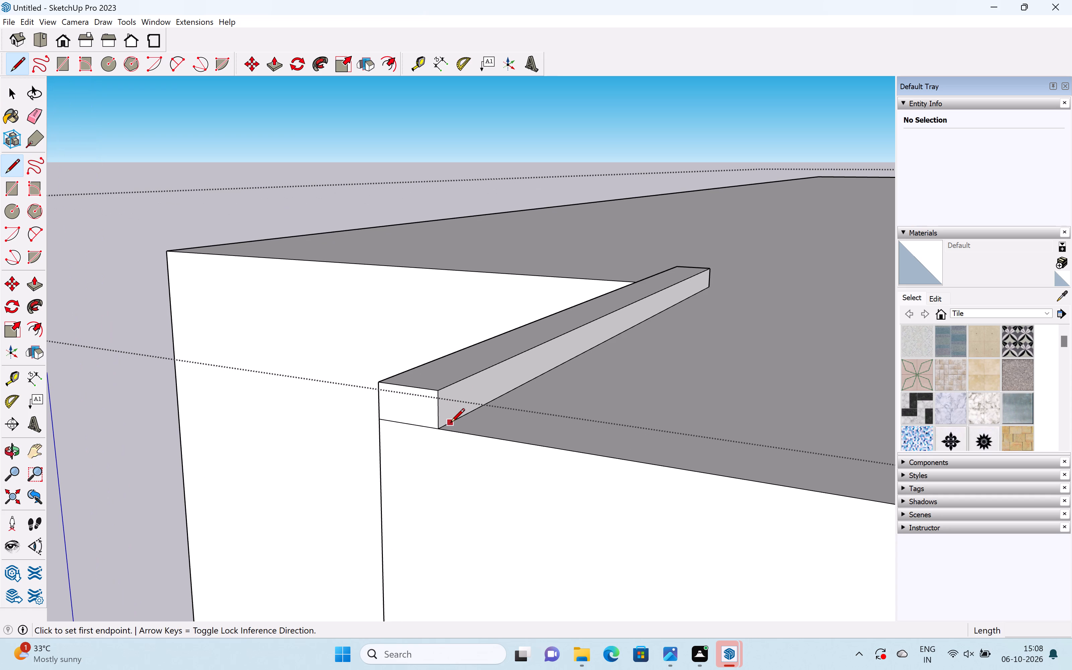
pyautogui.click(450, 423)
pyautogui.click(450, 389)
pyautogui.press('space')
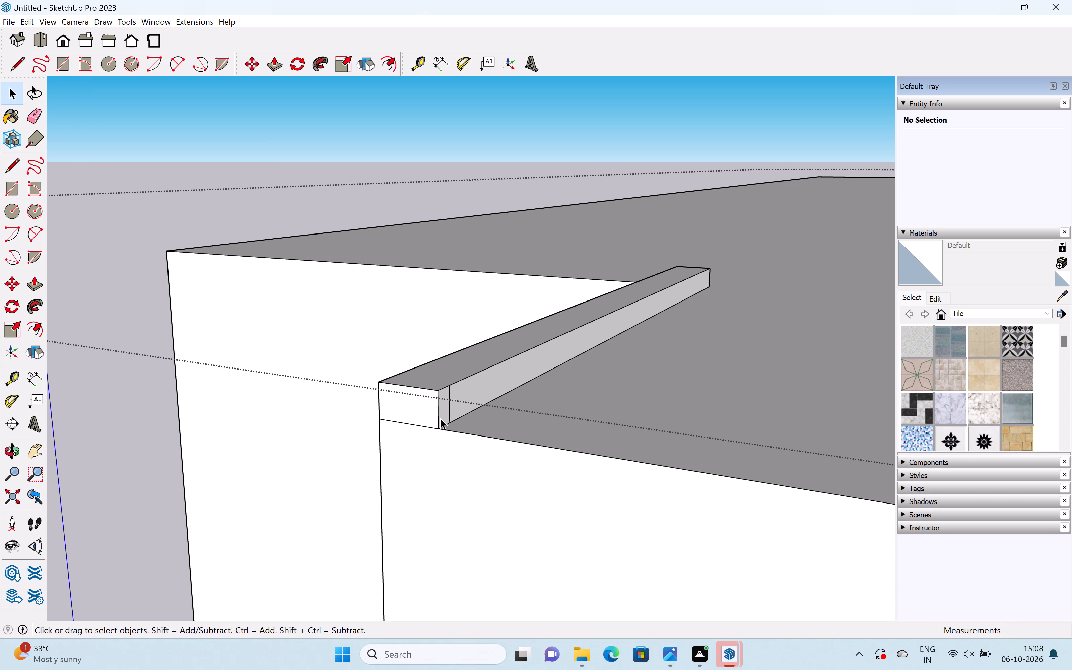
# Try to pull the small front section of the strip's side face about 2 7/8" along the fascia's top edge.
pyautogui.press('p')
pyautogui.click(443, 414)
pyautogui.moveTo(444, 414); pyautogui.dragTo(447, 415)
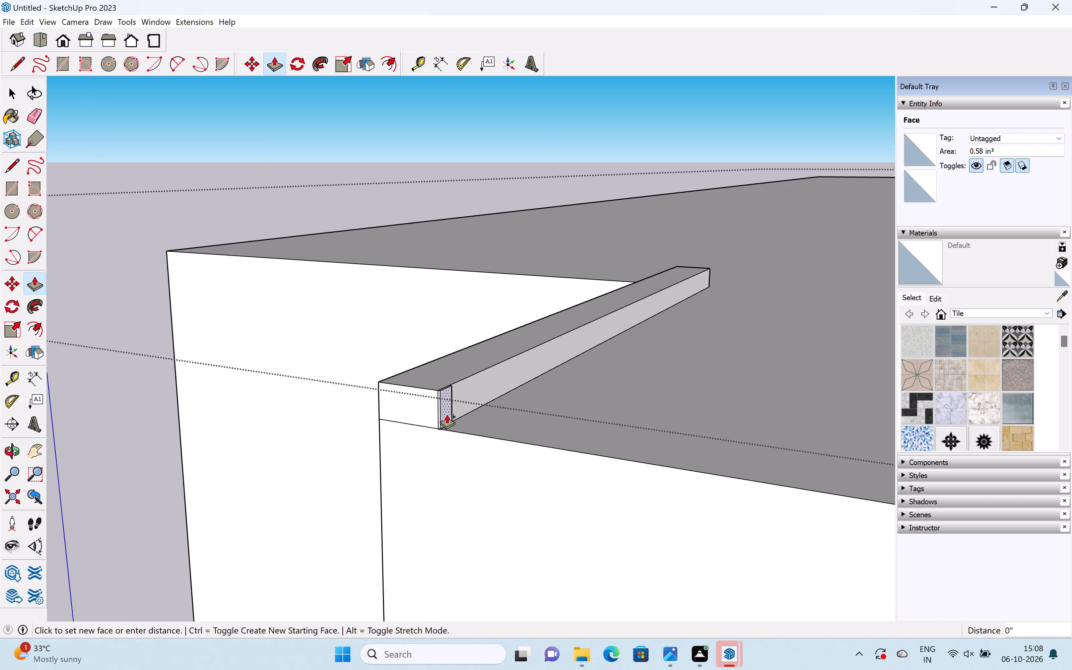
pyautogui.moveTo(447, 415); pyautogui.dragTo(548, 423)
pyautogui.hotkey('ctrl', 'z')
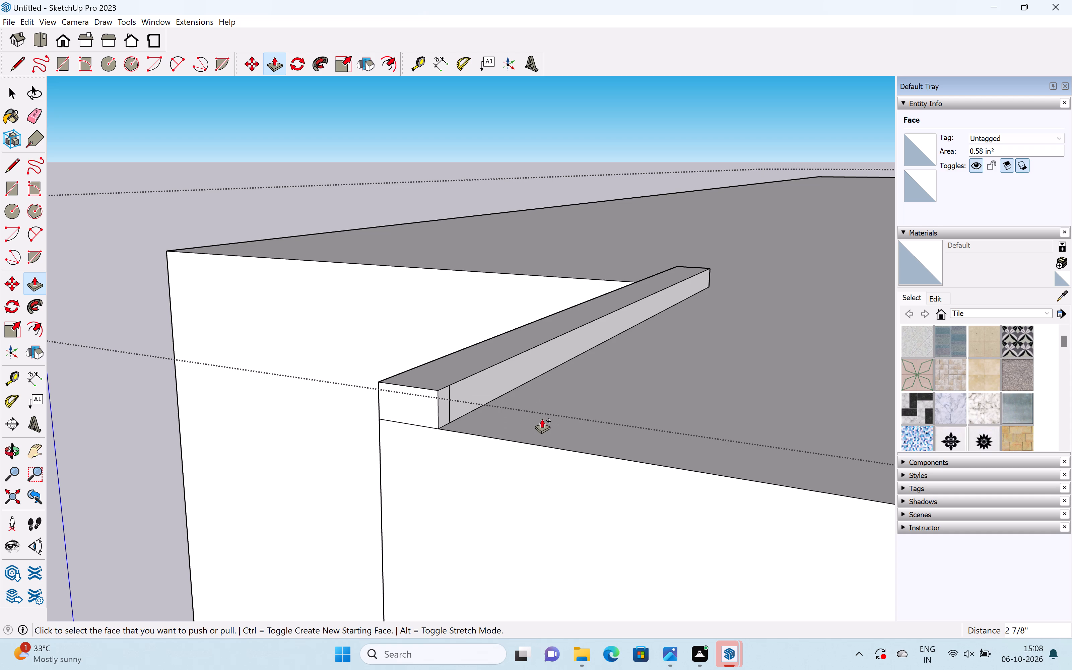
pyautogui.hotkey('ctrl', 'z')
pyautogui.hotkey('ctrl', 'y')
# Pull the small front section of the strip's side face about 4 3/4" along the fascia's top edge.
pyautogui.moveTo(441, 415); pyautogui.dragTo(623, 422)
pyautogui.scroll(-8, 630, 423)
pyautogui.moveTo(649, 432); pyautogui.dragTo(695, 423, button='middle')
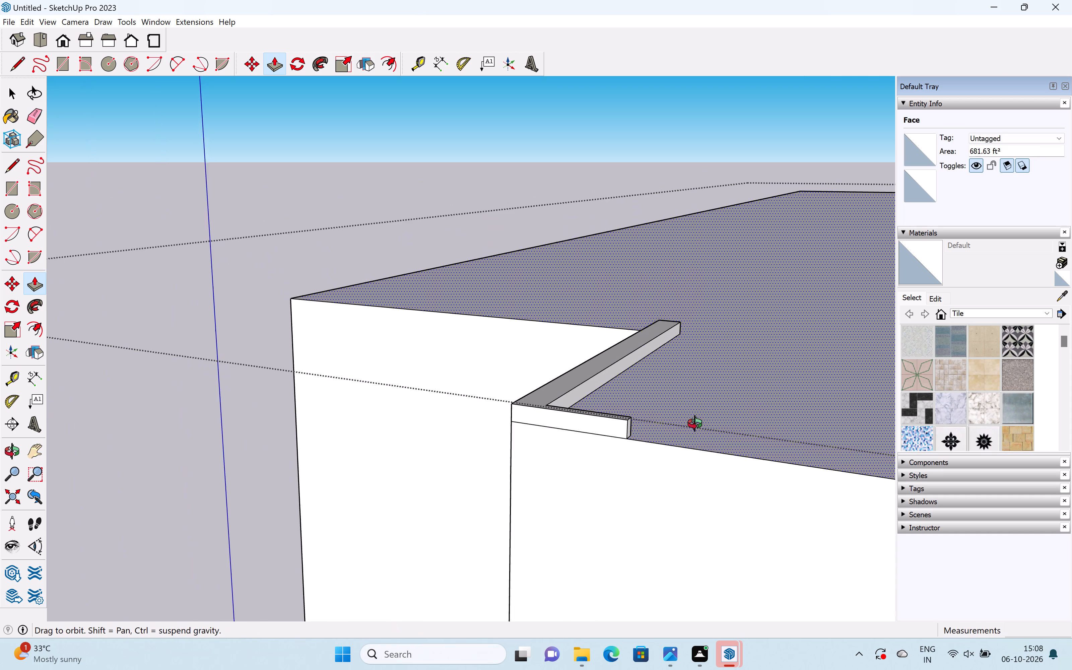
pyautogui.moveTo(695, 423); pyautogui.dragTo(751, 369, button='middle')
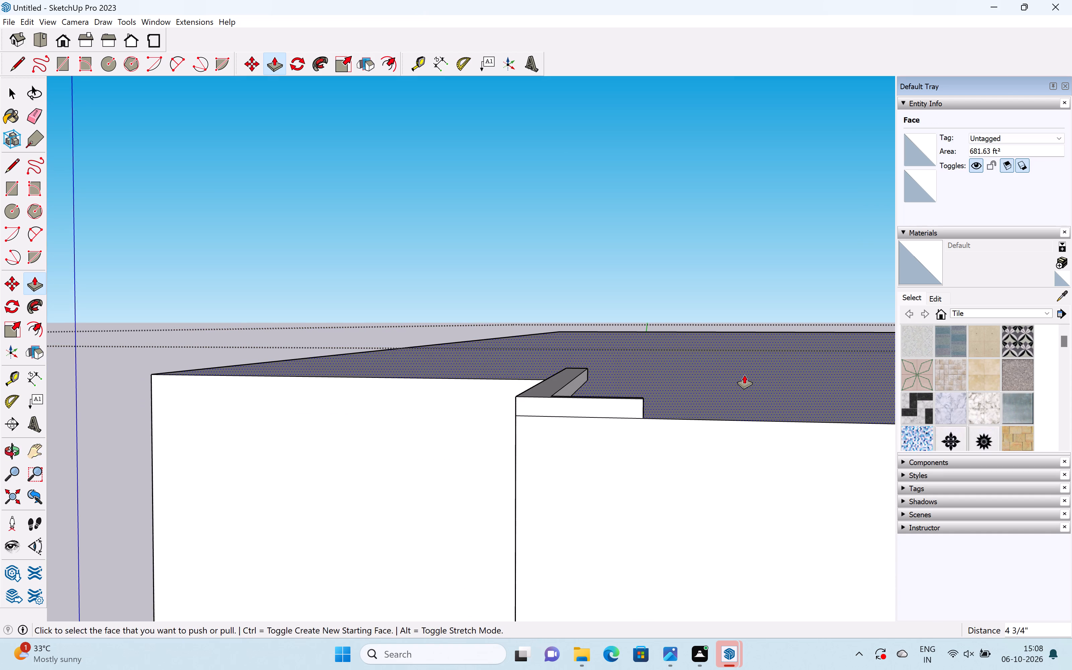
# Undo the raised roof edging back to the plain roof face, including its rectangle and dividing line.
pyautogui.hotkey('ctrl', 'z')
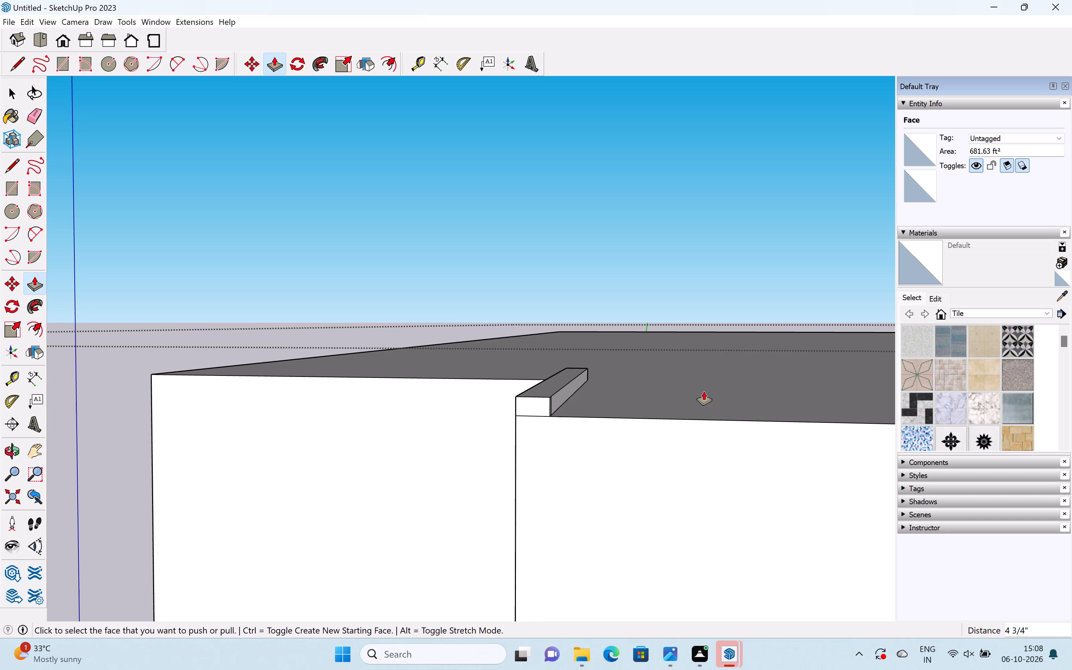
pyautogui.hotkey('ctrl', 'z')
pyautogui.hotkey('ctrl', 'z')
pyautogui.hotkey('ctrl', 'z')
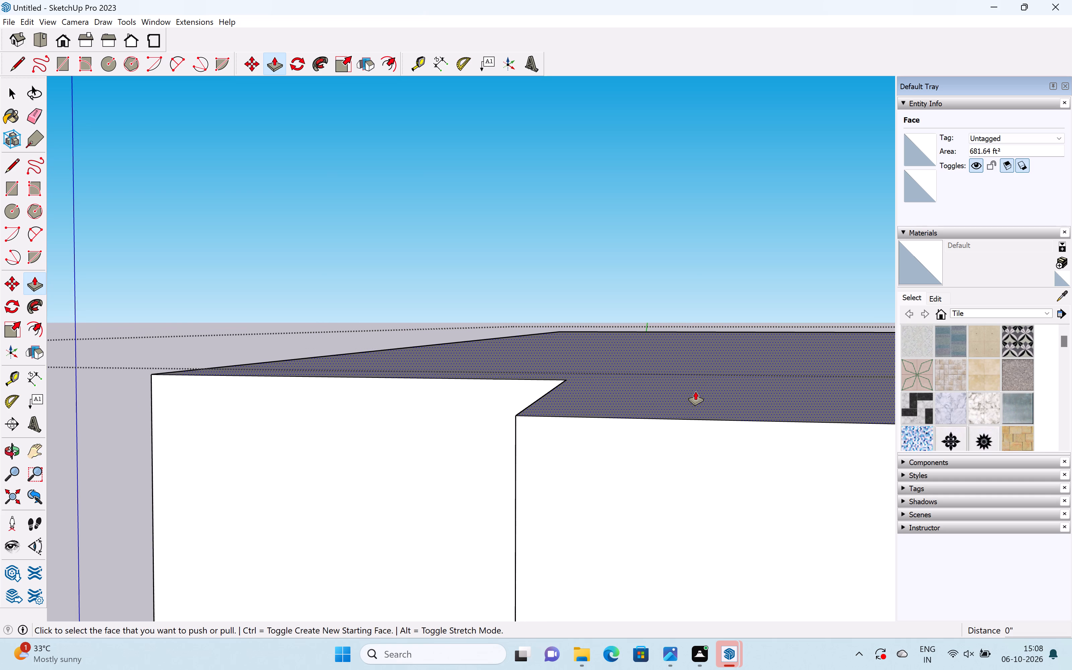
# Draw a 1" vertical line down from the roof's inner corner, where the left pier's recessed side wall begins.
pyautogui.press('space')
pyautogui.scroll(-4, 512, 427)
pyautogui.moveTo(507, 426); pyautogui.dragTo(716, 446, button='middle')
pyautogui.scroll(1, 716, 446)
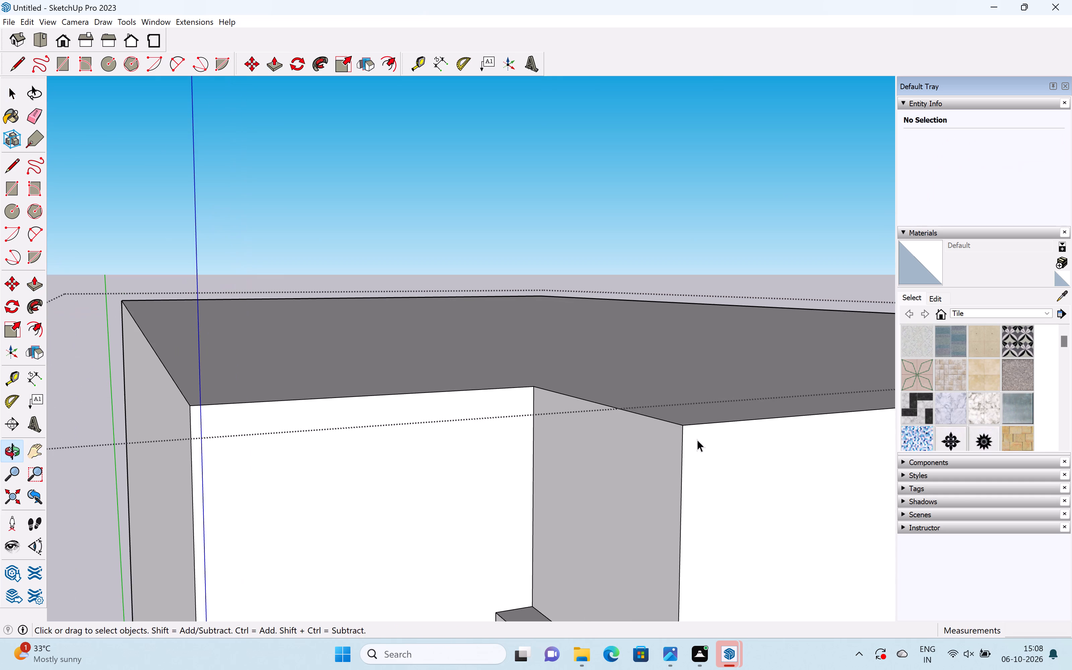
pyautogui.scroll(-1, 531, 431)
pyautogui.moveTo(533, 431); pyautogui.dragTo(664, 421, button='middle')
pyautogui.press('l')
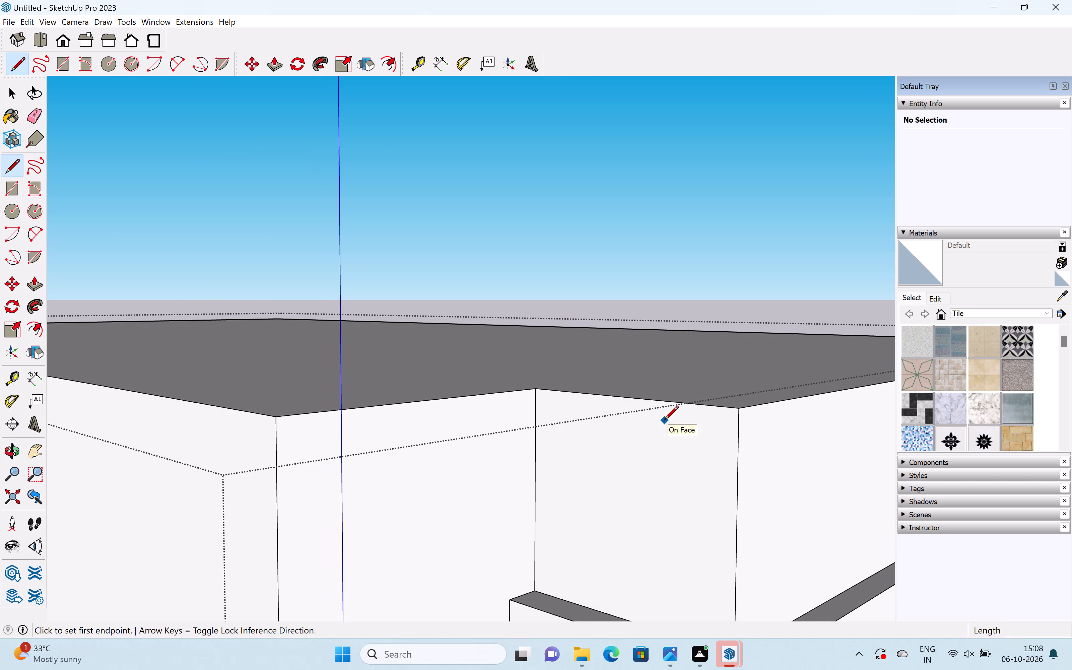
pyautogui.scroll(4, 604, 390)
pyautogui.scroll(4, 510, 399)
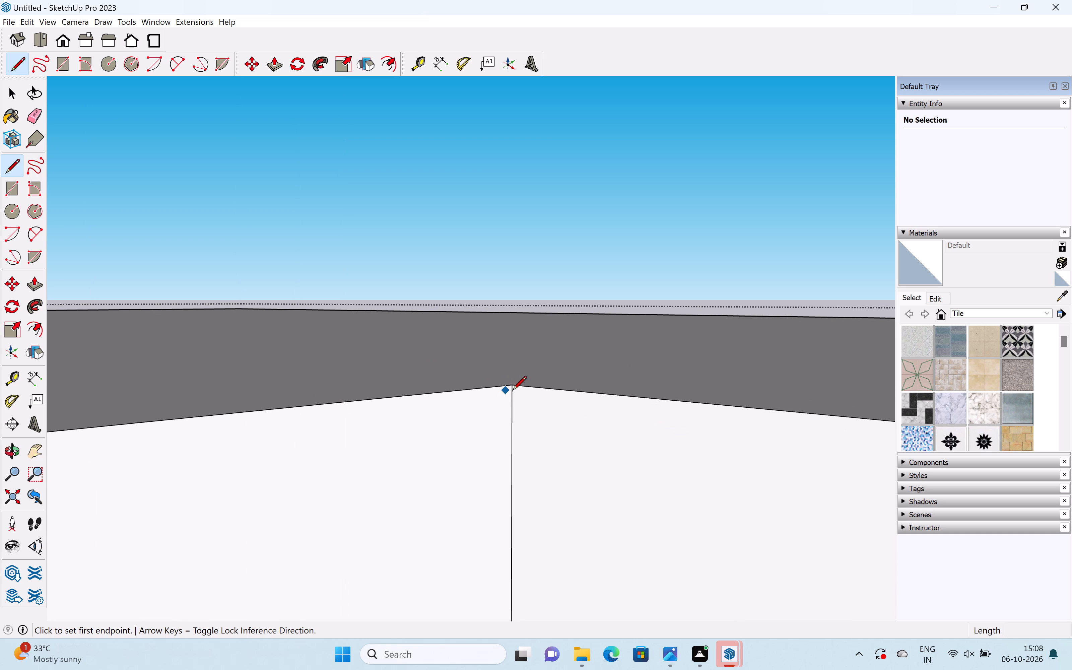
pyautogui.click(514, 386)
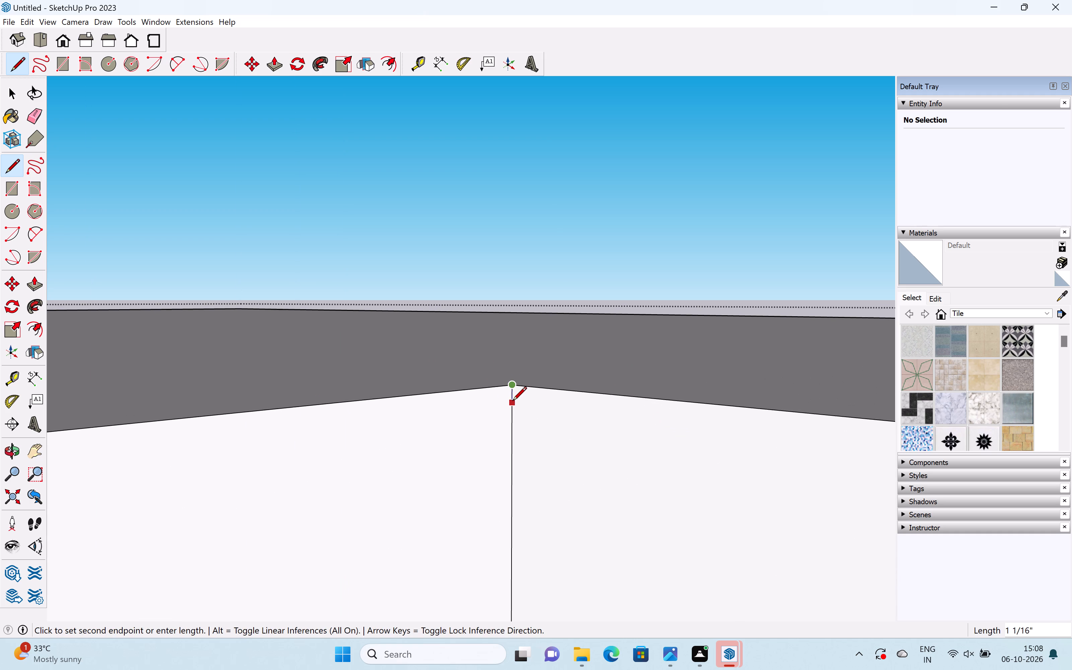
pyautogui.write('1"')
pyautogui.press('Return')
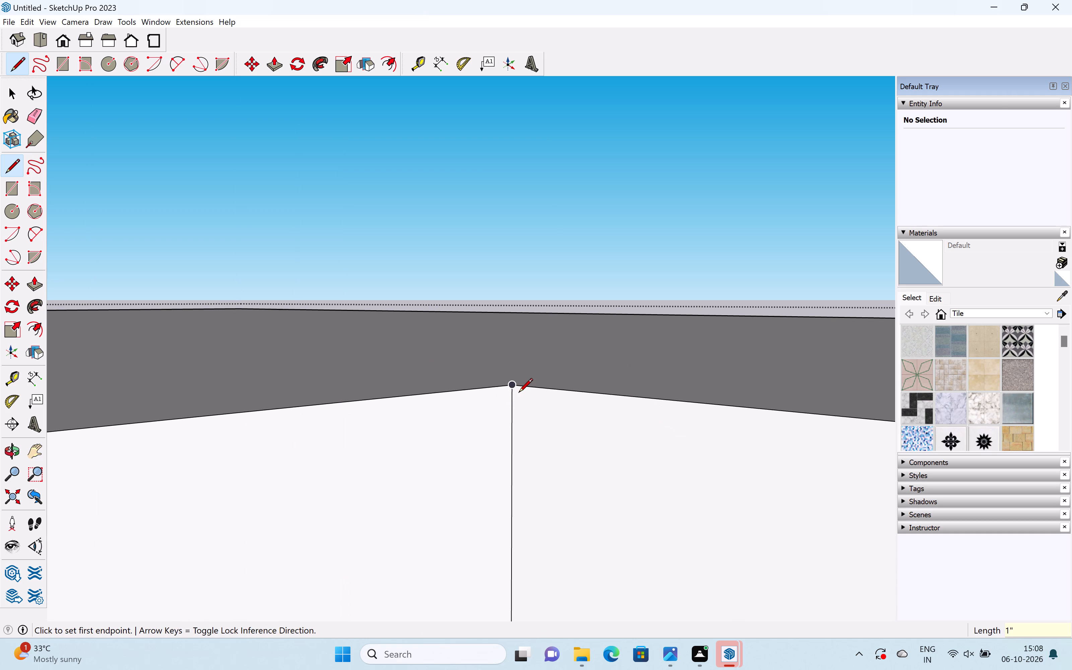
# Draw a line about 2' 4 13/16" long across the side wall, parallel to the roof edge, ending at the front corner.
pyautogui.click(514, 408)
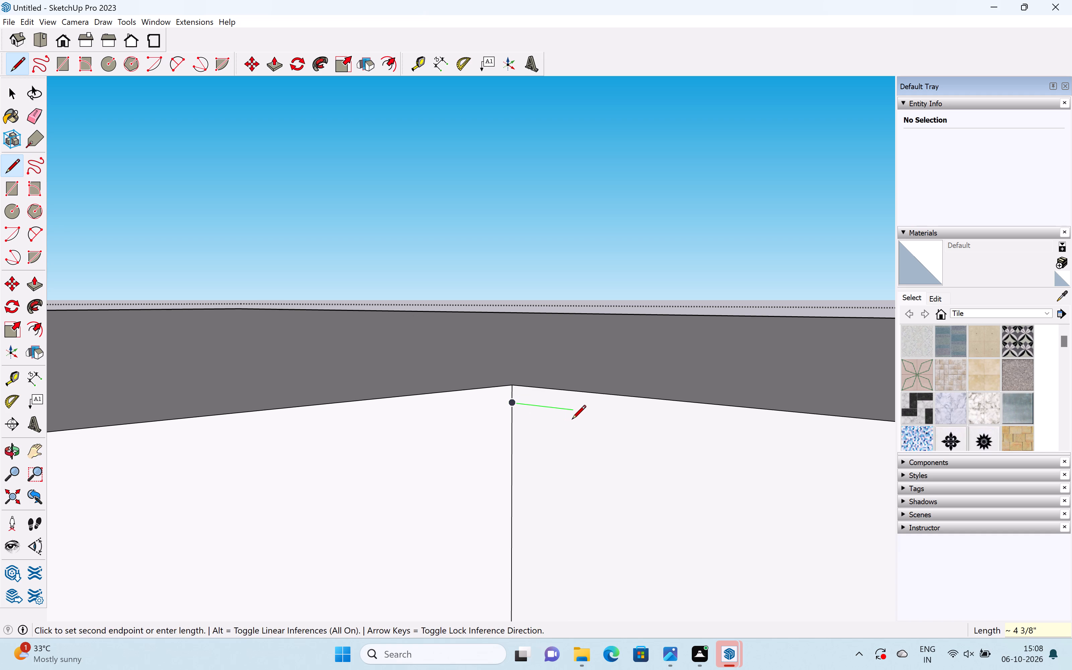
pyautogui.scroll(-8, 572, 420)
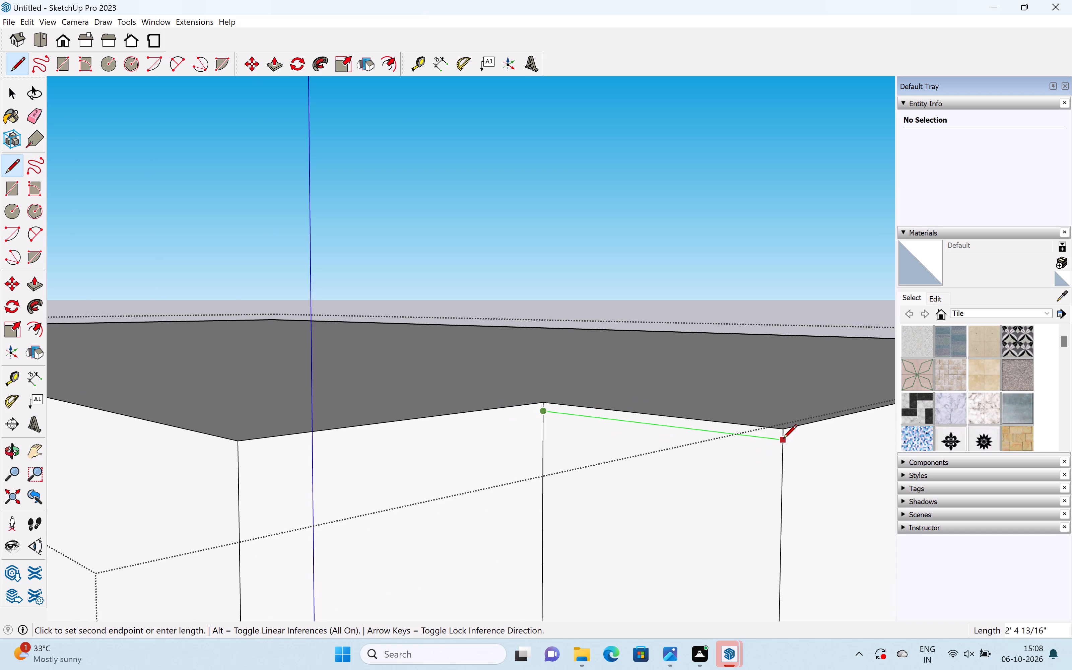
pyautogui.click(783, 439)
# Continue the line about 16' 10 3/8" across the front wall just below the roof edge, to the far corner.
pyautogui.scroll(1, 784, 440)
pyautogui.moveTo(784, 440); pyautogui.dragTo(580, 446, button='middle')
pyautogui.scroll(-4, 624, 452)
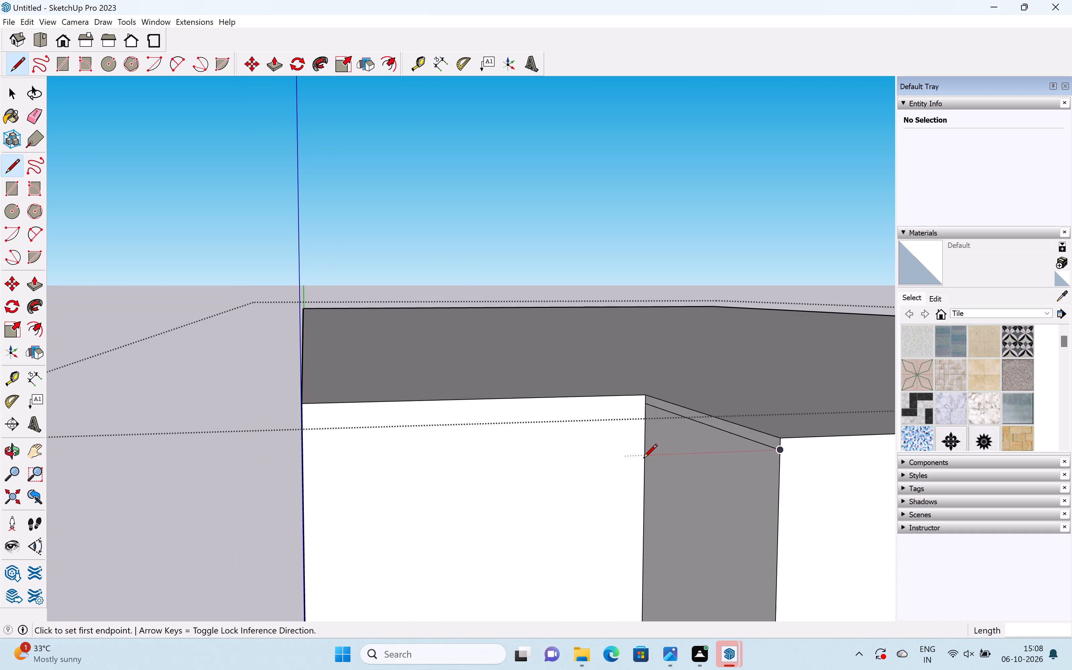
pyautogui.scroll(-3, 643, 459)
pyautogui.keyDown('shift'); pyautogui.moveTo(733, 466); pyautogui.dragTo(474, 459, button='middle'); pyautogui.keyUp('shift')
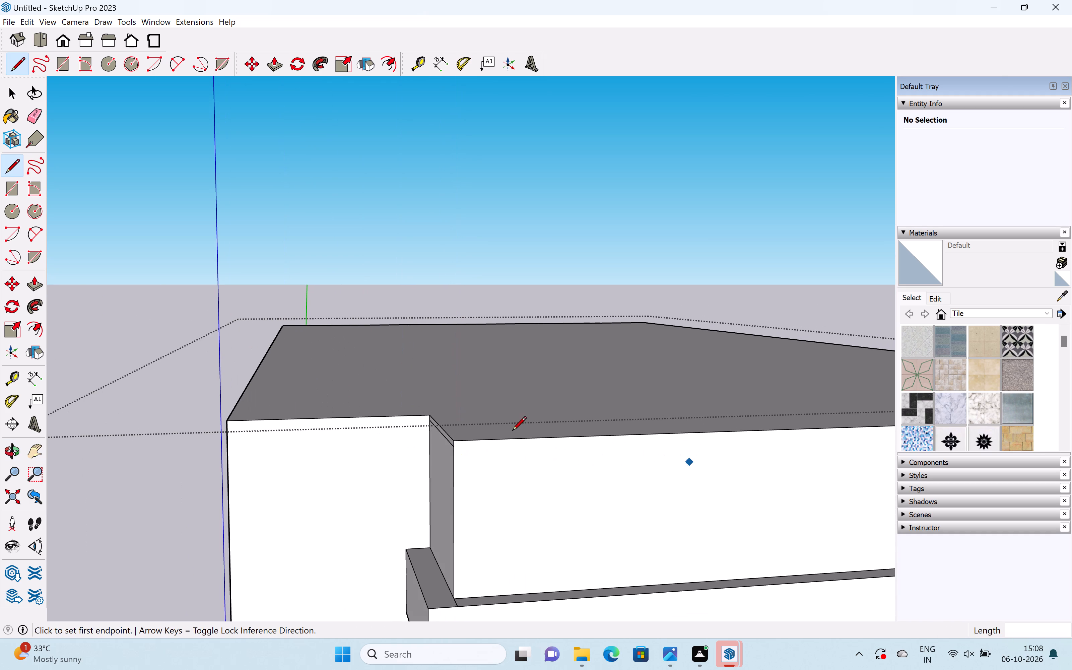
pyautogui.click(453, 451)
pyautogui.keyDown('shift'); pyautogui.moveTo(643, 455); pyautogui.dragTo(386, 472, button='middle'); pyautogui.keyUp('shift')
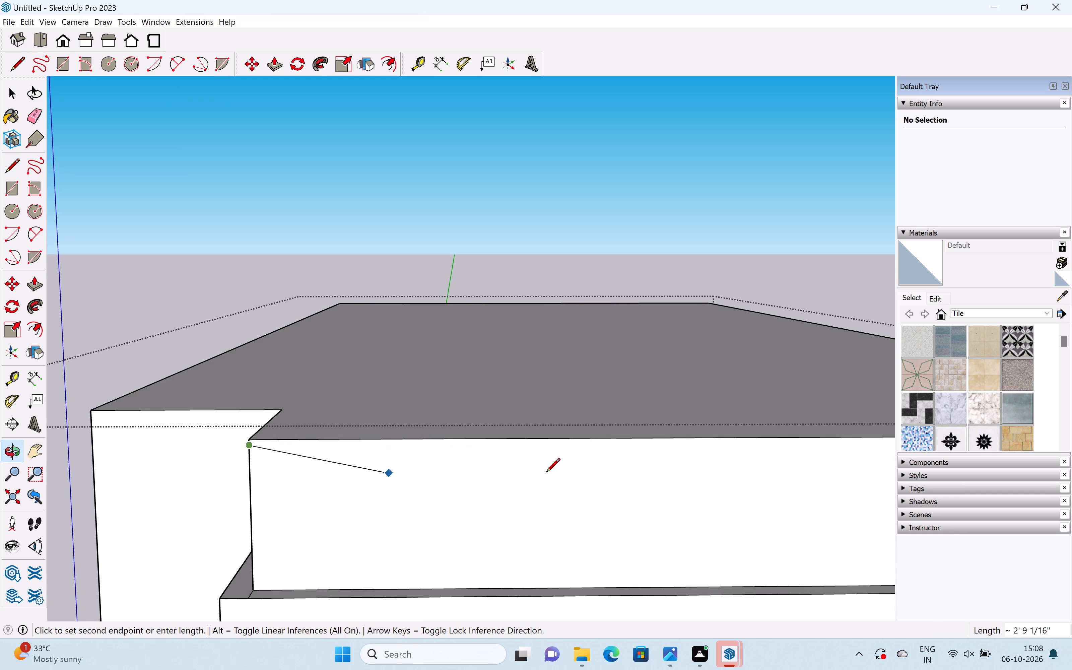
pyautogui.scroll(-6, 559, 471)
pyautogui.keyDown('shift'); pyautogui.moveTo(731, 458); pyautogui.dragTo(392, 426, button='middle'); pyautogui.keyUp('shift')
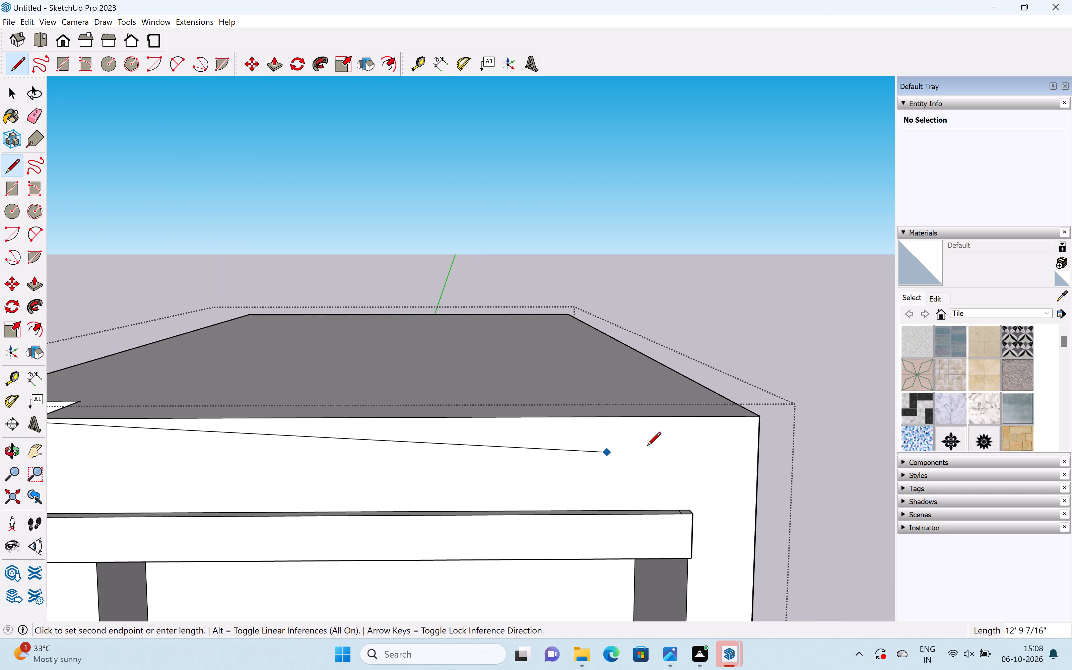
pyautogui.scroll(2, 738, 432)
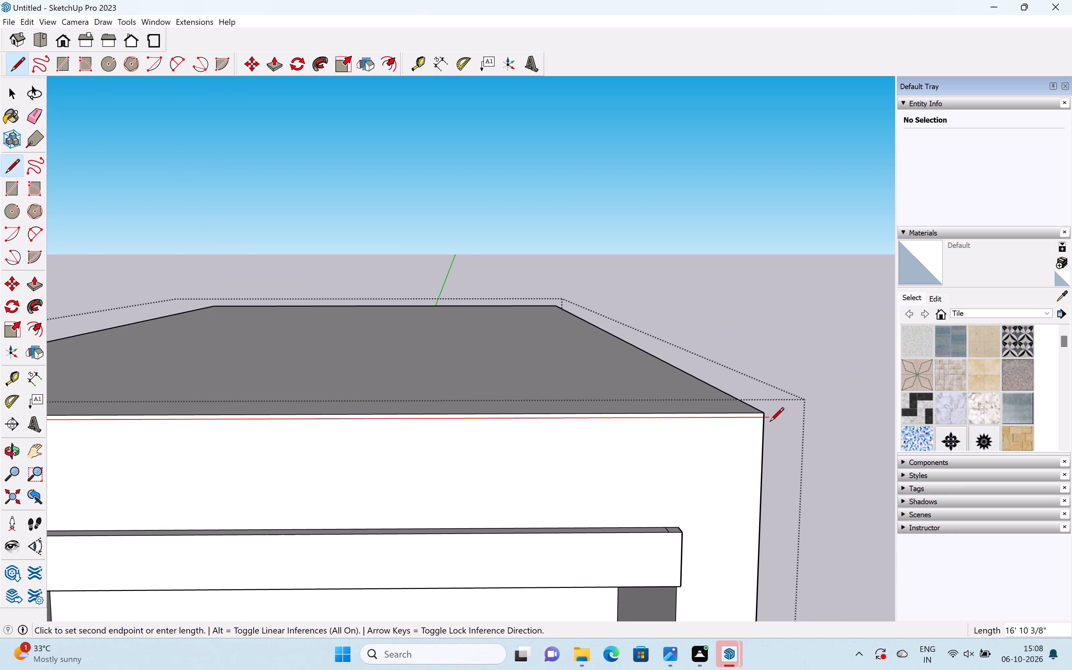
pyautogui.click(764, 417)
pyautogui.press('space')
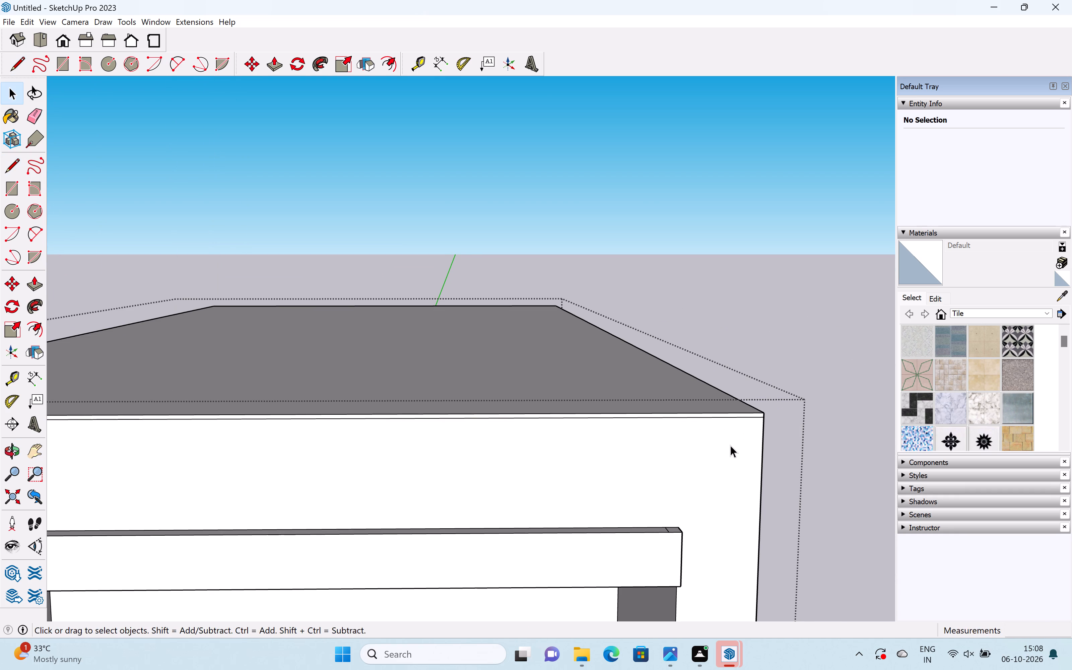
# Pull the thin strip along the front roof edge slightly outward.
pyautogui.press('p')
pyautogui.scroll(10, 738, 412)
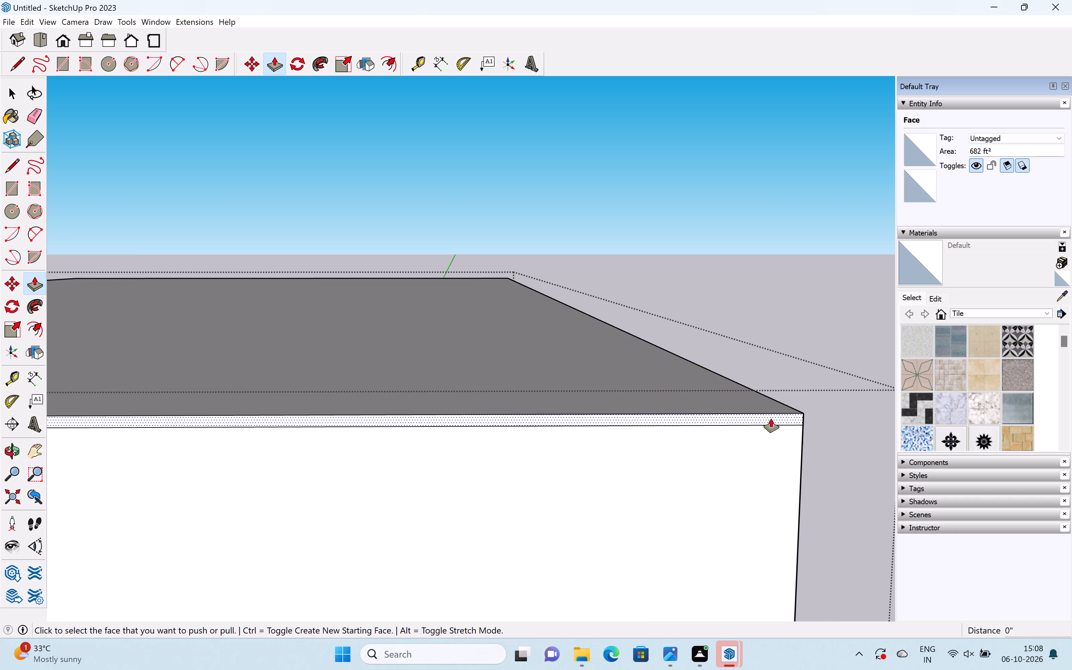
pyautogui.moveTo(772, 415); pyautogui.dragTo(773, 420)
# Pull the thin roof-edge strip on the short side wall beside the left pier outward about 1 3/8".
pyautogui.scroll(-20, 776, 420)
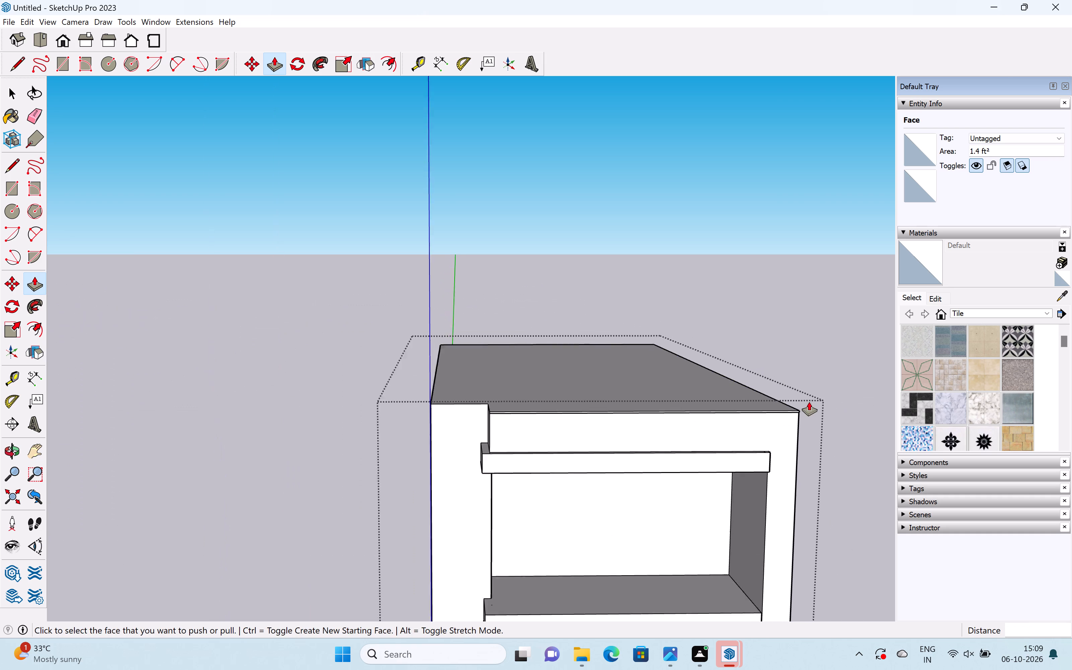
pyautogui.scroll(-2, 809, 402)
pyautogui.moveTo(560, 412); pyautogui.dragTo(787, 394, button='middle')
pyautogui.scroll(13, 650, 382)
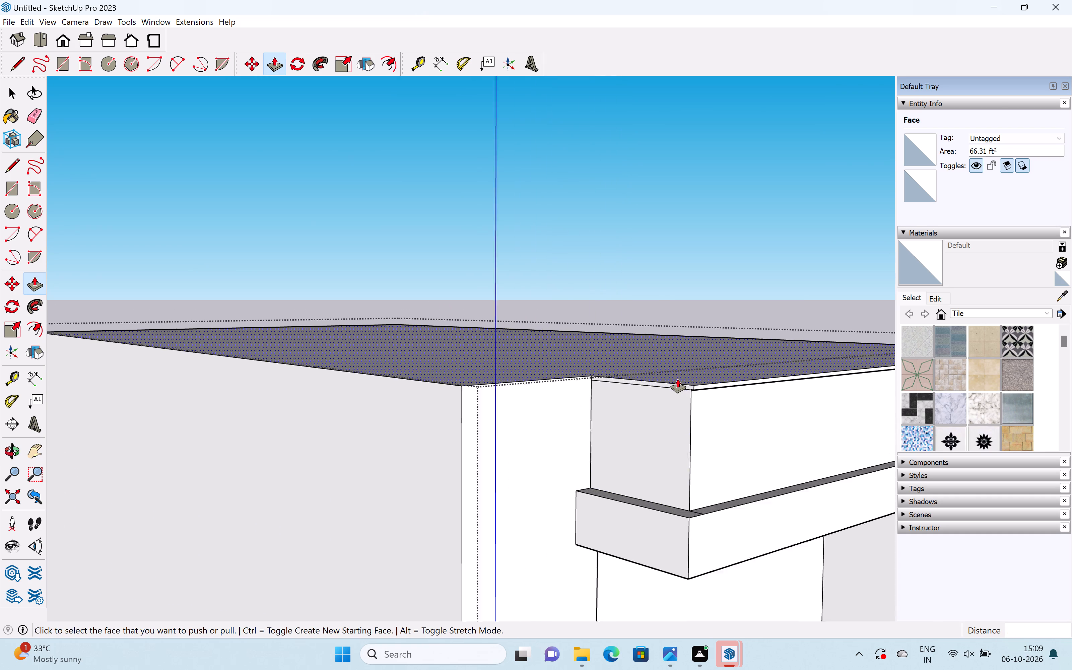
pyautogui.scroll(1, 678, 379)
pyautogui.scroll(-1, 676, 379)
pyautogui.scroll(2, 676, 379)
pyautogui.scroll(-1, 676, 379)
pyautogui.scroll(2, 676, 379)
pyautogui.moveTo(678, 390); pyautogui.dragTo(673, 392)
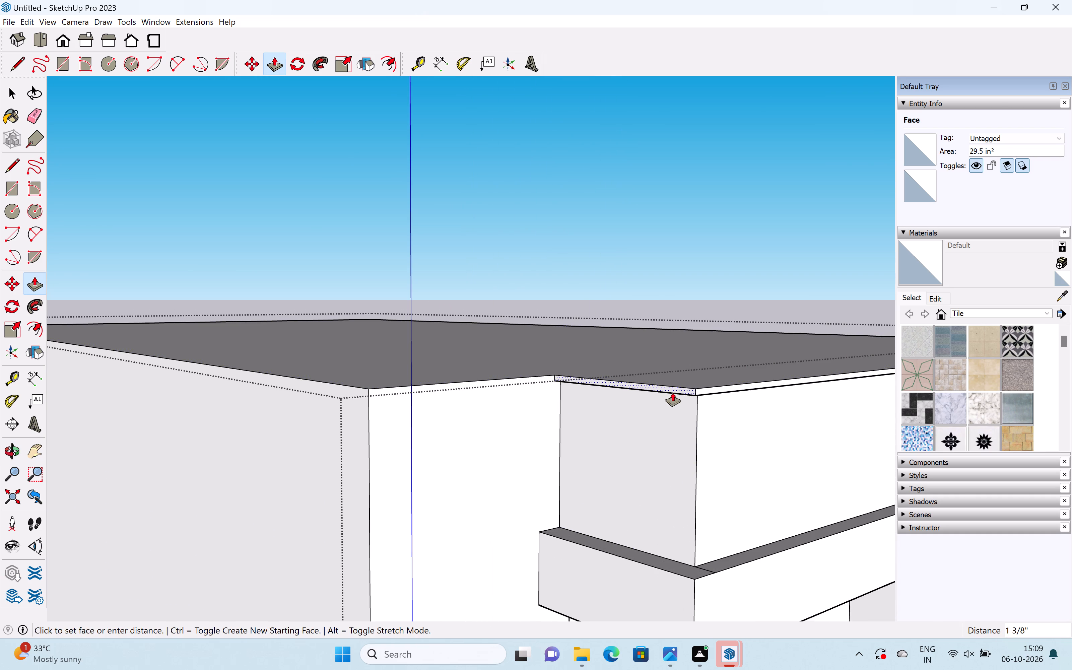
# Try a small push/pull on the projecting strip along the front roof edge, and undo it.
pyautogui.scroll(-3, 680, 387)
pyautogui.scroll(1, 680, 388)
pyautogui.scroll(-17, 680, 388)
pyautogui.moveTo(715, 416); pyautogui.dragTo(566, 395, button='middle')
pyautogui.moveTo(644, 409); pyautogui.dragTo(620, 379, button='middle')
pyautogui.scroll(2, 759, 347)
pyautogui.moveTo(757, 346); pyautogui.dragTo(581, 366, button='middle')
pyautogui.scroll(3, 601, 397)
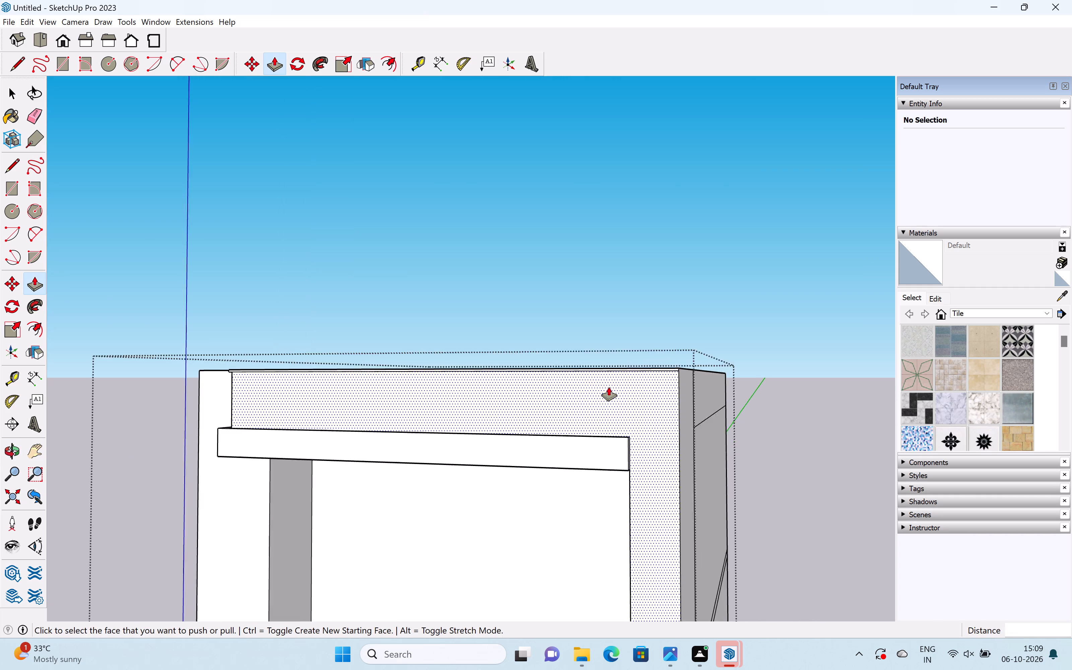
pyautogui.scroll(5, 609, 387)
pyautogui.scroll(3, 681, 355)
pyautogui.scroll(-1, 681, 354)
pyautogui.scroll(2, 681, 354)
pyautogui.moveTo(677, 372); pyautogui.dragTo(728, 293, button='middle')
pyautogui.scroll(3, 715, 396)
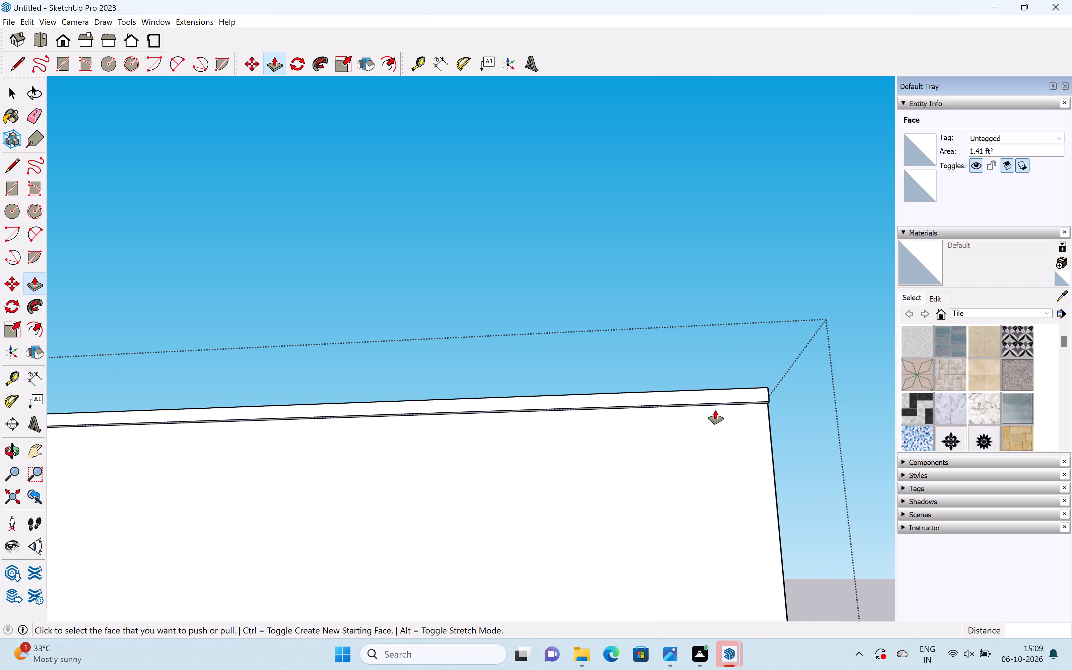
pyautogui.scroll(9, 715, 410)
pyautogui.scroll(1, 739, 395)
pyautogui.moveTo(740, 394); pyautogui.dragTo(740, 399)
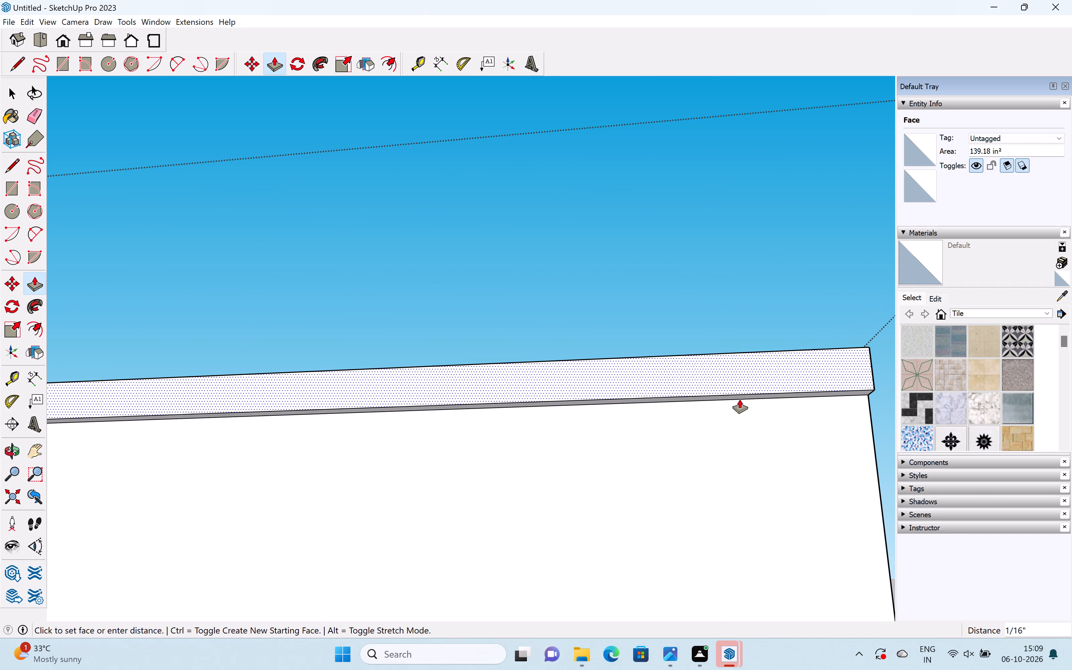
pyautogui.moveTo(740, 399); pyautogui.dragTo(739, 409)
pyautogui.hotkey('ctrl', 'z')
# Pull the underside of the front roof-edge strip down about 1/4".
pyautogui.scroll(1, 729, 399)
pyautogui.moveTo(729, 393); pyautogui.dragTo(729, 364, button='middle')
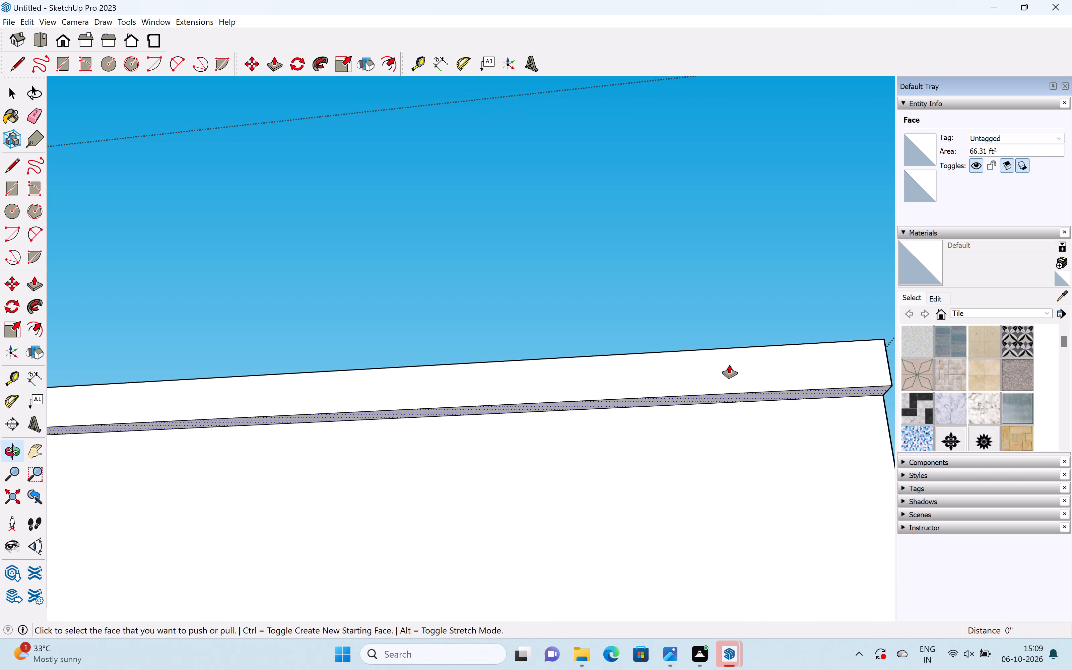
pyautogui.moveTo(728, 400); pyautogui.dragTo(728, 412)
pyautogui.scroll(-4, 728, 405)
pyautogui.scroll(1, 728, 405)
pyautogui.scroll(-8, 728, 405)
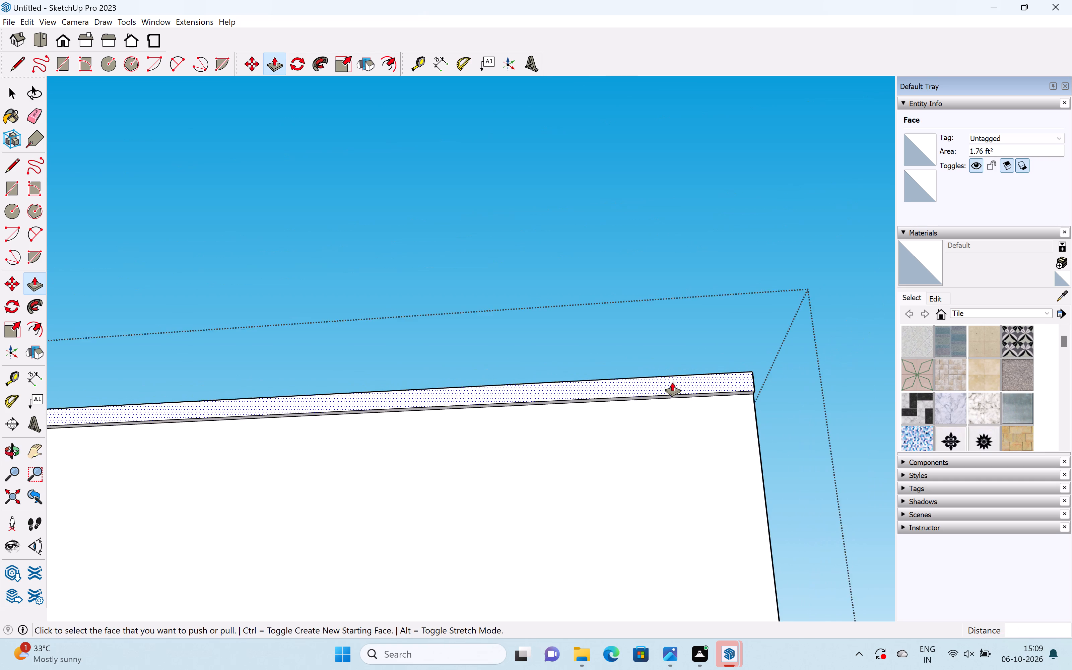
# Examine the projecting roof-edge strip along the front facade and around the left pier corner.
pyautogui.scroll(-5, 672, 382)
pyautogui.scroll(1, 694, 383)
pyautogui.scroll(-9, 696, 383)
pyautogui.moveTo(643, 405); pyautogui.dragTo(657, 462, button='middle')
pyautogui.scroll(-7, 675, 449)
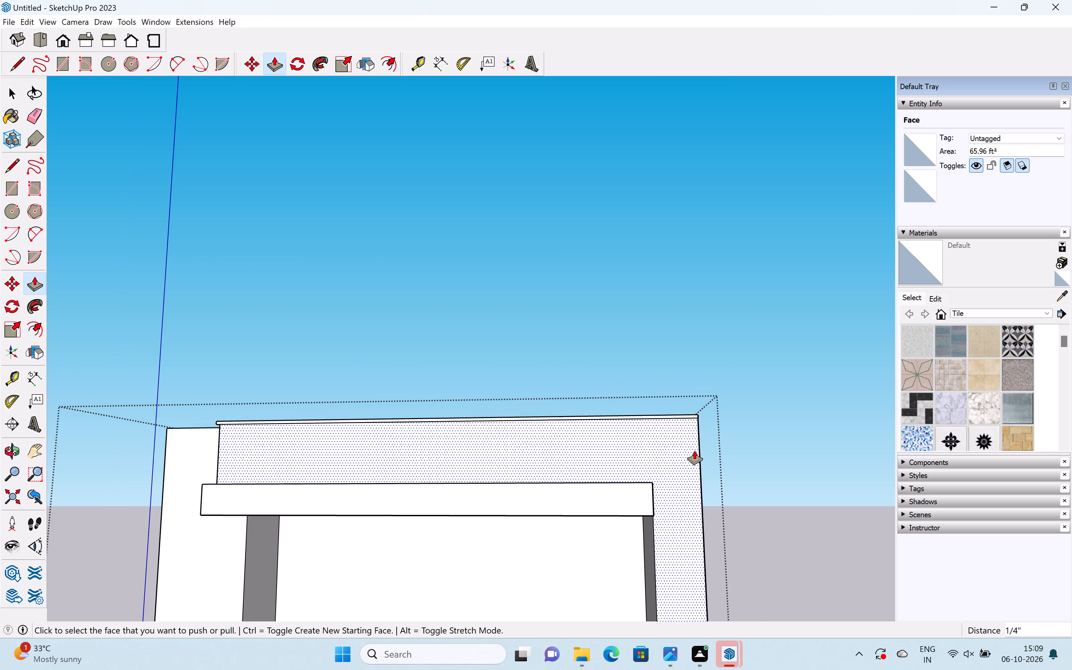
pyautogui.scroll(-8, 694, 451)
pyautogui.moveTo(720, 451); pyautogui.dragTo(763, 518, button='middle')
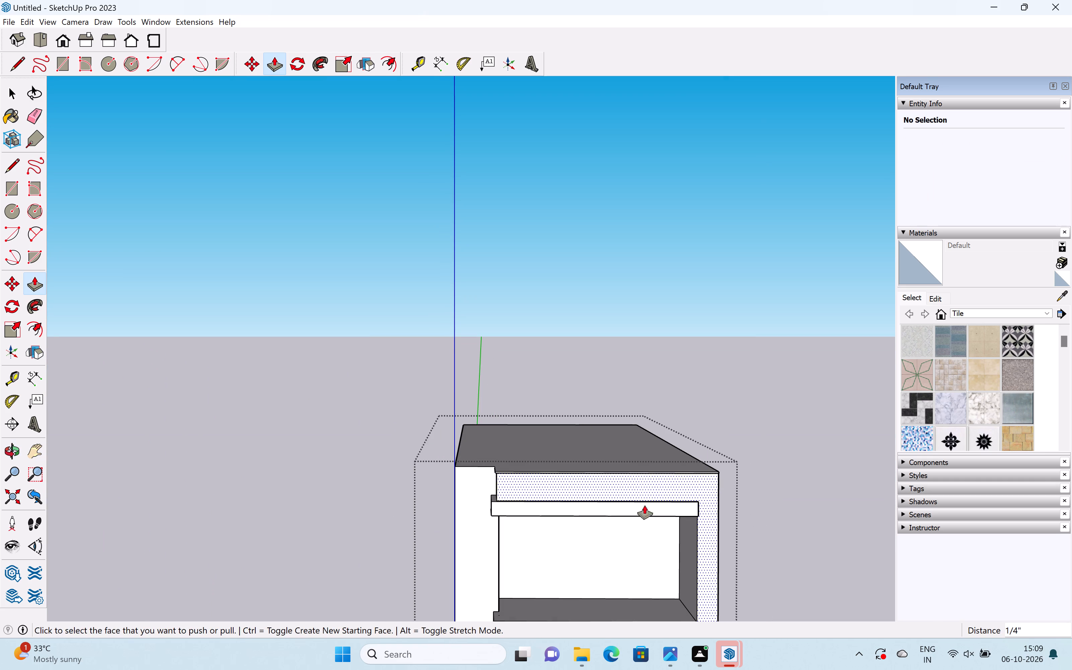
pyautogui.scroll(2, 596, 440)
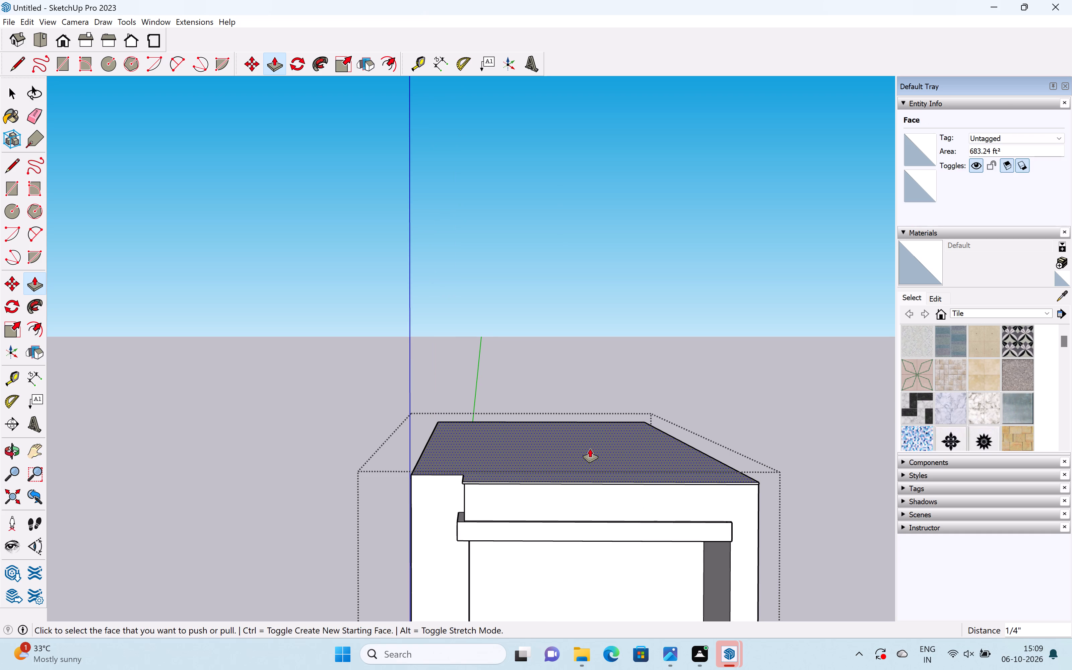
pyautogui.moveTo(428, 482); pyautogui.dragTo(623, 433, button='middle')
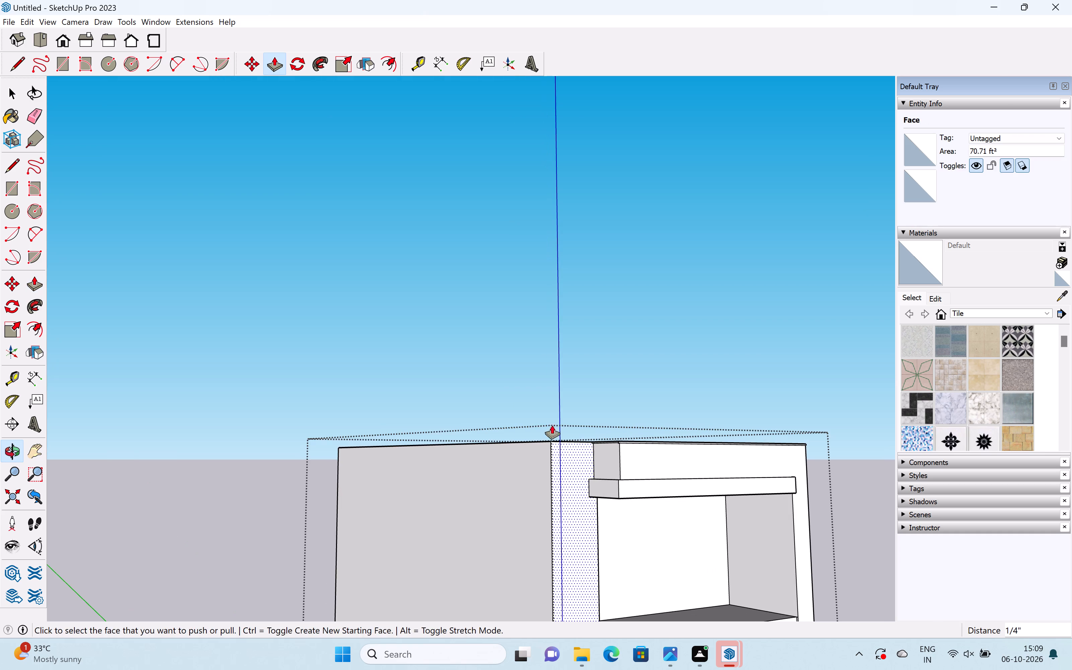
pyautogui.moveTo(594, 413); pyautogui.dragTo(600, 483, button='middle')
pyautogui.scroll(1, 581, 484)
pyautogui.scroll(-1, 581, 484)
pyautogui.scroll(12, 581, 484)
# Draw a line across the roof from the left pier's inner corner, parallel to the front edge, to the far side edge.
pyautogui.press('space')
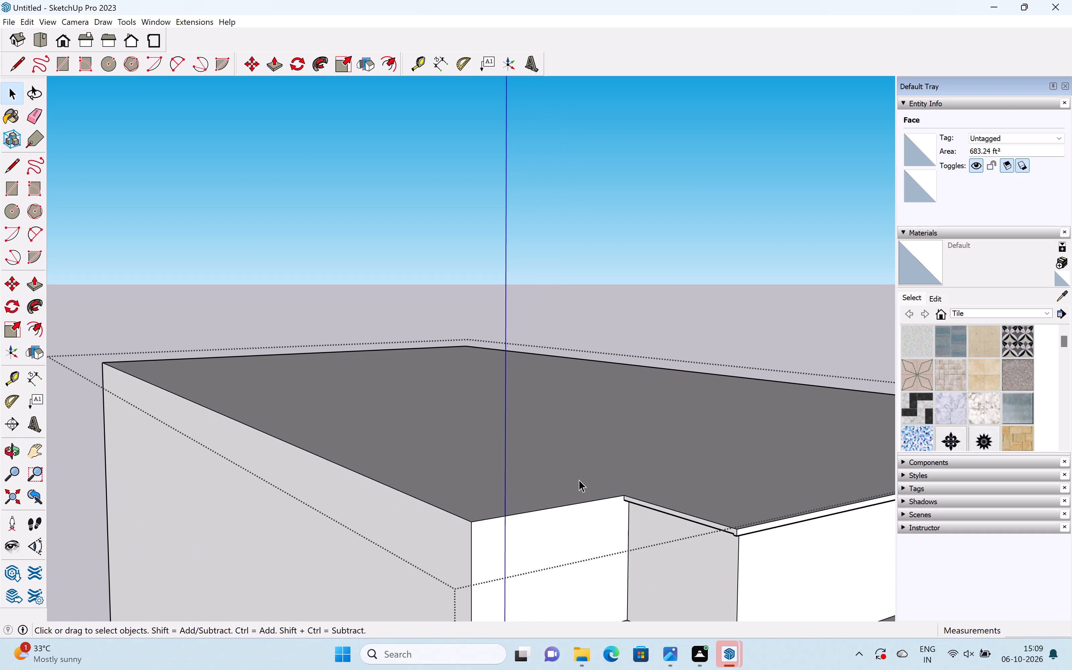
pyautogui.keyDown('shift'); pyautogui.moveTo(578, 475); pyautogui.dragTo(418, 509, button='middle'); pyautogui.keyUp('shift')
pyautogui.press('l')
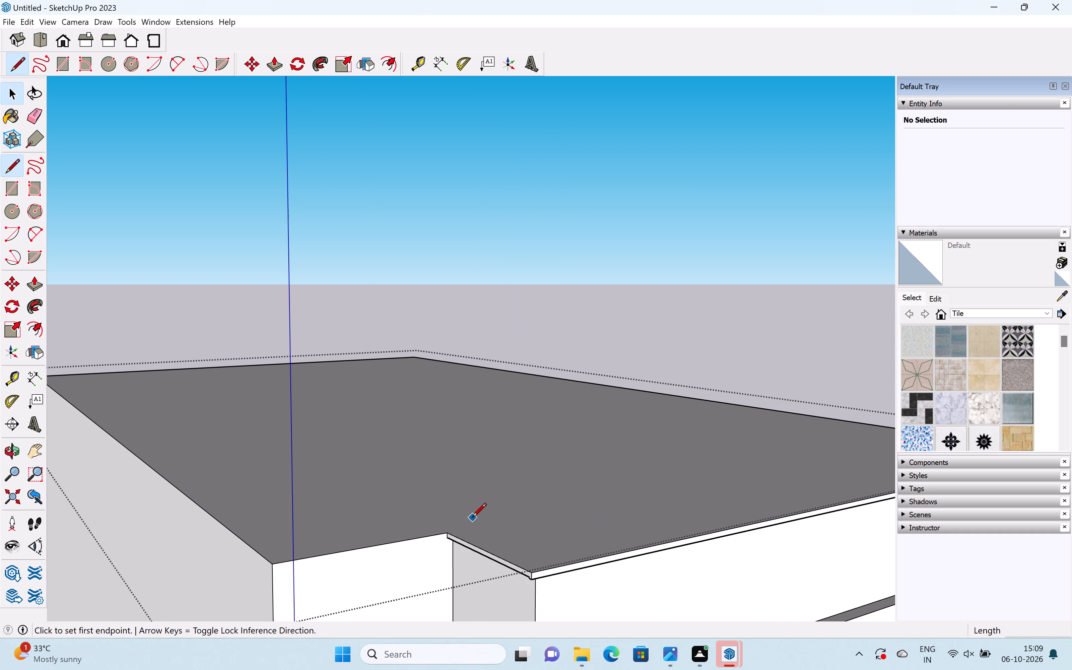
pyautogui.click(450, 533)
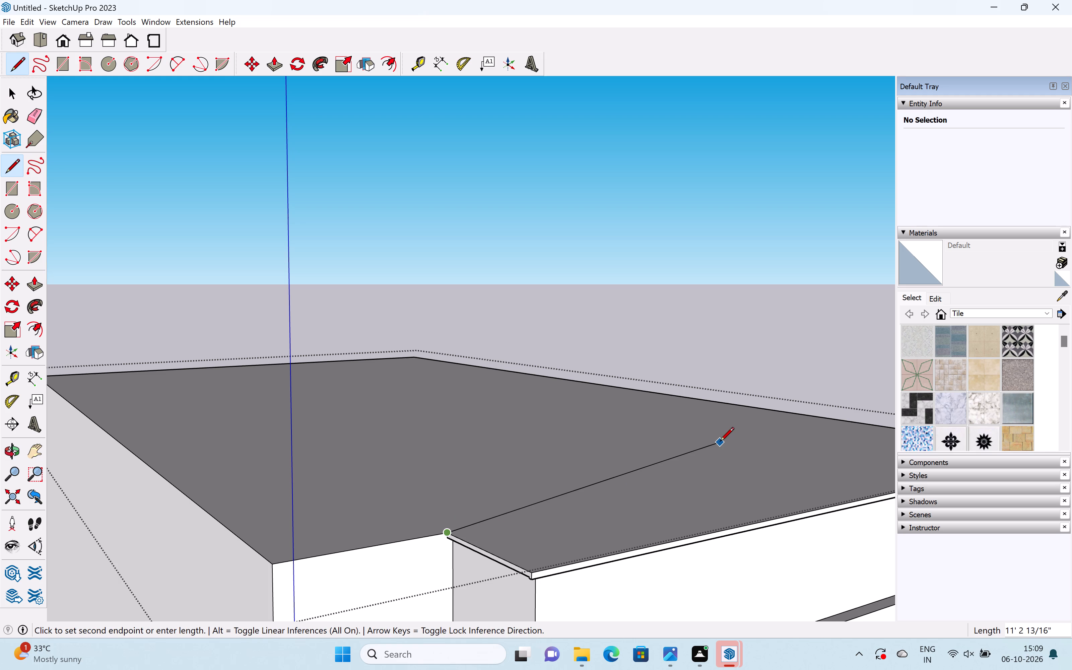
pyautogui.moveTo(719, 442); pyautogui.dragTo(474, 501, button='middle')
pyautogui.press('Right')
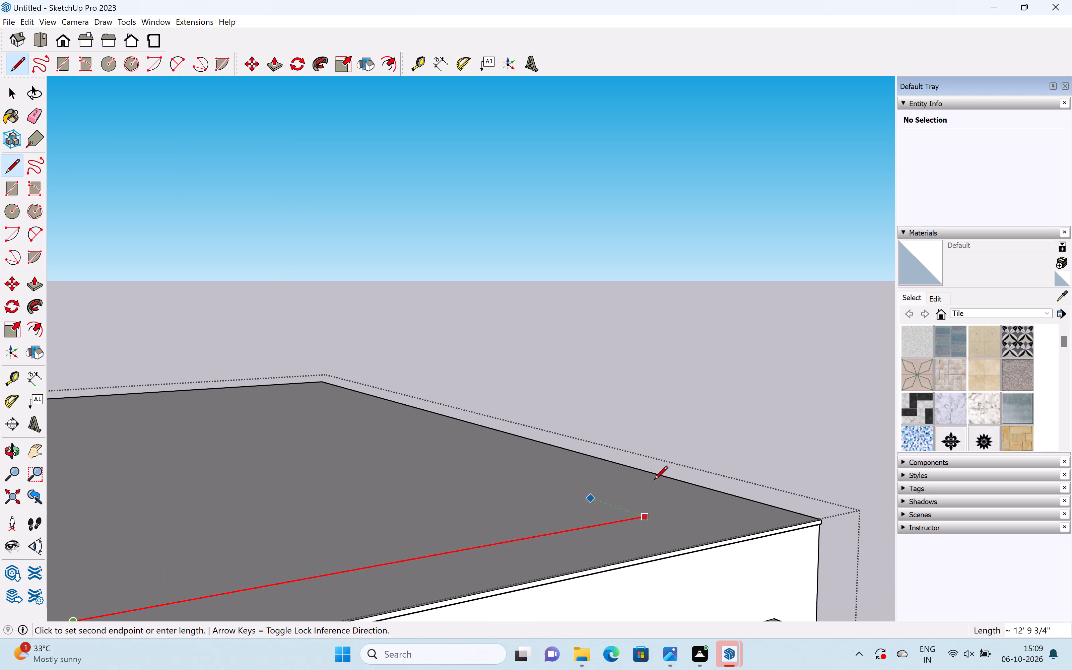
pyautogui.click(731, 494)
pyautogui.press('space')
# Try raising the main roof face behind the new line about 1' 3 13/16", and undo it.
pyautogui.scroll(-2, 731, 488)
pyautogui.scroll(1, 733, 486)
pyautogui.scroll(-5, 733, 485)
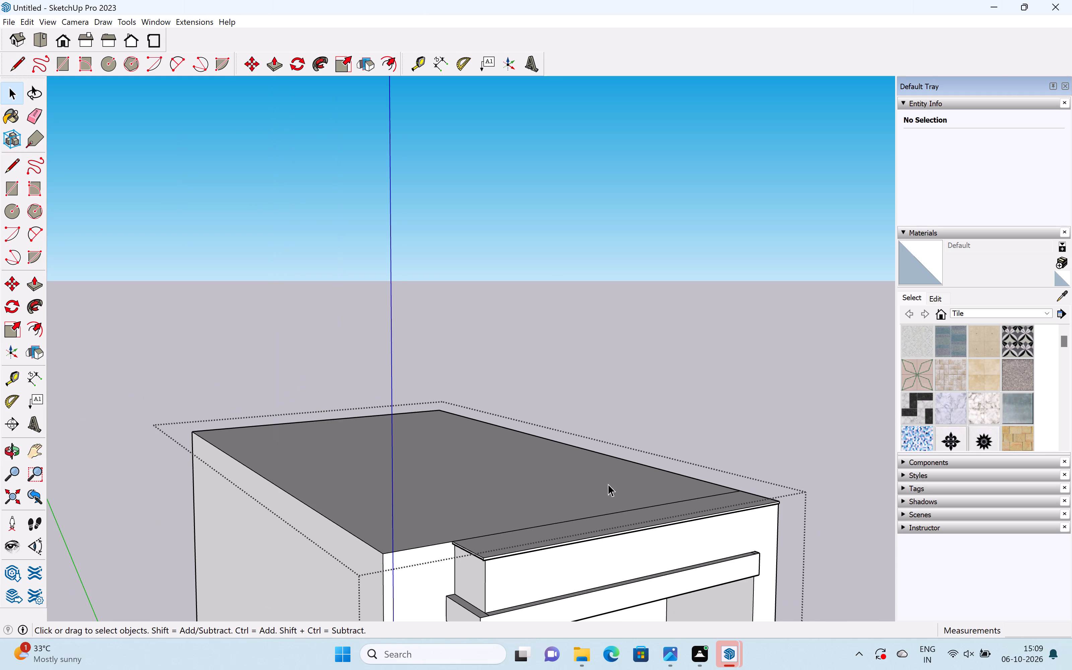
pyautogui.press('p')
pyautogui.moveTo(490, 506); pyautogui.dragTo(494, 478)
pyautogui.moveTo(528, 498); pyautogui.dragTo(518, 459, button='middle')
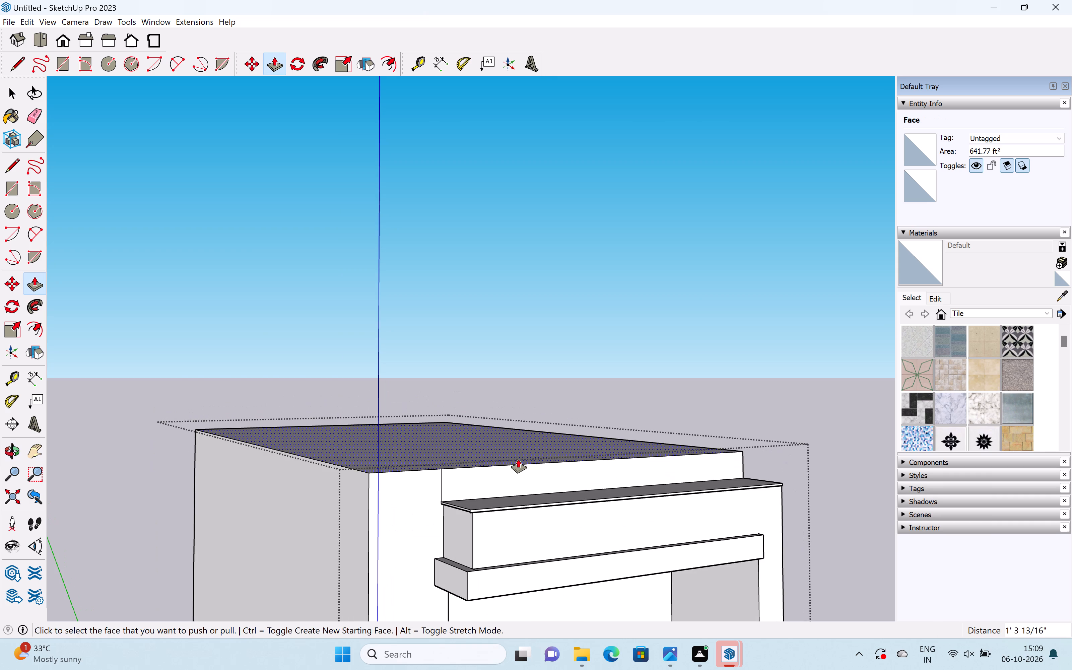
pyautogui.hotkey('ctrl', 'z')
# Raise the main roof face behind the dividing line about 8 1/8".
pyautogui.moveTo(480, 474); pyautogui.dragTo(480, 461)
pyautogui.scroll(-6, 517, 457)
pyautogui.moveTo(520, 464); pyautogui.dragTo(514, 454, button='middle')
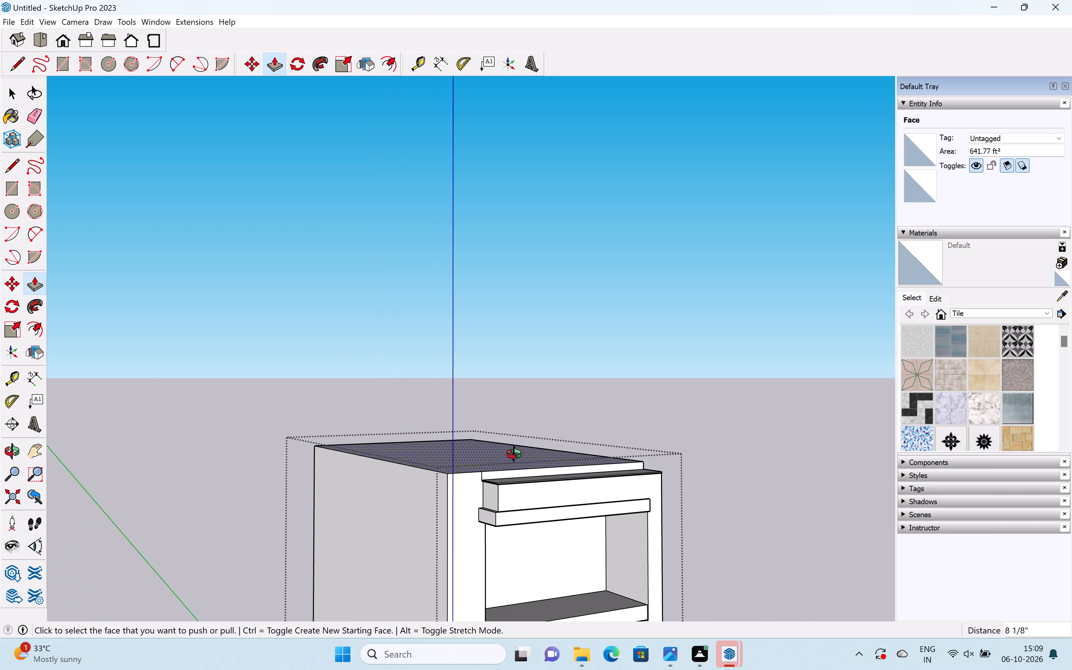
pyautogui.moveTo(514, 454); pyautogui.dragTo(439, 424, button='middle')
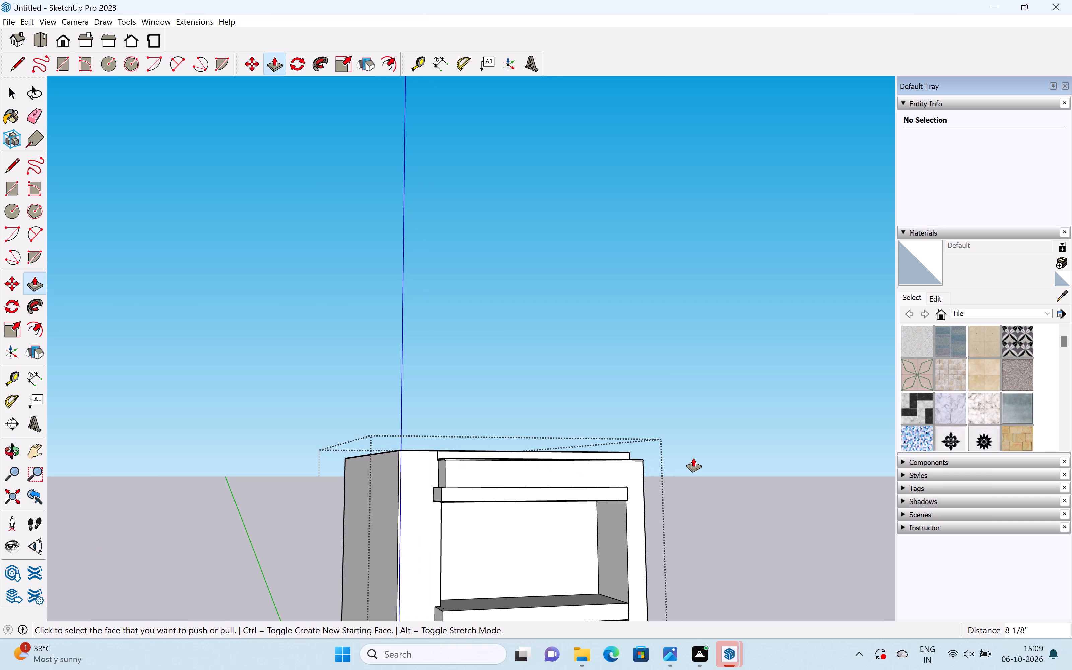
pyautogui.scroll(6, 490, 435)
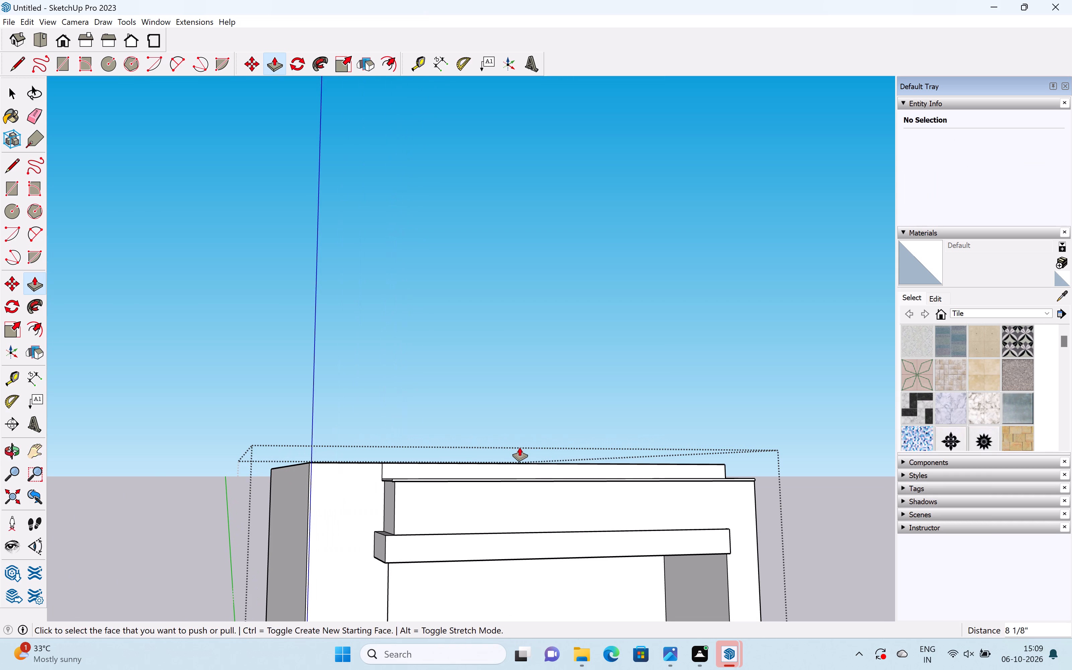
# Lower the main roof face behind the projecting roof-edge strip by about 5".
pyautogui.moveTo(530, 440); pyautogui.dragTo(526, 470, button='middle')
pyautogui.moveTo(526, 471); pyautogui.dragTo(526, 473)
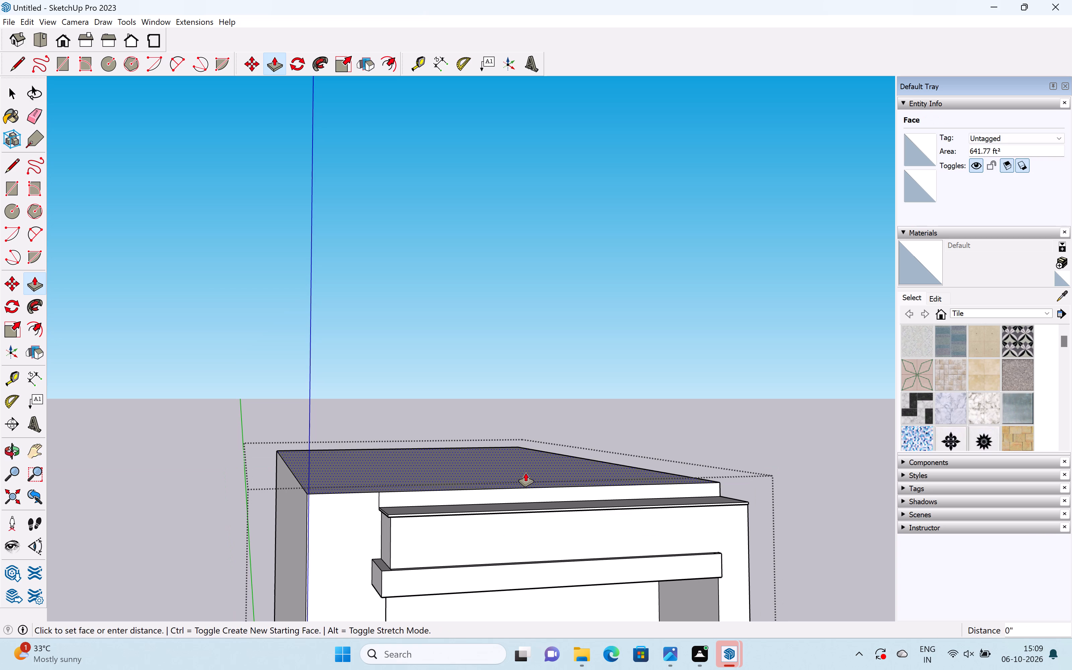
pyautogui.moveTo(526, 473); pyautogui.dragTo(526, 479)
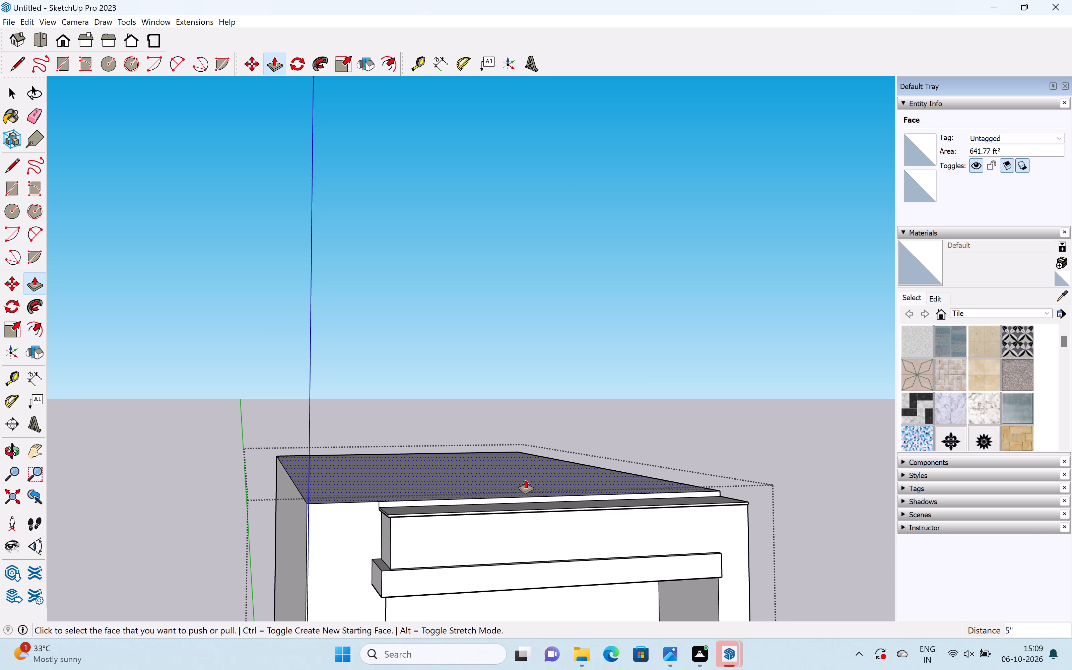
pyautogui.press('space')
# Draw a line about 32' 1 1/16" across the roof from the left pier's inner corner to the rear edge, parallel to the side edge.
pyautogui.scroll(-4, 529, 467)
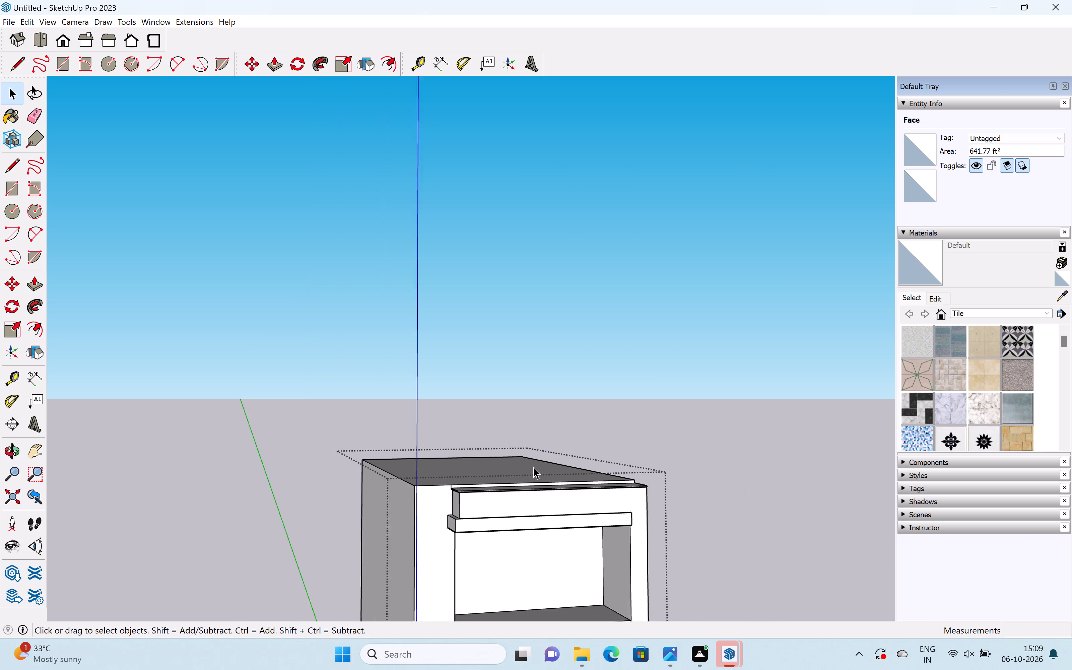
pyautogui.scroll(-2, 533, 467)
pyautogui.moveTo(660, 502); pyautogui.dragTo(624, 506, button='middle')
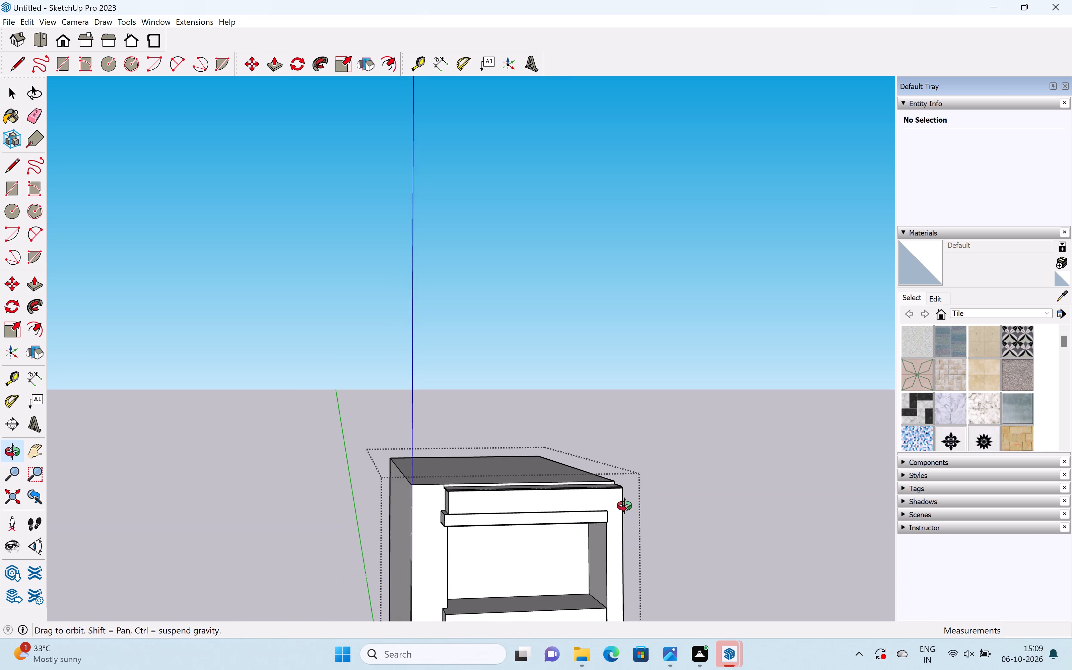
pyautogui.moveTo(624, 506); pyautogui.dragTo(625, 507, button='middle')
pyautogui.moveTo(465, 530); pyautogui.dragTo(617, 514, button='middle')
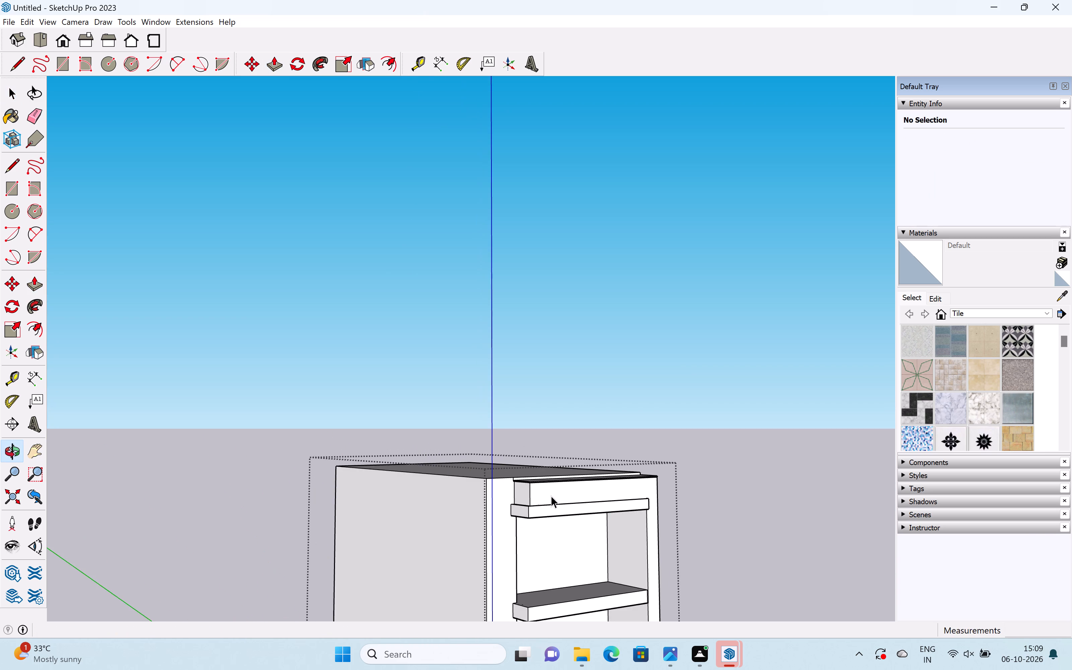
pyautogui.scroll(7, 521, 488)
pyautogui.moveTo(515, 472); pyautogui.dragTo(501, 543, button='middle')
pyautogui.scroll(1, 501, 543)
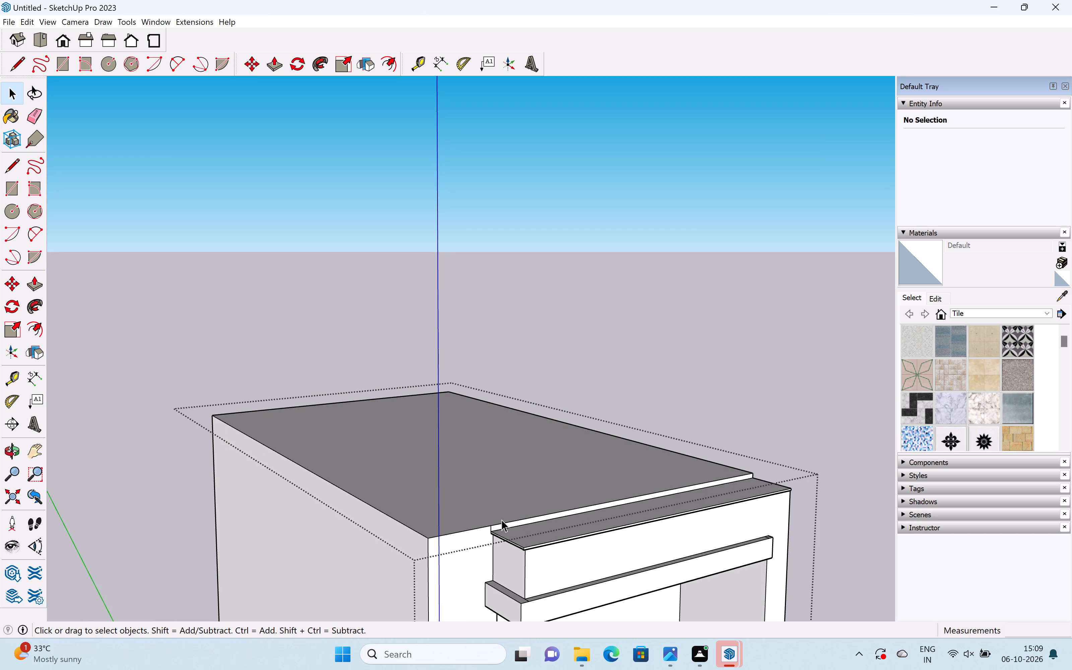
pyautogui.keyDown('shift'); pyautogui.moveTo(504, 514); pyautogui.dragTo(647, 503, button='middle'); pyautogui.keyUp('shift')
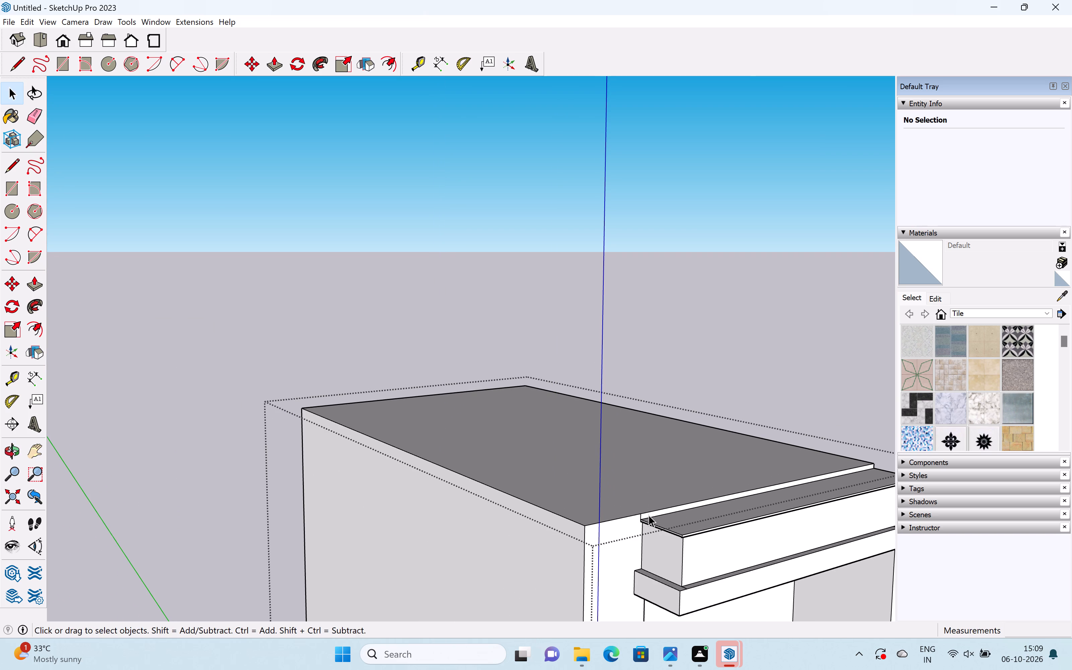
pyautogui.scroll(2, 649, 515)
pyautogui.press('l')
pyautogui.press('Return')
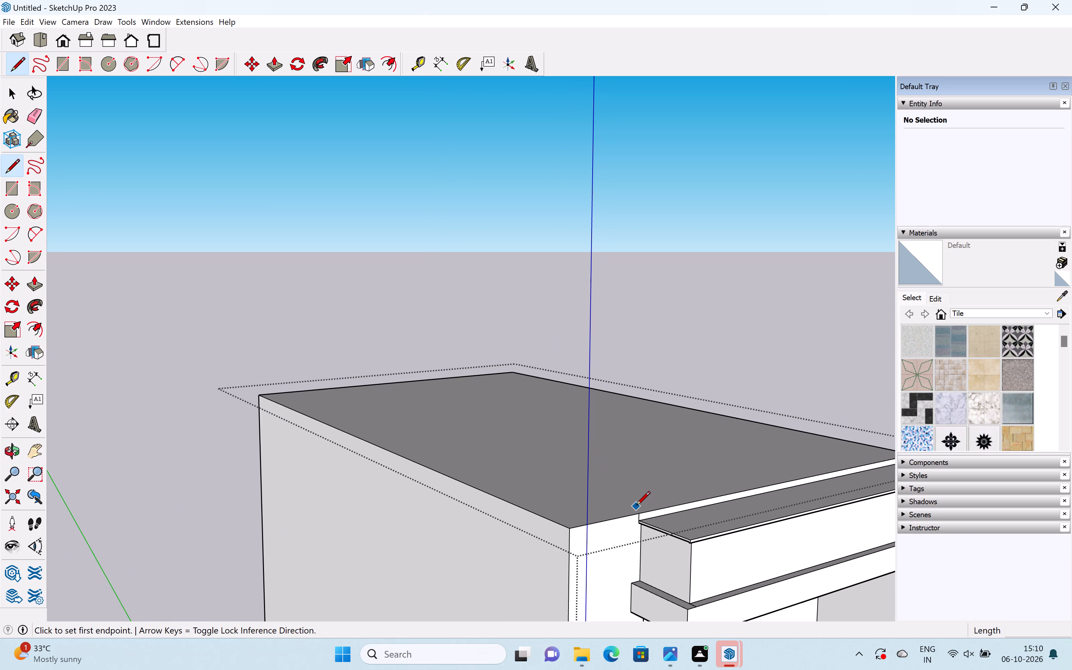
pyautogui.click(638, 511)
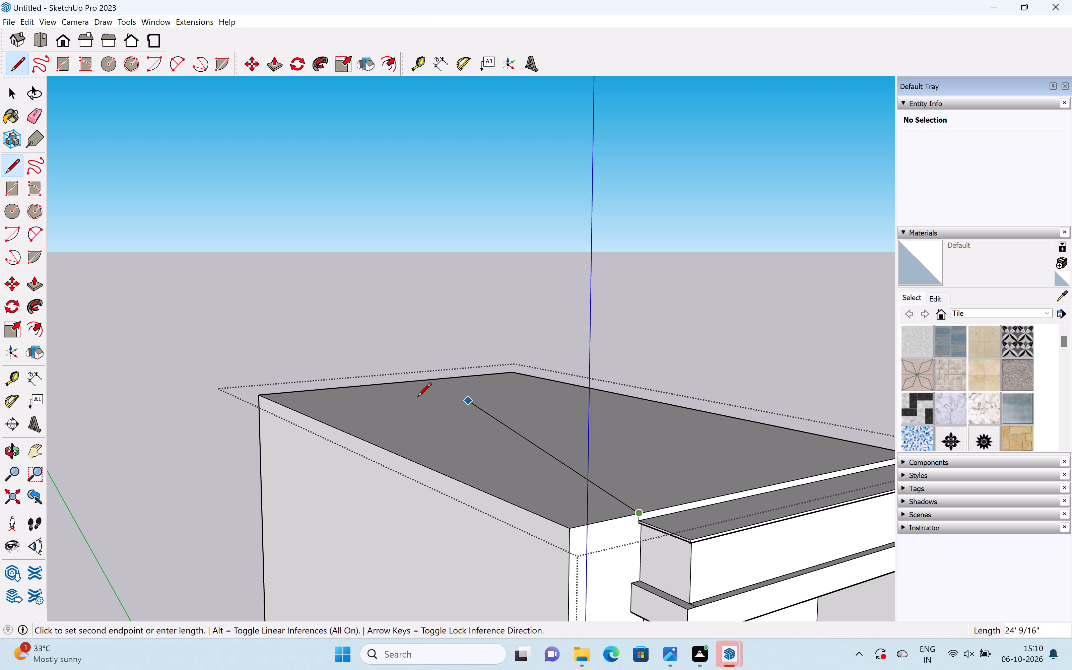
pyautogui.press('Left')
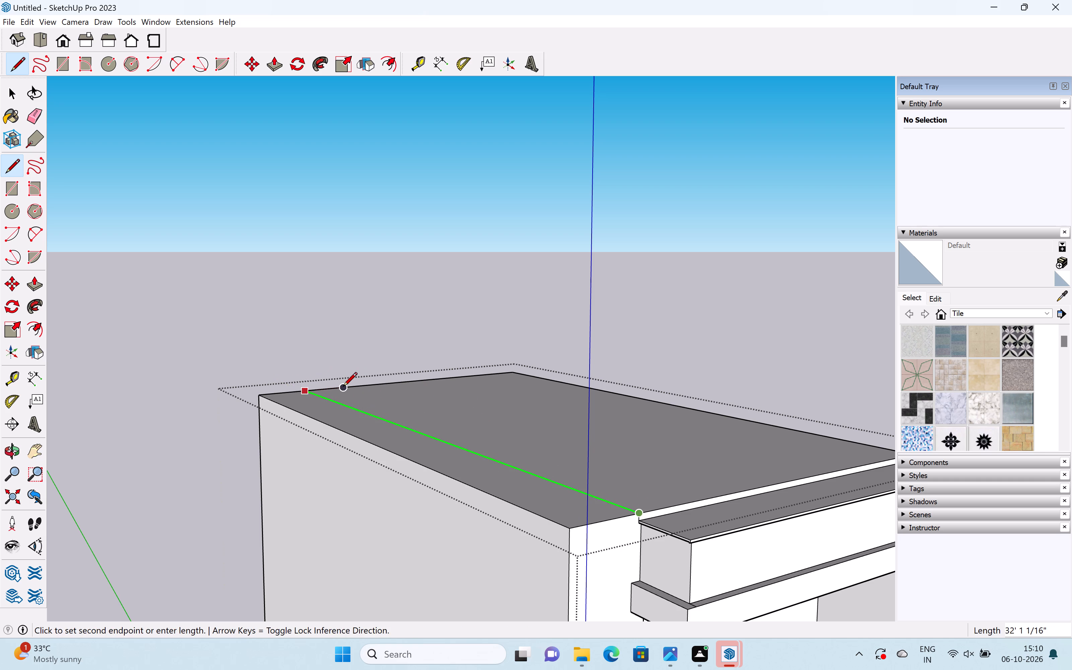
pyautogui.keyDown('shift'); pyautogui.moveTo(343, 388); pyautogui.dragTo(474, 436, button='middle'); pyautogui.keyUp('shift')
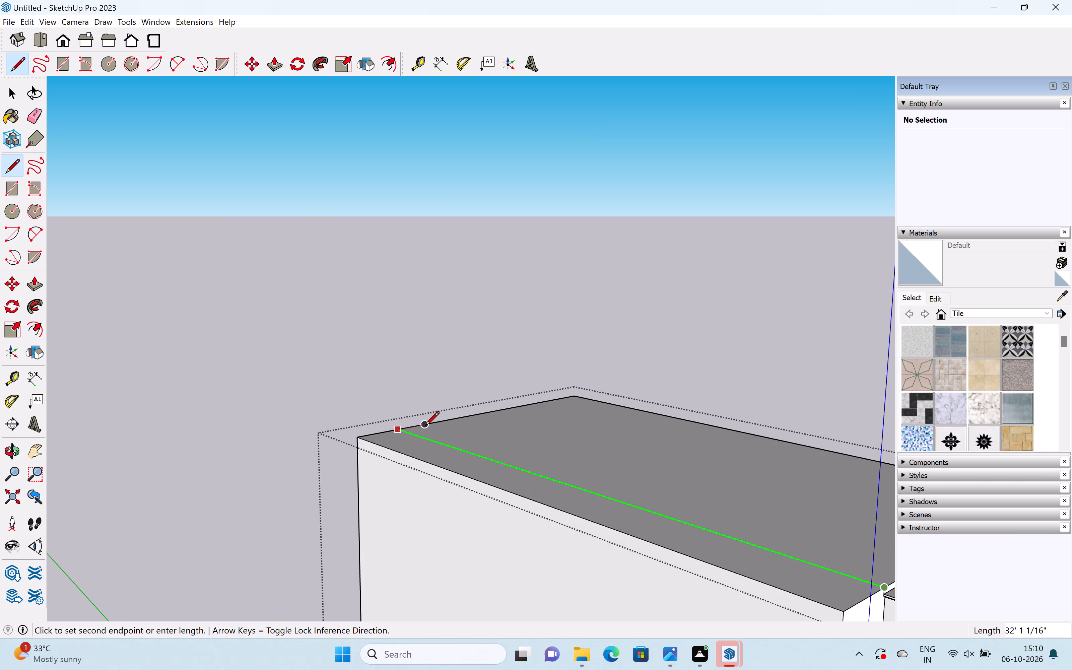
pyautogui.click(425, 426)
pyautogui.press('space')
pyautogui.scroll(-4, 434, 449)
pyautogui.keyDown('shift'); pyautogui.moveTo(493, 480); pyautogui.dragTo(444, 487, button='middle'); pyautogui.keyUp('shift')
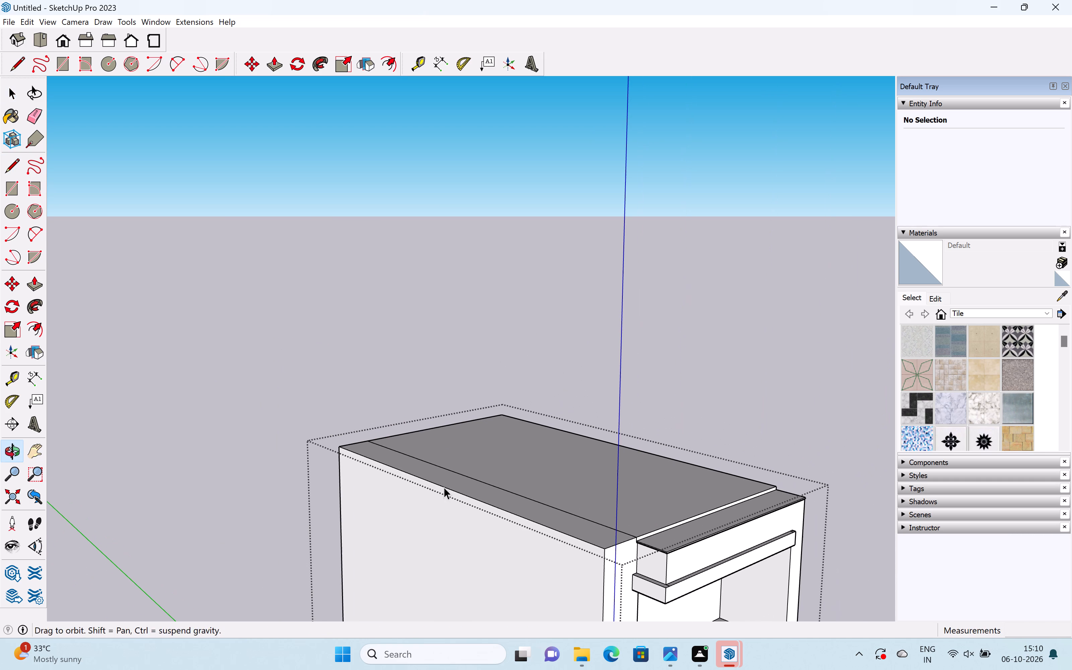
# Raise the narrow roof strip between the new line and the left side edge into a parapet.
pyautogui.press('p')
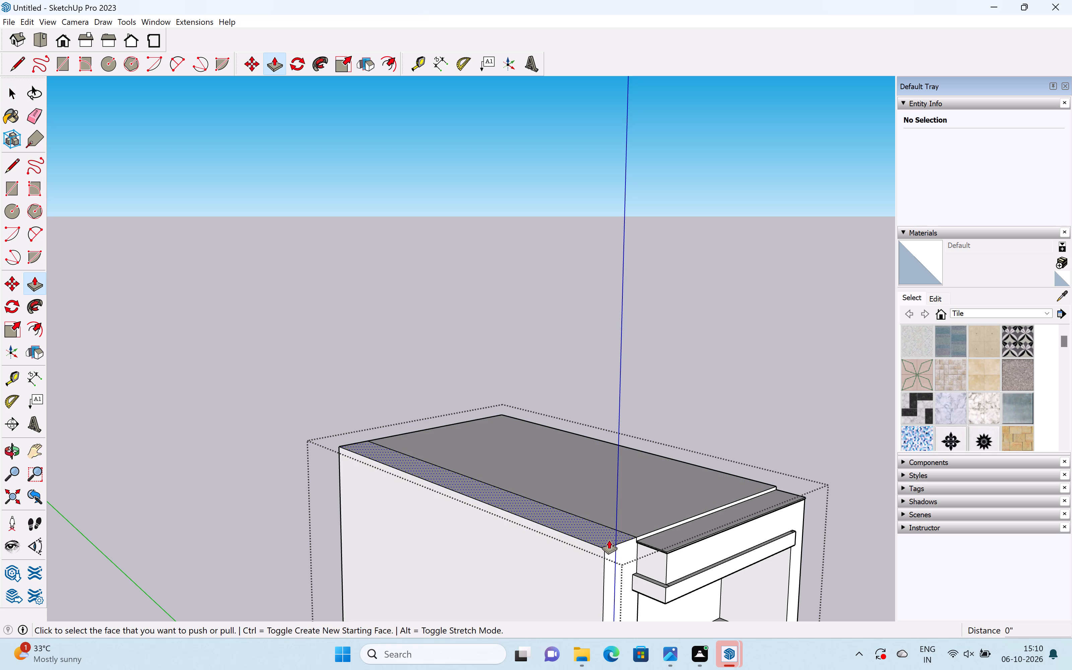
pyautogui.click(609, 540)
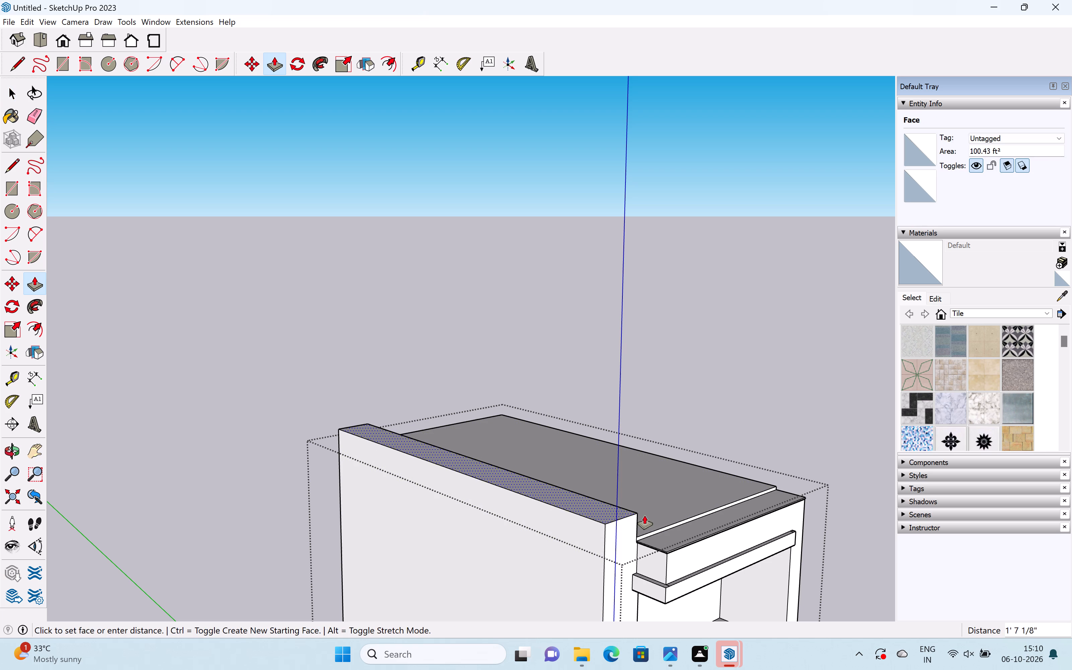
pyautogui.click(631, 522)
# Lower the main roof face beside the parapet about 3 1/8", level with the front roof-edge strip.
pyautogui.click(670, 512)
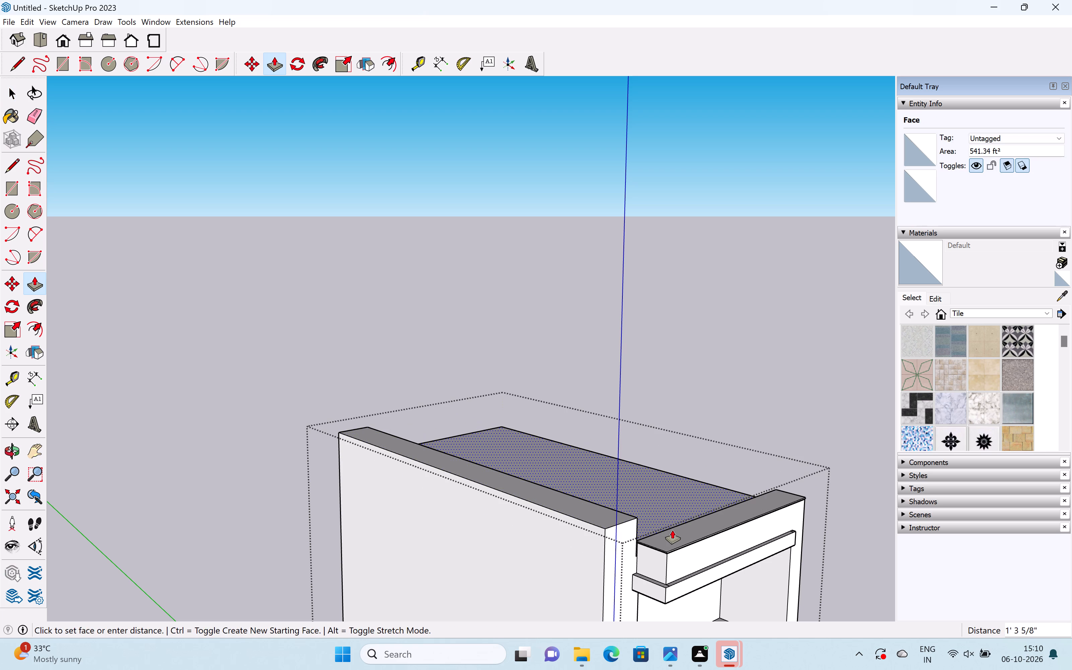
pyautogui.scroll(4, 670, 523)
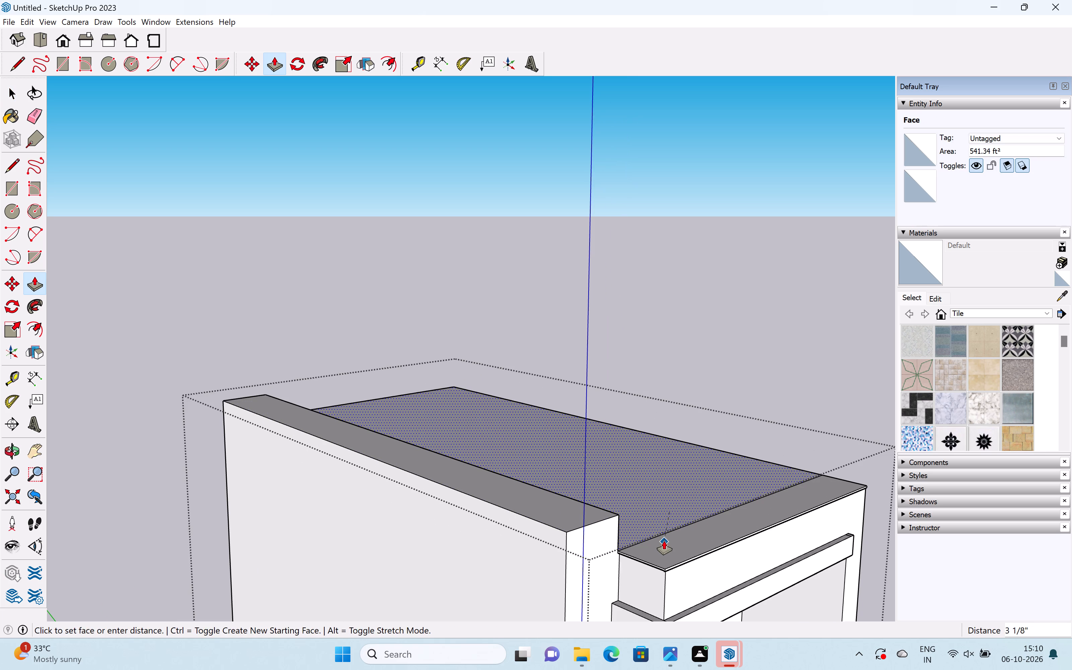
pyautogui.click(679, 533)
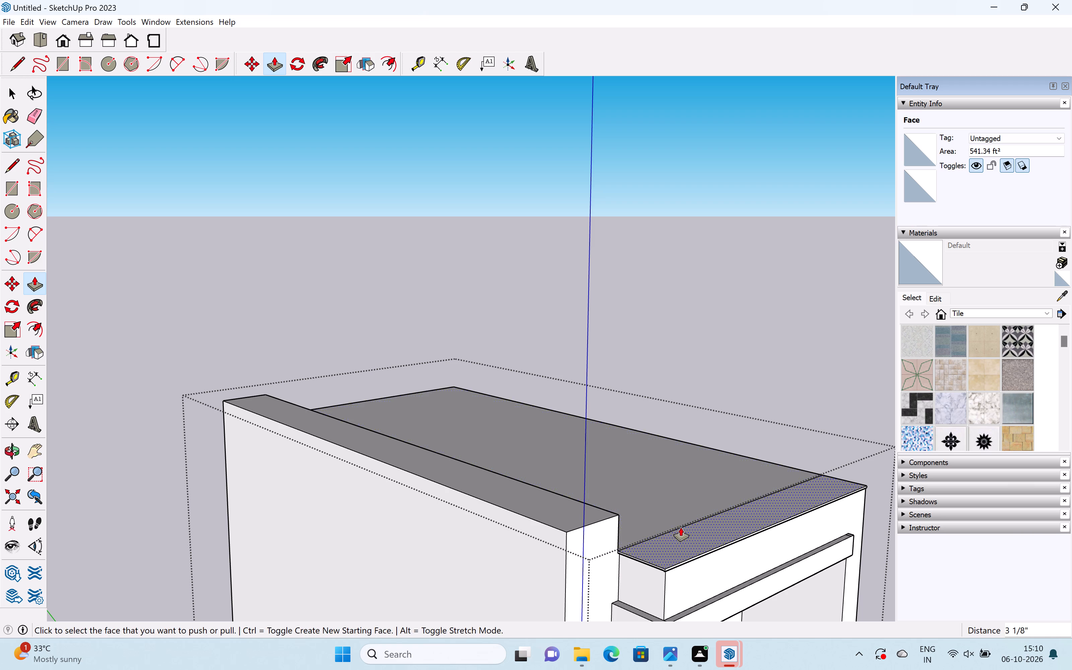
# Pull the inner face of the raised left parapet about 9 3/4" toward the main roof and close the building group.
pyautogui.scroll(-4, 681, 524)
pyautogui.press('space')
pyautogui.scroll(-5, 727, 532)
pyautogui.moveTo(712, 519); pyautogui.dragTo(573, 415, button='middle')
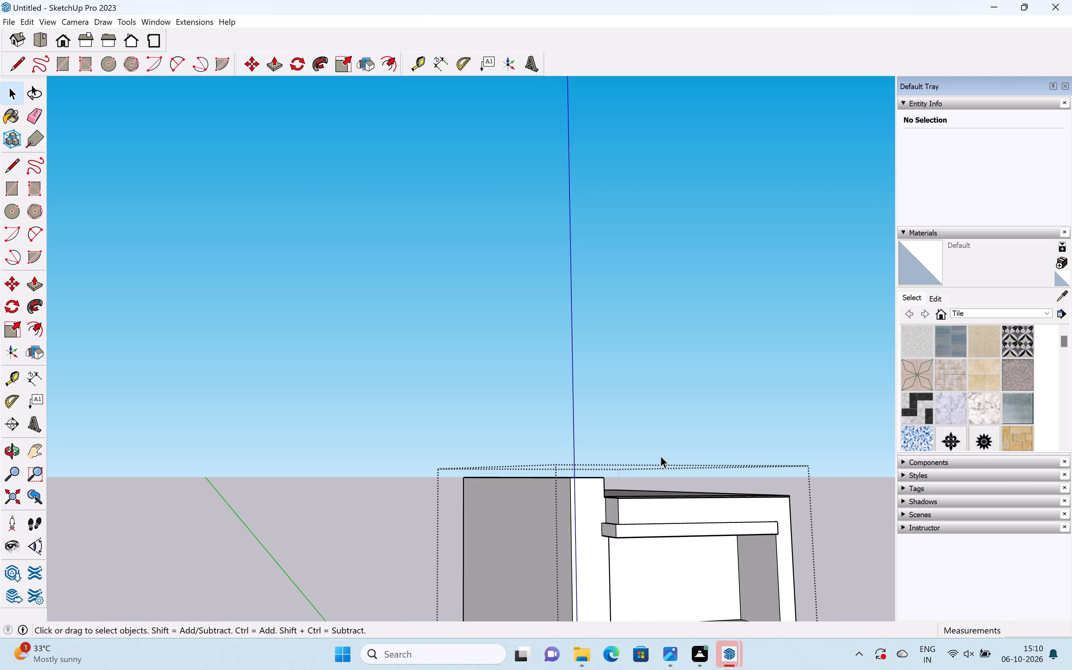
pyautogui.moveTo(753, 496); pyautogui.dragTo(566, 528, button='middle')
pyautogui.scroll(11, 533, 509)
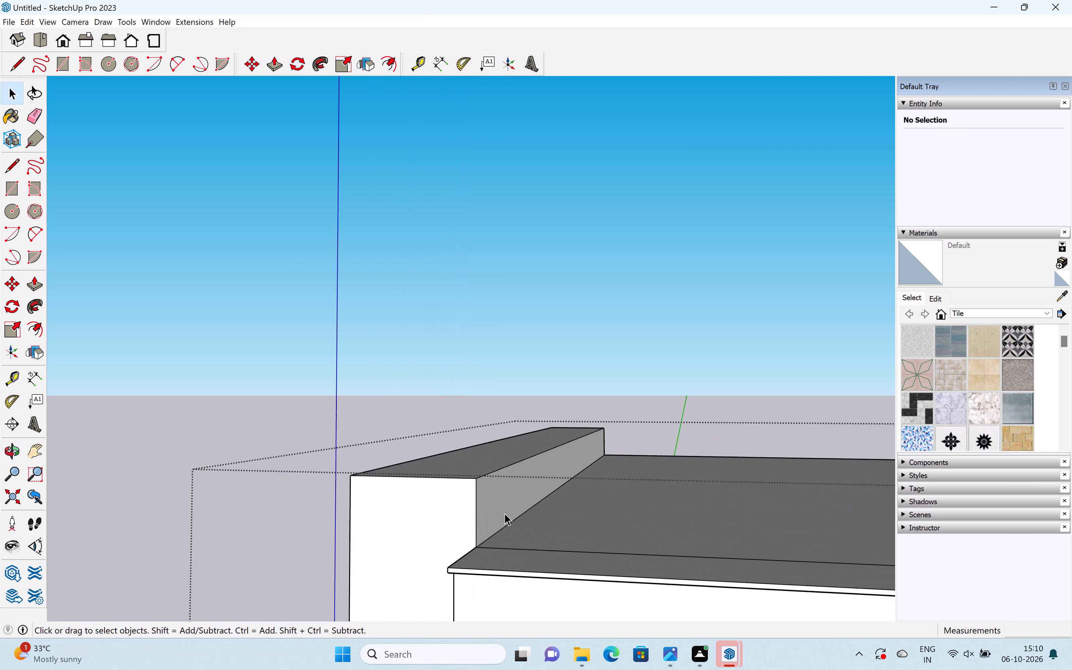
pyautogui.scroll(-6, 523, 522)
pyautogui.press('p')
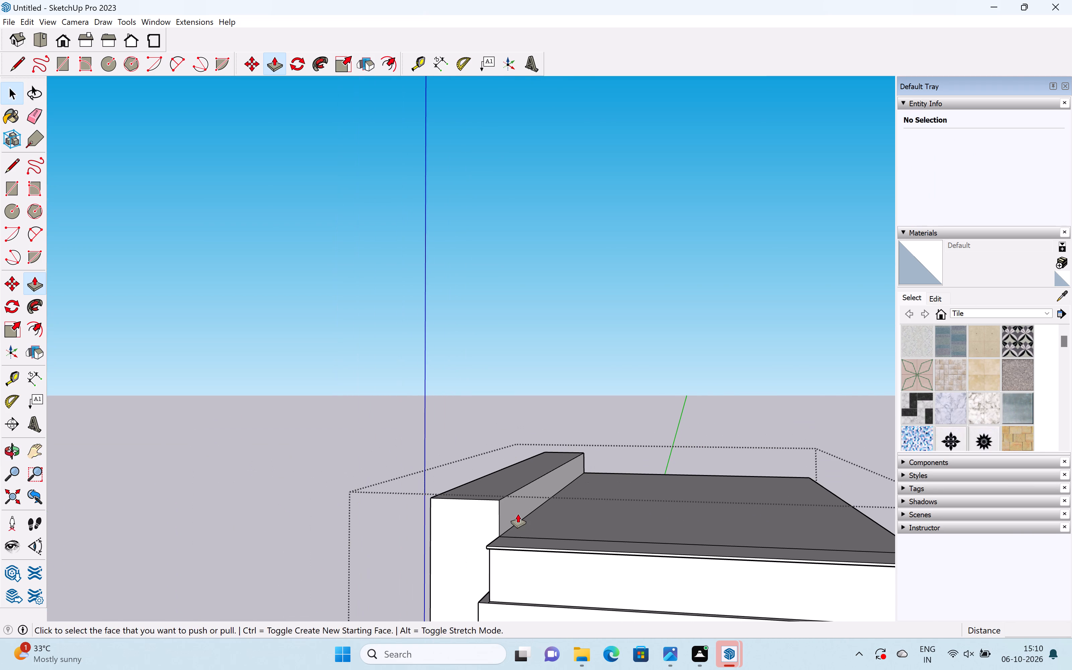
pyautogui.moveTo(512, 514); pyautogui.dragTo(529, 525)
pyautogui.scroll(-6, 534, 525)
pyautogui.moveTo(539, 534); pyautogui.dragTo(643, 486, button='middle')
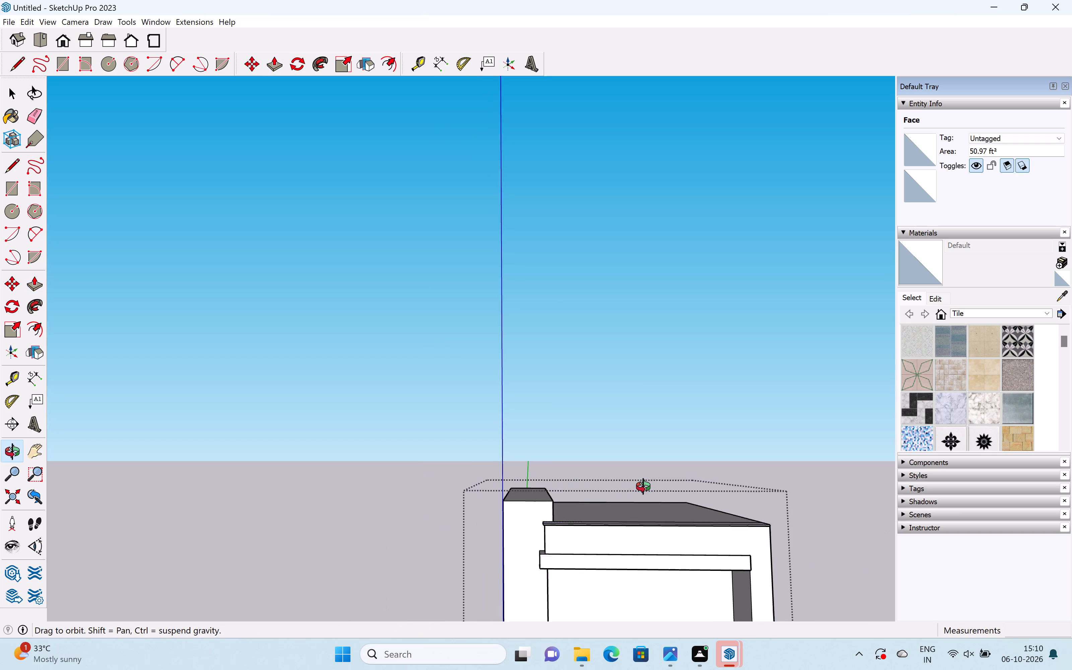
pyautogui.moveTo(643, 486); pyautogui.dragTo(644, 485, button='middle')
pyautogui.press('space')
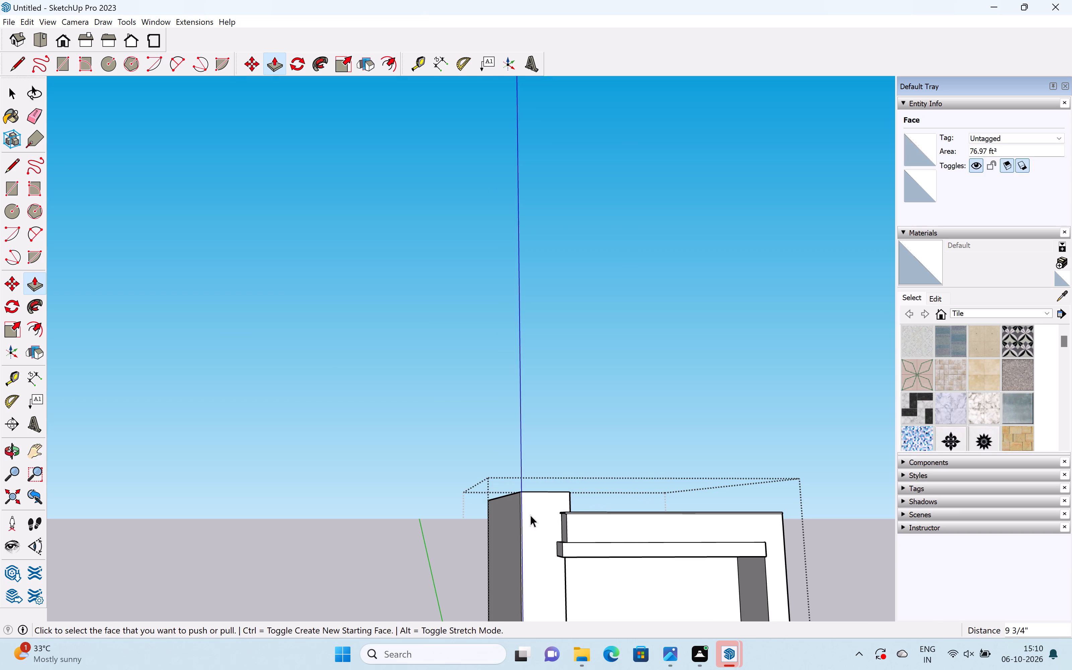
pyautogui.click(720, 405)
# Draw a line across the middle slab's left end face, starting 1" below its top edge and running to the front corner.
pyautogui.scroll(-11, 719, 405)
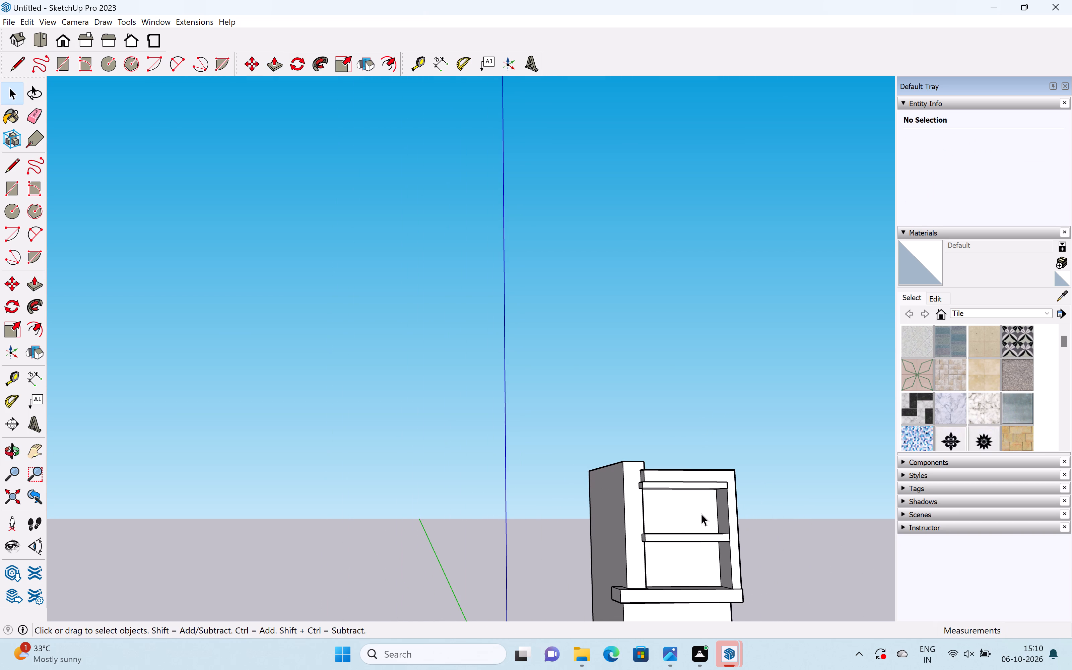
pyautogui.moveTo(687, 550); pyautogui.dragTo(661, 596, button='middle')
pyautogui.keyDown('shift'); pyautogui.moveTo(680, 546); pyautogui.dragTo(672, 428, button='middle'); pyautogui.keyUp('shift')
pyautogui.scroll(3, 682, 445)
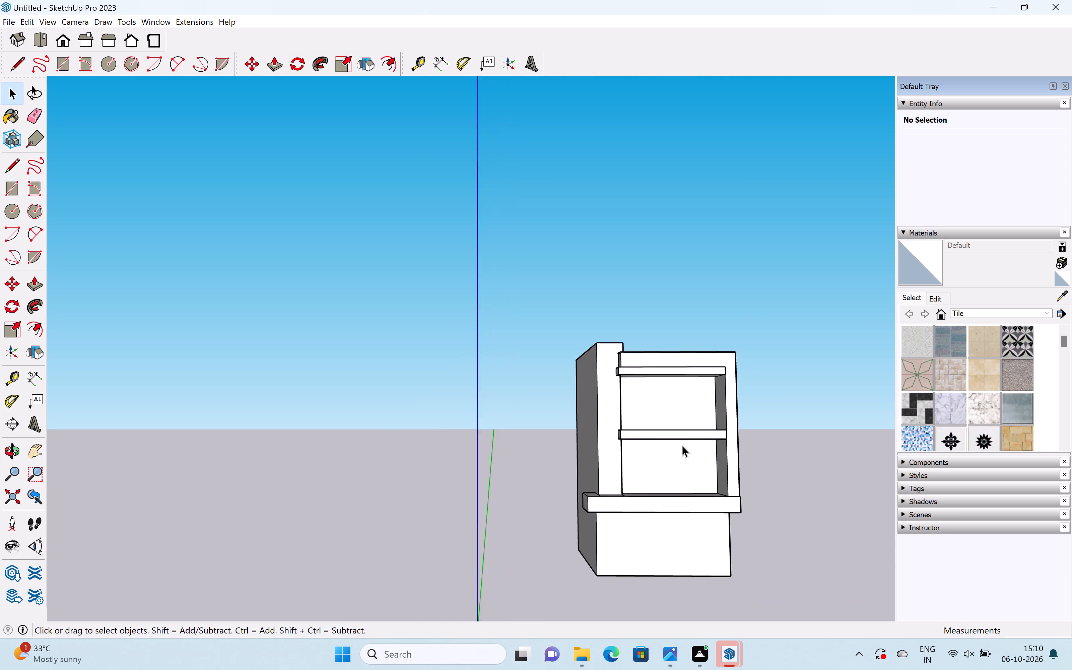
pyautogui.scroll(7, 682, 445)
pyautogui.scroll(2, 637, 408)
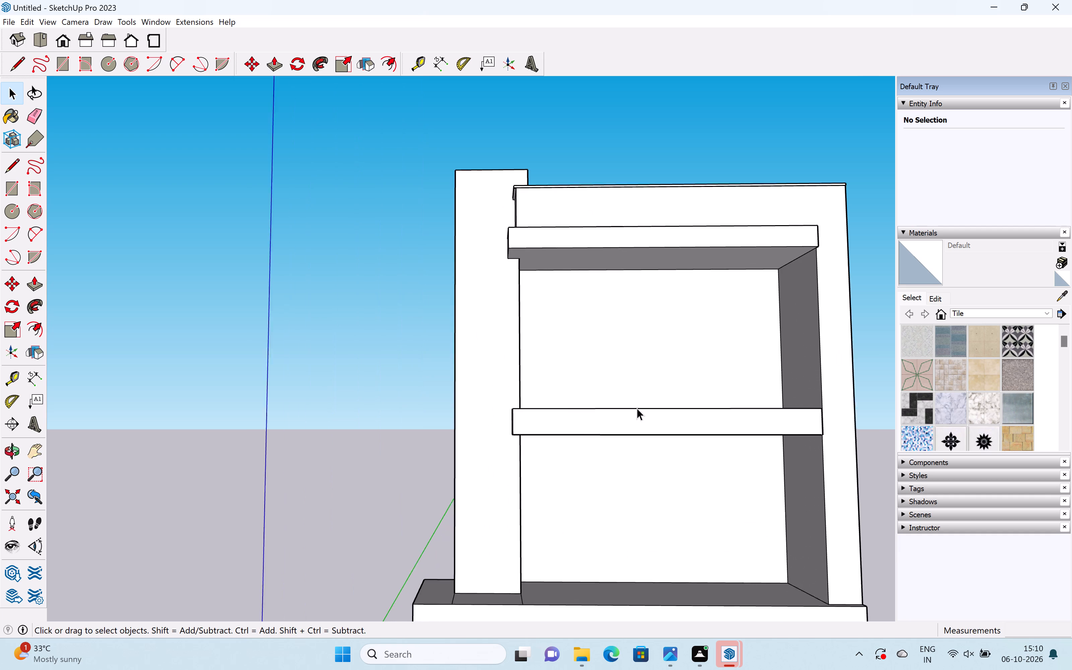
pyautogui.scroll(1, 637, 408)
pyautogui.moveTo(555, 414); pyautogui.dragTo(722, 406, button='middle')
pyautogui.scroll(5, 716, 412)
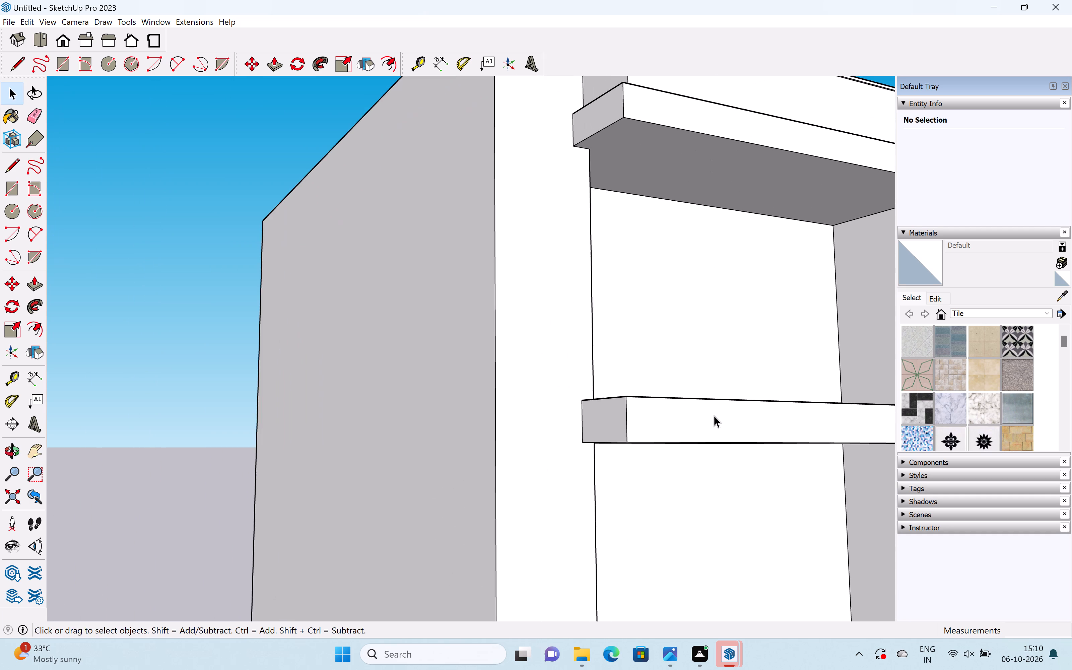
pyautogui.keyDown('shift'); pyautogui.moveTo(691, 414); pyautogui.dragTo(601, 441, button='middle'); pyautogui.keyUp('shift')
pyautogui.press('l')
pyautogui.scroll(7, 487, 422)
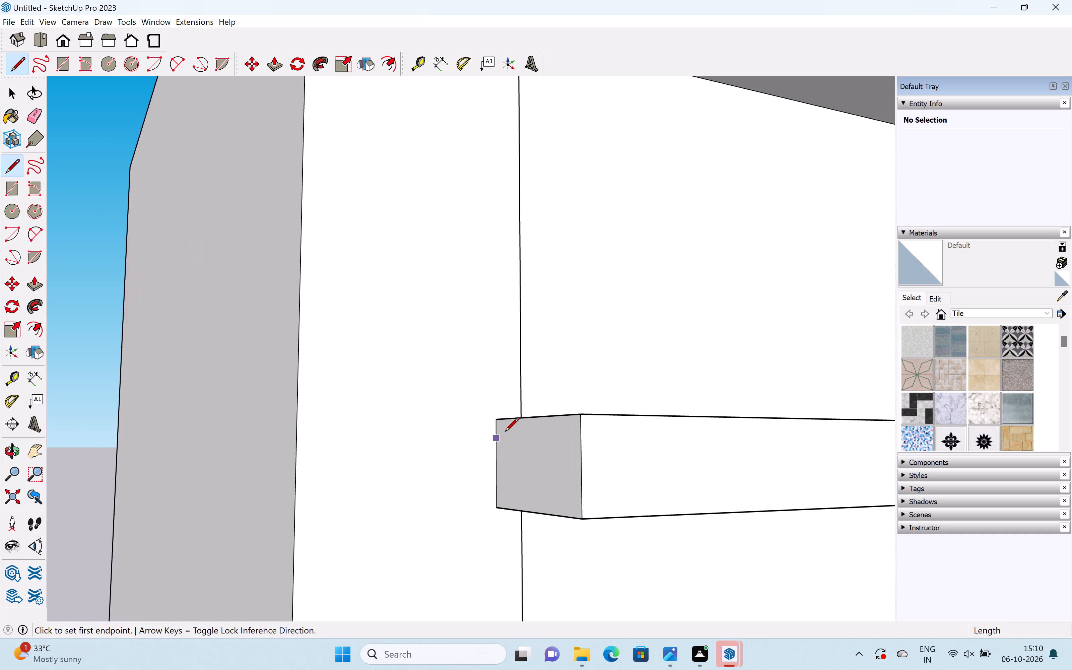
pyautogui.scroll(5, 505, 432)
pyautogui.click(495, 413)
pyautogui.write('1"')
pyautogui.press('Return')
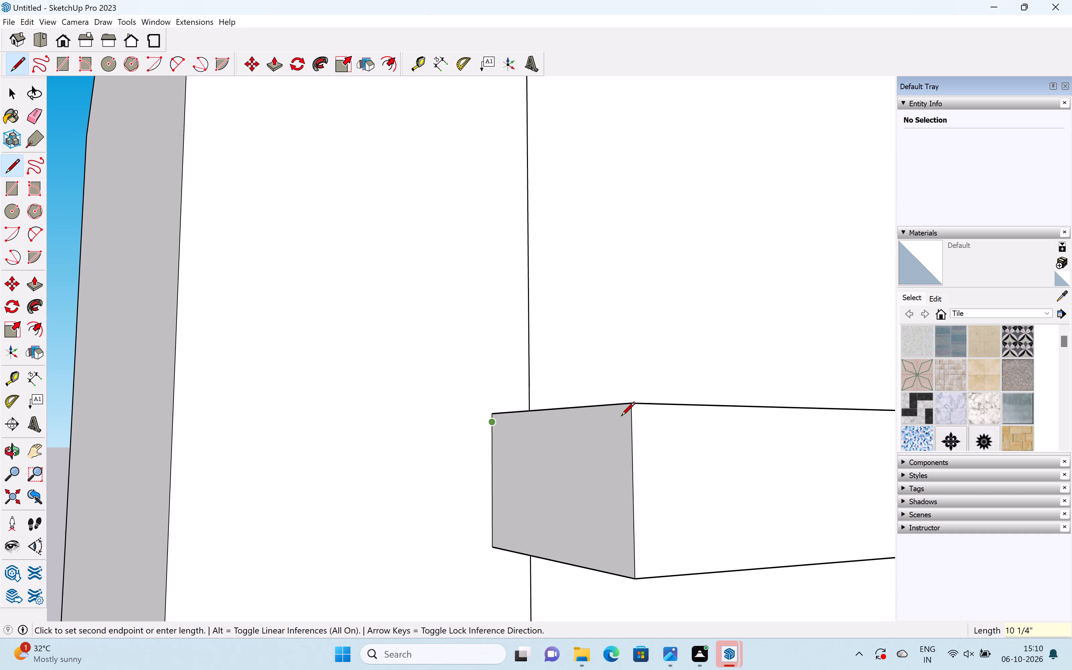
pyautogui.click(636, 416)
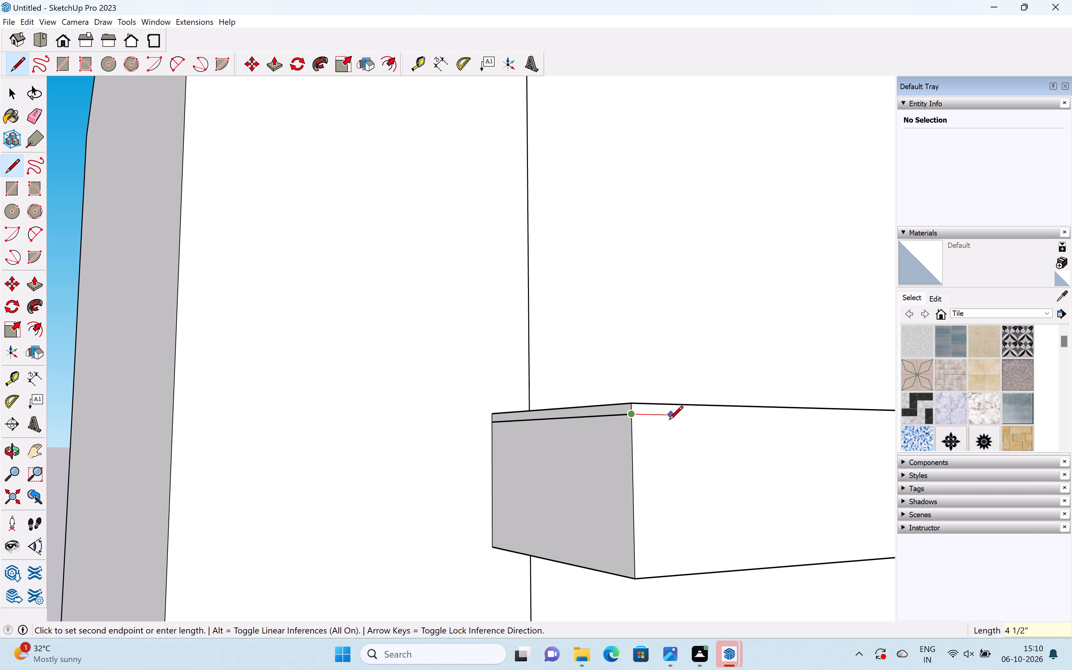
# Continue the line along the middle slab's front face to its right end, parallel to the top edge.
pyautogui.moveTo(667, 421); pyautogui.dragTo(421, 419, button='middle')
pyautogui.scroll(-13, 482, 430)
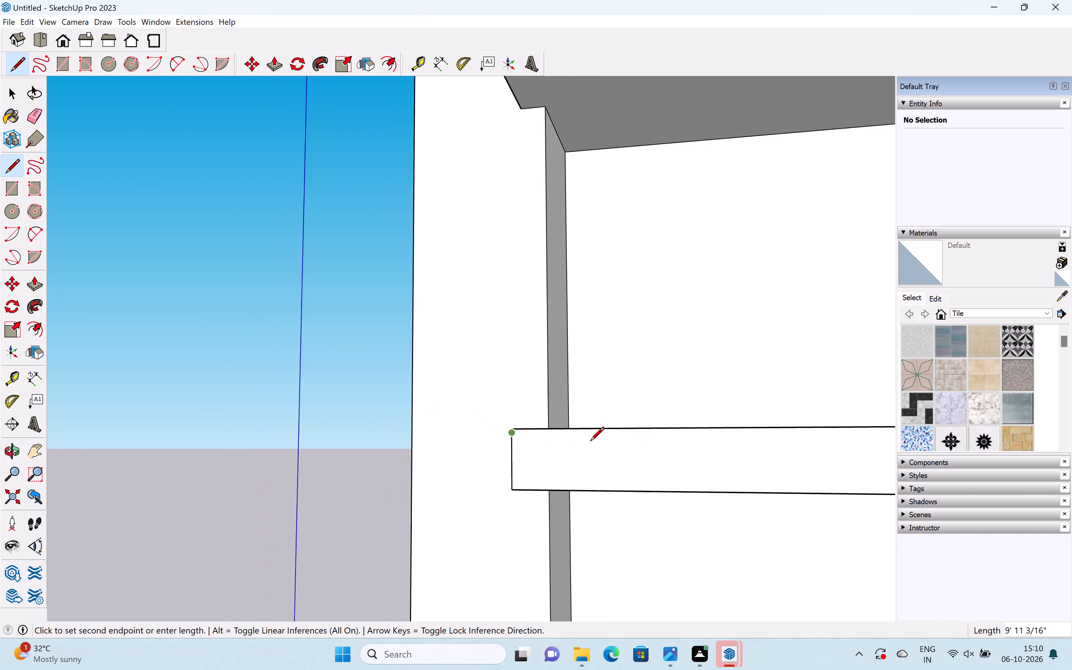
pyautogui.keyDown('shift'); pyautogui.moveTo(617, 435); pyautogui.dragTo(323, 440, button='middle'); pyautogui.keyUp('shift')
pyautogui.scroll(-5, 515, 452)
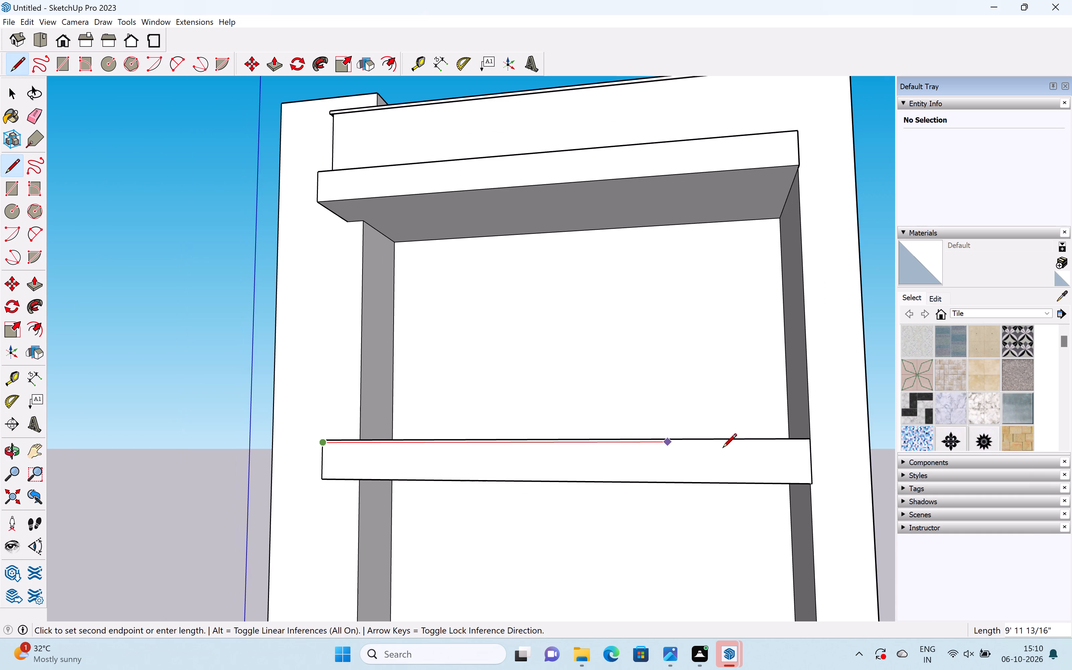
pyautogui.click(819, 441)
pyautogui.press('space')
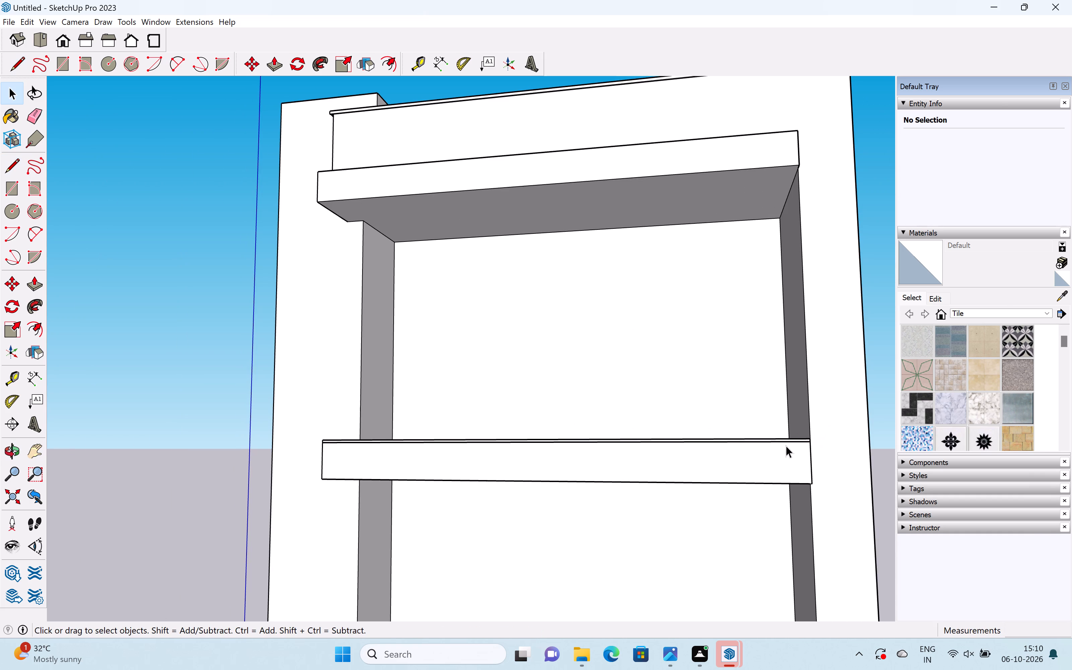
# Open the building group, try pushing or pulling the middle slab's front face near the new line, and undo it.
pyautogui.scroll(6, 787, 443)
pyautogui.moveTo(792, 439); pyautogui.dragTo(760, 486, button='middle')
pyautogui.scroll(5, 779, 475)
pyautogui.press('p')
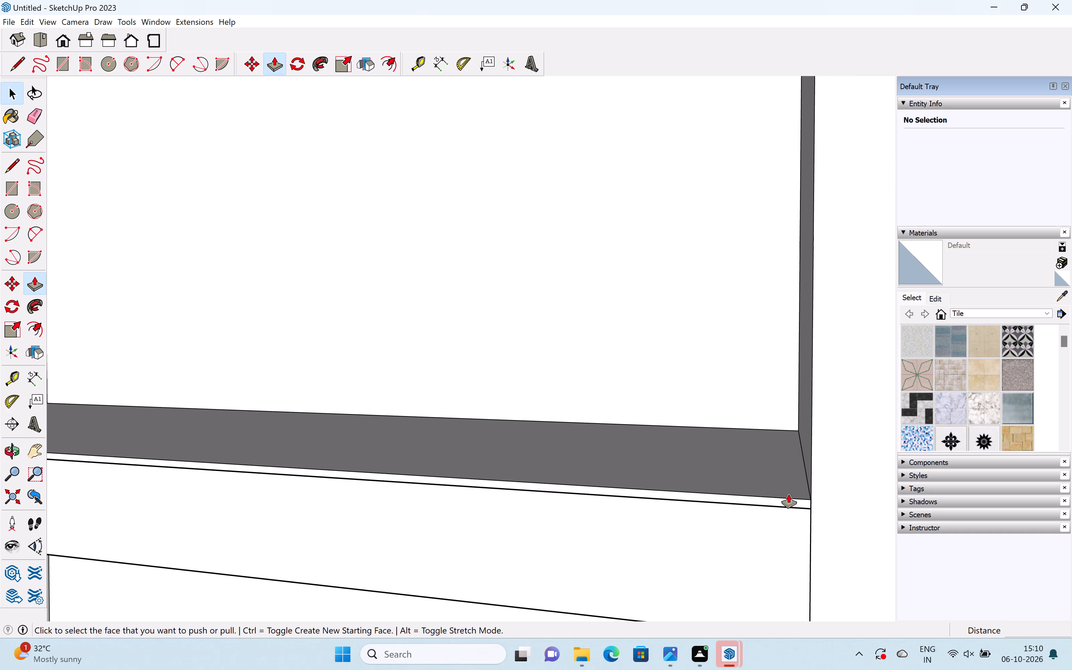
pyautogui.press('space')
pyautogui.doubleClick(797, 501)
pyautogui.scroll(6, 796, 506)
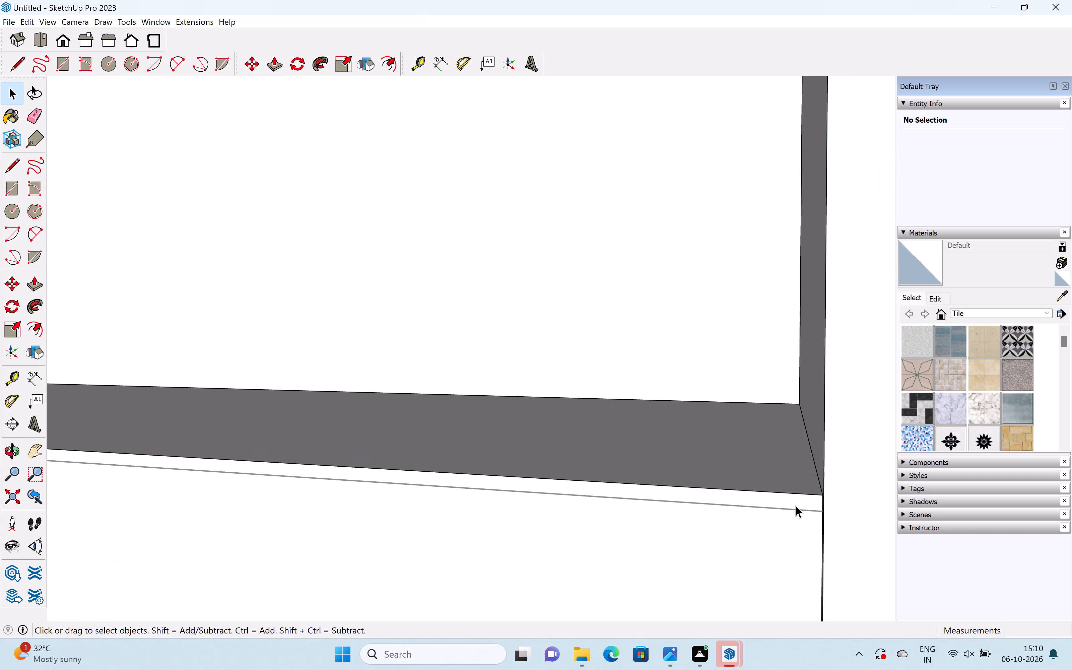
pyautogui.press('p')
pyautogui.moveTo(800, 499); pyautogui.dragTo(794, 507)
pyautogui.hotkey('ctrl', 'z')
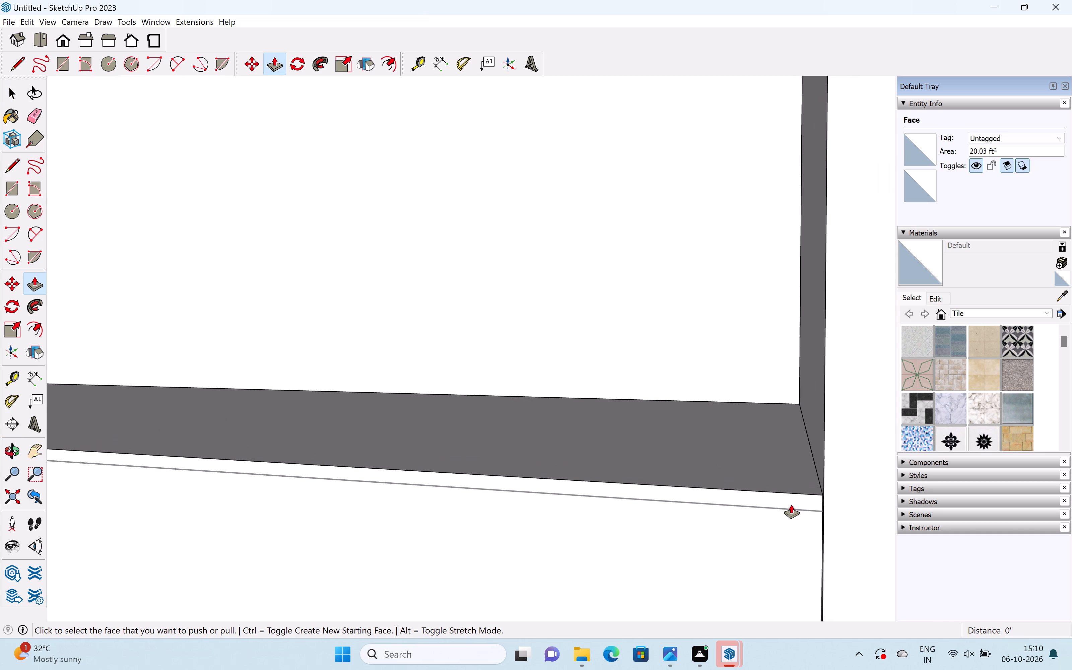
# Undo the recent lines drawn on the middle slab's end and front faces.
pyautogui.hotkey('ctrl', 'z')
pyautogui.scroll(-8, 791, 503)
pyautogui.hotkey('ctrl', 'z')
pyautogui.scroll(-10, 802, 497)
pyautogui.scroll(1, 625, 492)
pyautogui.scroll(-4, 628, 490)
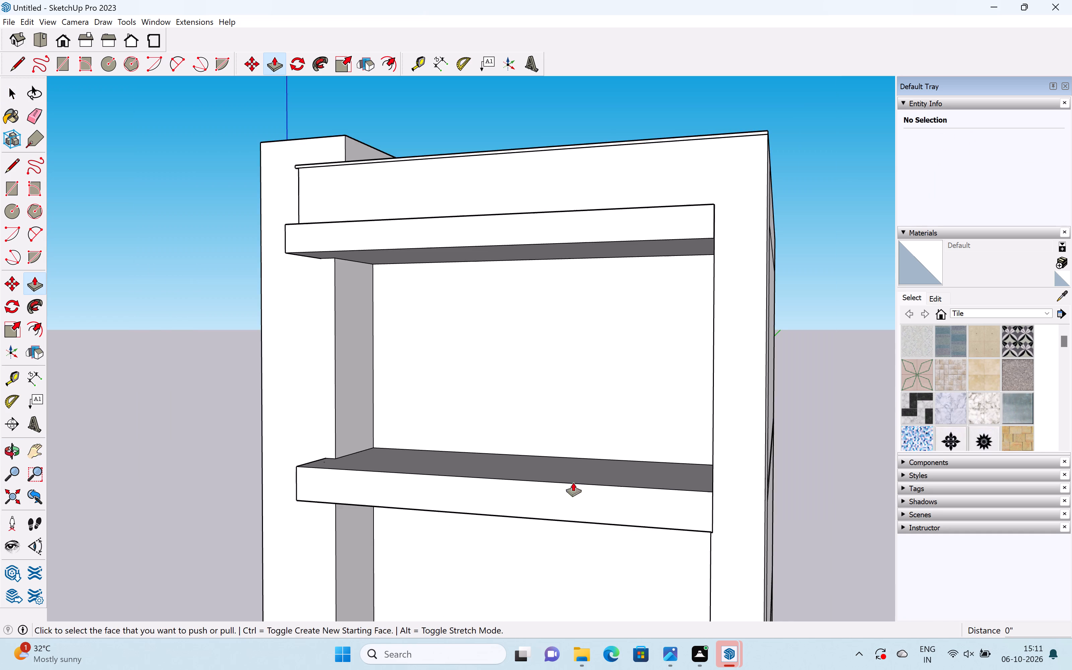
pyautogui.moveTo(508, 482); pyautogui.dragTo(817, 452, button='middle')
pyautogui.hotkey('ctrl', 'z')
pyautogui.press('space')
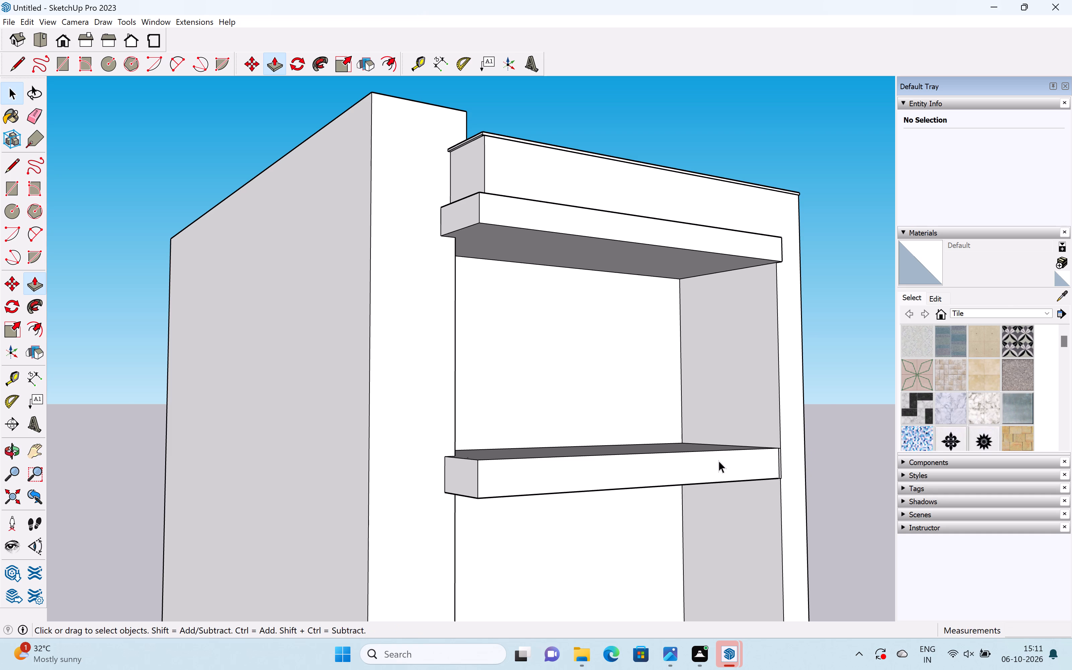
# Open the building group and draw a 1" line down the rear edge of the middle slab's left end face from its top corner.
pyautogui.doubleClick(714, 462)
pyautogui.press('l')
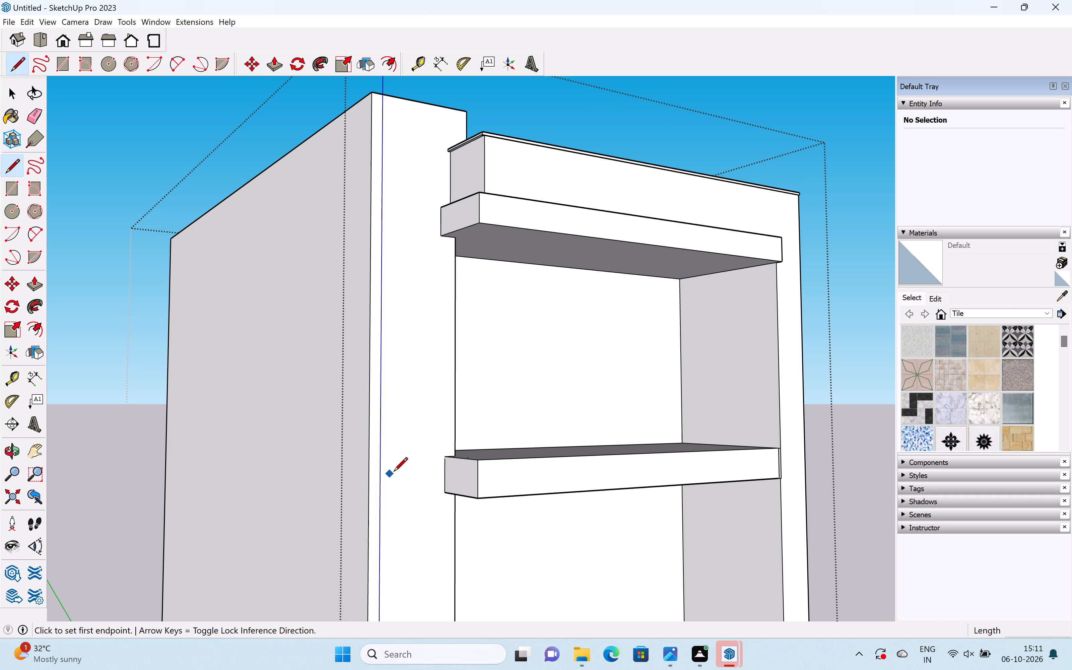
pyautogui.scroll(12, 424, 472)
pyautogui.scroll(4, 489, 432)
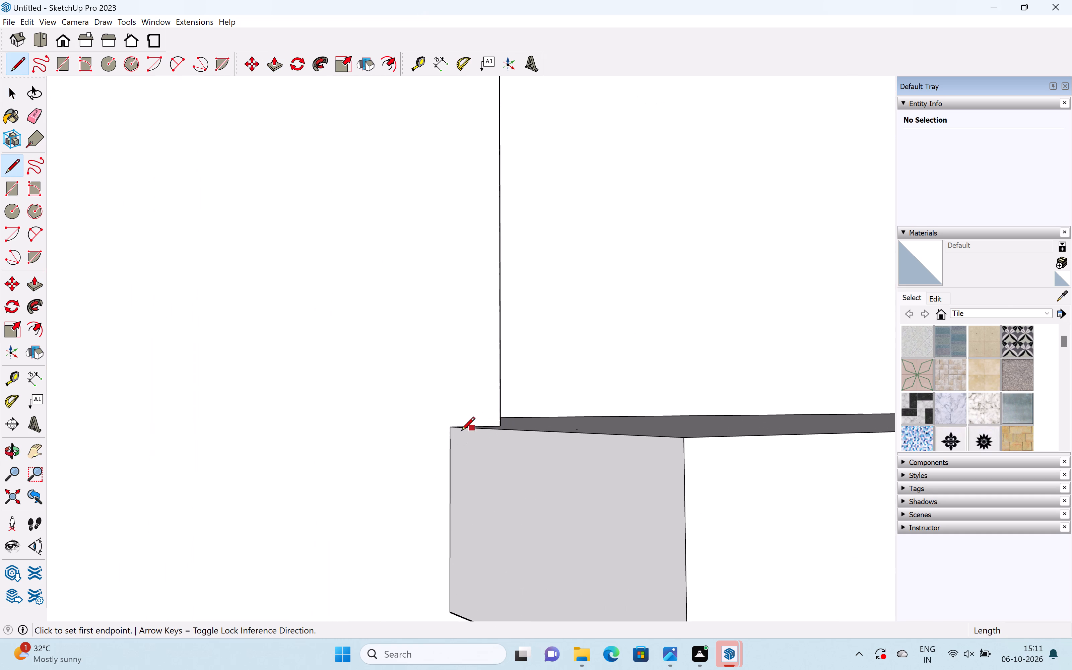
pyautogui.click(451, 428)
pyautogui.click(450, 443)
pyautogui.press('space')
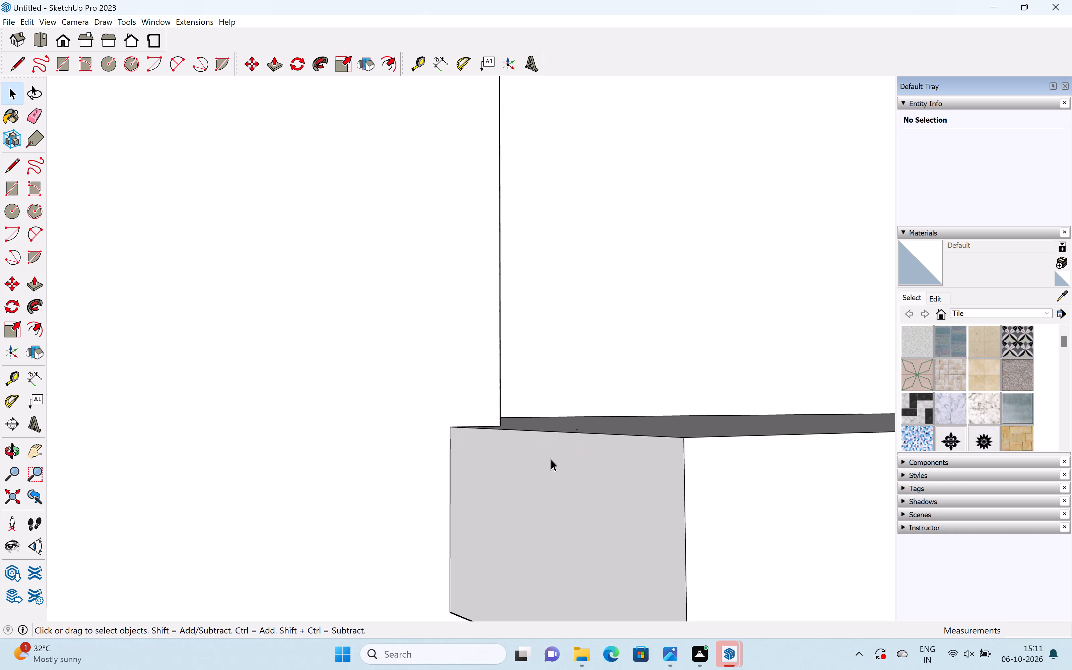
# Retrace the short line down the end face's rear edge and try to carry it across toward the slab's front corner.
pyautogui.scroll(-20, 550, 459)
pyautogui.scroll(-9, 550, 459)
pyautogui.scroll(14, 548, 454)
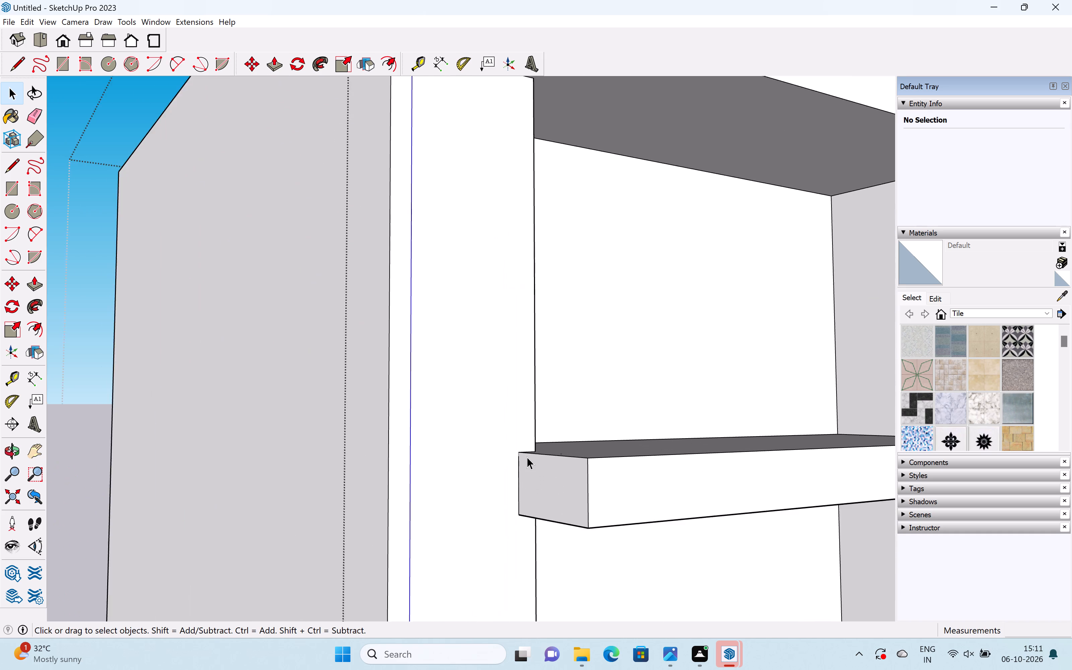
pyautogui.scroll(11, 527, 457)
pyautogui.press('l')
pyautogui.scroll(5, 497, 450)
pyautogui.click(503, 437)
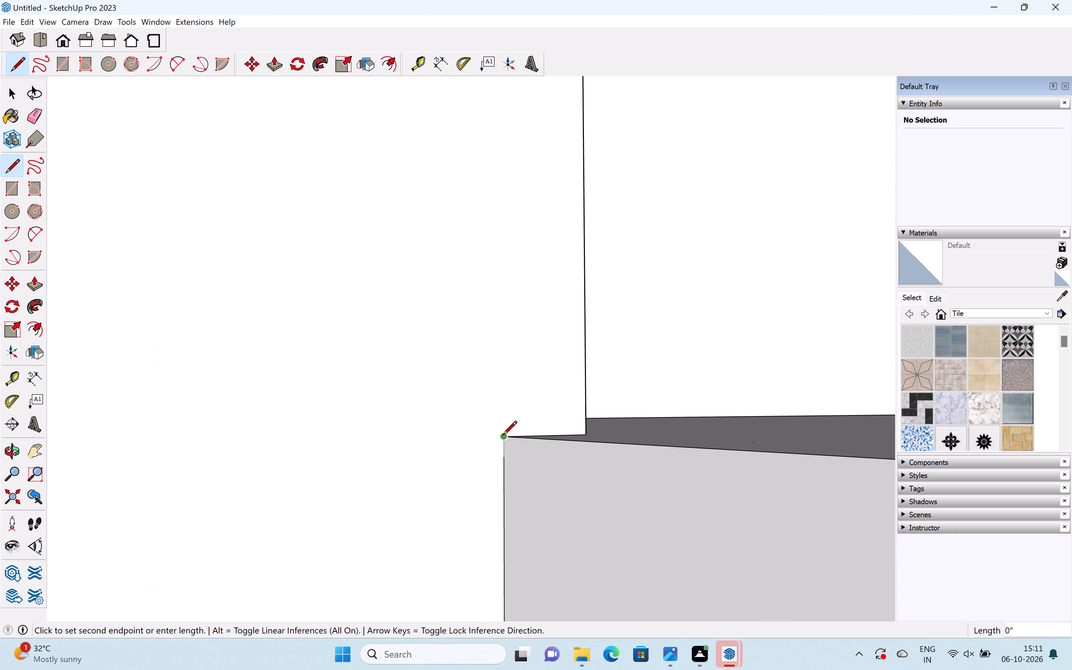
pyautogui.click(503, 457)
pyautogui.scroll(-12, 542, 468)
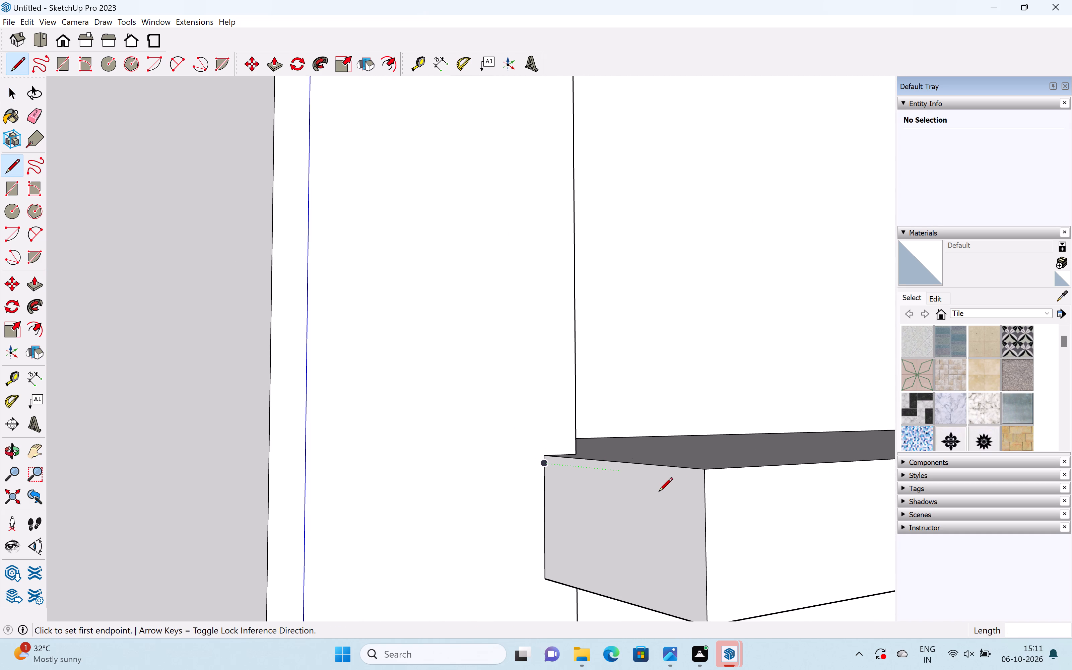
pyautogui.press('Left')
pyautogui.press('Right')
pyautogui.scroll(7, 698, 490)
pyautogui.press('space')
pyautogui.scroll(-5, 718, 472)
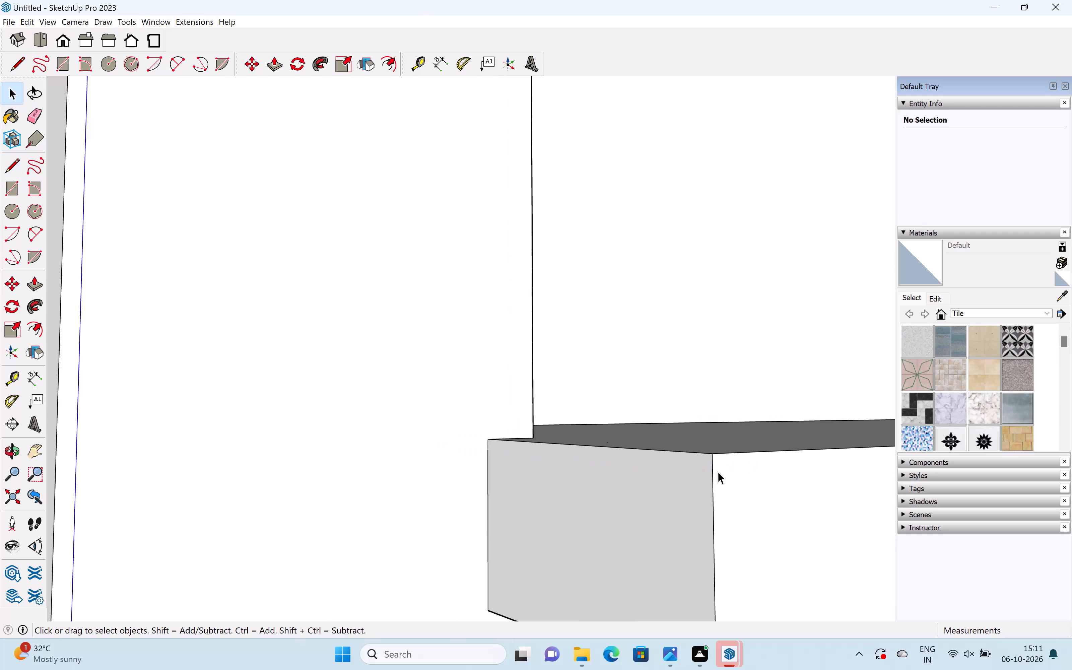
# Select all of the building's connected geometry, make it a group and open that group for editing.
pyautogui.scroll(-3, 718, 472)
pyautogui.doubleClick(675, 485)
pyautogui.click(731, 451)
pyautogui.tripleClick(729, 451)
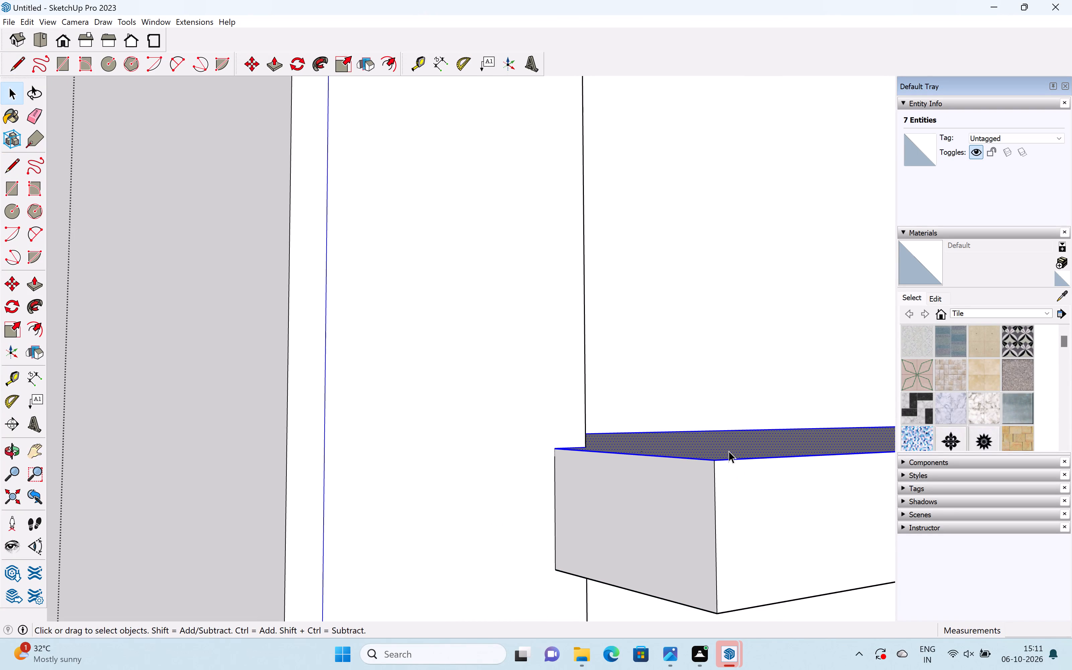
pyautogui.tripleClick(728, 452)
pyautogui.scroll(-12, 723, 453)
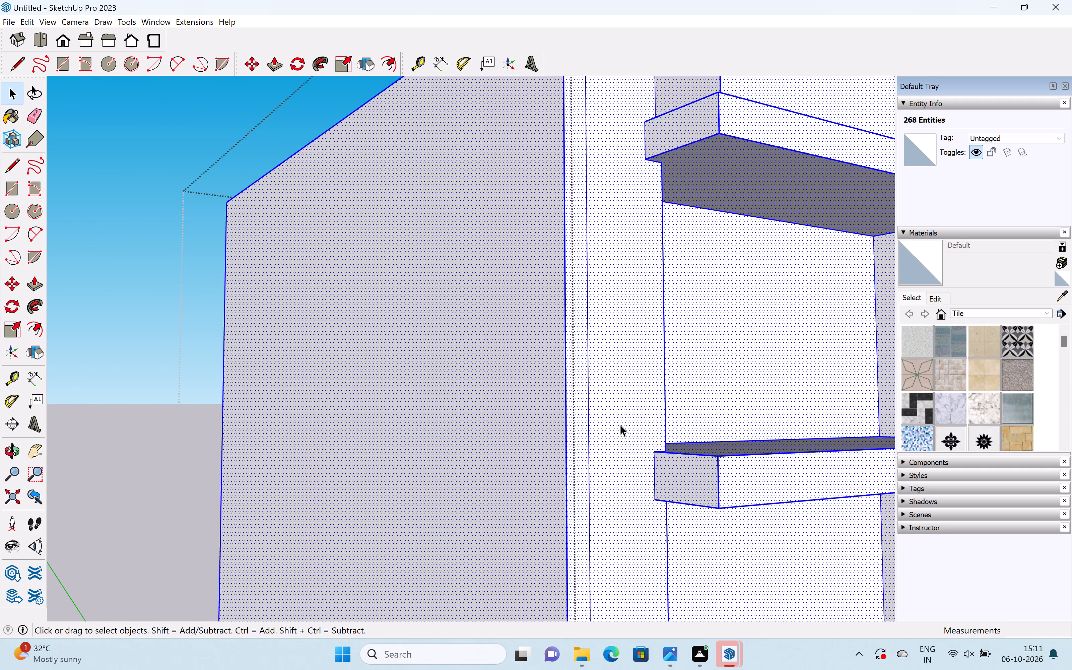
pyautogui.rightClick(621, 425)
pyautogui.click(661, 530)
pyautogui.doubleClick(659, 494)
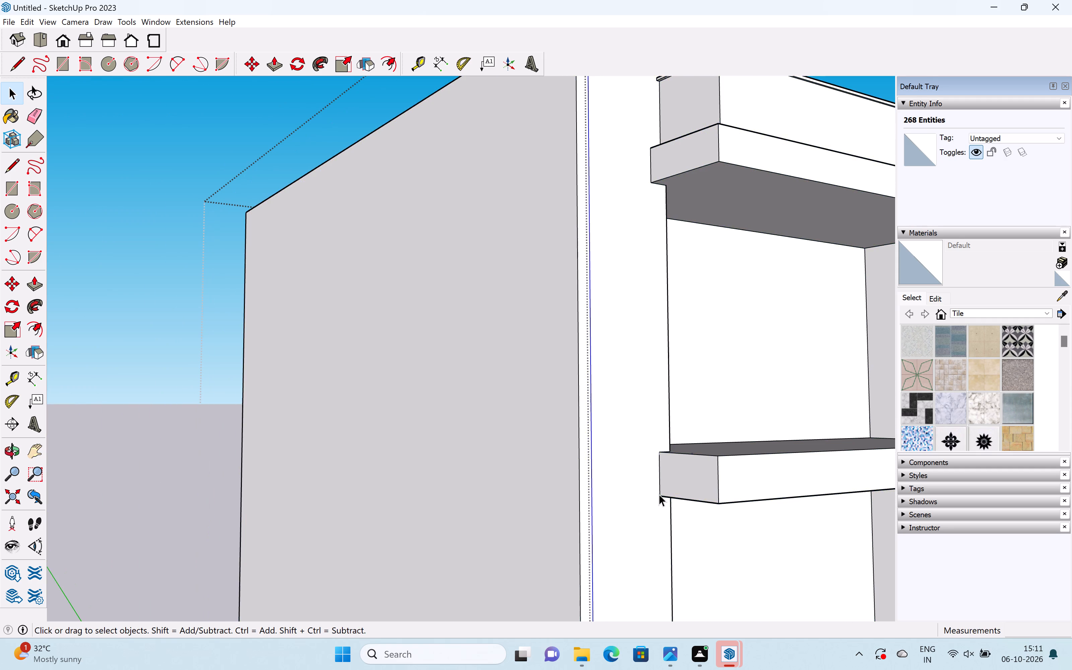
# Draw a 1" line down the rear edge of the middle slab's left end face, starting at its top corner.
pyautogui.scroll(9, 702, 466)
pyautogui.press('l')
pyautogui.scroll(4, 656, 458)
pyautogui.scroll(5, 583, 433)
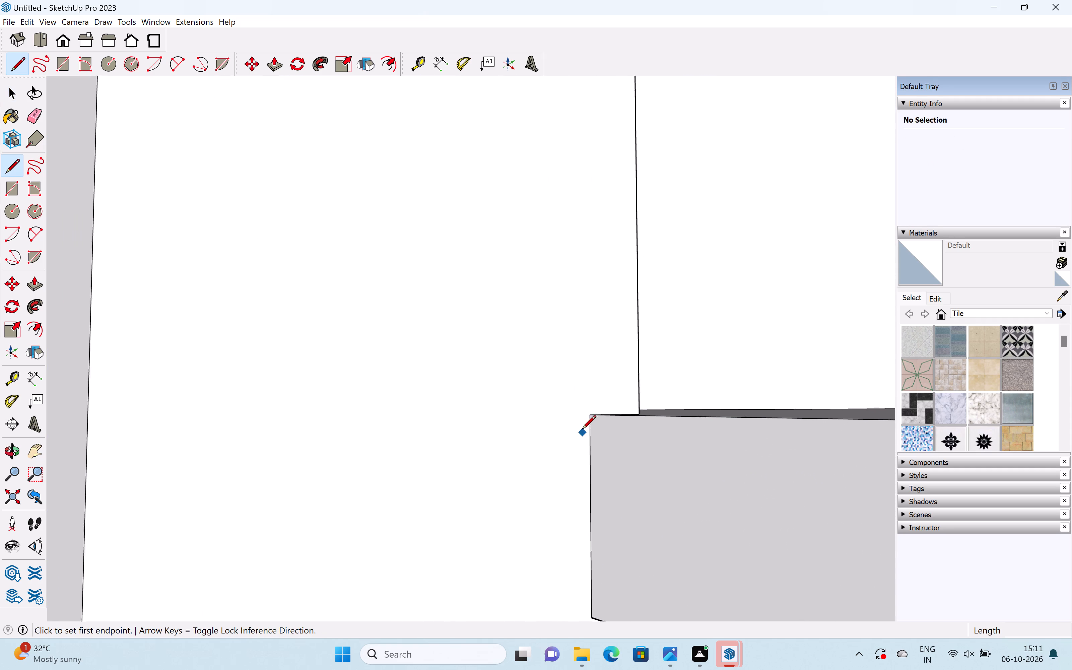
pyautogui.click(590, 409)
pyautogui.click(590, 431)
pyautogui.scroll(-3, 652, 433)
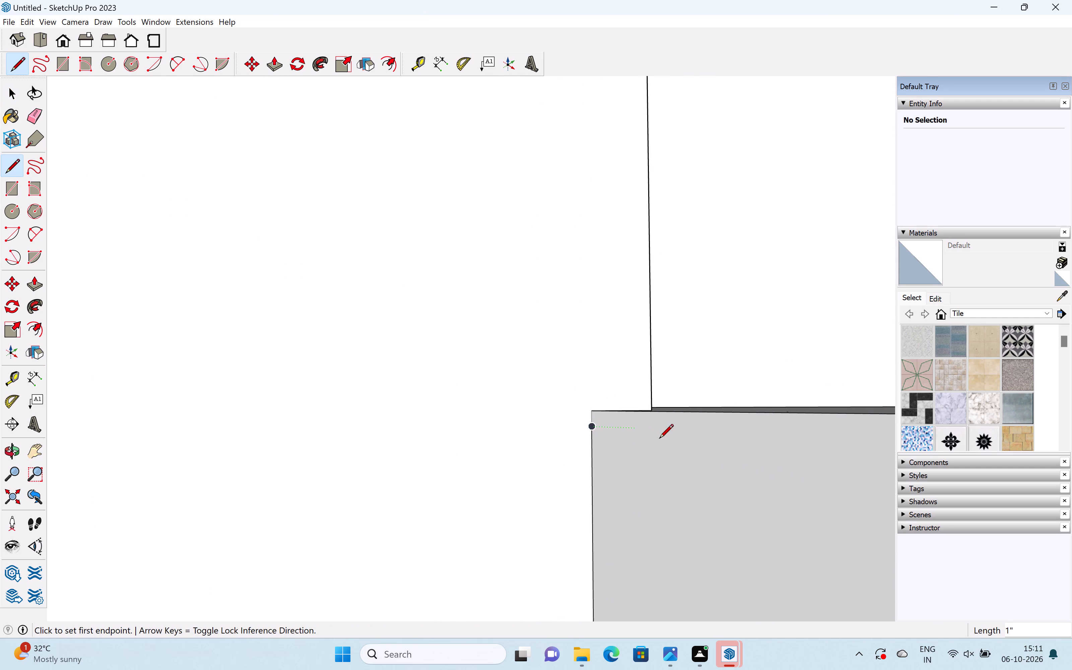
pyautogui.scroll(-3, 659, 439)
pyautogui.press('Left')
pyautogui.press('Right')
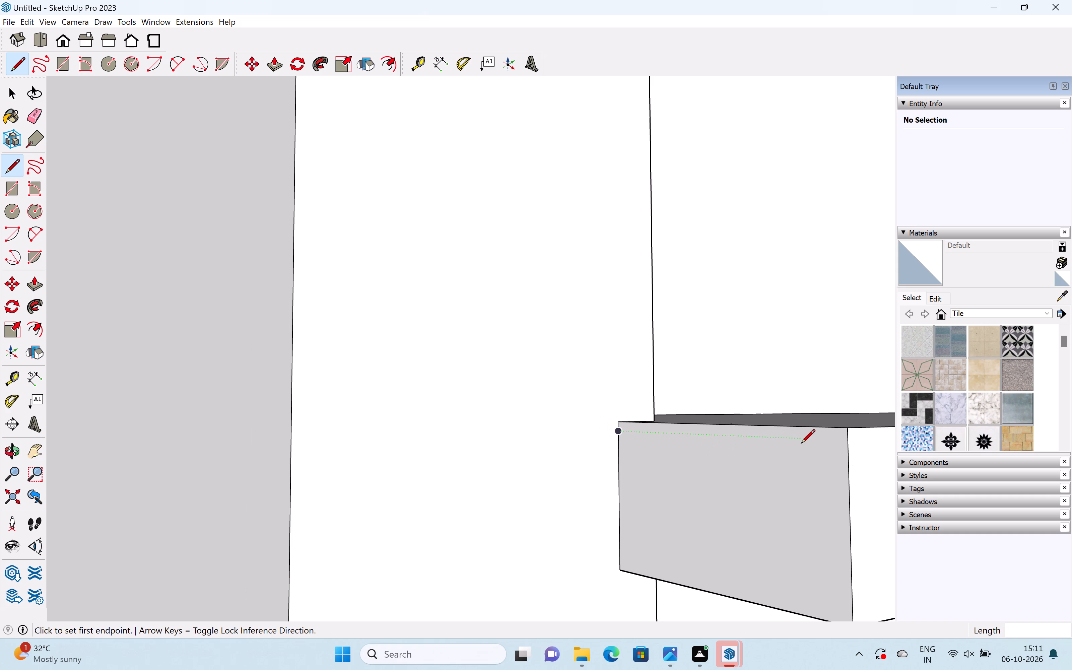
pyautogui.press('space')
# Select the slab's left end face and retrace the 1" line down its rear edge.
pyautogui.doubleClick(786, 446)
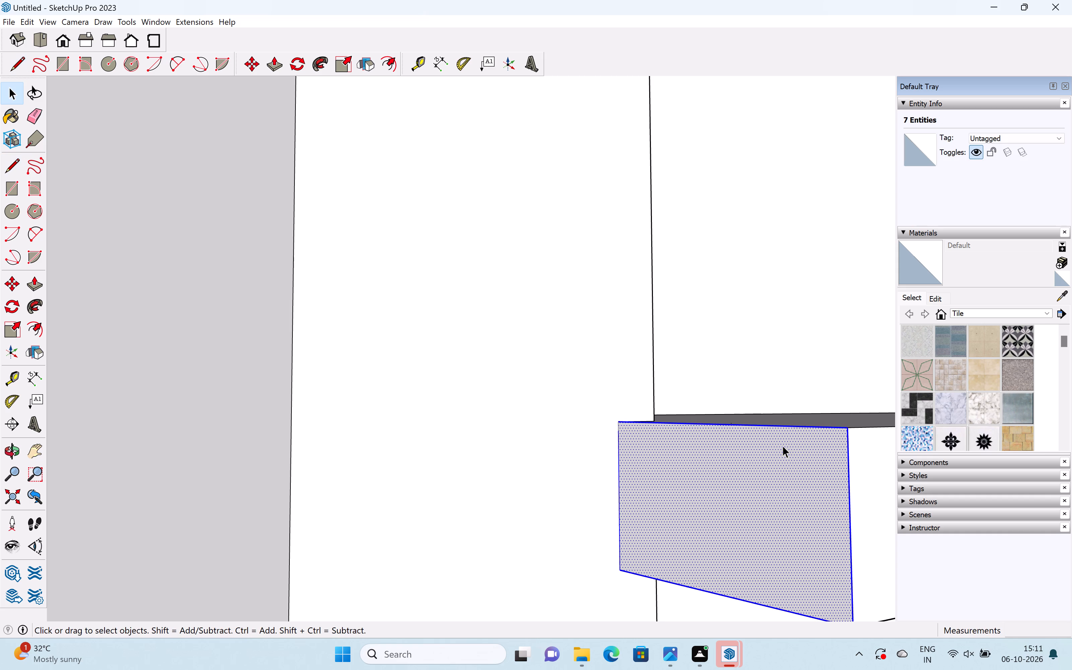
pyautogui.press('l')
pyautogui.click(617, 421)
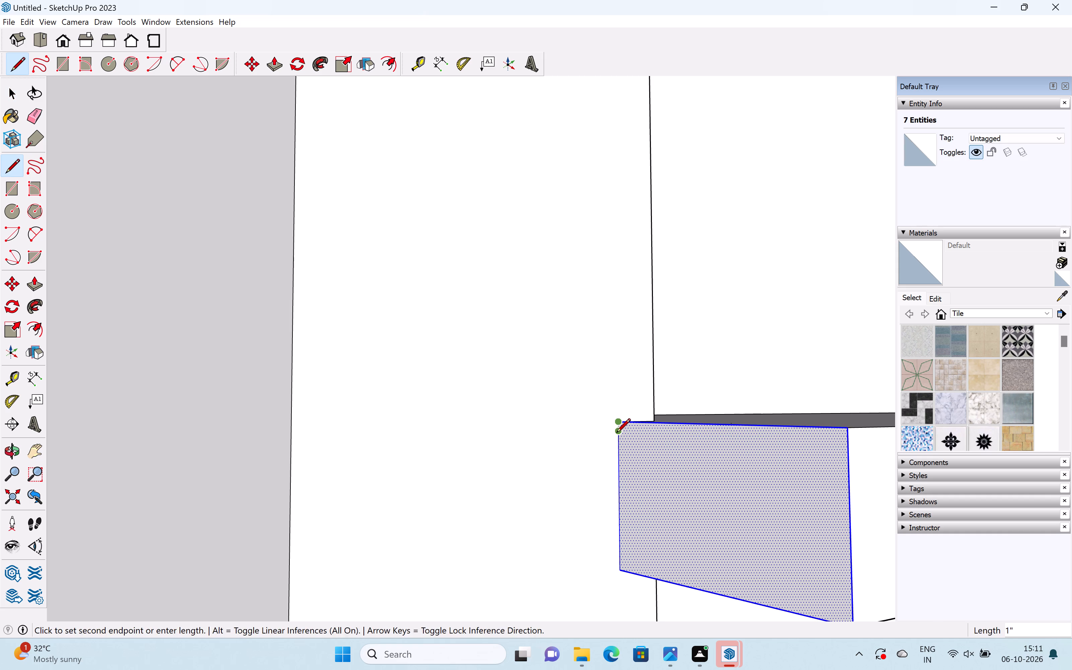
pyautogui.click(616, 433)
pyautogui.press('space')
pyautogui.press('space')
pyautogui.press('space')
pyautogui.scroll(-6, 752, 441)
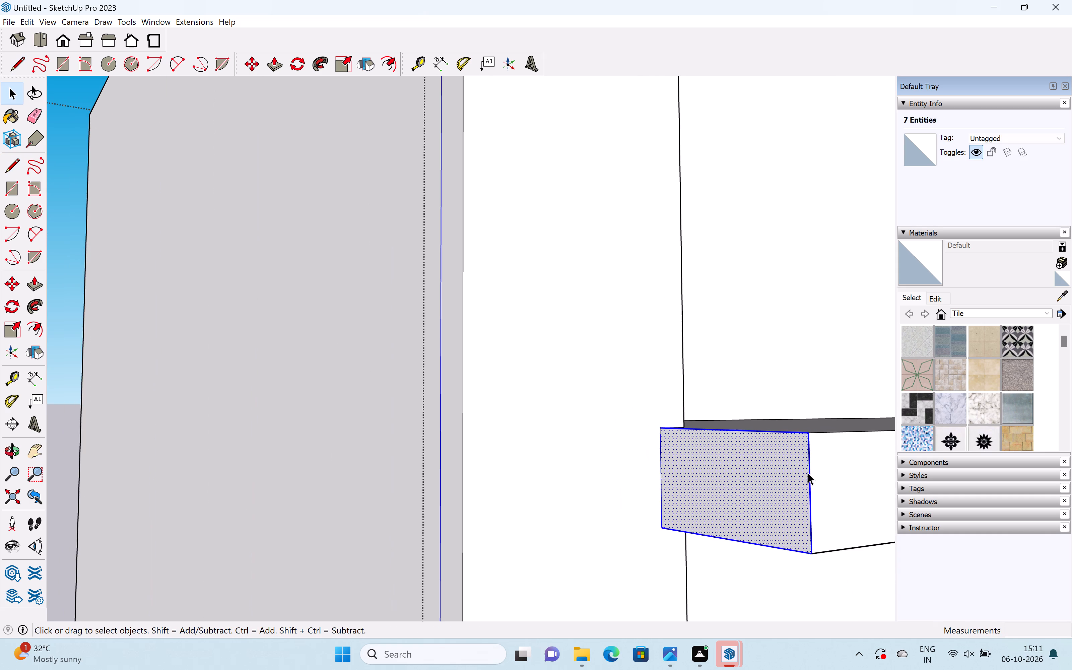
# Push/Pull the middle slab's front face so it sits flush with the front of the right-hand pier.
pyautogui.click(808, 473)
pyautogui.scroll(-7, 808, 472)
pyautogui.keyDown('shift'); pyautogui.moveTo(801, 471); pyautogui.dragTo(282, 551, button='middle'); pyautogui.keyUp('shift')
pyautogui.scroll(-3, 509, 515)
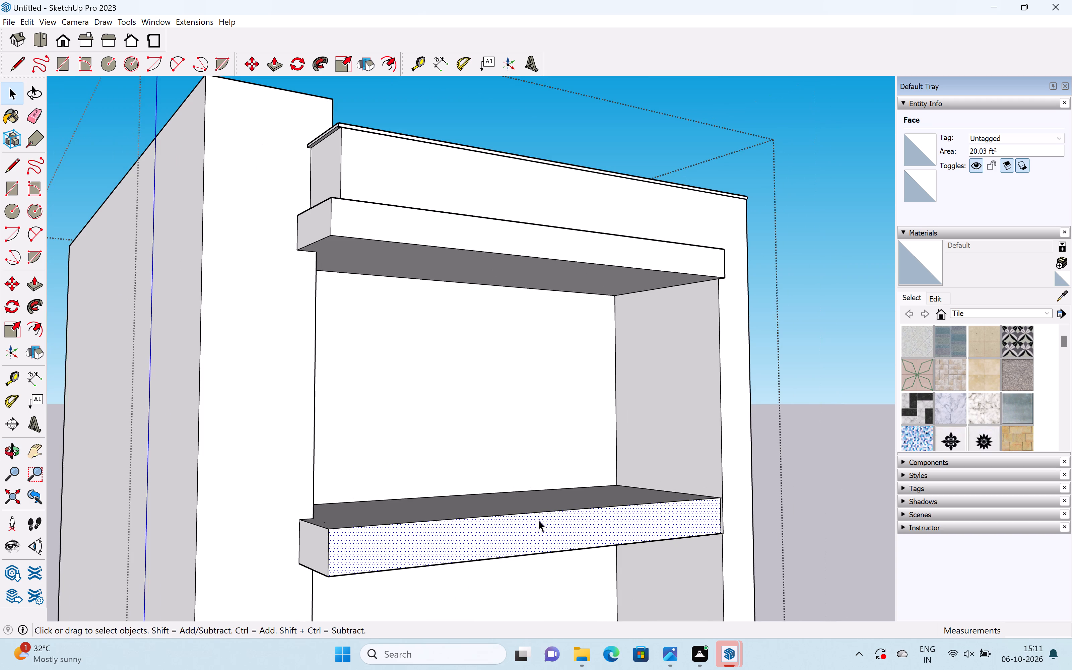
pyautogui.press('space')
pyautogui.click(747, 494)
pyautogui.scroll(6, 643, 550)
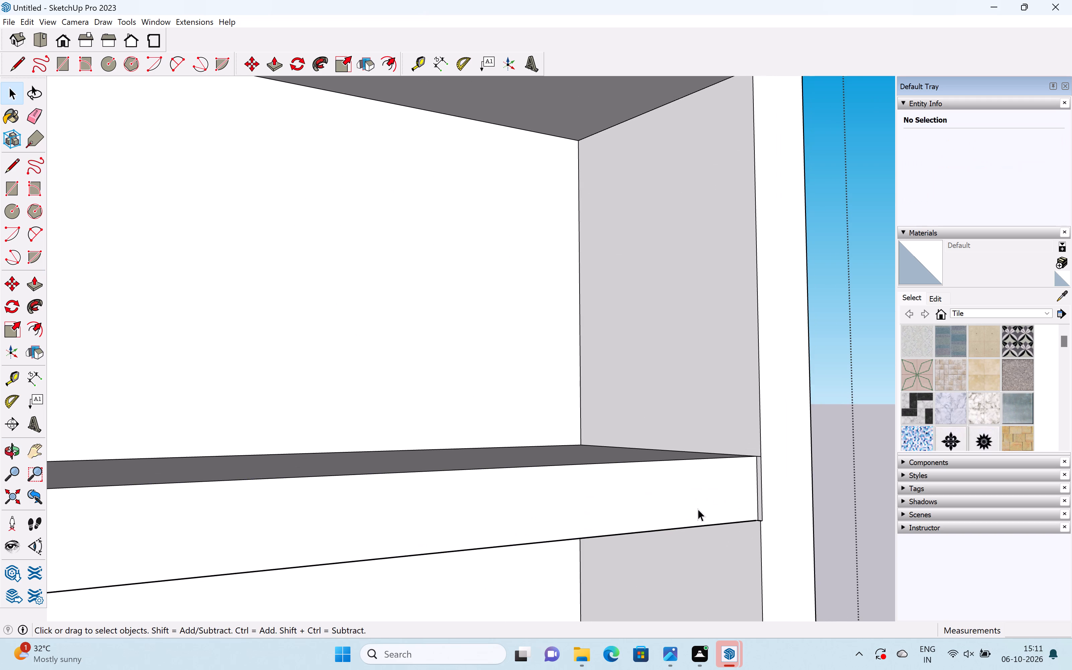
pyautogui.scroll(4, 698, 508)
pyautogui.press('p')
pyautogui.moveTo(702, 501); pyautogui.dragTo(721, 504)
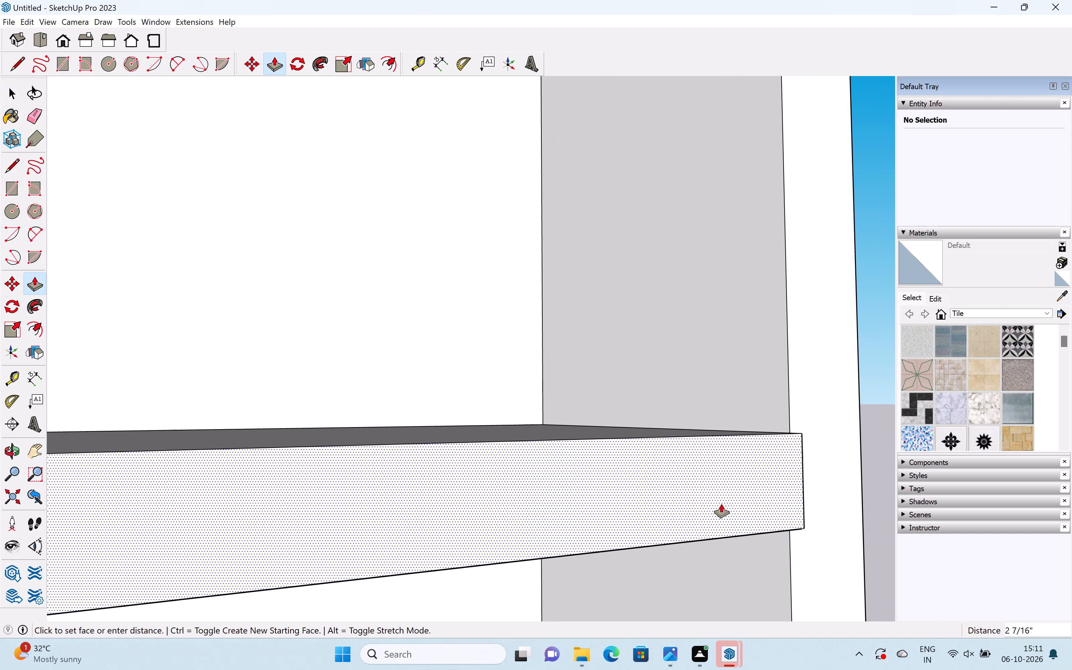
pyautogui.moveTo(721, 504); pyautogui.dragTo(799, 401)
pyautogui.press('space')
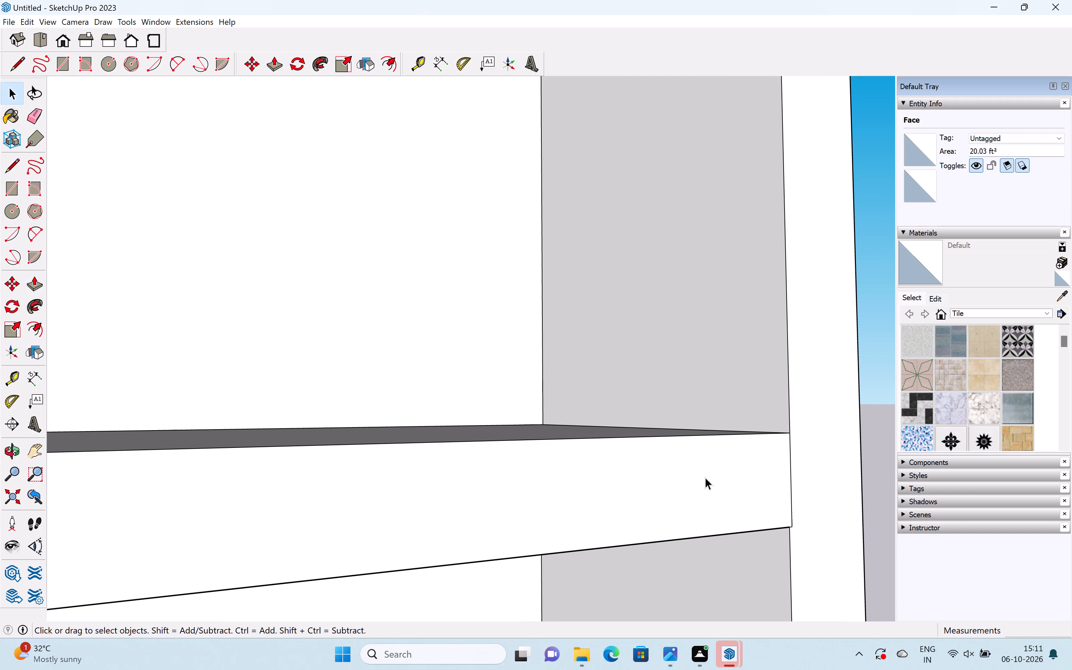
# Draw a 1" line down the right edge of the middle slab's front face, starting at its top corner.
pyautogui.write('l')
pyautogui.click(789, 435)
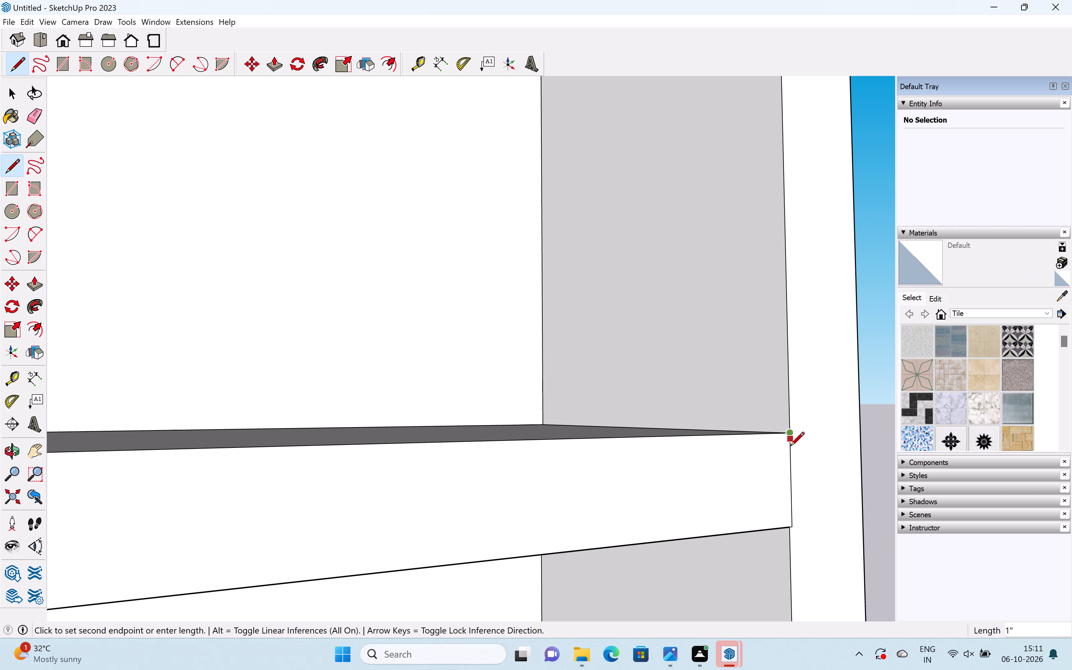
pyautogui.write('1"')
pyautogui.press('Return')
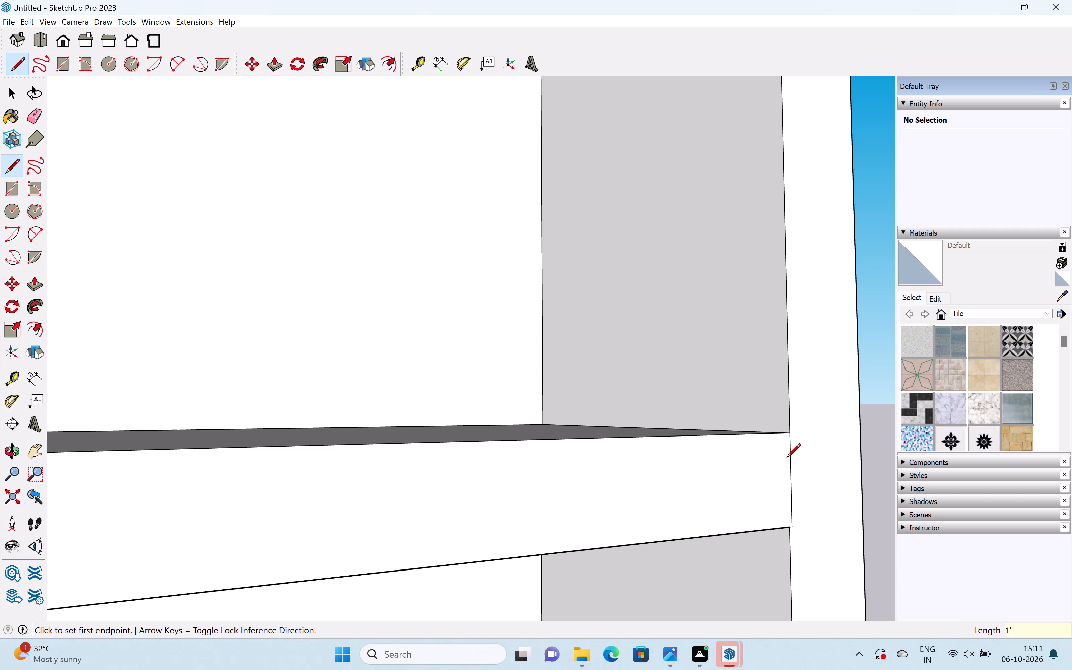
pyautogui.scroll(6, 774, 442)
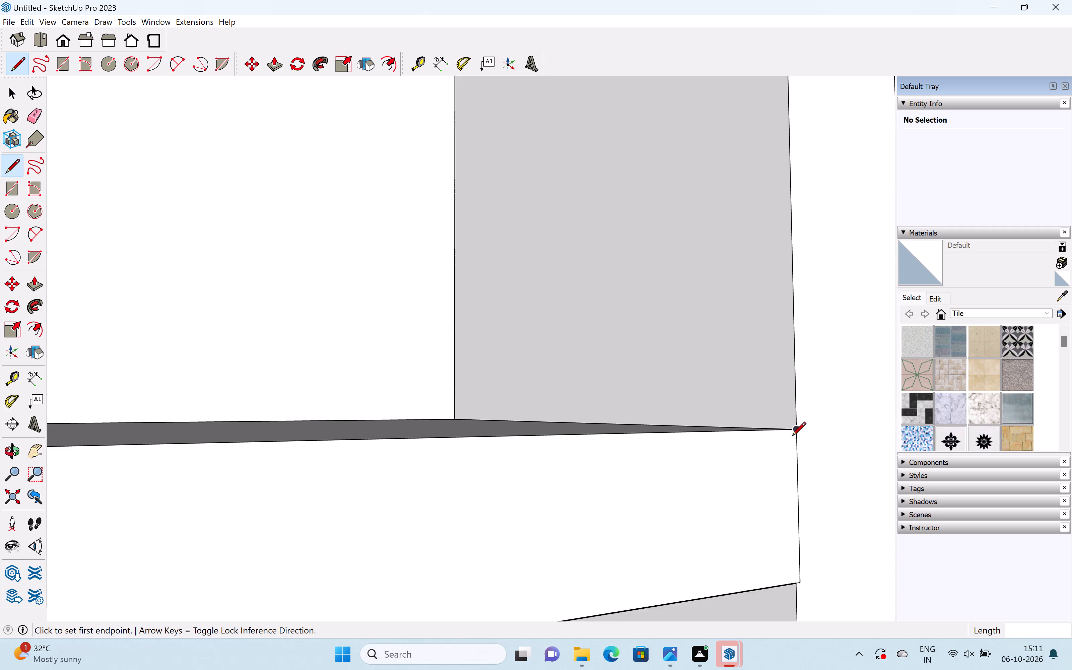
pyautogui.click(799, 427)
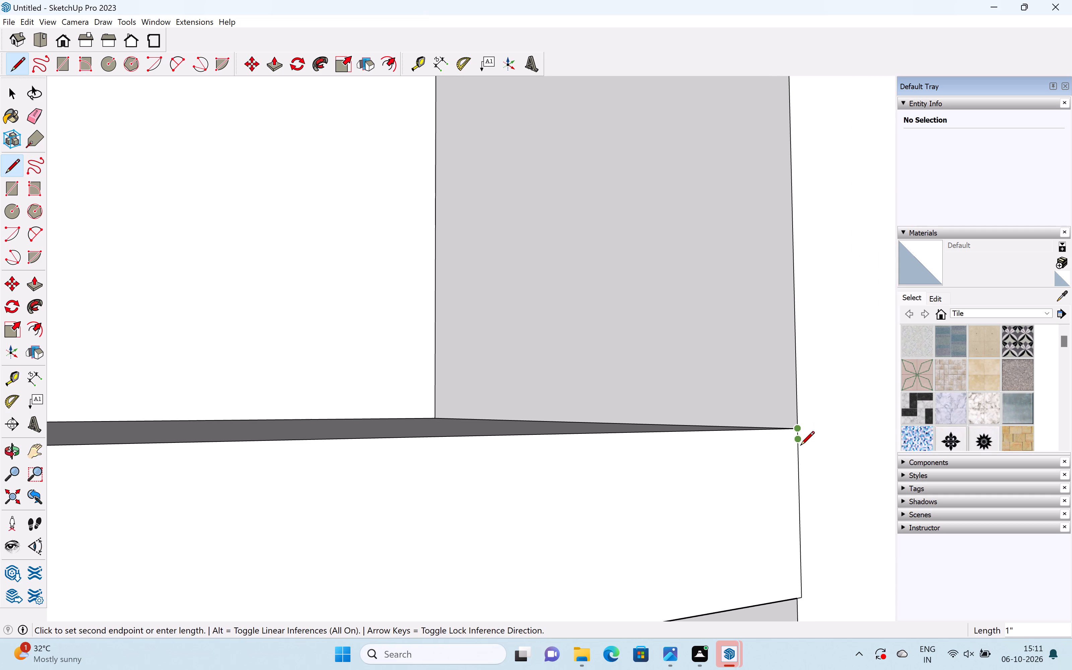
pyautogui.click(800, 446)
pyautogui.press('space')
pyautogui.press('space')
pyautogui.scroll(-1, 661, 464)
pyautogui.scroll(1, 661, 464)
pyautogui.scroll(-3, 661, 464)
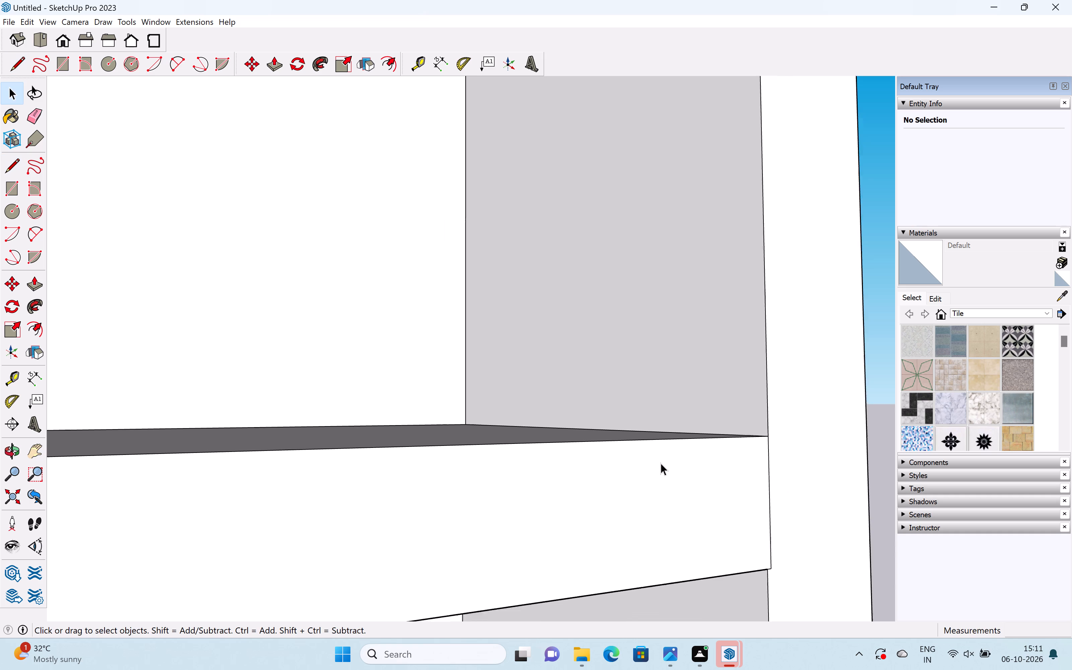
pyautogui.scroll(-10, 661, 463)
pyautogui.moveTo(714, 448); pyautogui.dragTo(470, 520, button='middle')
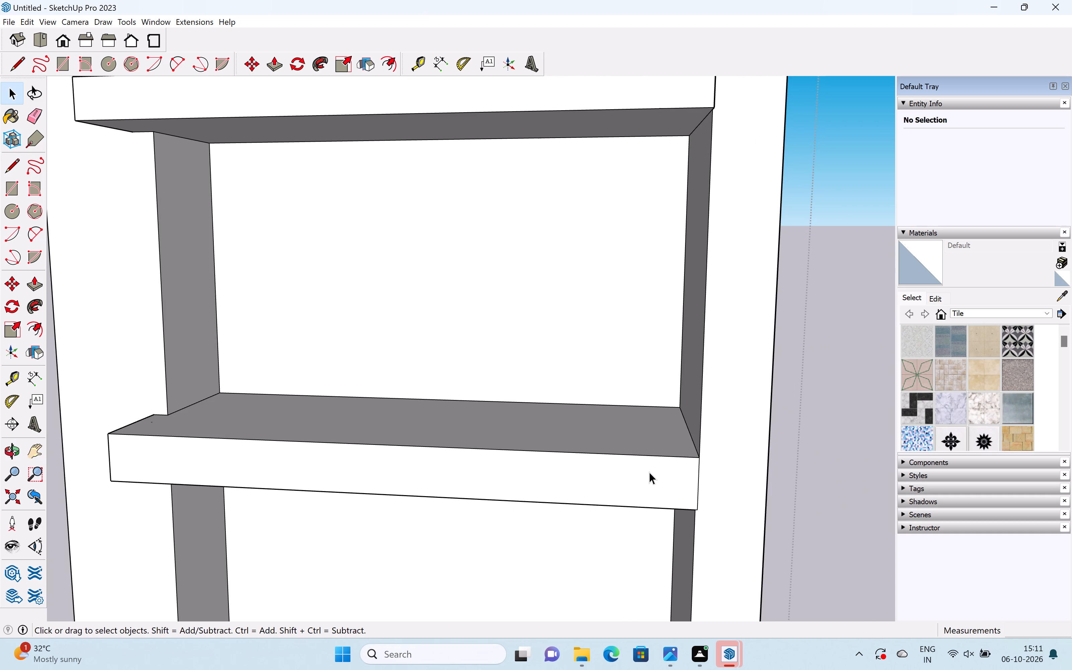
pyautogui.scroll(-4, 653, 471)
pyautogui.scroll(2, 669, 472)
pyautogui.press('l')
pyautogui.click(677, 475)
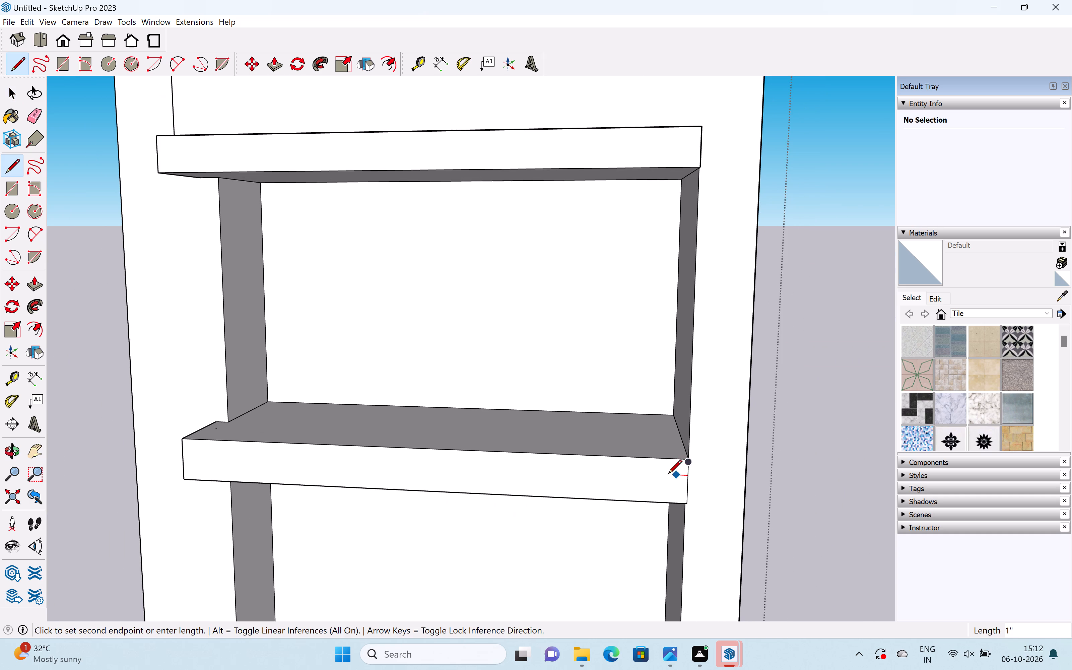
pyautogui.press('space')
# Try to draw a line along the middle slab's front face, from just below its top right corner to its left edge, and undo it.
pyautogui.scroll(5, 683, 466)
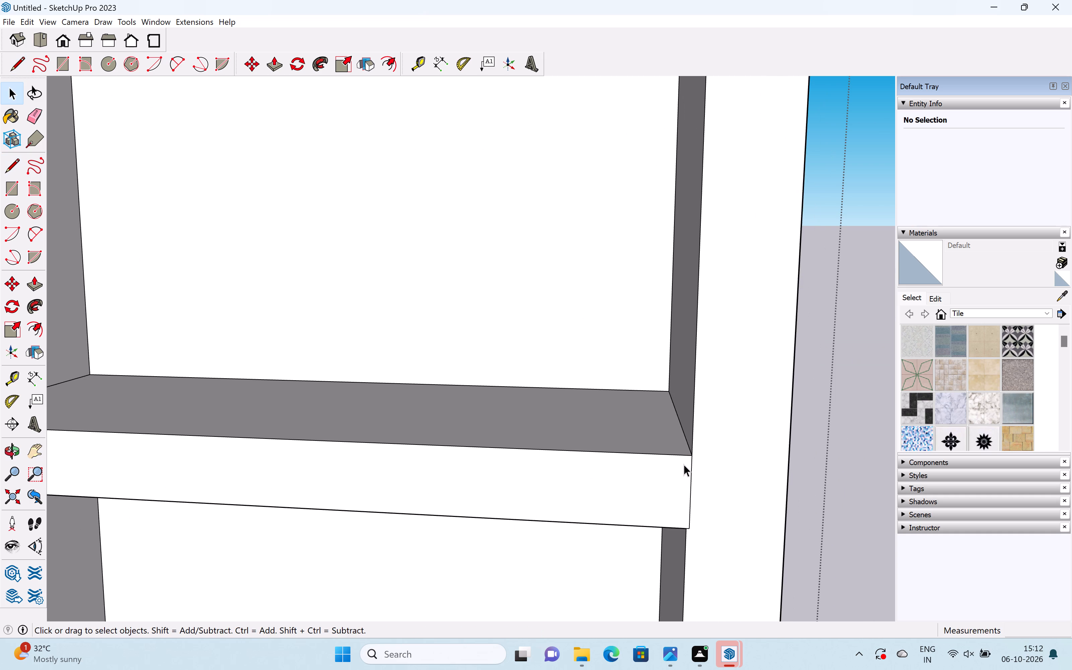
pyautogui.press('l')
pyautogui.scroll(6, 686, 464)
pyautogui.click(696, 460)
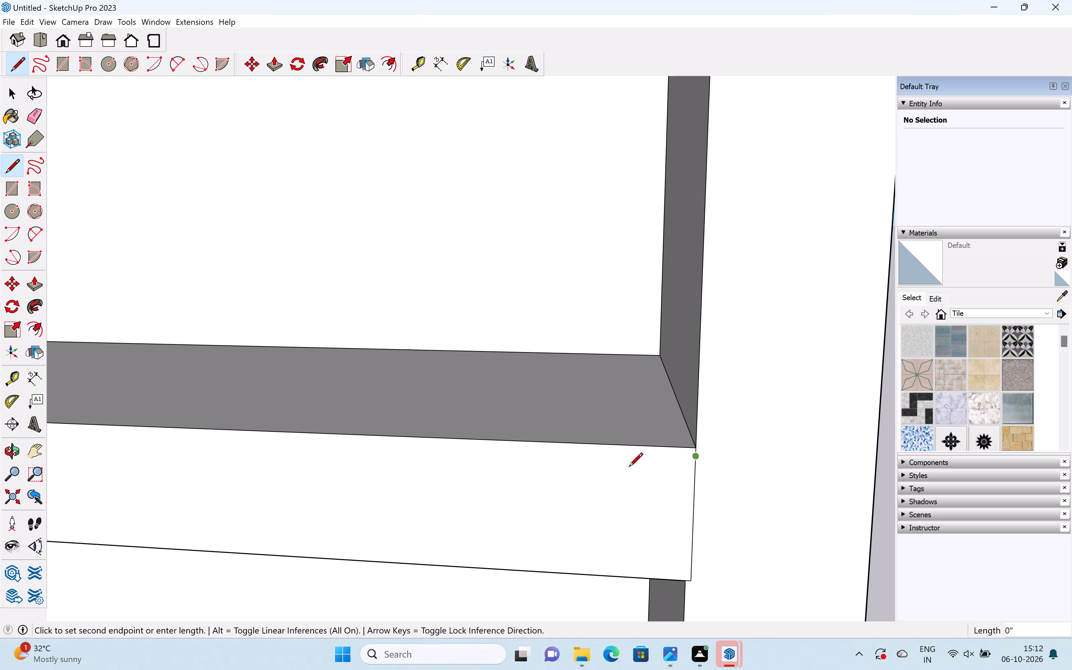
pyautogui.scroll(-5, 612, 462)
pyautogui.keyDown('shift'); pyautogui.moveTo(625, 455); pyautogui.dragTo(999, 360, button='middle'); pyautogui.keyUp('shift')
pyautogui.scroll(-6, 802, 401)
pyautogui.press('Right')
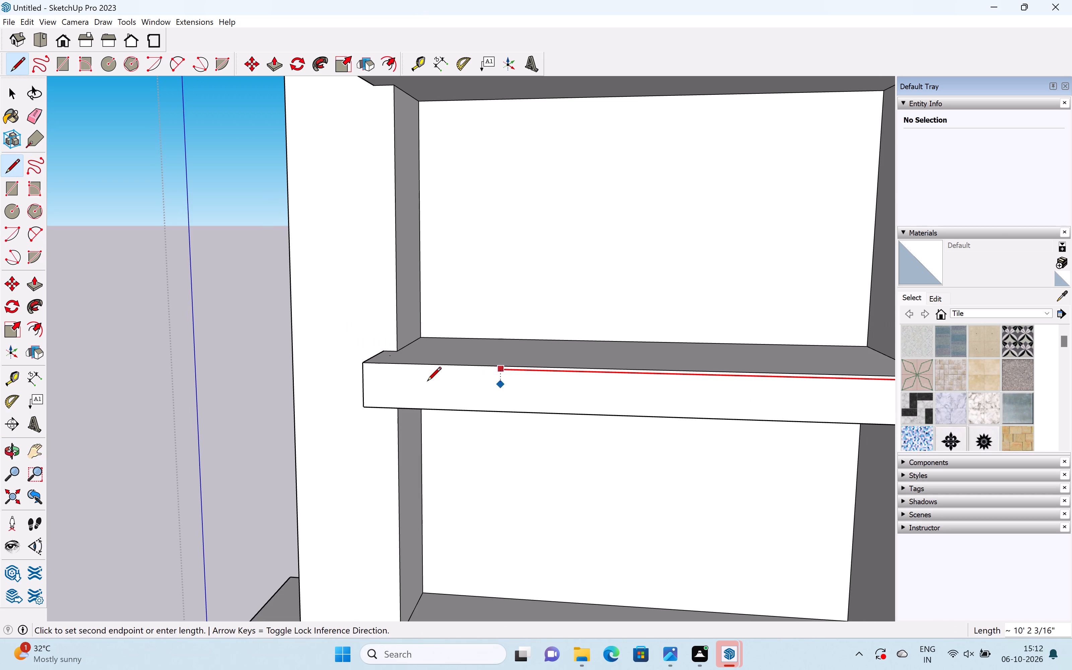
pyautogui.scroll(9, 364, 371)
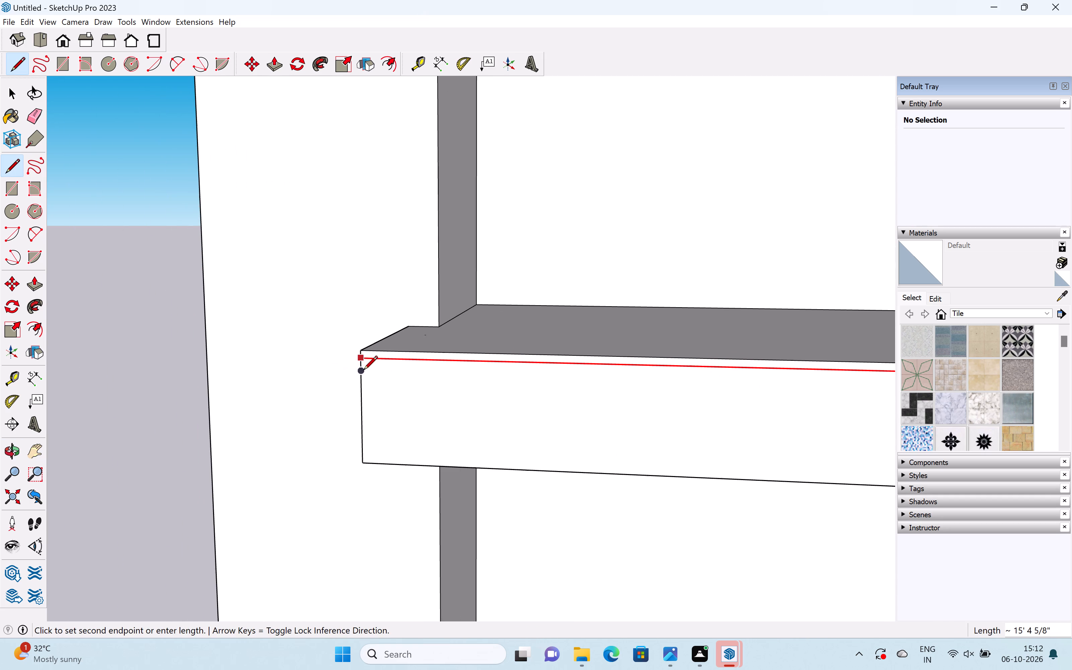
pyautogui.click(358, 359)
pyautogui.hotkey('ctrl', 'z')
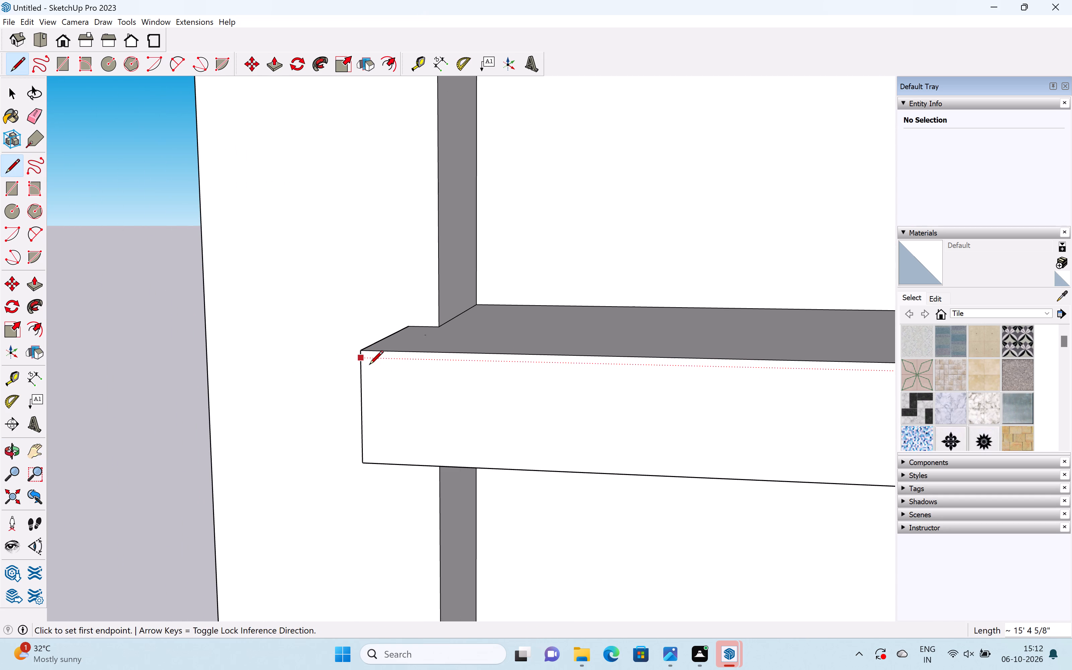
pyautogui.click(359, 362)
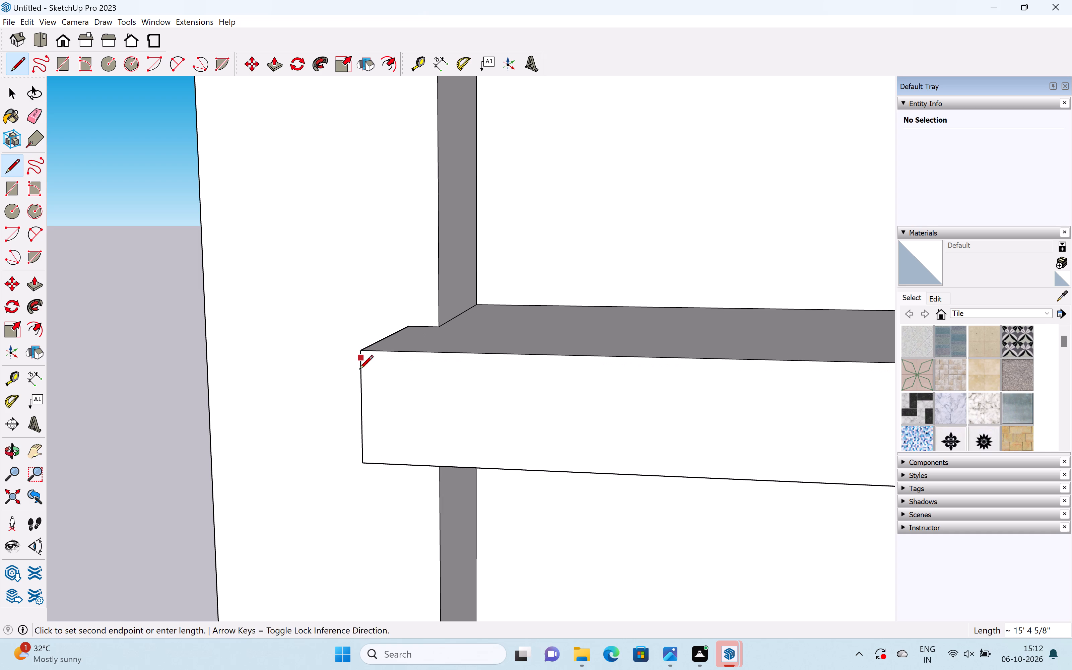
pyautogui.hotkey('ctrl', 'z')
# Draw a line about 3 3/8" long down the right edge of the middle slab's front face, starting at its top corner.
pyautogui.scroll(-13, 389, 396)
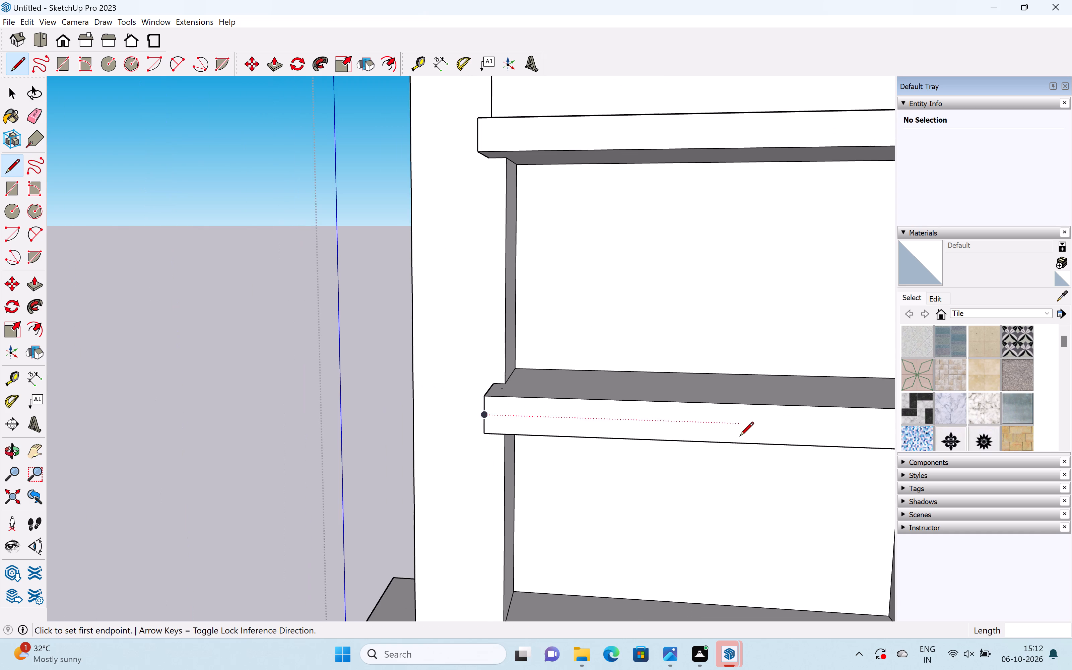
pyautogui.keyDown('shift'); pyautogui.moveTo(740, 435); pyautogui.dragTo(497, 439, button='middle'); pyautogui.keyUp('shift')
pyautogui.press('space')
pyautogui.press('l')
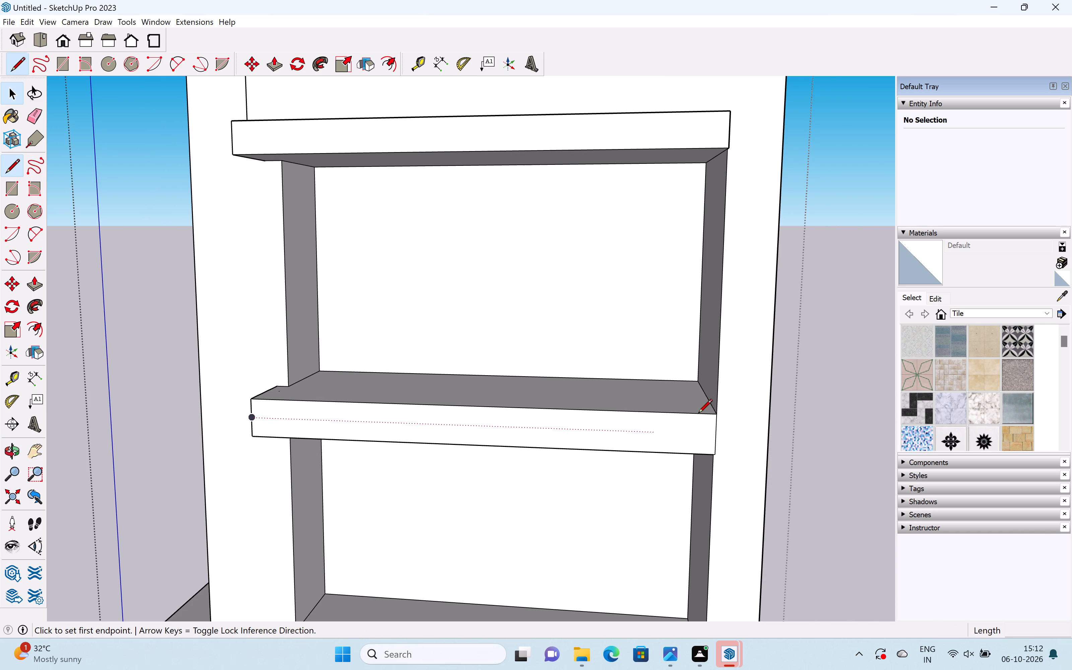
pyautogui.scroll(5, 708, 416)
pyautogui.click(719, 413)
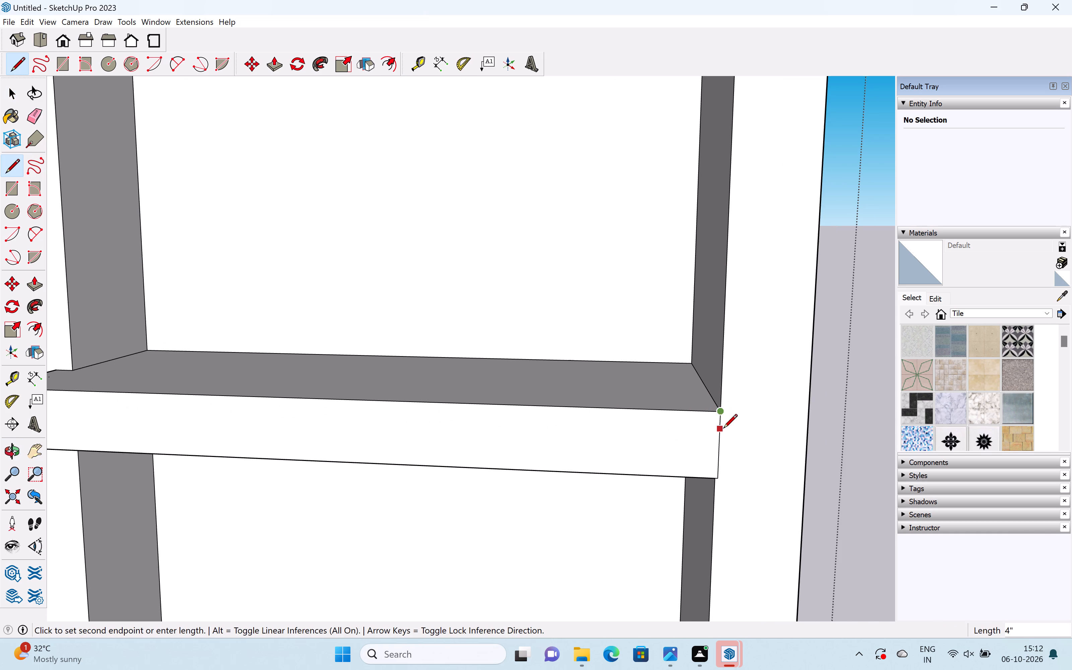
pyautogui.click(719, 426)
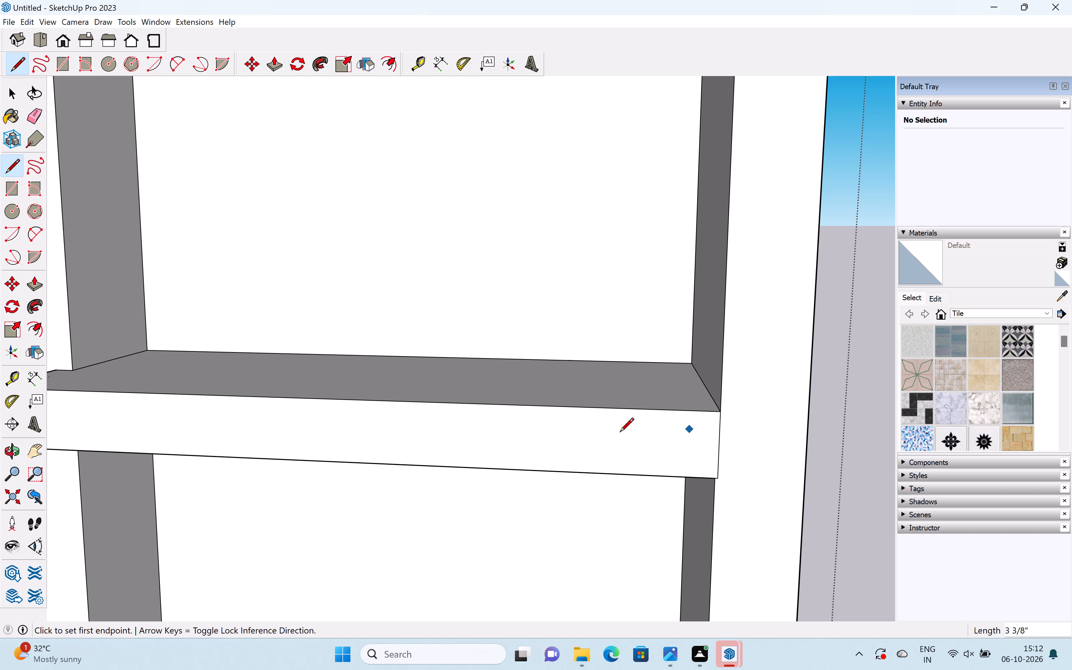
pyautogui.press('Right')
pyautogui.press('space')
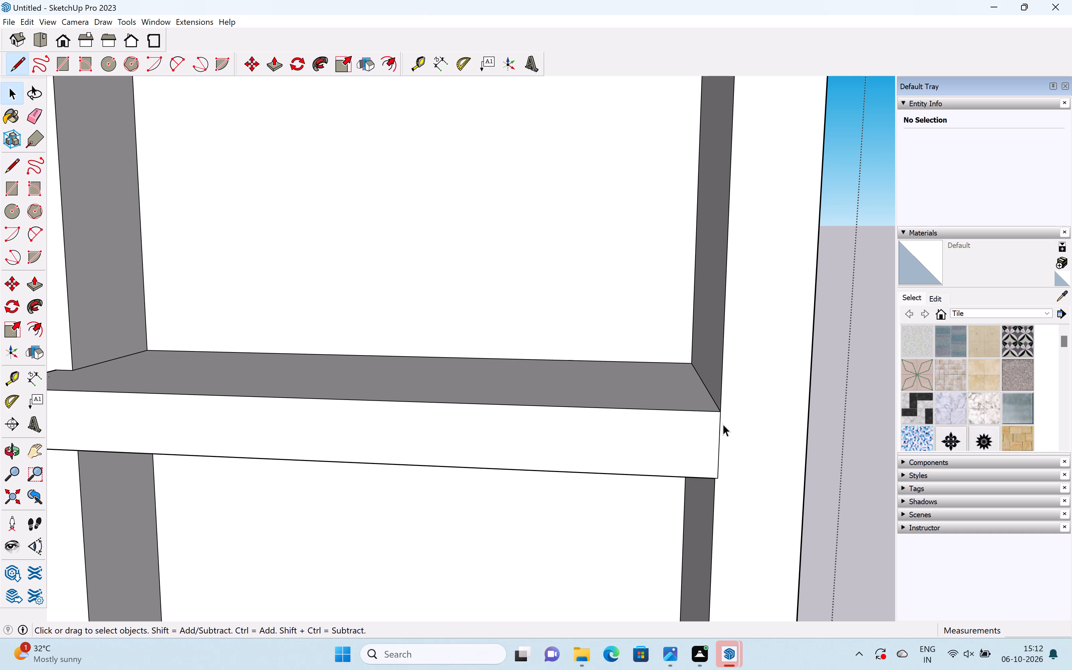
# Draw a shorter line, about 1 11/16" long, down the same right edge of the middle slab's front face from the top corner.
pyautogui.scroll(5, 723, 422)
pyautogui.press('l')
pyautogui.click(718, 406)
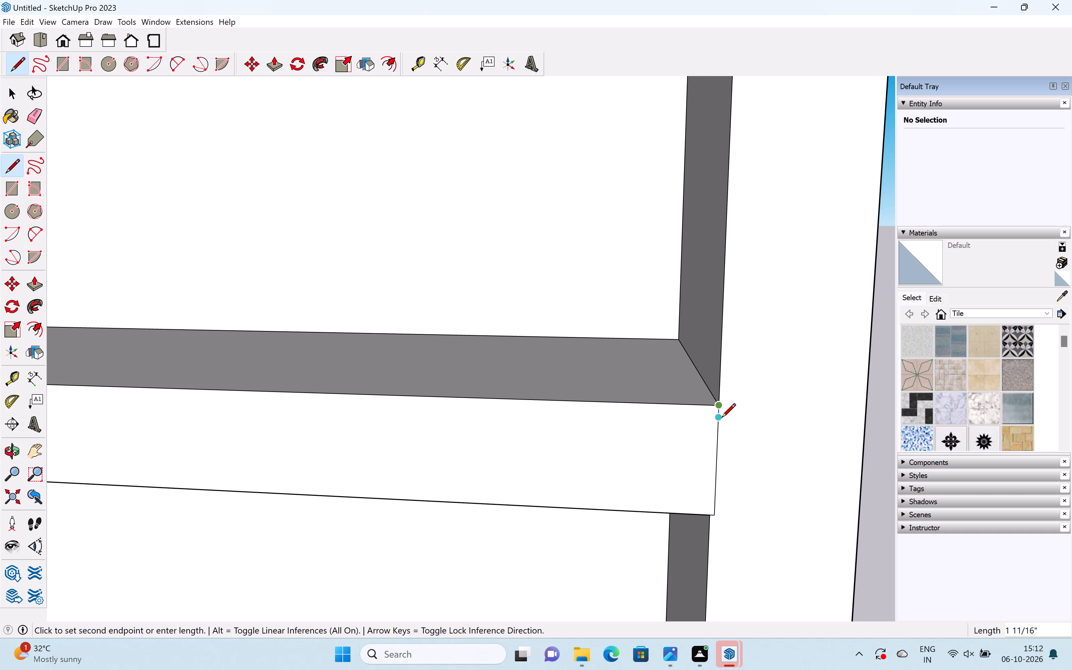
pyautogui.click(722, 420)
pyautogui.press('space')
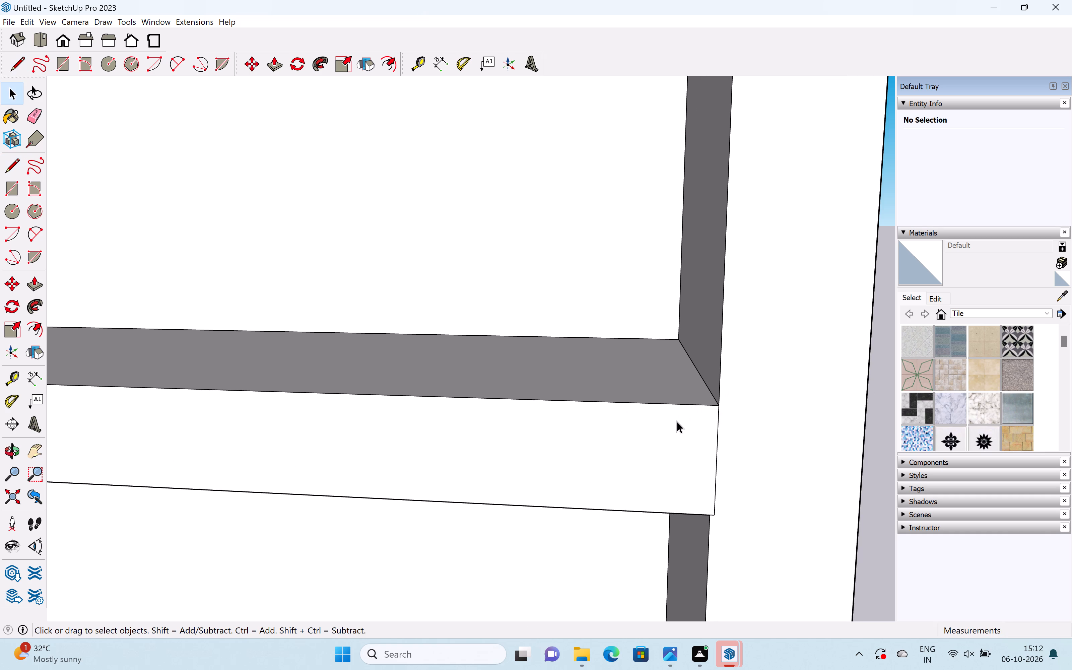
# Draw a line about 1' 1 15/16" long up the middle slab's right front edge, from its bottom corner to the point near the top.
pyautogui.write('l')
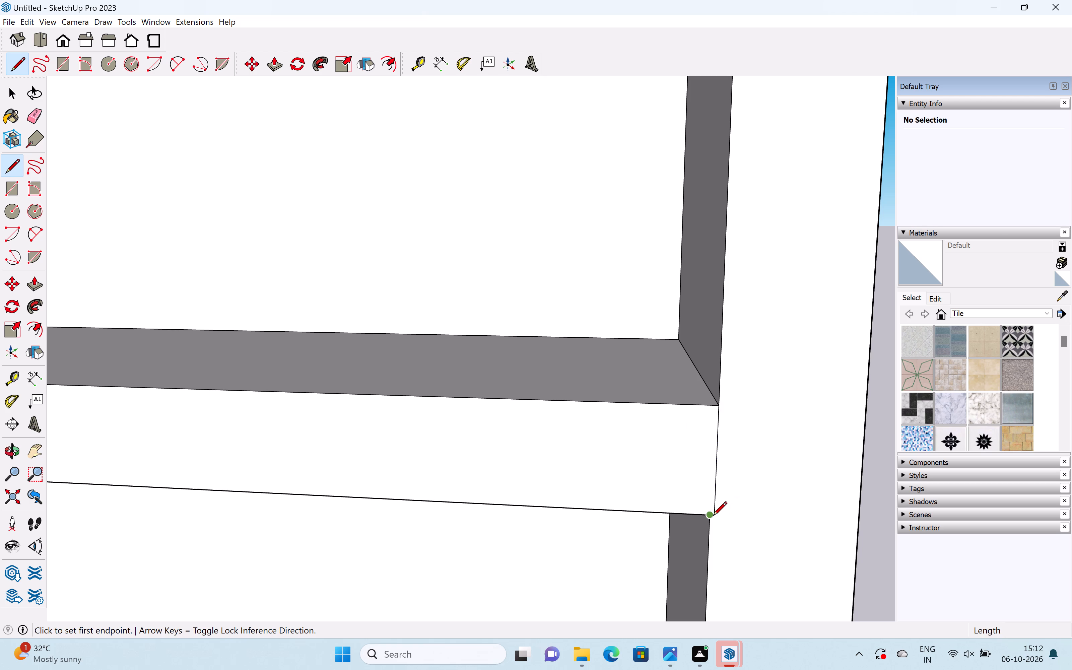
pyautogui.click(717, 515)
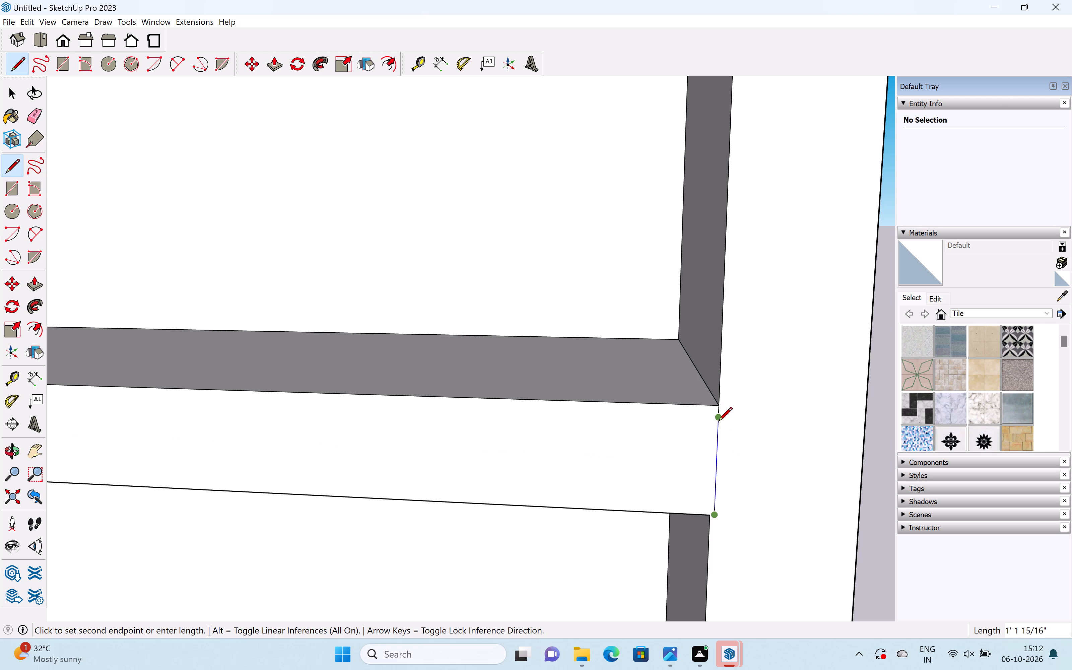
pyautogui.click(718, 421)
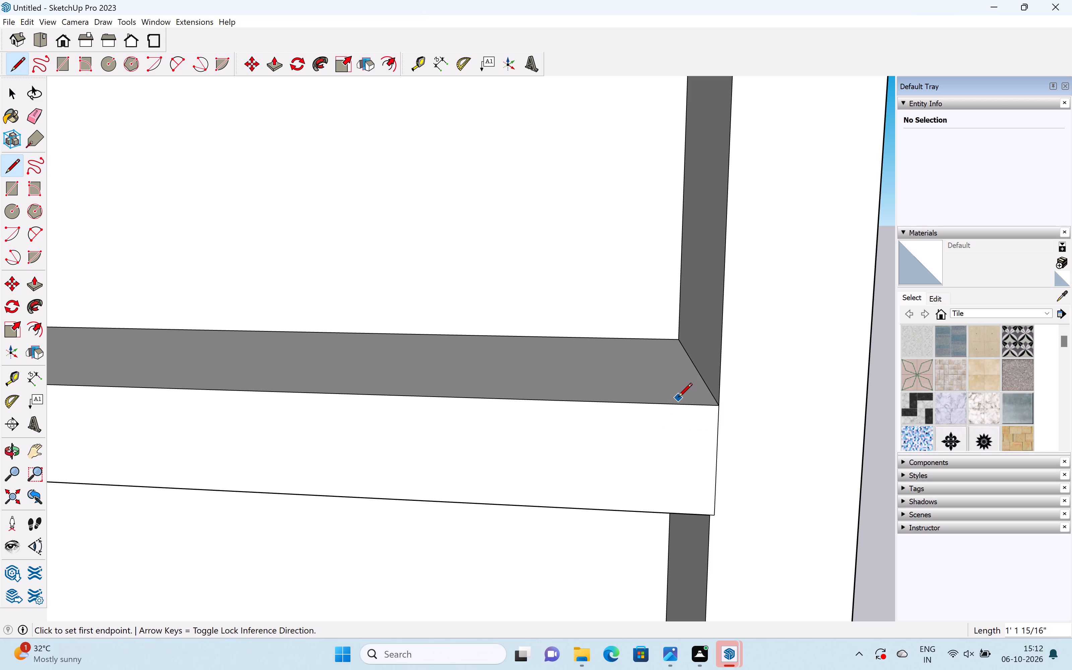
pyautogui.press('space')
pyautogui.press('space')
# Draw a short line down the rear edge of the upper slab's left end face, starting at its top corner.
pyautogui.scroll(-16, 682, 418)
pyautogui.scroll(-9, 675, 385)
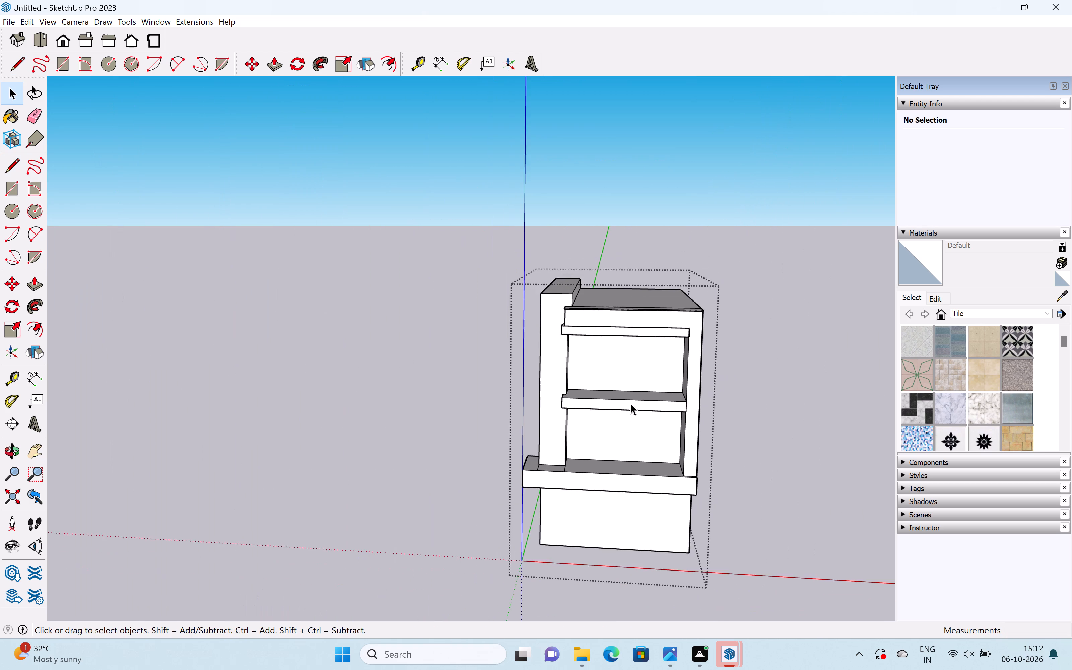
pyautogui.scroll(-6, 630, 403)
pyautogui.moveTo(601, 428); pyautogui.dragTo(812, 355, button='middle')
pyautogui.scroll(6, 655, 377)
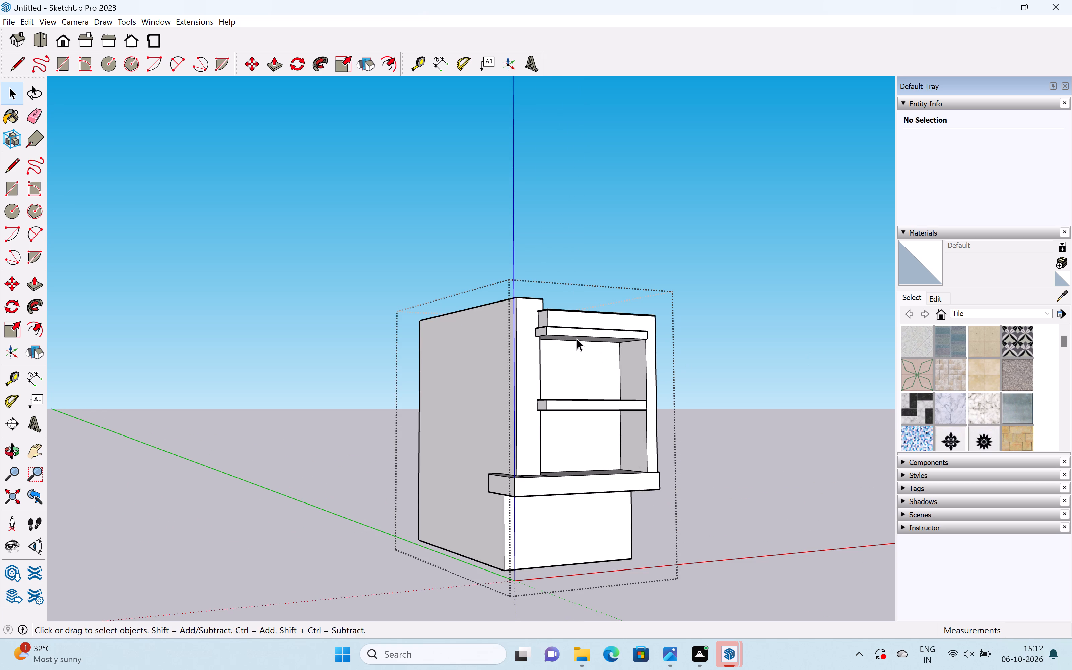
pyautogui.scroll(13, 606, 317)
pyautogui.moveTo(606, 342); pyautogui.dragTo(640, 395, button='middle')
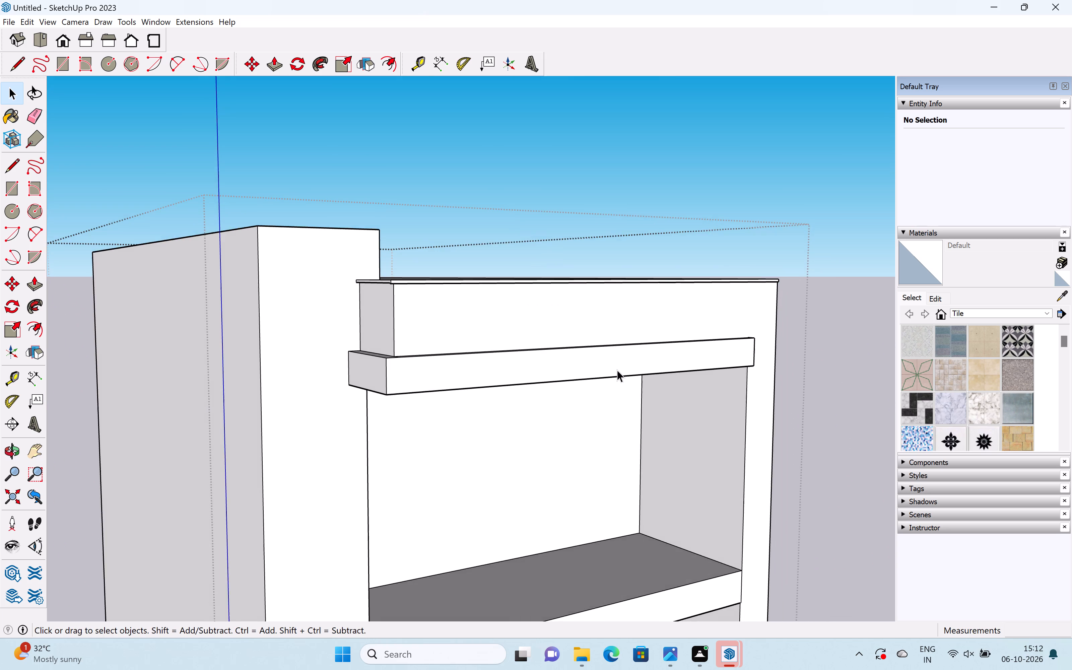
pyautogui.scroll(1, 452, 378)
pyautogui.moveTo(557, 388); pyautogui.dragTo(478, 391, button='middle')
pyautogui.keyDown('shift'); pyautogui.moveTo(462, 373); pyautogui.dragTo(527, 367, button='middle'); pyautogui.keyUp('shift')
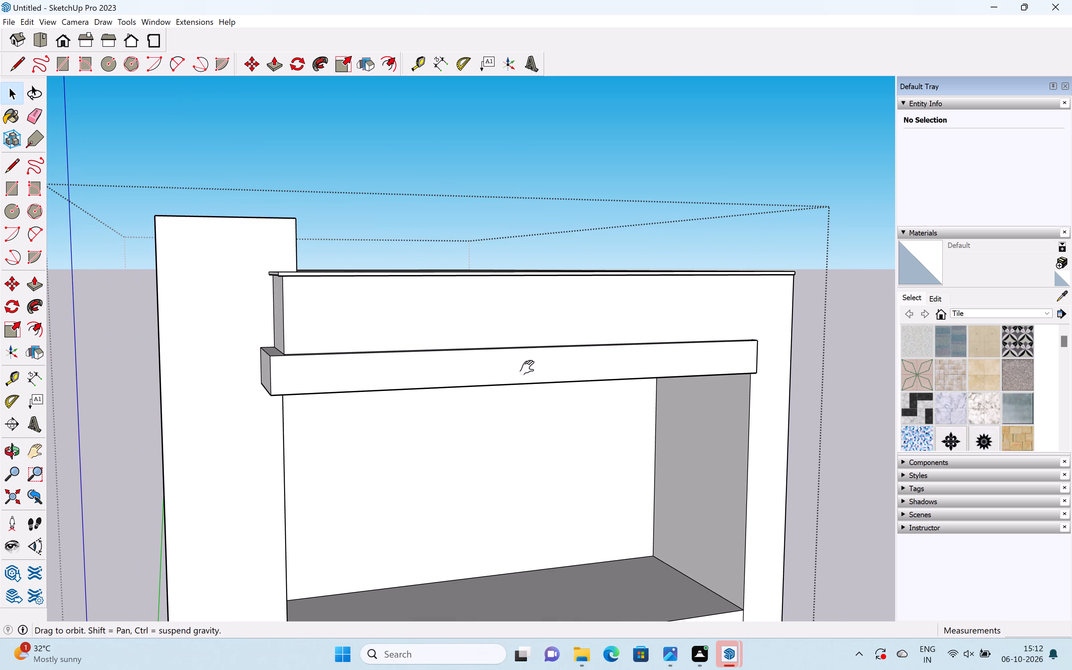
pyautogui.keyDown('shift'); pyautogui.moveTo(527, 367); pyautogui.dragTo(744, 416, button='middle'); pyautogui.keyUp('shift')
pyautogui.scroll(3, 491, 414)
pyautogui.press('l')
pyautogui.scroll(1, 546, 391)
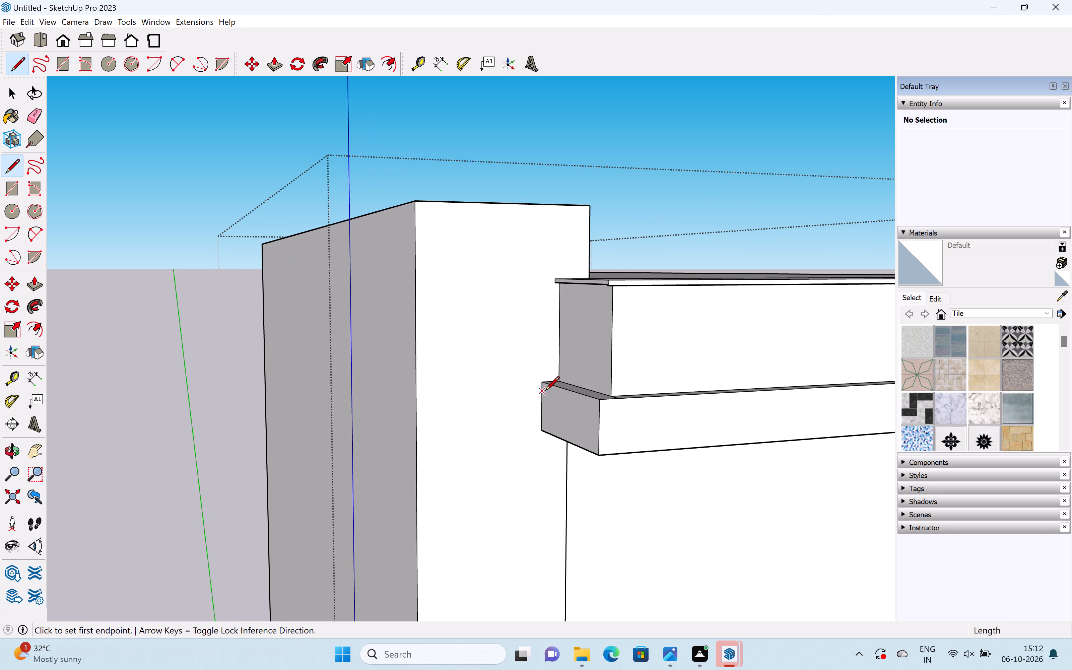
pyautogui.scroll(6, 545, 391)
pyautogui.click(541, 384)
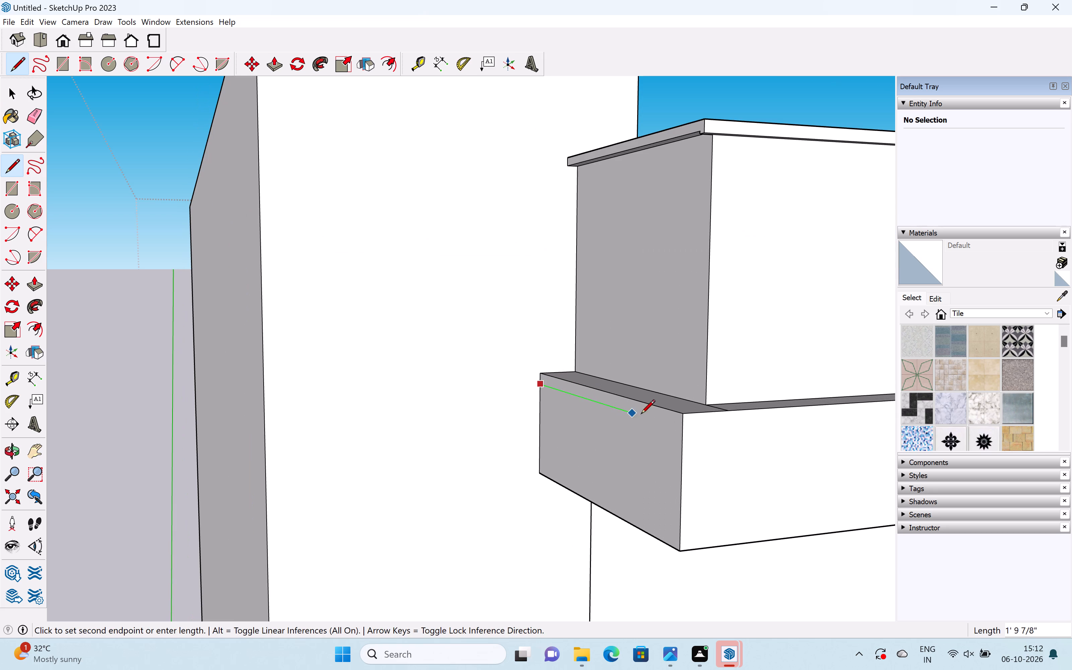
pyautogui.hotkey('ctrl', 'z')
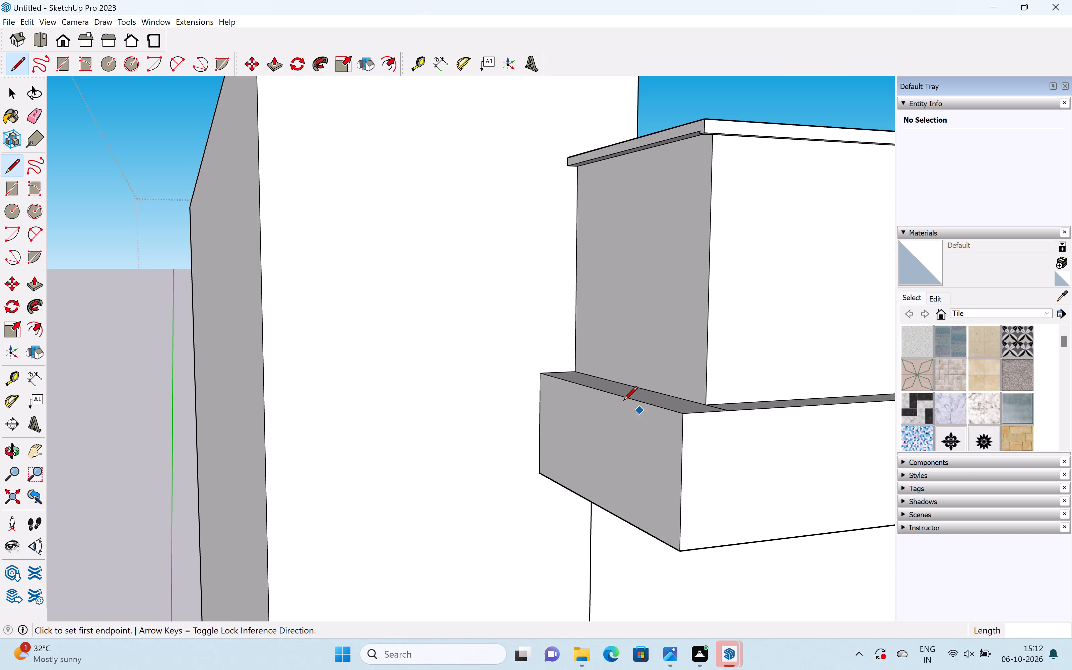
pyautogui.scroll(6, 540, 382)
pyautogui.click(540, 367)
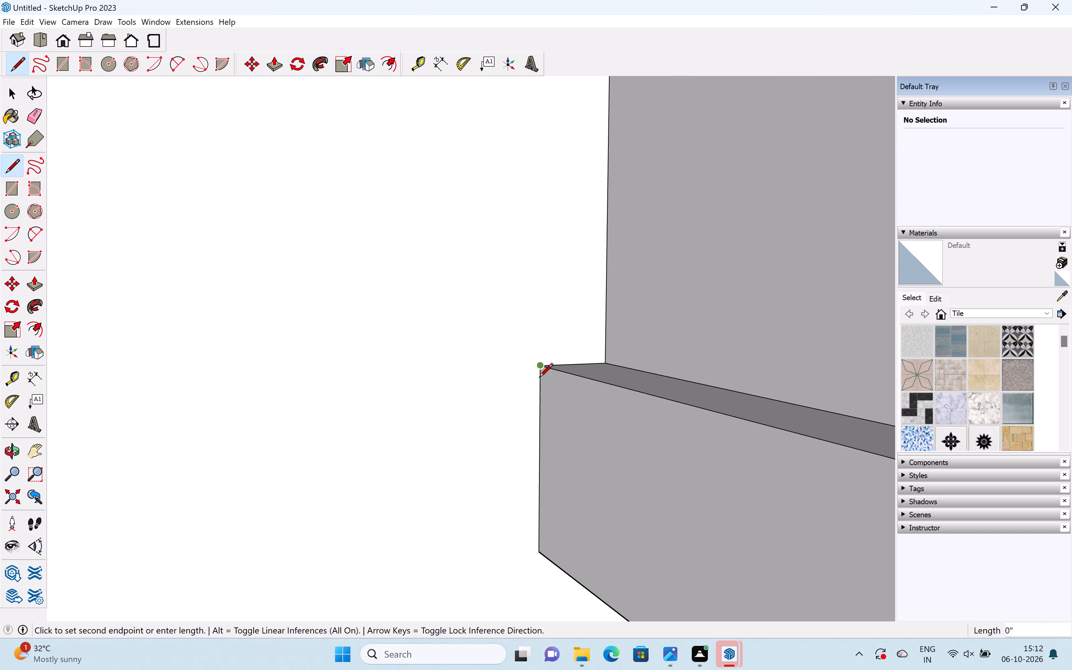
pyautogui.click(539, 378)
# Draw a line about 2' 8 7/16" long across the upper slab's left end face, just below its top edge, from rear edge to front edge.
pyautogui.scroll(-4, 562, 401)
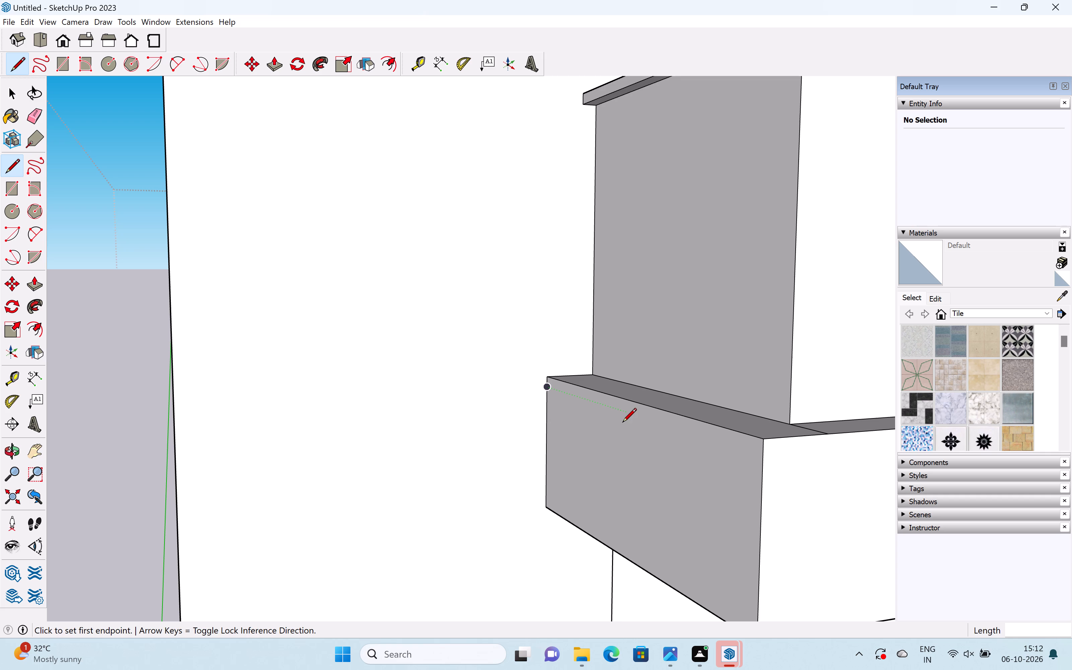
pyautogui.press('Left')
pyautogui.press('space')
pyautogui.press('l')
pyautogui.scroll(4, 607, 411)
pyautogui.press('space')
pyautogui.scroll(5, 522, 373)
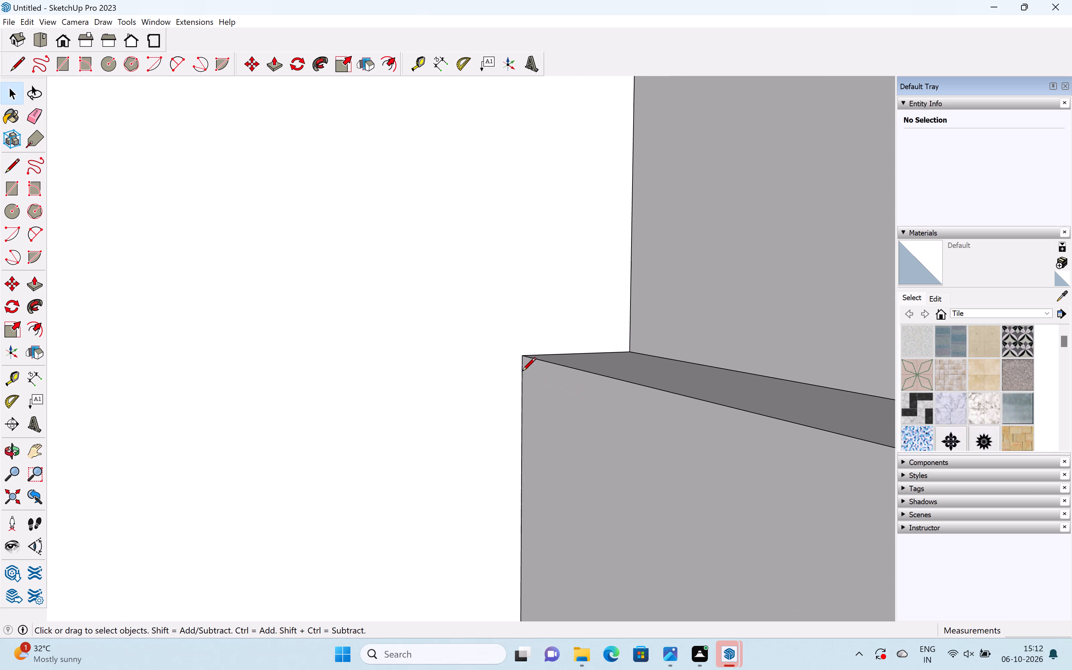
pyautogui.press('l')
pyautogui.click(523, 366)
pyautogui.scroll(-7, 573, 387)
pyautogui.scroll(-2, 633, 419)
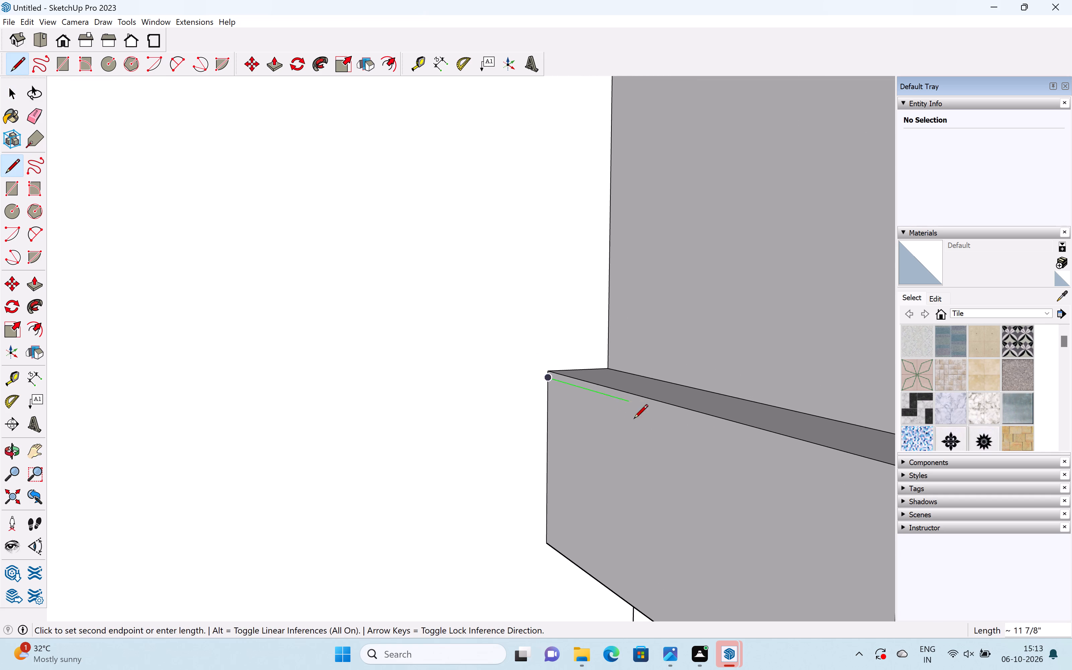
pyautogui.scroll(-4, 634, 419)
pyautogui.keyDown('shift'); pyautogui.moveTo(654, 434); pyautogui.dragTo(593, 395, button='middle'); pyautogui.keyUp('shift')
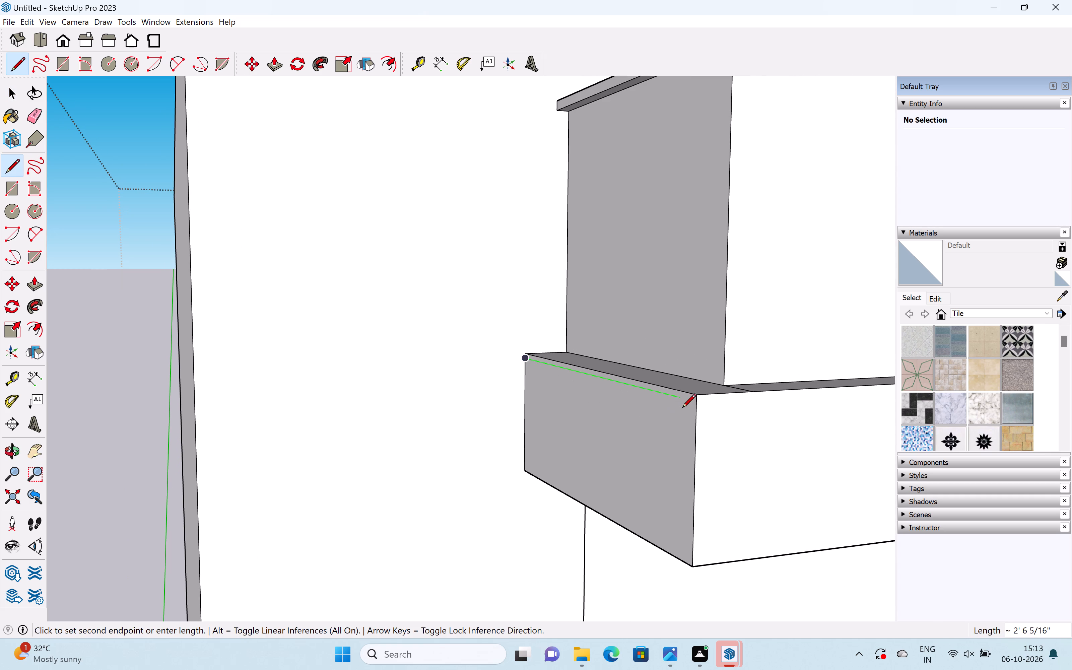
pyautogui.click(697, 403)
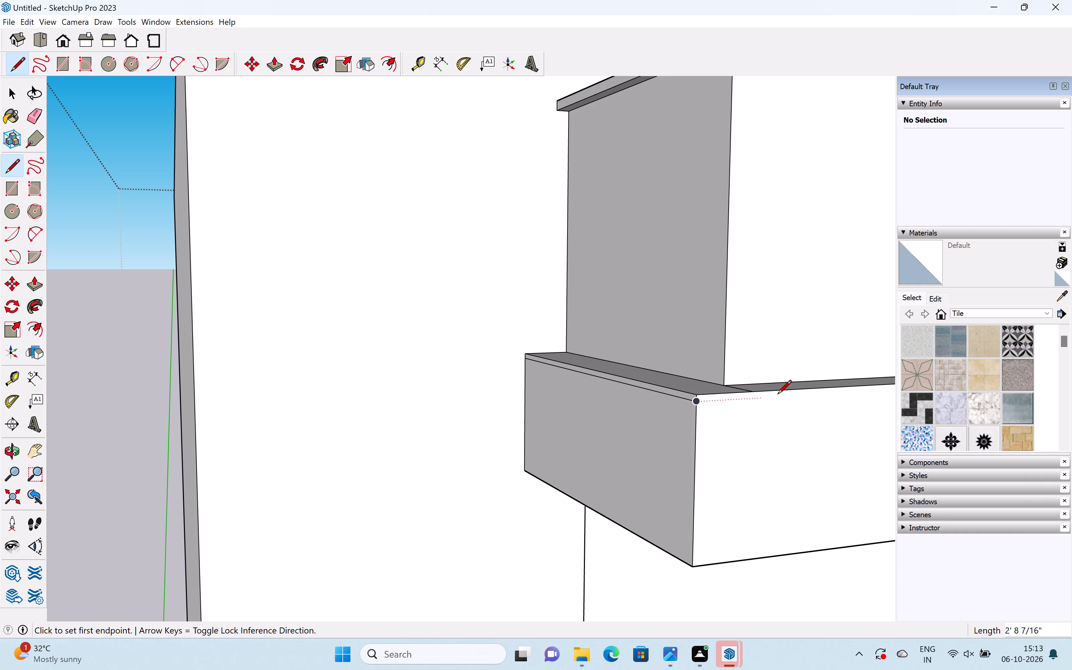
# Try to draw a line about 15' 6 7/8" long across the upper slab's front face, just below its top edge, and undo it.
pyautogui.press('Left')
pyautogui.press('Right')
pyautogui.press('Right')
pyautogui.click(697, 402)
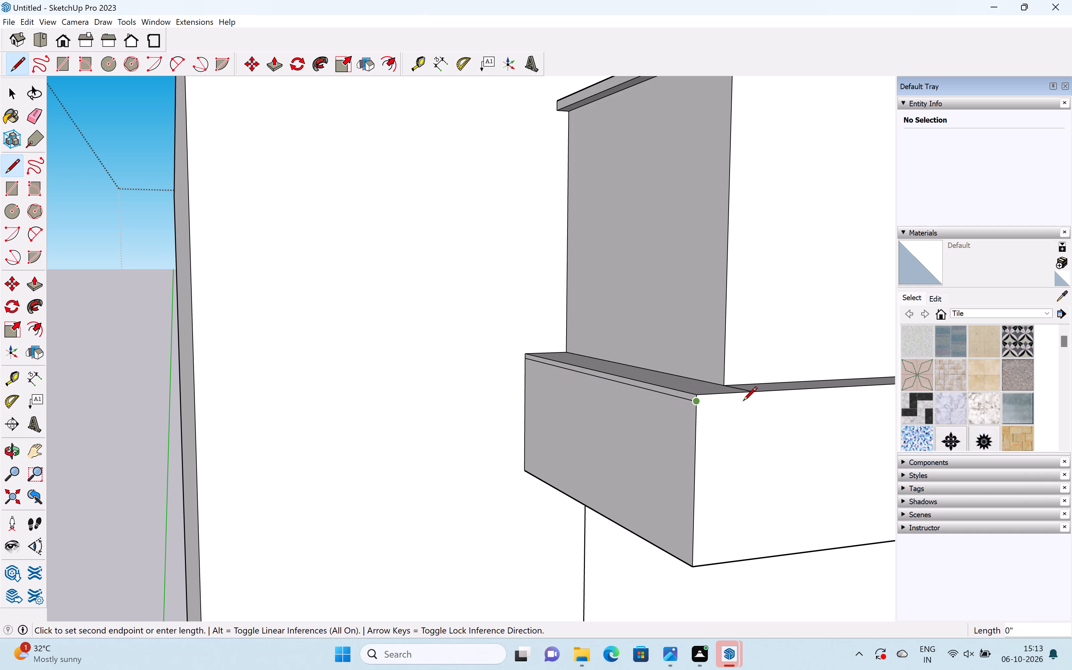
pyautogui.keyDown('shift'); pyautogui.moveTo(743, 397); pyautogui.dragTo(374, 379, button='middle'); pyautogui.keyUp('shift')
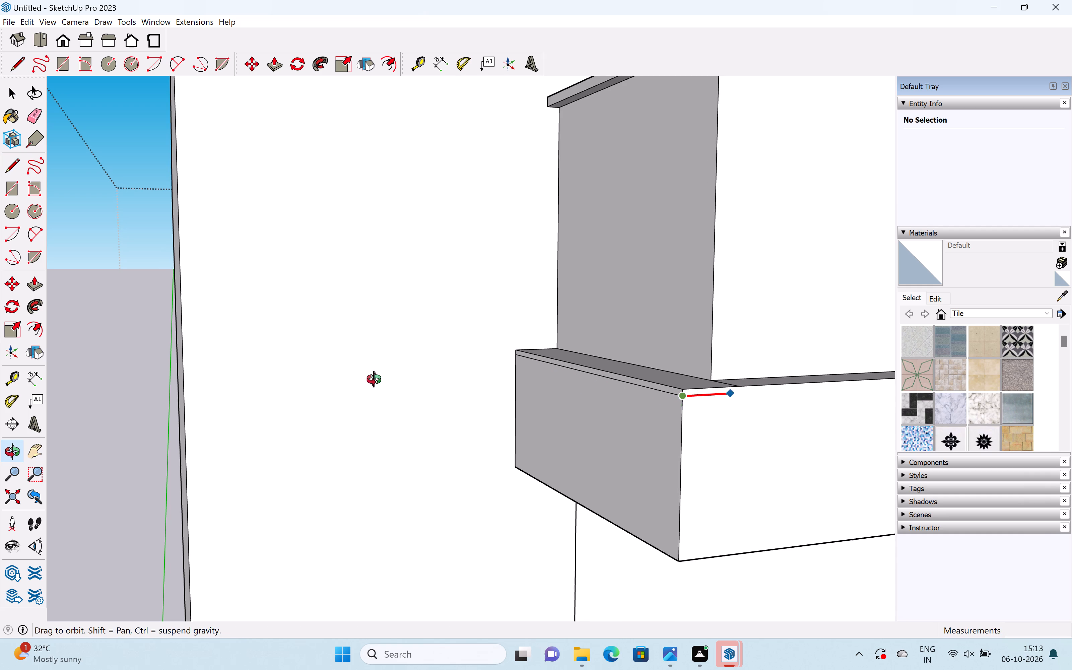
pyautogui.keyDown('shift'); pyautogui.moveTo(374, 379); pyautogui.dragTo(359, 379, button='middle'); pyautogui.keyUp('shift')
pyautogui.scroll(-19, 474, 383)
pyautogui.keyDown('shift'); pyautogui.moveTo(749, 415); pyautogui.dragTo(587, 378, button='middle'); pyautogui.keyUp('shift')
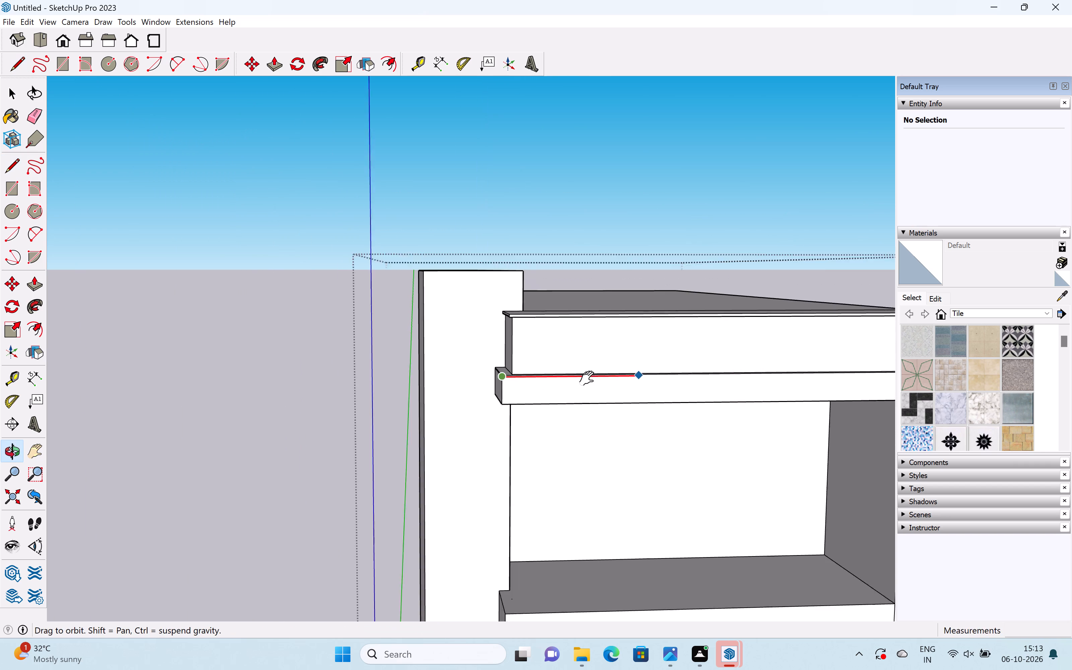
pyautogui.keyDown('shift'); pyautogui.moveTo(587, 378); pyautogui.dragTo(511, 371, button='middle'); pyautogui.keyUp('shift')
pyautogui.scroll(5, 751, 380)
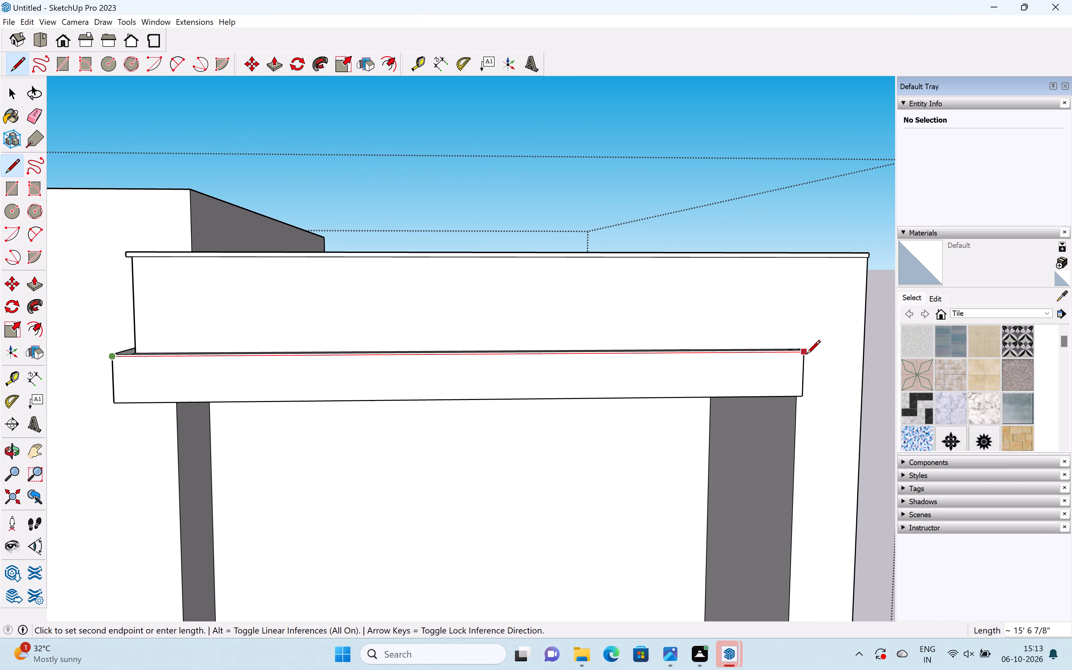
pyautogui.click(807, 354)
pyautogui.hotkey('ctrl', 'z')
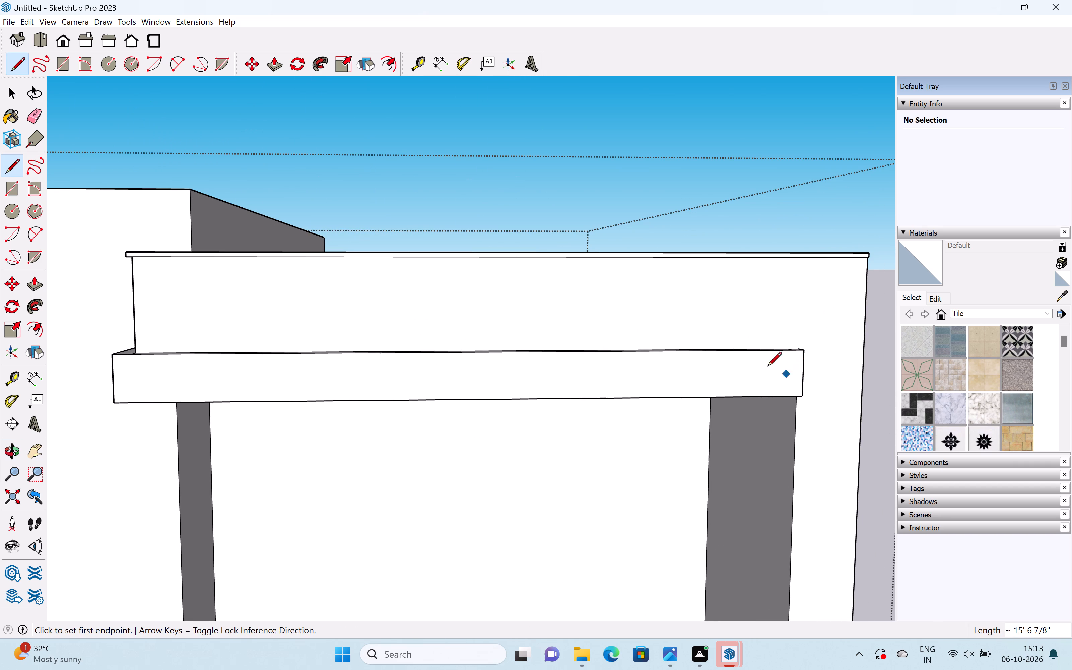
# Draw a line about 15' 6 7/8" long across the upper slab's front face, just below its top edge.
pyautogui.scroll(-5, 791, 362)
pyautogui.moveTo(349, 366); pyautogui.dragTo(480, 358, button='middle')
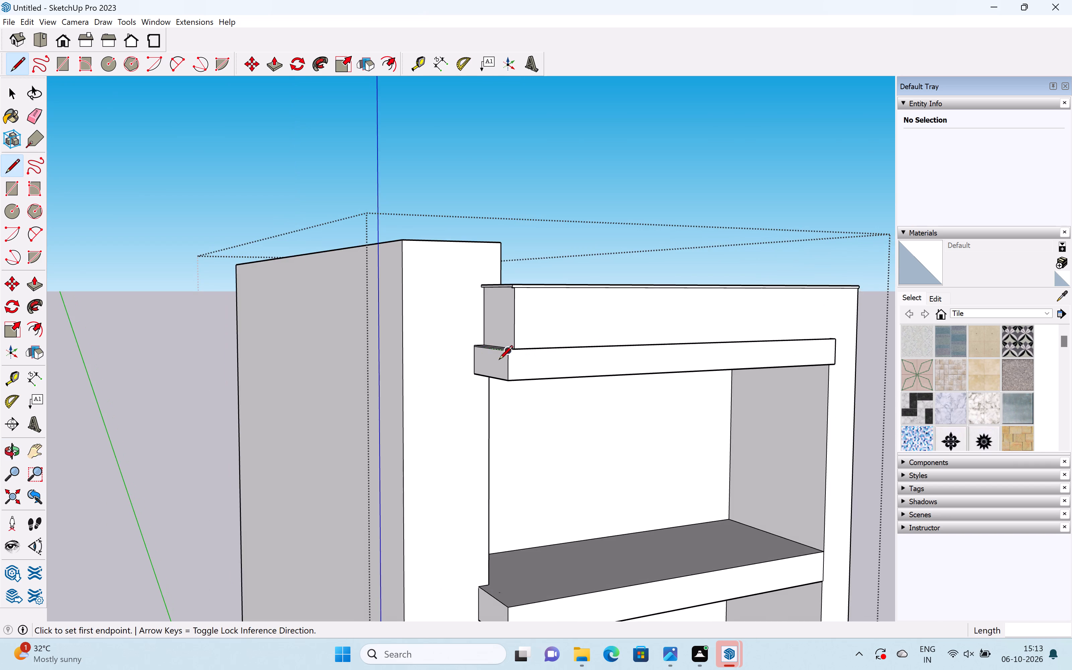
pyautogui.scroll(10, 512, 361)
pyautogui.click(505, 342)
pyautogui.scroll(-3, 593, 345)
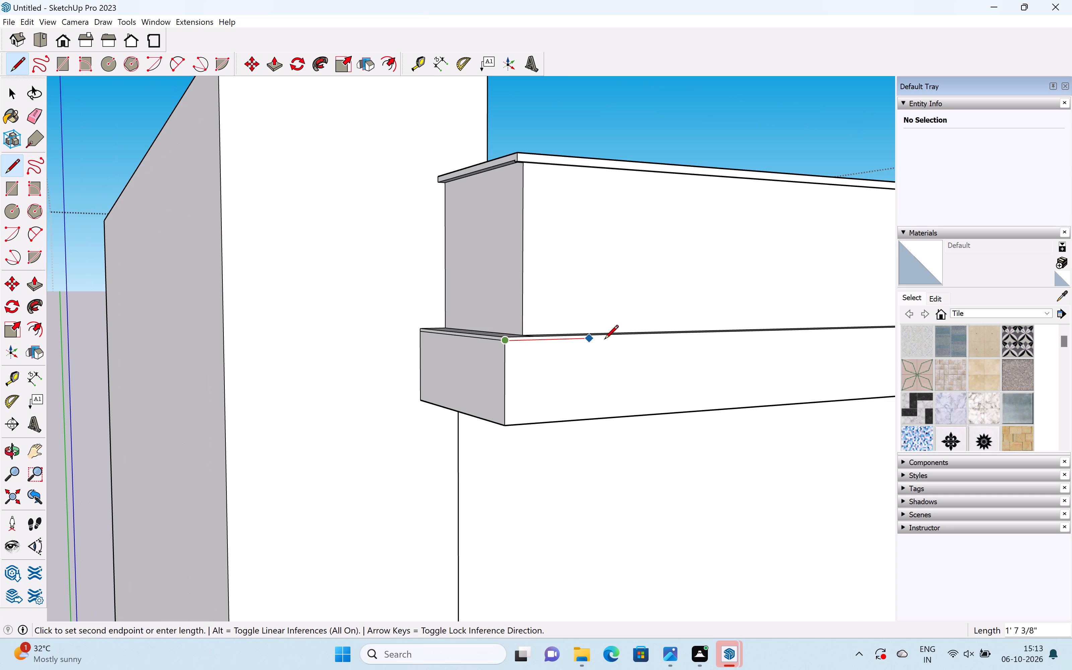
pyautogui.scroll(-2, 604, 340)
pyautogui.moveTo(631, 355); pyautogui.dragTo(365, 377, button='middle')
pyautogui.scroll(1, 365, 377)
pyautogui.scroll(-7, 620, 357)
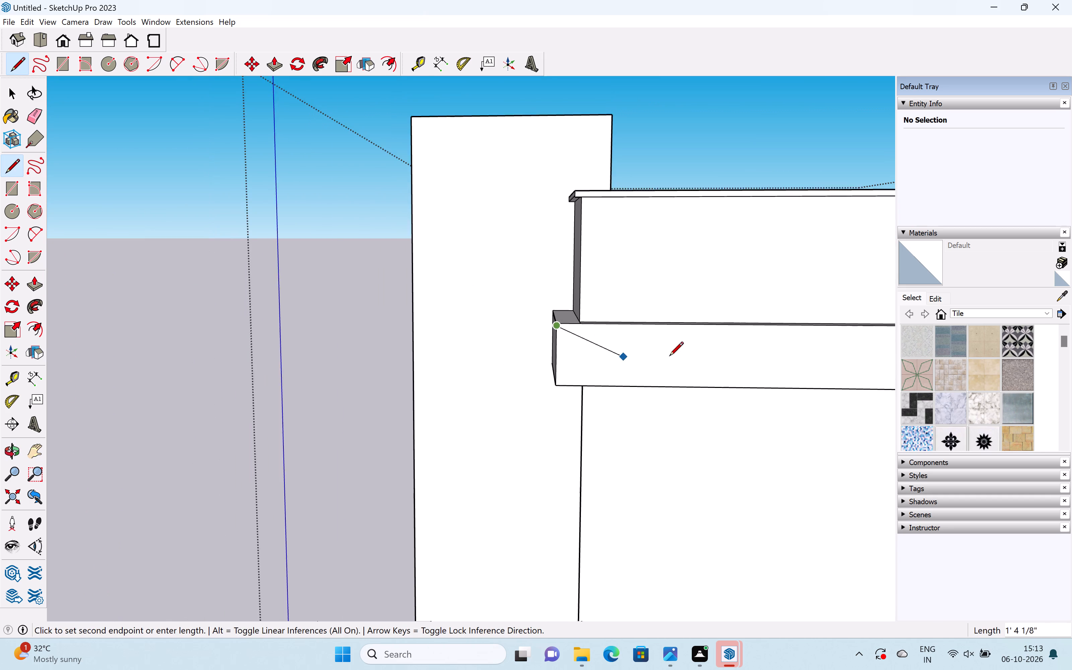
pyautogui.scroll(-1, 669, 357)
pyautogui.keyDown('shift'); pyautogui.moveTo(685, 352); pyautogui.dragTo(356, 323, button='middle'); pyautogui.keyUp('shift')
pyautogui.scroll(1, 356, 324)
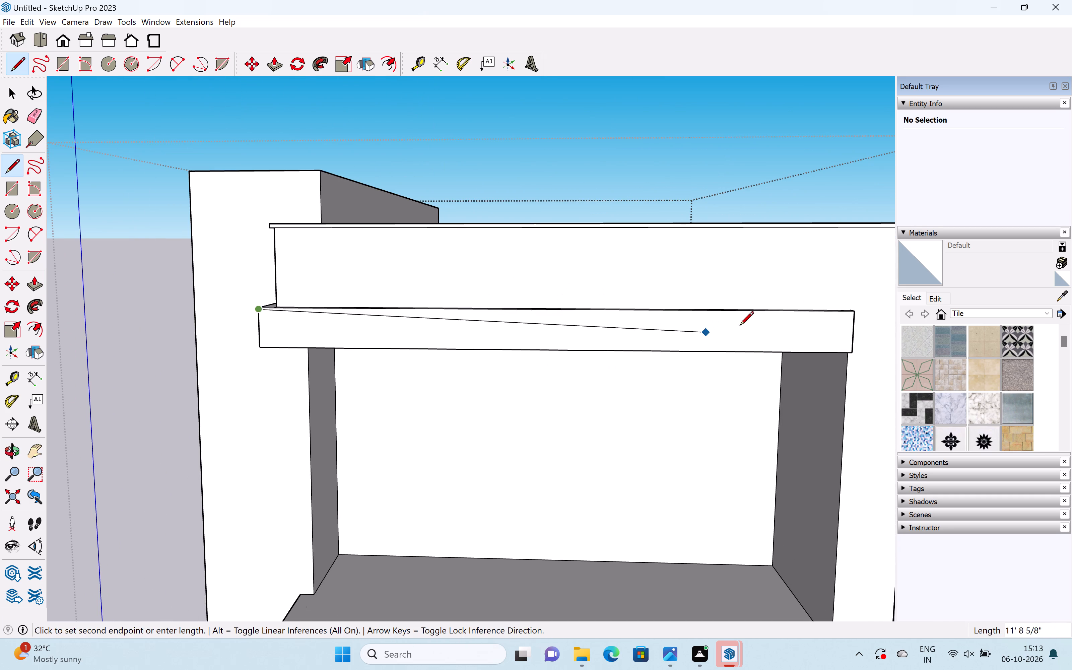
pyautogui.click(858, 319)
pyautogui.scroll(6, 850, 318)
pyautogui.press('space')
# Erase the short stray line across the upper slab's top face near its right end.
pyautogui.scroll(3, 853, 308)
pyautogui.scroll(-1, 861, 309)
pyautogui.scroll(2, 861, 309)
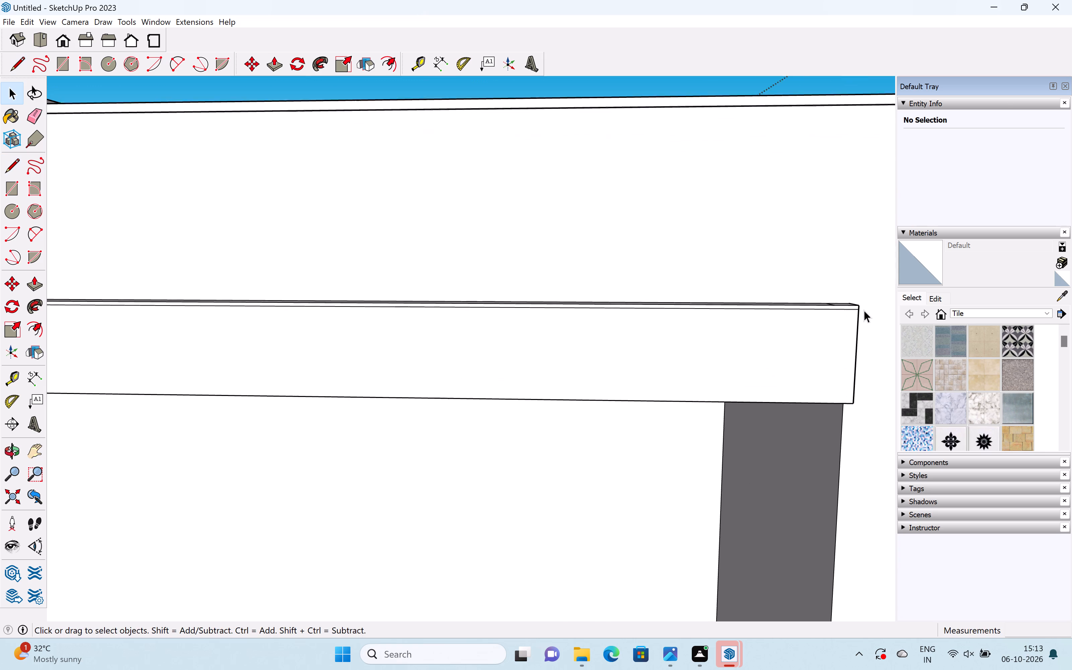
pyautogui.scroll(11, 864, 310)
pyautogui.moveTo(775, 275); pyautogui.dragTo(758, 350, button='middle')
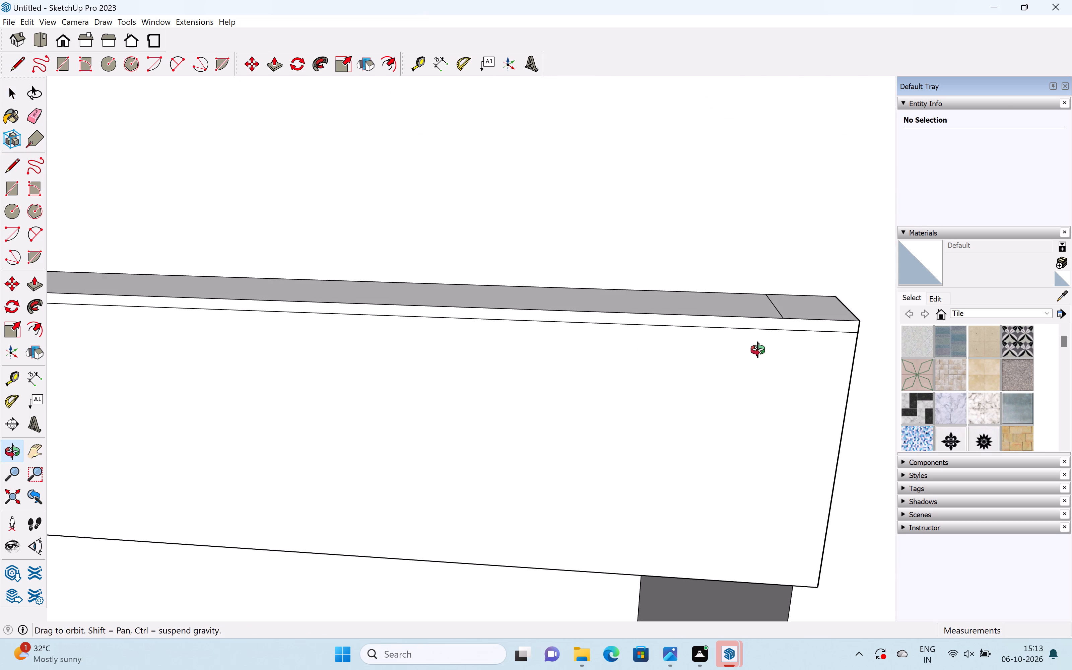
pyautogui.moveTo(758, 350); pyautogui.dragTo(758, 351, button='middle')
pyautogui.press('e')
pyautogui.moveTo(772, 308); pyautogui.dragTo(783, 309)
pyautogui.press('space')
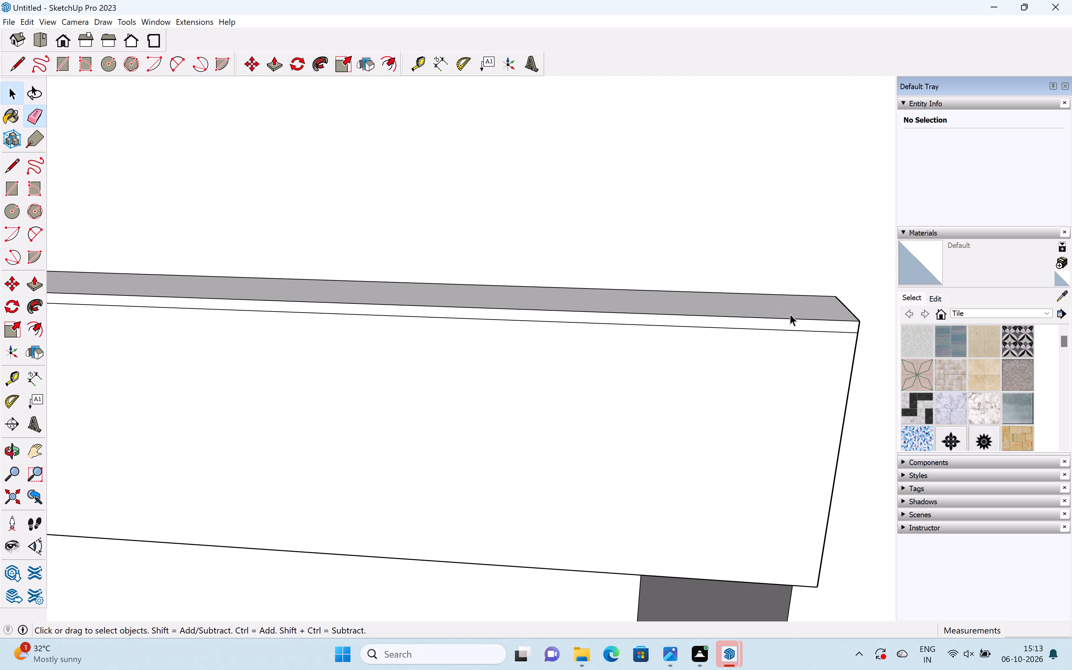
# Push/Pull the thin top band on the upper slab's front face slightly outward.
pyautogui.press('p')
pyautogui.moveTo(794, 323); pyautogui.dragTo(798, 333)
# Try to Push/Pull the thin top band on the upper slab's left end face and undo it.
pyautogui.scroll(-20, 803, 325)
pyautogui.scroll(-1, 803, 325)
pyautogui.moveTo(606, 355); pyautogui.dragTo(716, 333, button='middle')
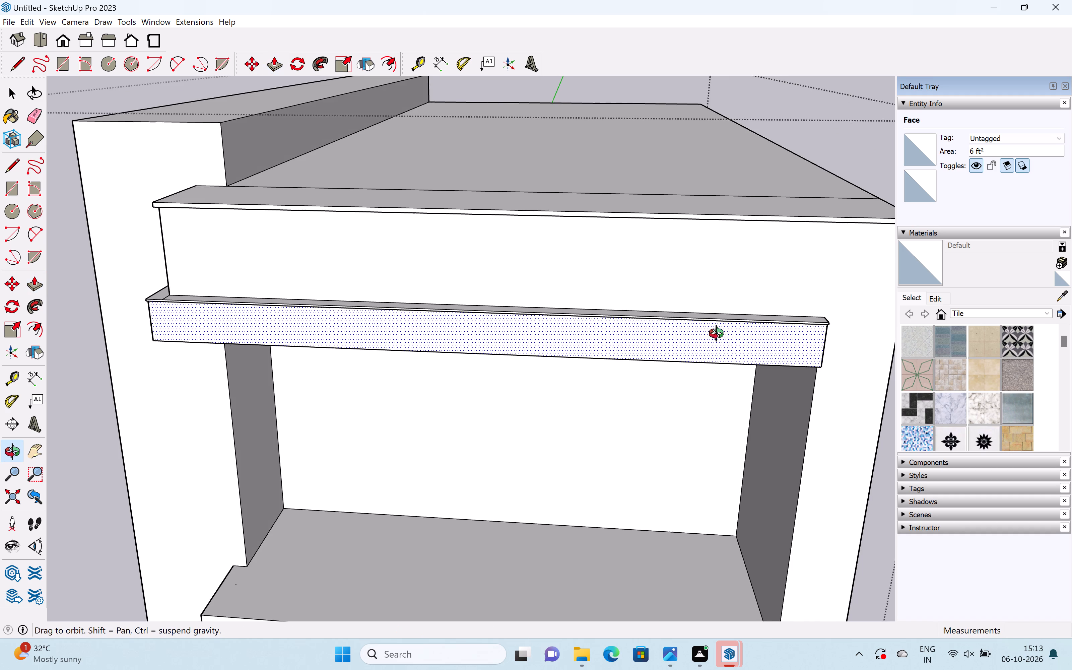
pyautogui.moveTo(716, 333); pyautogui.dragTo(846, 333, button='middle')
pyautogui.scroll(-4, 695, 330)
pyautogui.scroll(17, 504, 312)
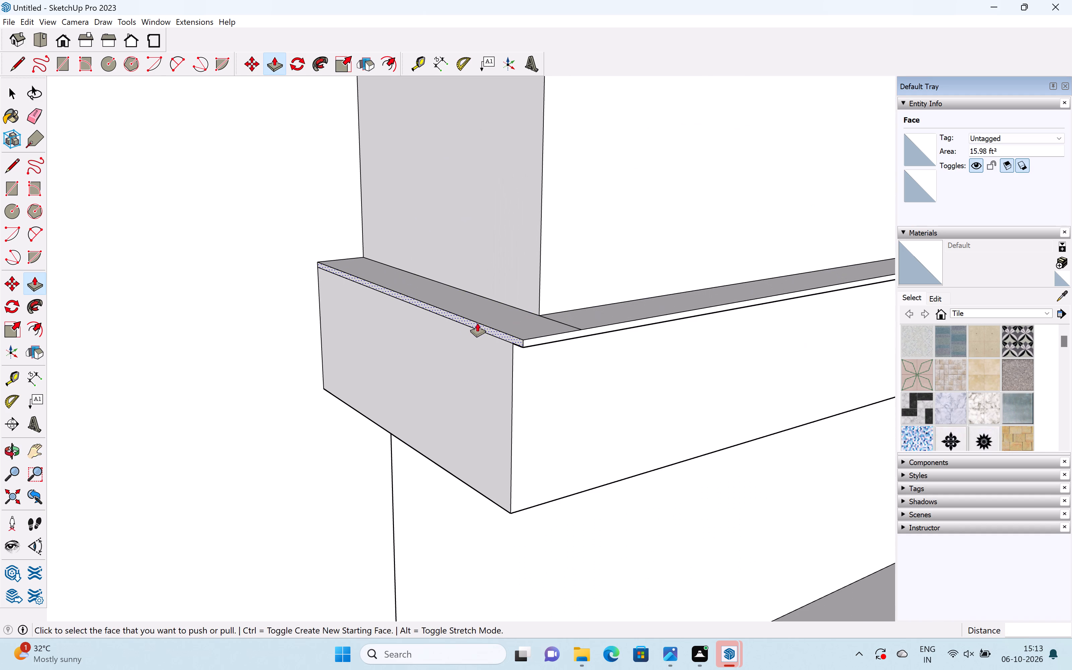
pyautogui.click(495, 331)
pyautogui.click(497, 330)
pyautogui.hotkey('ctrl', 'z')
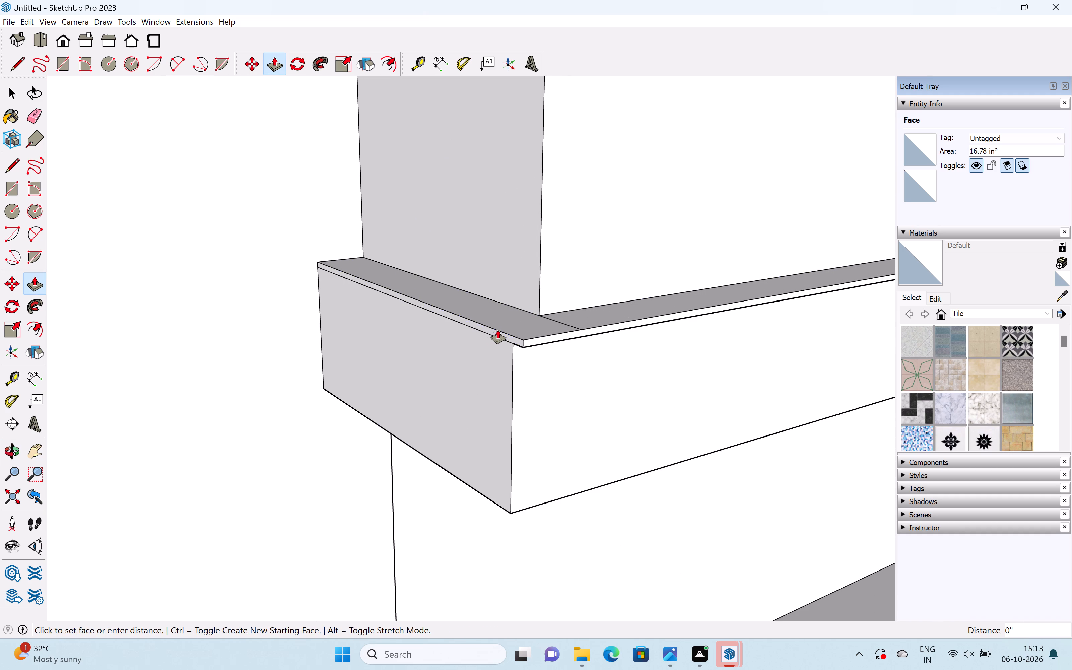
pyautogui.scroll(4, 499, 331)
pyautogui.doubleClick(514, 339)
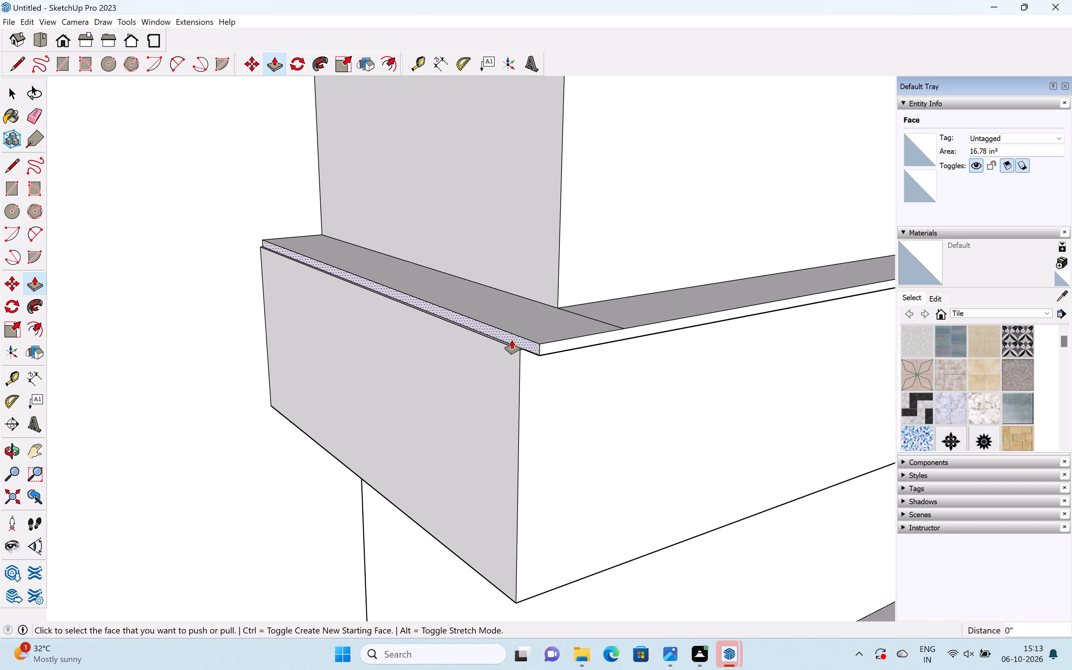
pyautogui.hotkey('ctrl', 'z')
# Push/Pull the thin top band on the upper slab's left end face slightly outward.
pyautogui.moveTo(512, 340); pyautogui.dragTo(505, 341)
pyautogui.press('space')
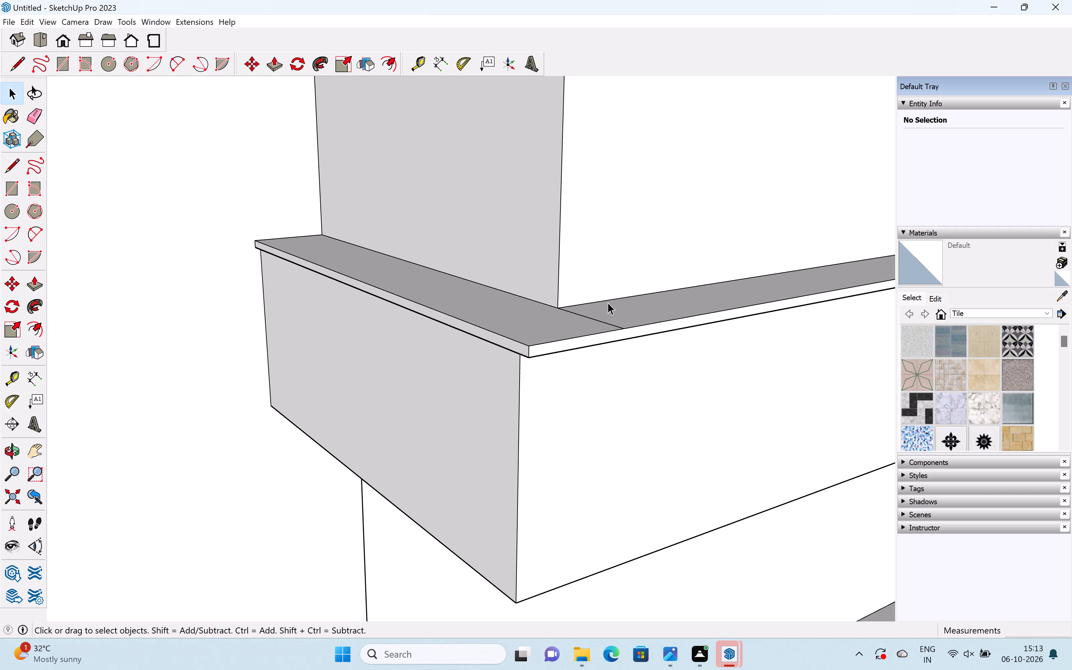
# Erase the short dividing line on the upper slab's top face near its front left corner.
pyautogui.press('e')
pyautogui.moveTo(586, 347); pyautogui.dragTo(584, 359, button='middle')
pyautogui.moveTo(593, 309); pyautogui.dragTo(585, 318)
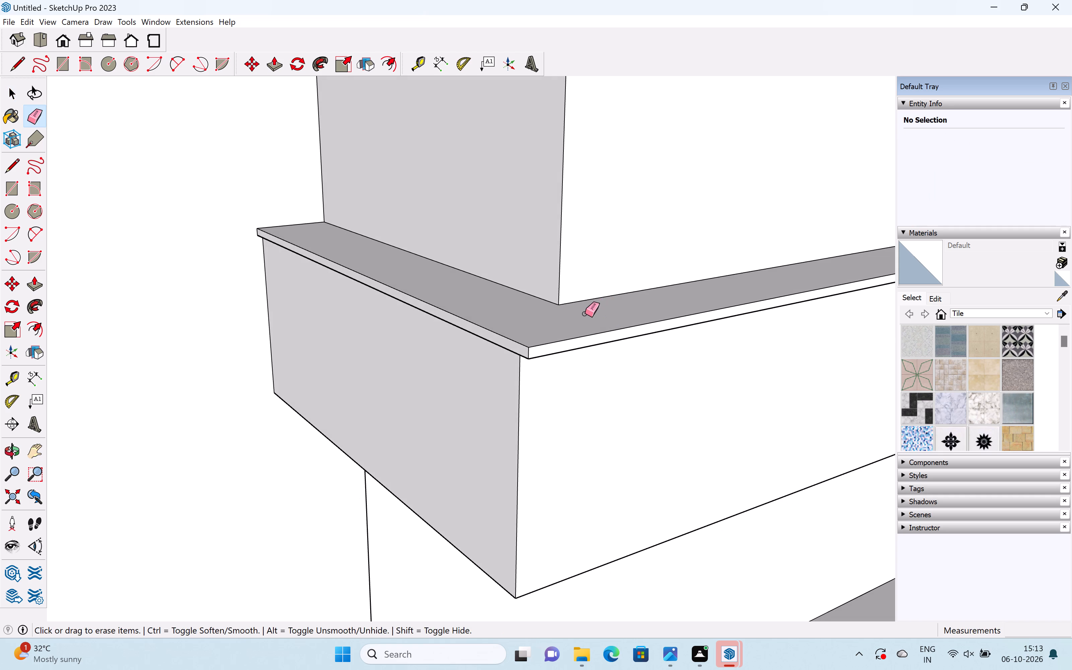
pyautogui.press('space')
# Draw a line about 2' 8 1/16" long across the upper slab's left end face, just above its bottom edge.
pyautogui.scroll(-20, 589, 304)
pyautogui.scroll(-10, 589, 304)
pyautogui.moveTo(553, 356); pyautogui.dragTo(492, 261, button='middle')
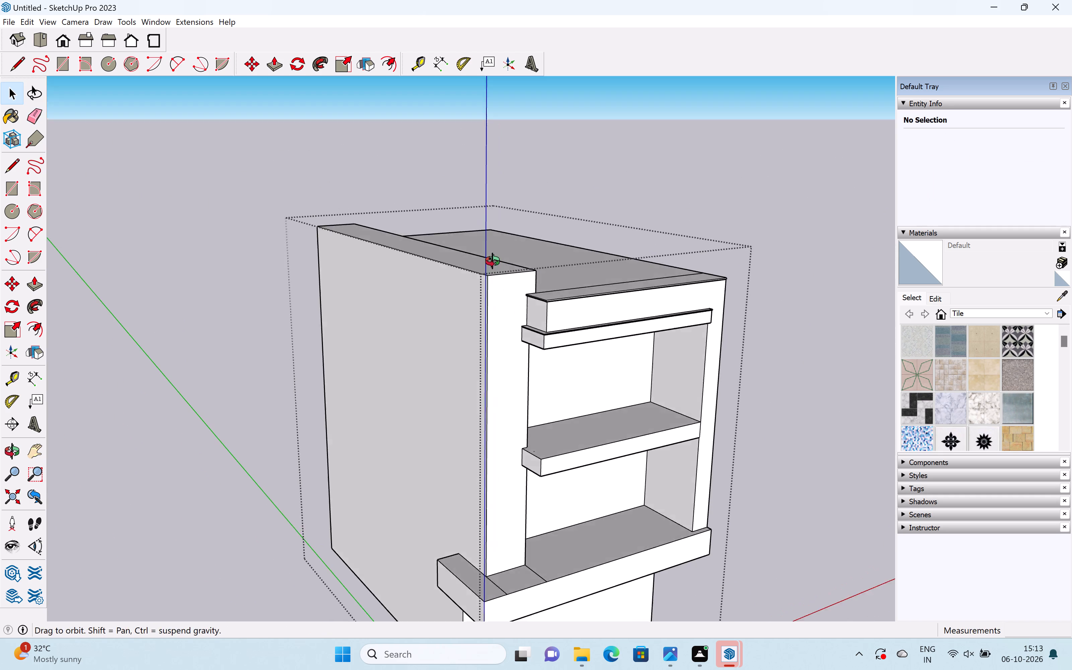
pyautogui.moveTo(492, 261); pyautogui.dragTo(490, 256, button='middle')
pyautogui.scroll(7, 569, 316)
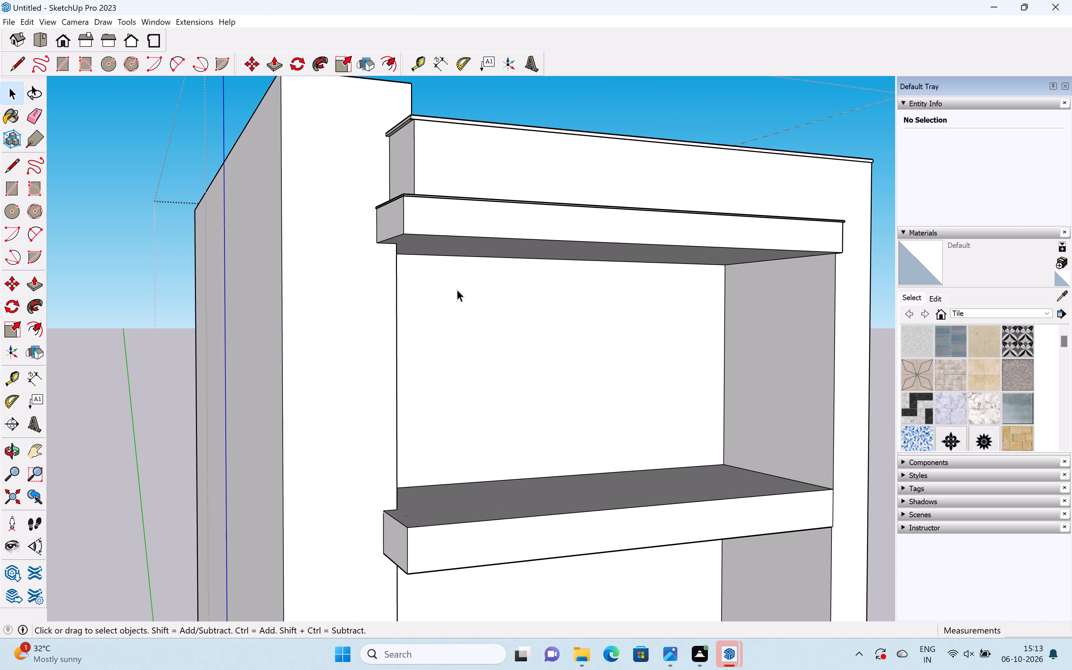
pyautogui.moveTo(439, 279); pyautogui.dragTo(470, 295, button='middle')
pyautogui.press('l')
pyautogui.scroll(6, 365, 269)
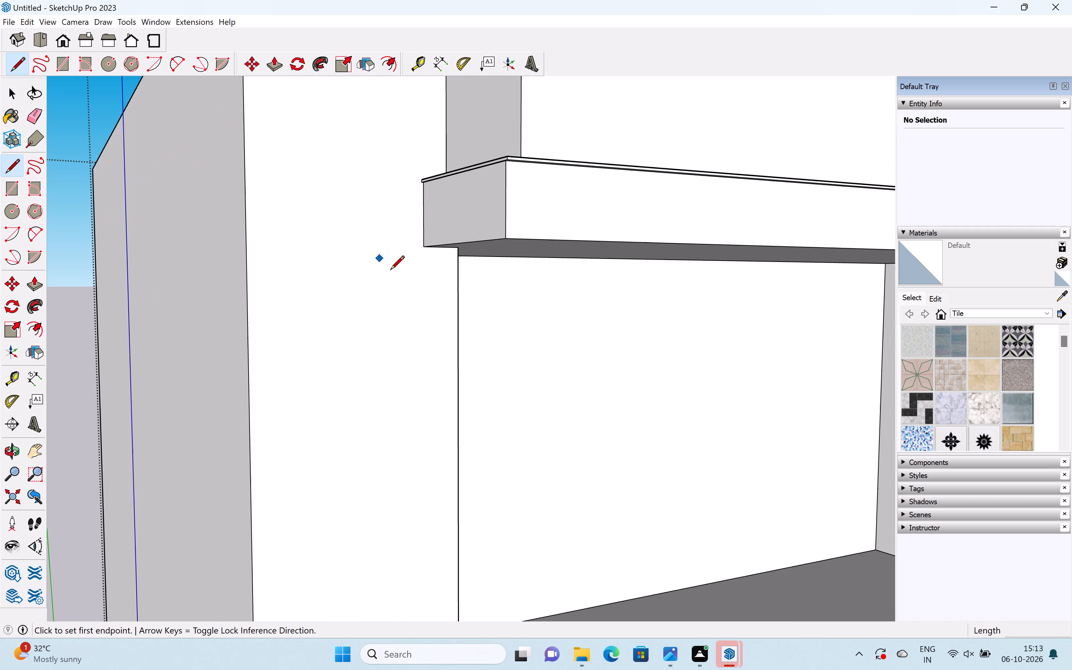
pyautogui.scroll(12, 410, 251)
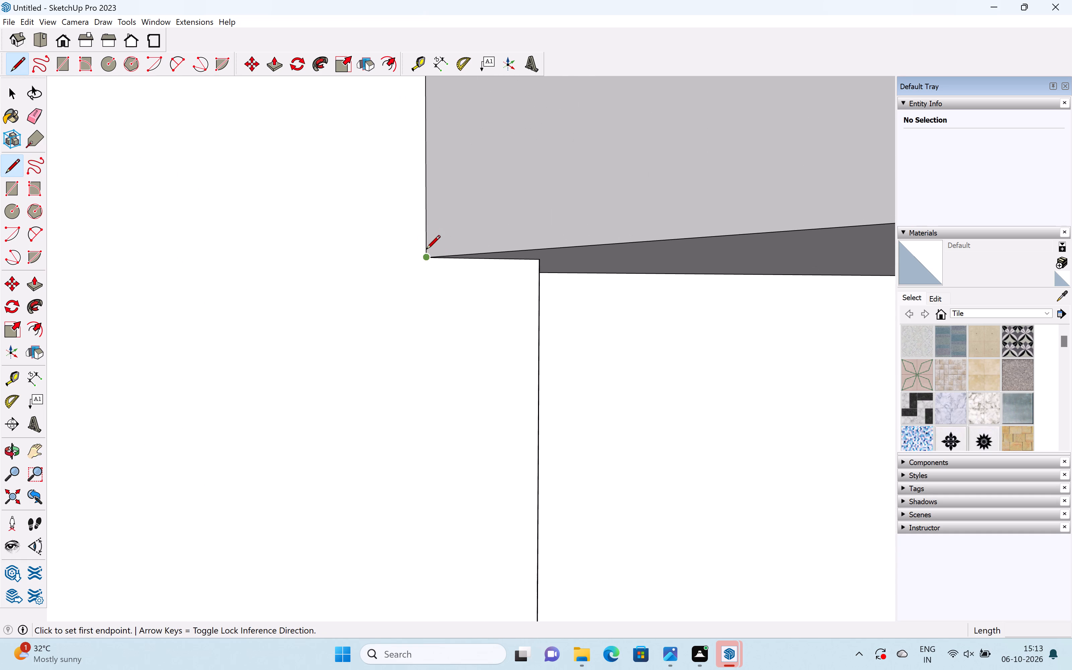
pyautogui.click(426, 249)
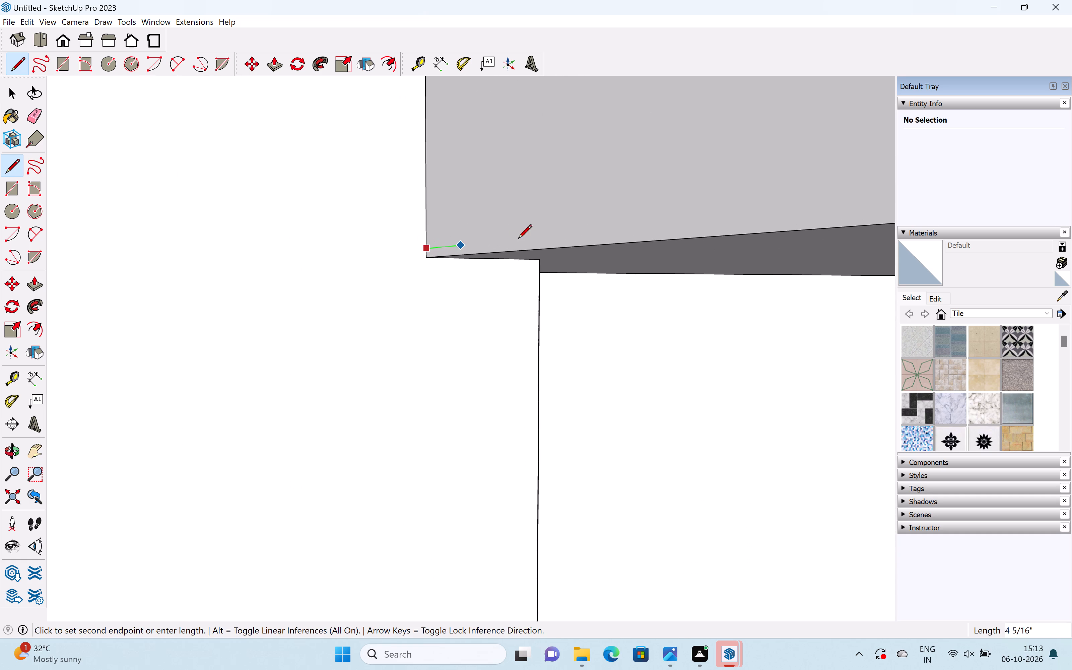
pyautogui.scroll(-8, 542, 230)
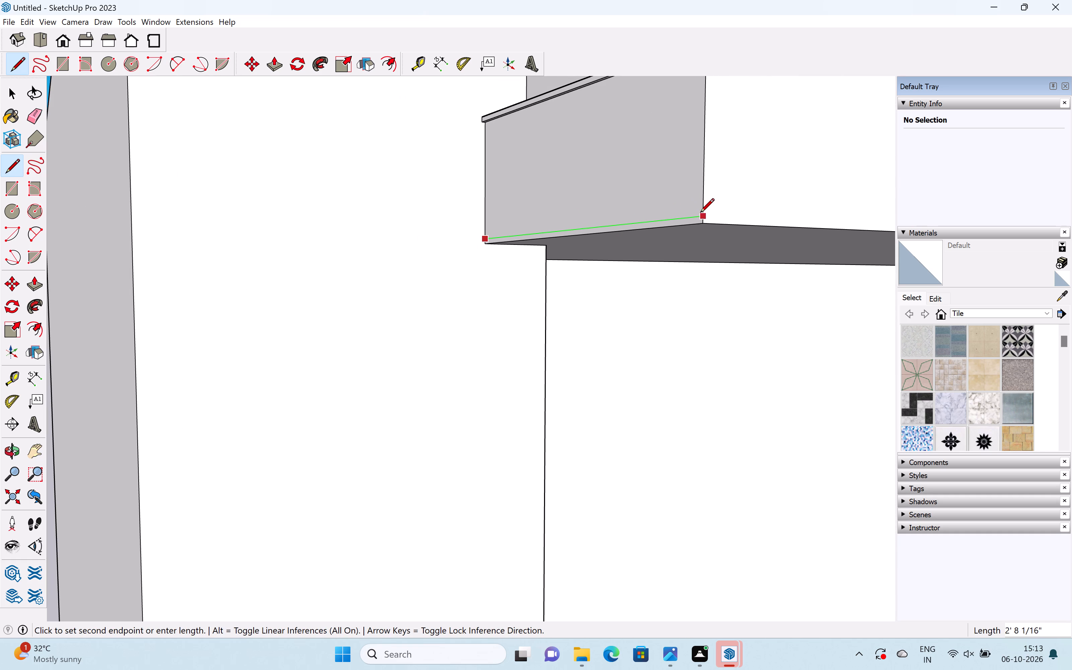
pyautogui.click(703, 216)
# Draw a line about 15' 6 7/8" long along the red axis across the upper slab's front face, just above its bottom edge.
pyautogui.click(704, 216)
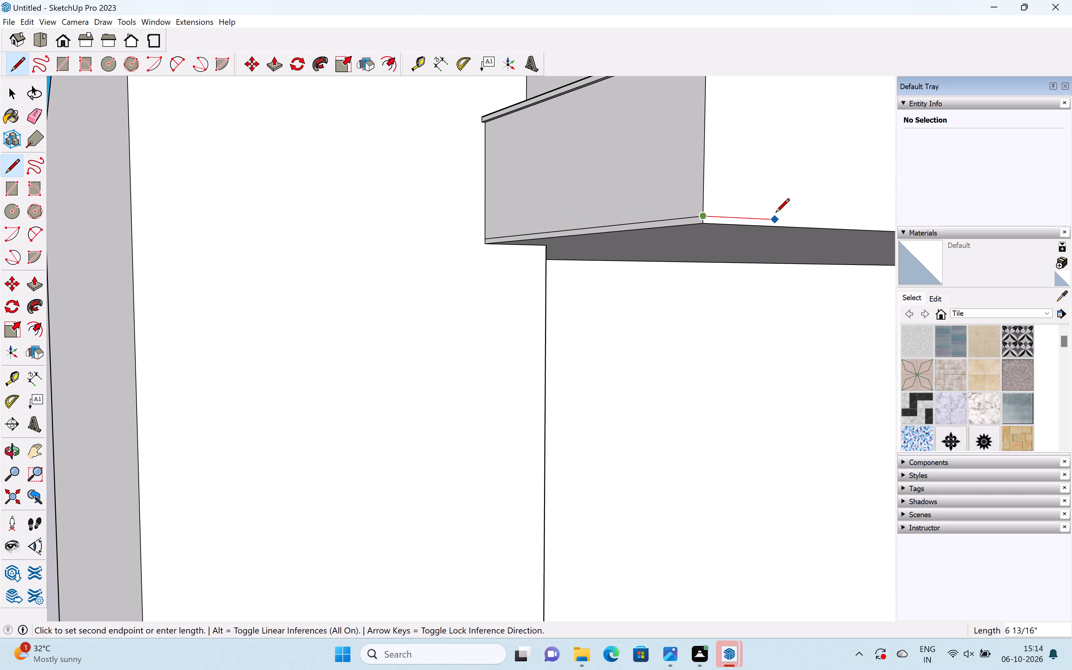
pyautogui.moveTo(774, 213); pyautogui.dragTo(533, 232, button='middle')
pyautogui.scroll(-6, 575, 240)
pyautogui.scroll(-4, 669, 237)
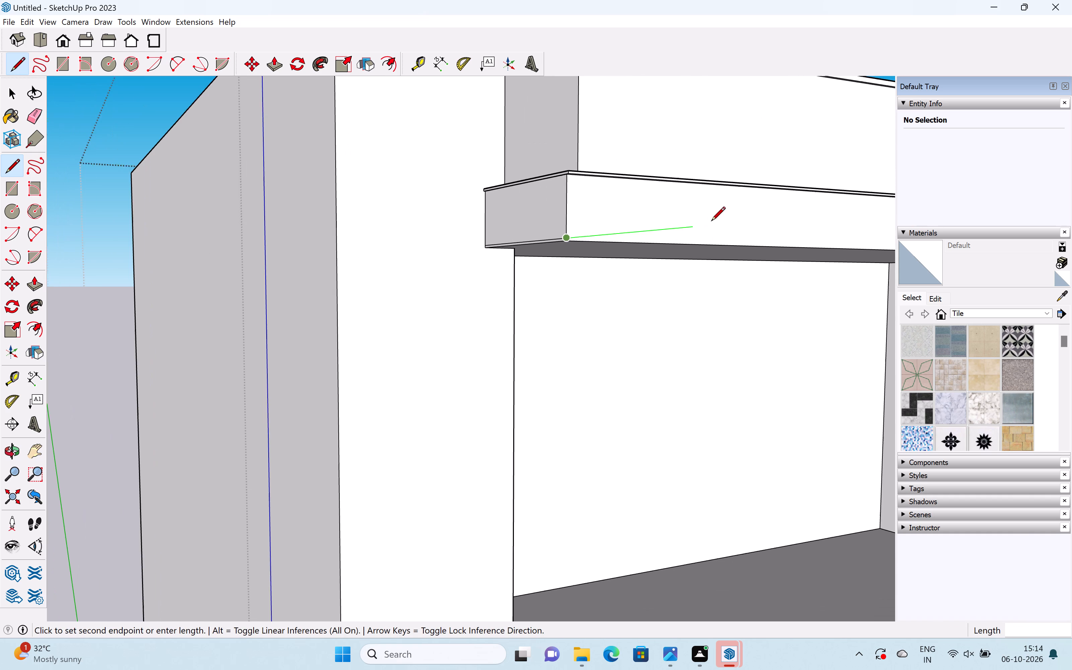
pyautogui.keyDown('shift'); pyautogui.moveTo(711, 221); pyautogui.dragTo(428, 256, button='middle'); pyautogui.keyUp('shift')
pyautogui.scroll(-4, 609, 265)
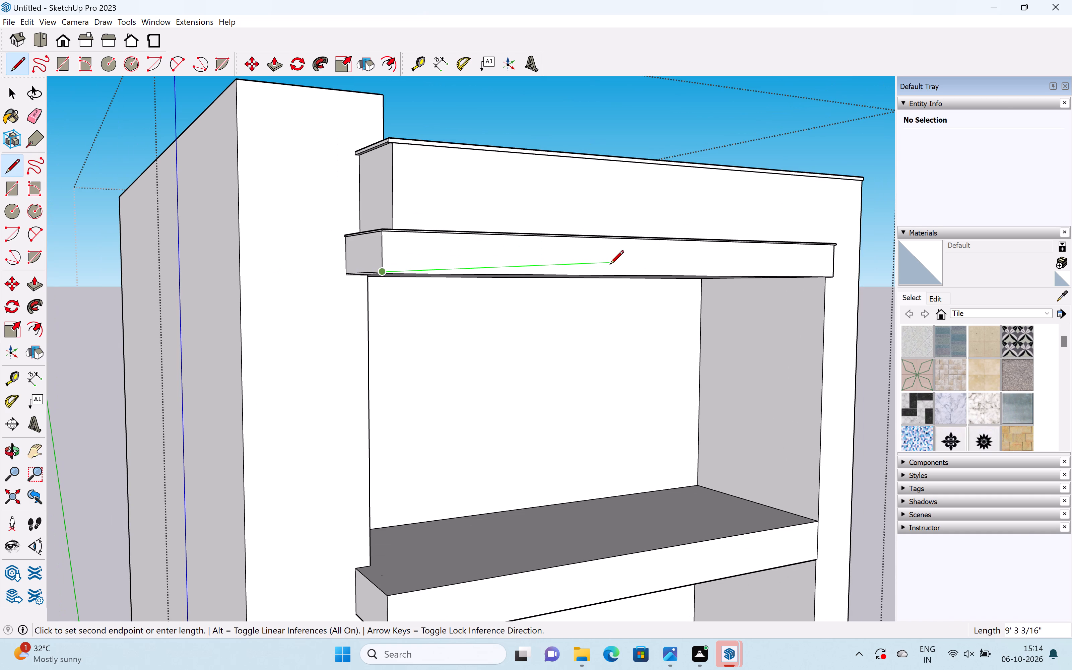
pyautogui.press('Right')
pyautogui.scroll(2, 828, 272)
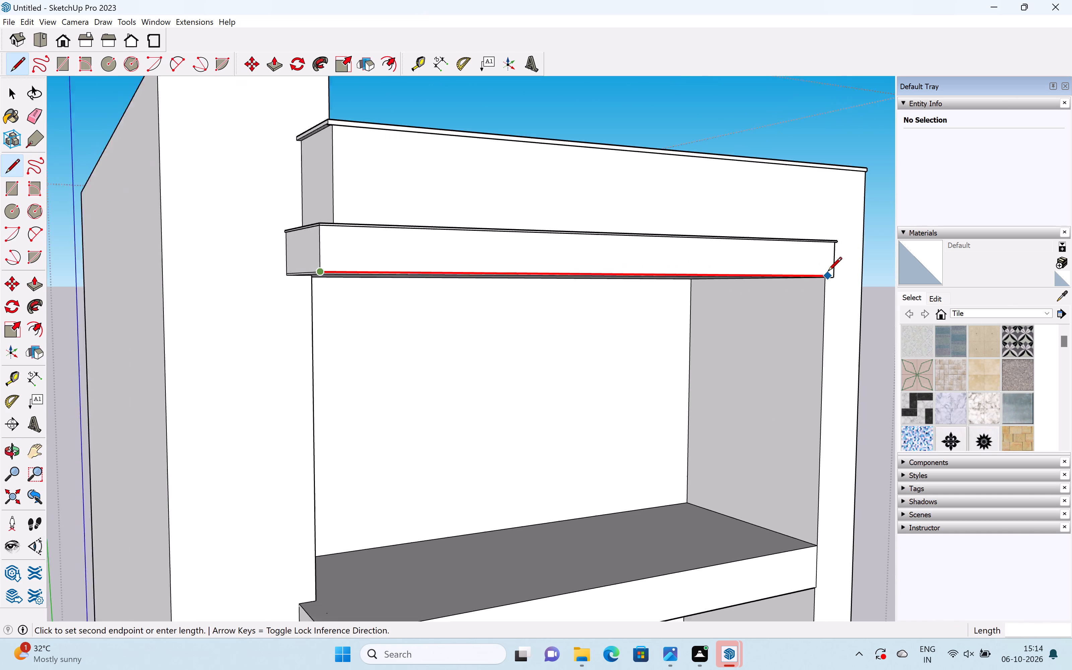
pyautogui.scroll(13, 828, 272)
pyautogui.click(845, 278)
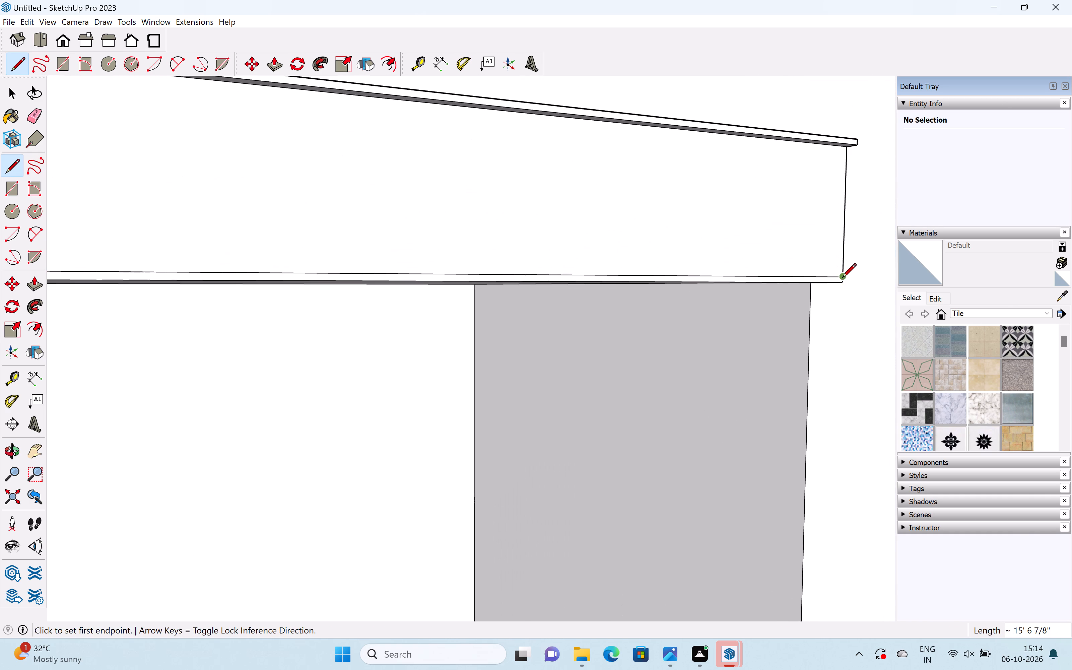
pyautogui.press('space')
# Push/Pull the thin bottom band on the upper slab's front face outward about 3/4".
pyautogui.press('p')
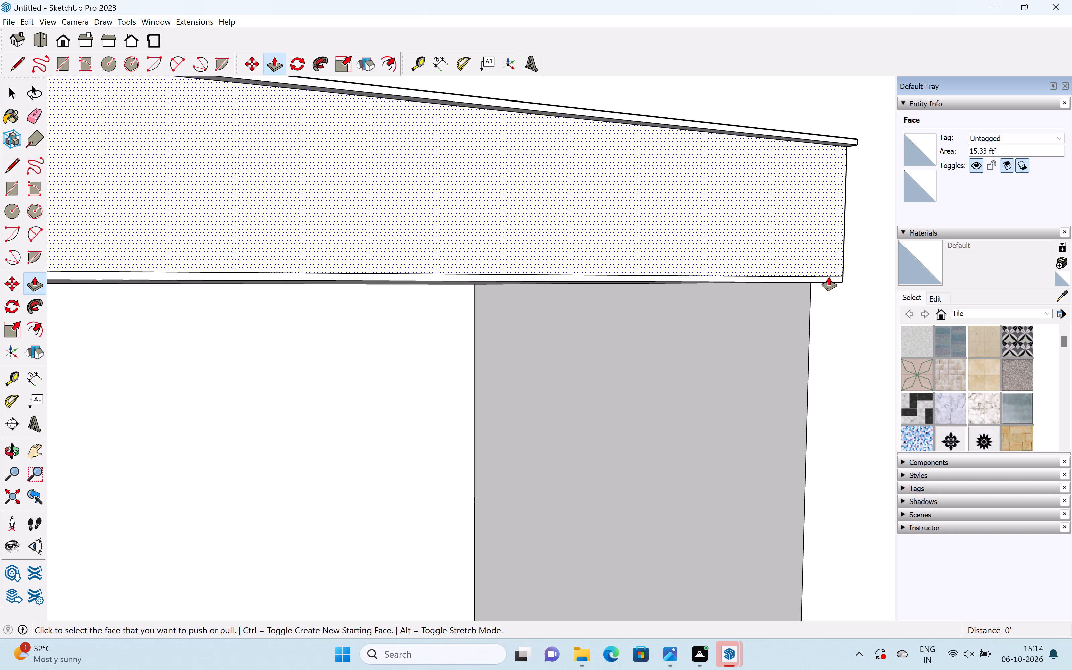
pyautogui.scroll(10, 829, 276)
pyautogui.moveTo(830, 281); pyautogui.dragTo(847, 291)
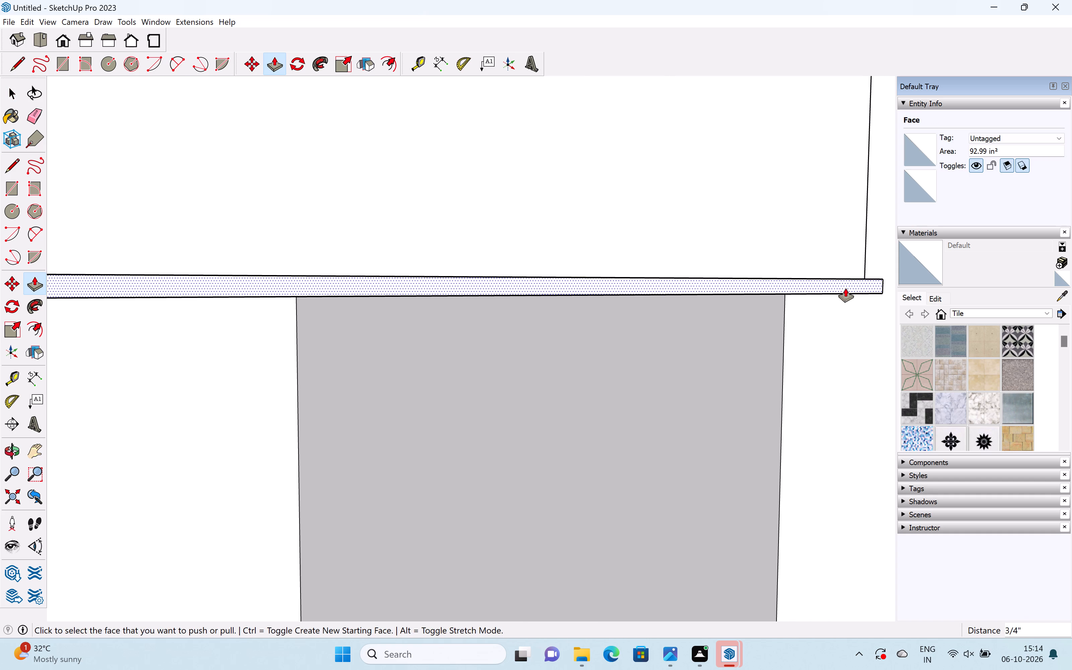
# Push/Pull the thin bottom band on the upper slab's left end face slightly outward and fine-tune its projection.
pyautogui.scroll(-20, 846, 287)
pyautogui.scroll(-11, 846, 287)
pyautogui.scroll(20, 451, 262)
pyautogui.scroll(4, 451, 262)
pyautogui.moveTo(547, 311); pyautogui.dragTo(537, 314)
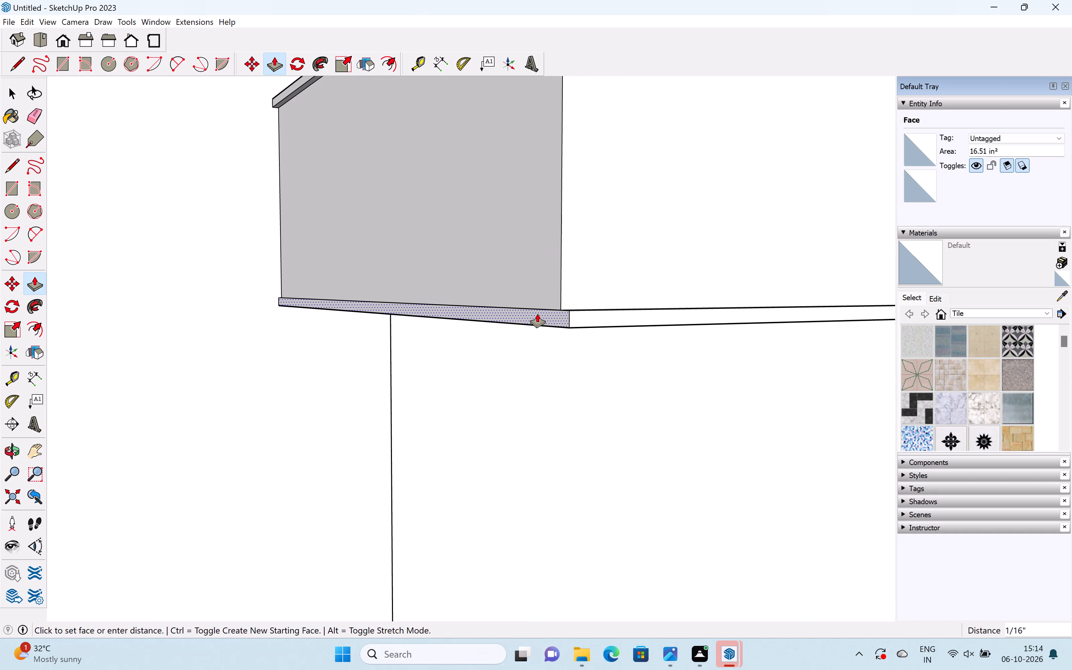
pyautogui.moveTo(537, 314); pyautogui.dragTo(522, 317)
pyautogui.scroll(-10, 517, 316)
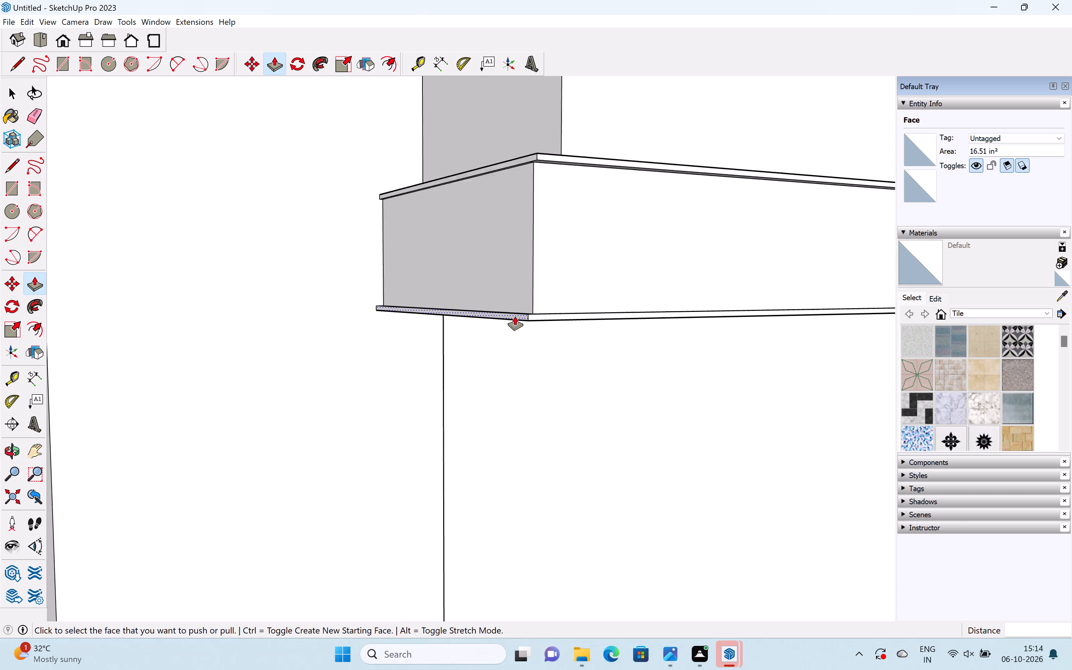
pyautogui.scroll(-2, 515, 316)
pyautogui.scroll(14, 522, 318)
pyautogui.moveTo(521, 309); pyautogui.dragTo(531, 311)
pyautogui.scroll(-20, 531, 312)
pyautogui.scroll(-2, 531, 312)
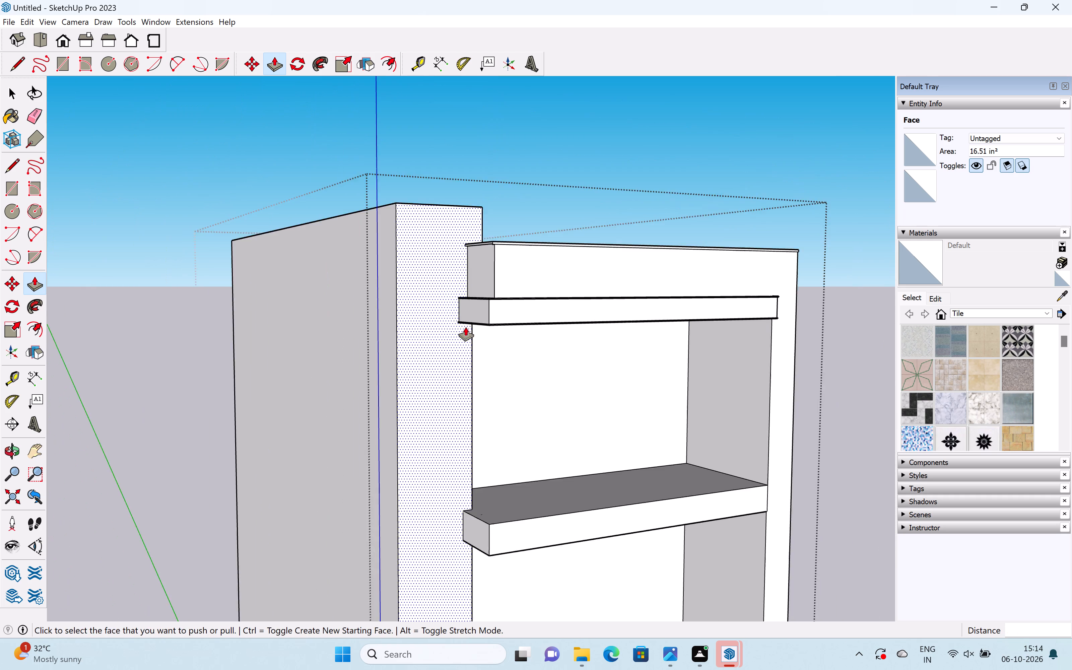
pyautogui.scroll(-8, 466, 327)
pyautogui.press('space')
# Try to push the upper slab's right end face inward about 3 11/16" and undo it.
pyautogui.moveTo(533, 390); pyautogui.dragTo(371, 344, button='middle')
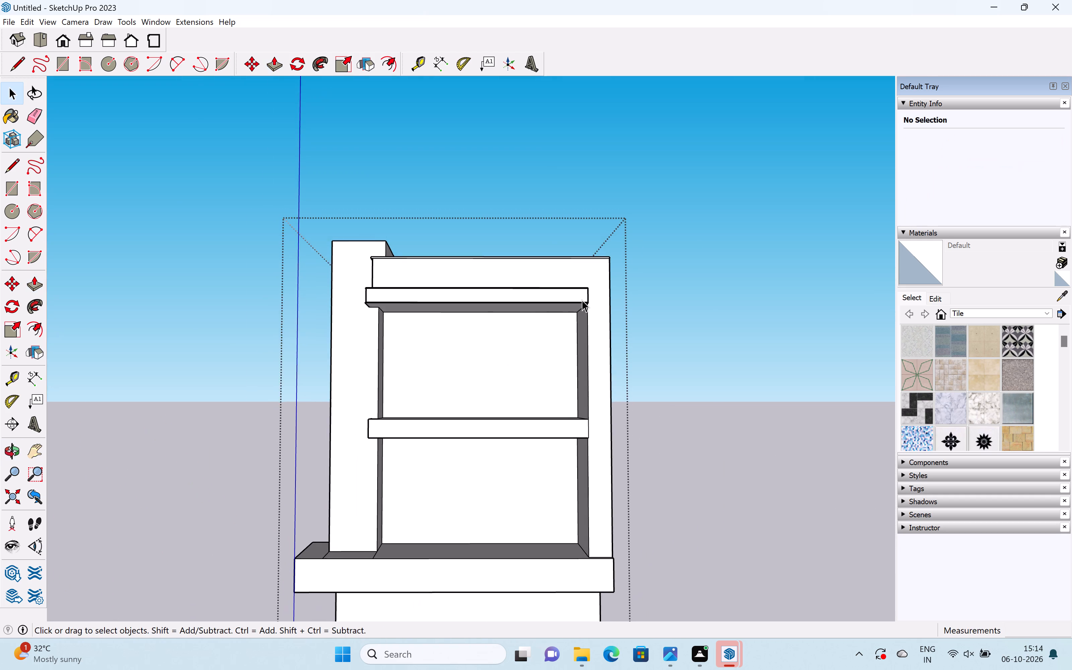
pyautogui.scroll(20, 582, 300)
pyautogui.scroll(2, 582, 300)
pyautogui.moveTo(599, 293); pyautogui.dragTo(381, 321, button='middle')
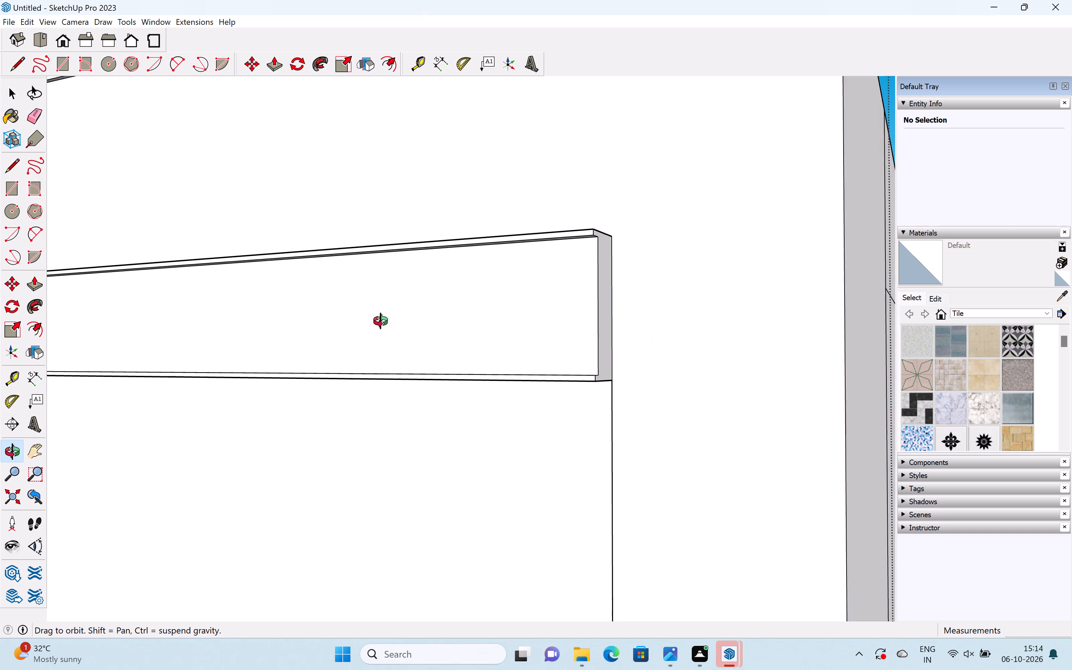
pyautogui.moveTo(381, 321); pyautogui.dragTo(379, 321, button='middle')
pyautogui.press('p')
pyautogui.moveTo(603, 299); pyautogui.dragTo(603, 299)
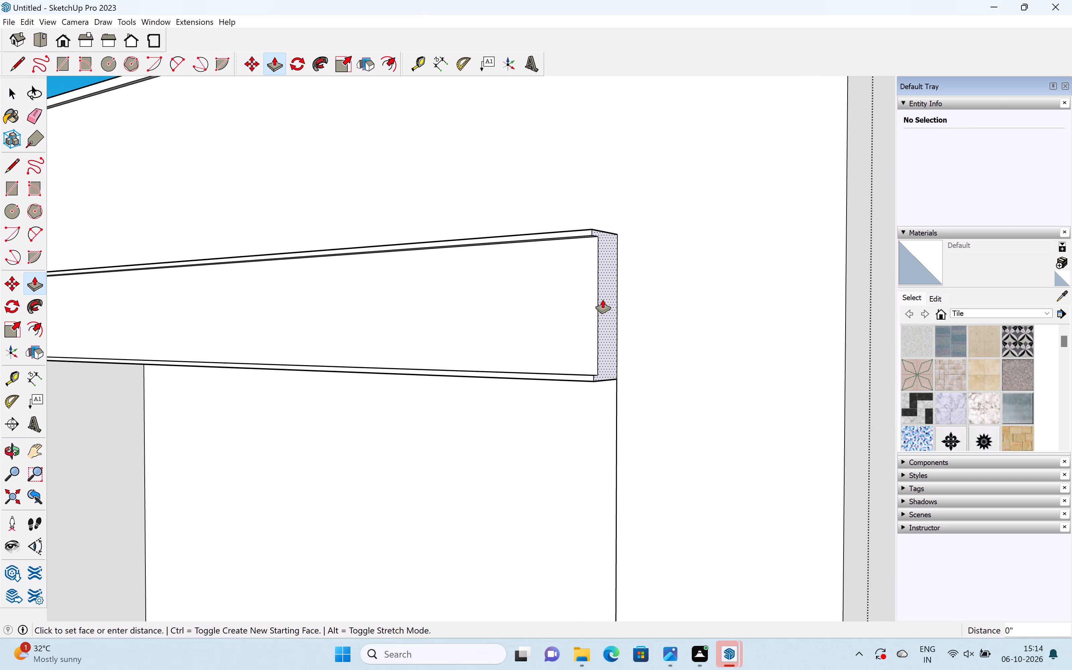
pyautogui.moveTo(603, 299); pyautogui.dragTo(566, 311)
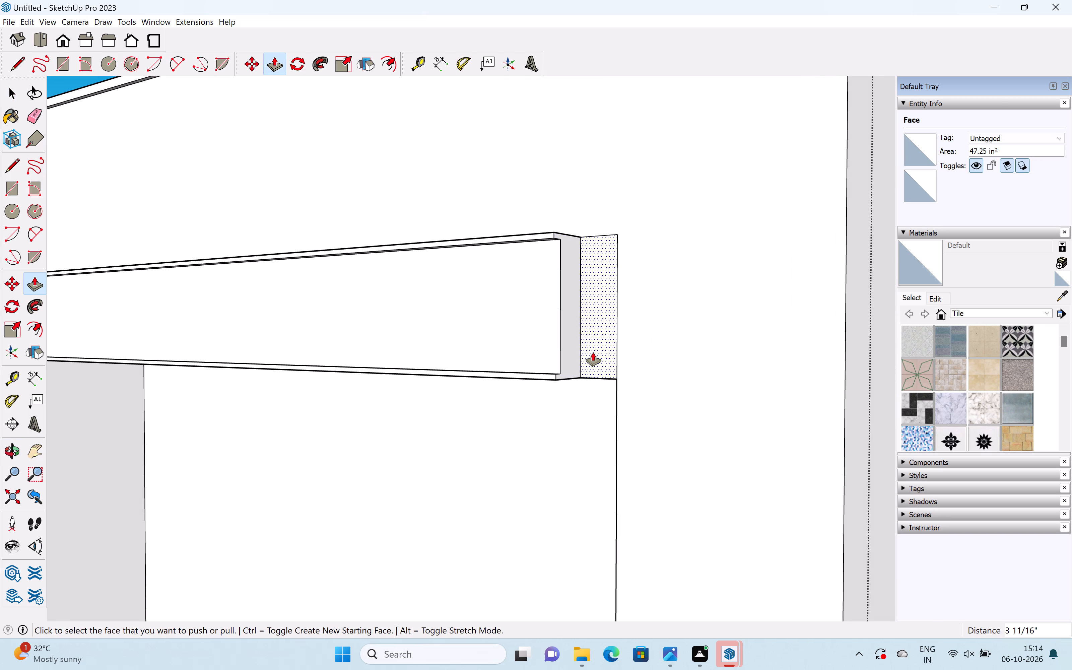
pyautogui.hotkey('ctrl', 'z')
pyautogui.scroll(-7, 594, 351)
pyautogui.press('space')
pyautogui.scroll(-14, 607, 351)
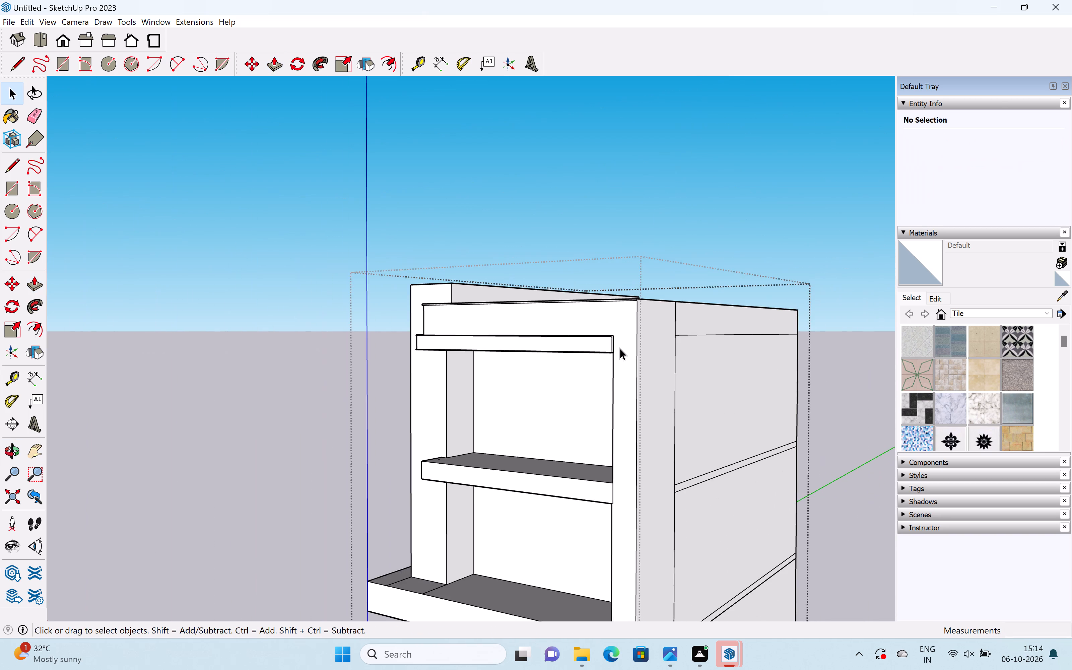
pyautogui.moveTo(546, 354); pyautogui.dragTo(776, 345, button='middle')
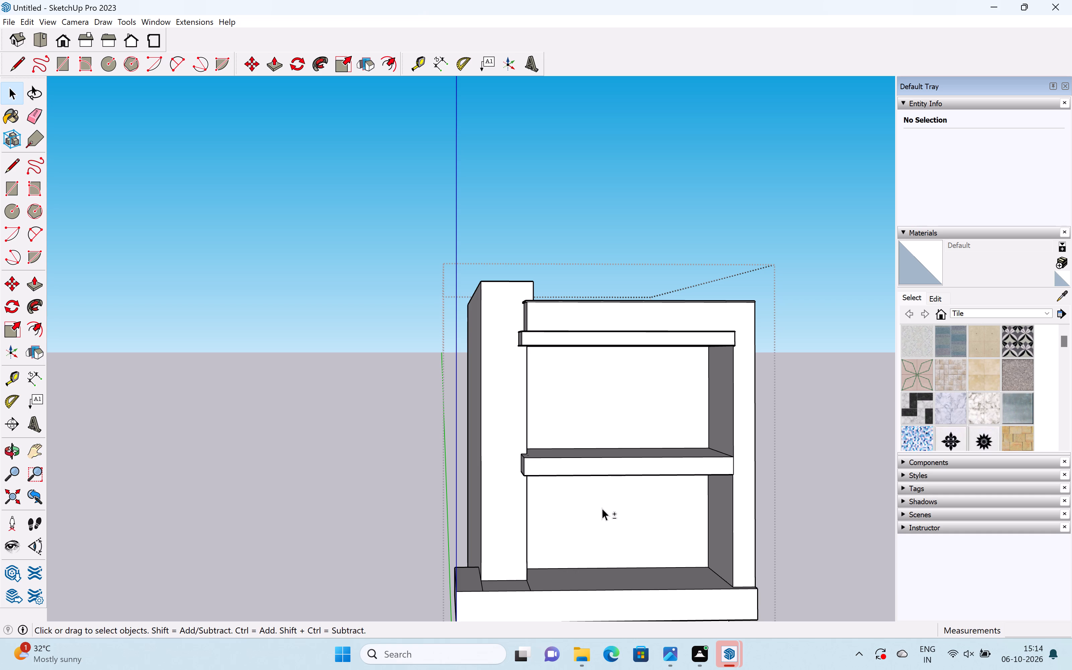
# Draw a line about 1" long up the rear edge of the middle slab's left end face, starting from its bottom corner.
pyautogui.keyDown('shift'); pyautogui.moveTo(602, 508); pyautogui.dragTo(608, 457, button='middle'); pyautogui.keyUp('shift')
pyautogui.scroll(3, 579, 416)
pyautogui.scroll(-1, 578, 416)
pyautogui.scroll(2, 578, 416)
pyautogui.press('l')
pyautogui.moveTo(489, 401); pyautogui.dragTo(524, 403, button='middle')
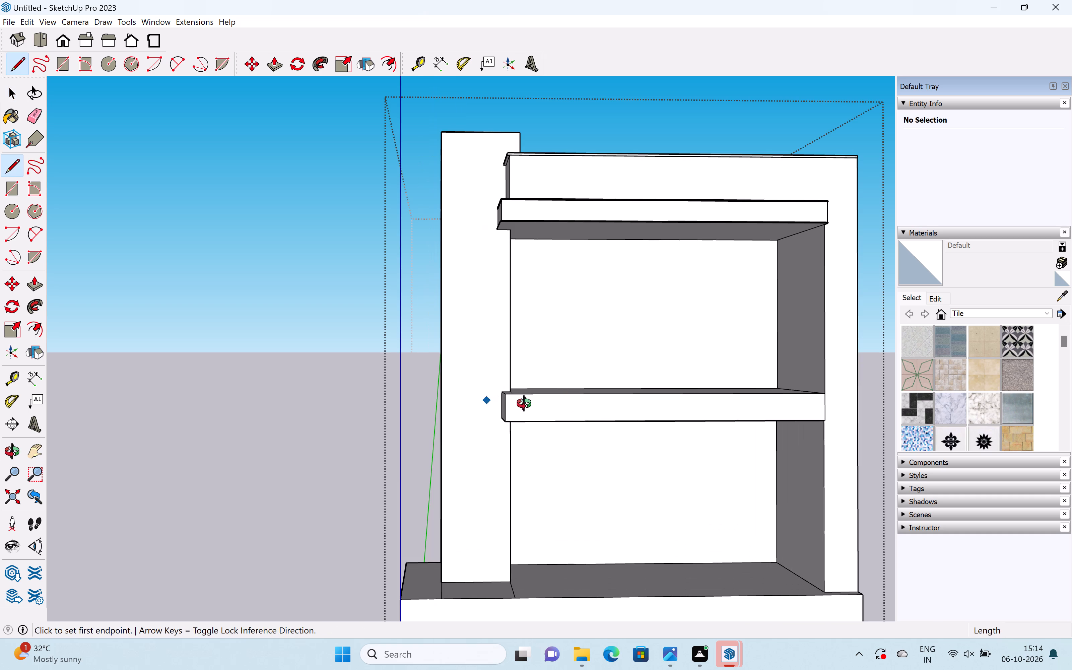
pyautogui.moveTo(524, 403); pyautogui.dragTo(629, 397, button='middle')
pyautogui.scroll(13, 572, 393)
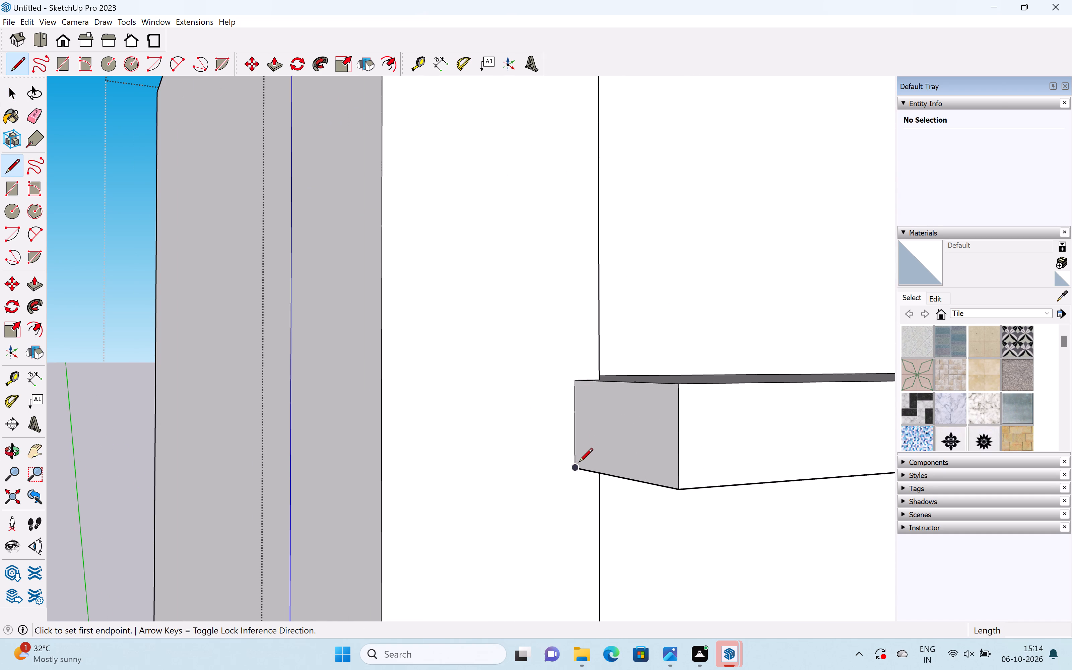
pyautogui.click(574, 470)
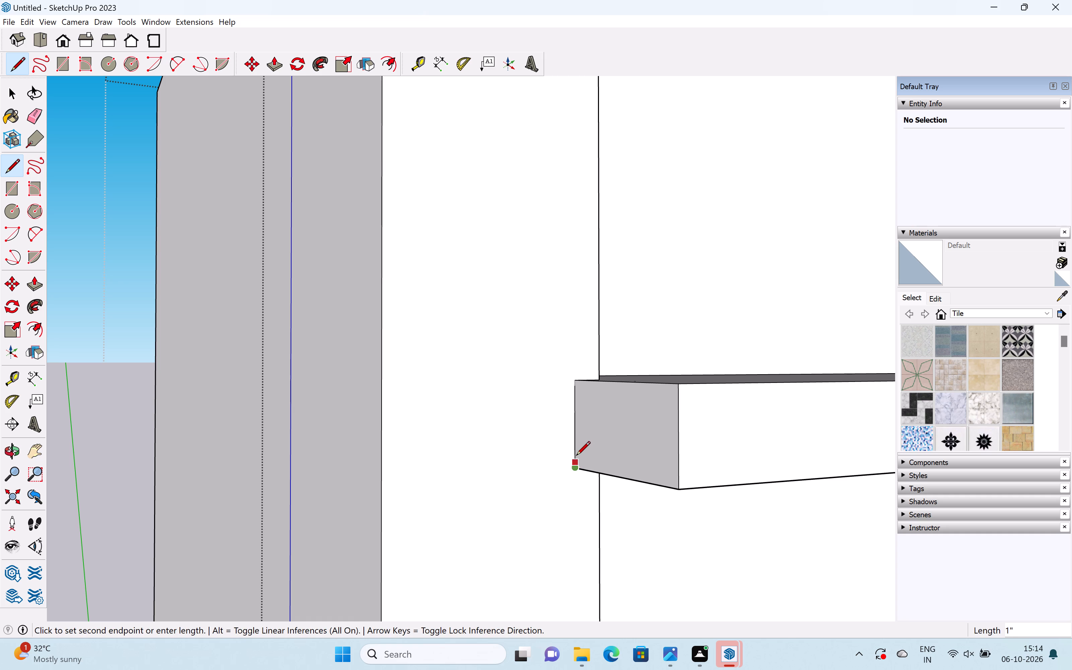
pyautogui.scroll(7, 576, 456)
pyautogui.click(572, 463)
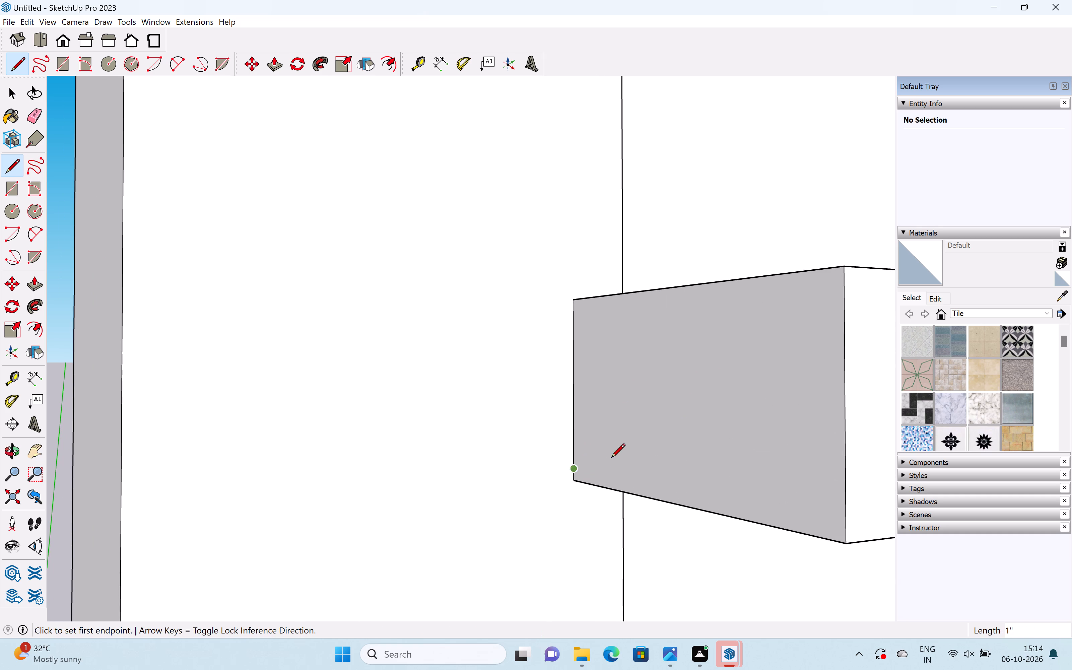
pyautogui.scroll(-5, 623, 458)
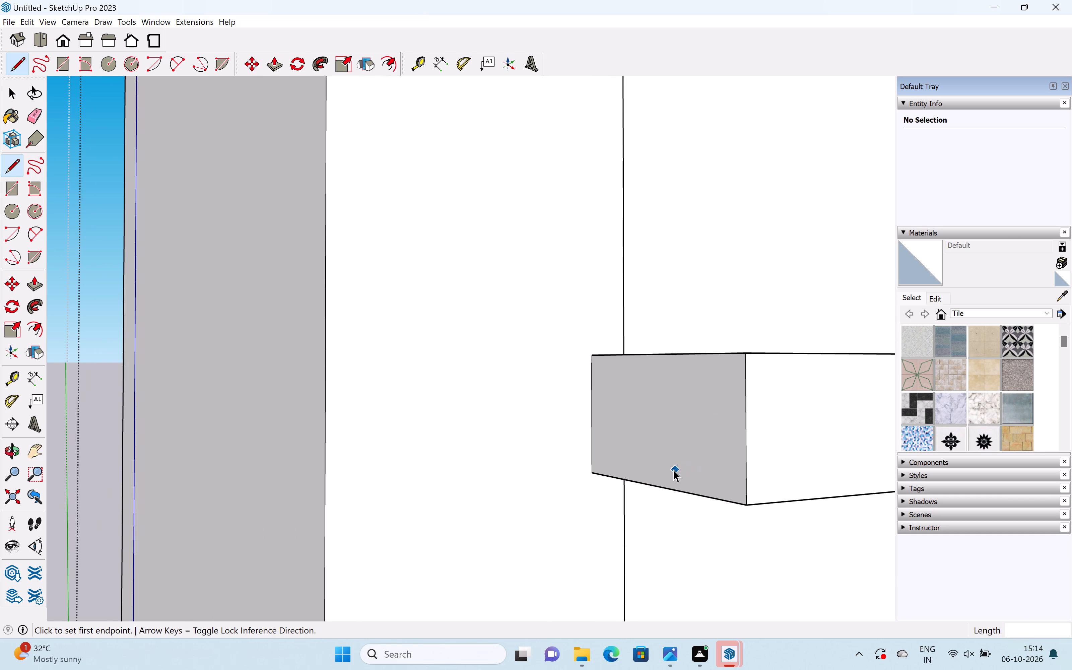
pyautogui.press('space')
# Erase the two short lines on the lowest slab's top face between the left pier's base and the slab's front edge.
pyautogui.scroll(-2, 666, 457)
pyautogui.scroll(1, 666, 457)
pyautogui.scroll(-20, 666, 457)
pyautogui.scroll(-7, 666, 457)
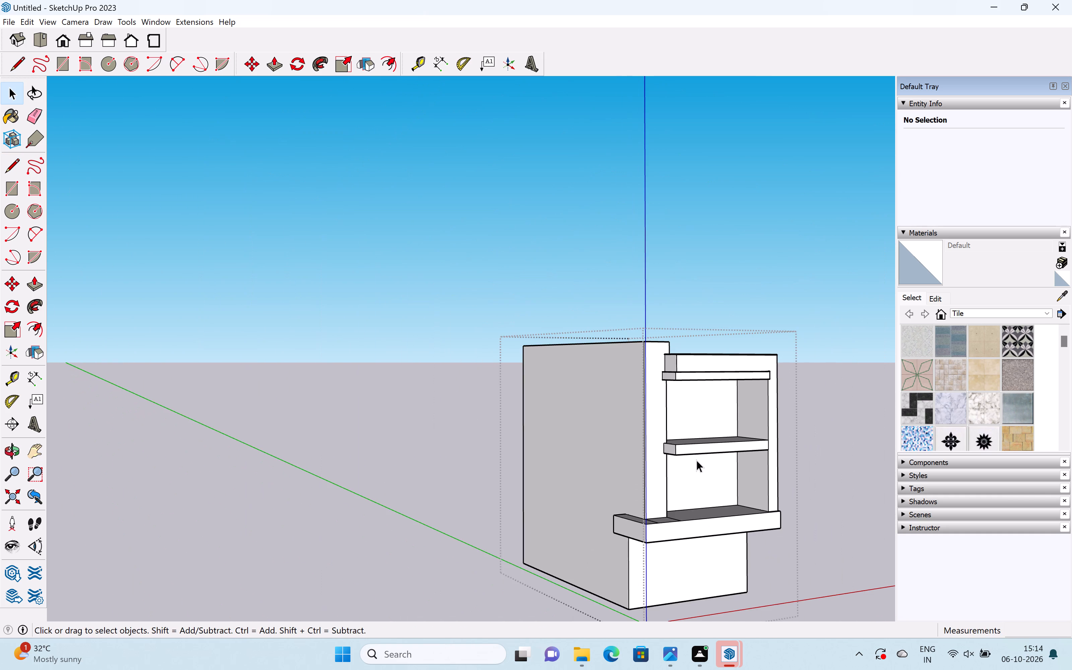
pyautogui.moveTo(697, 459); pyautogui.dragTo(540, 465, button='middle')
pyautogui.scroll(6, 630, 537)
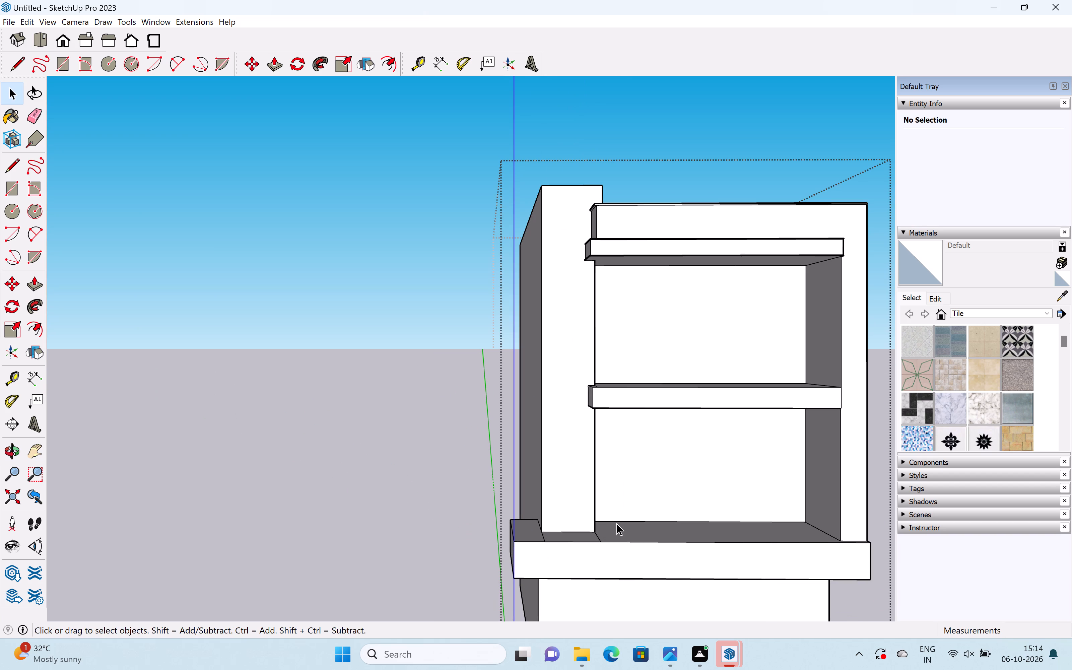
pyautogui.moveTo(602, 514); pyautogui.dragTo(599, 548, button='middle')
pyautogui.scroll(5, 595, 551)
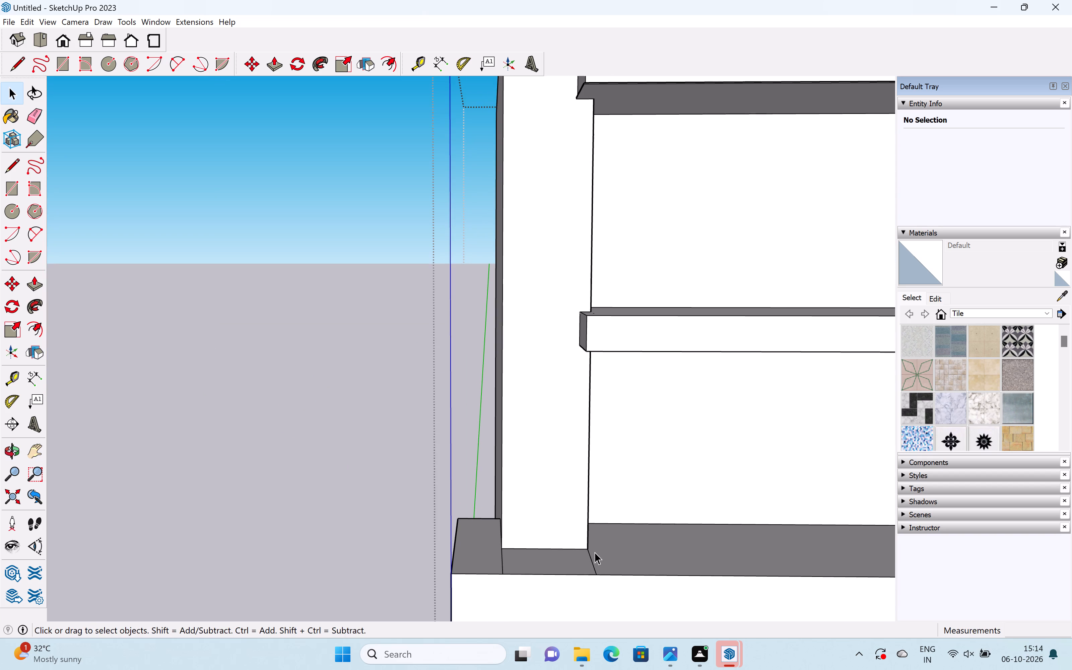
pyautogui.press('e')
pyautogui.moveTo(600, 555); pyautogui.dragTo(567, 567)
pyautogui.moveTo(493, 560); pyautogui.dragTo(537, 563)
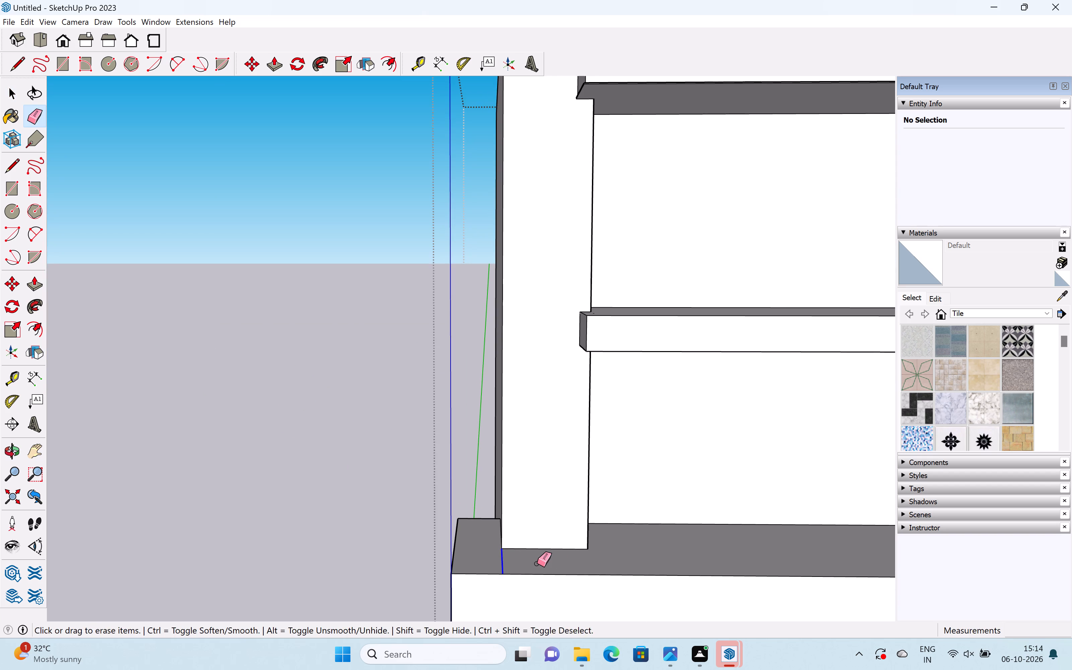
pyautogui.press('space')
# Examine the building mass from its left side and its front.
pyautogui.scroll(-13, 559, 518)
pyautogui.moveTo(511, 519); pyautogui.dragTo(863, 455, button='middle')
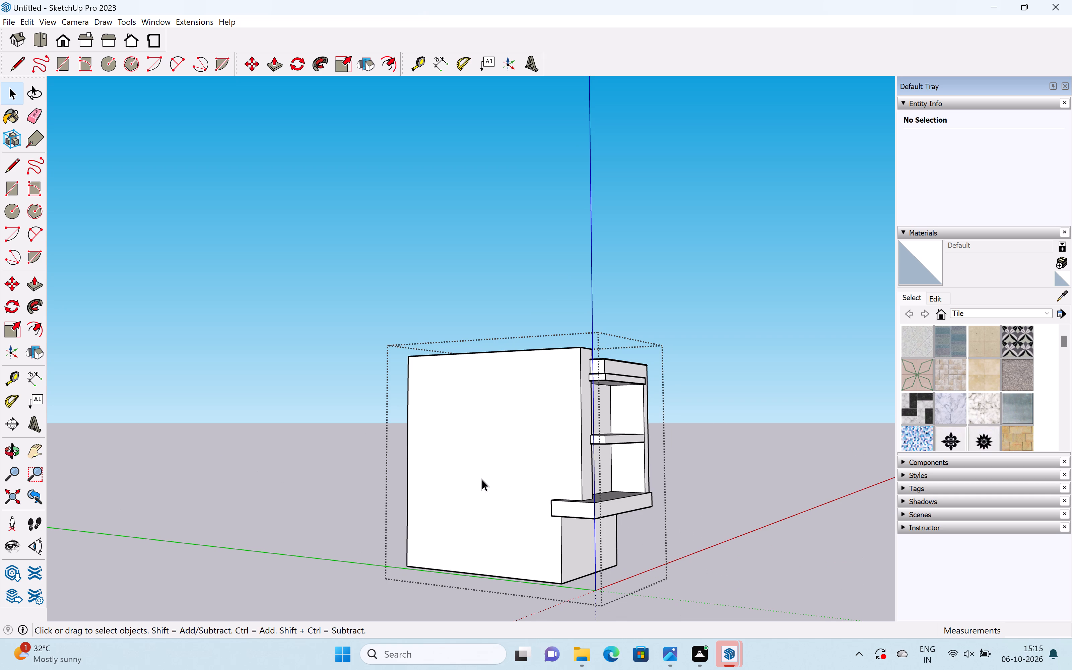
pyautogui.keyDown('shift'); pyautogui.moveTo(479, 475); pyautogui.dragTo(584, 456, button='middle'); pyautogui.keyUp('shift')
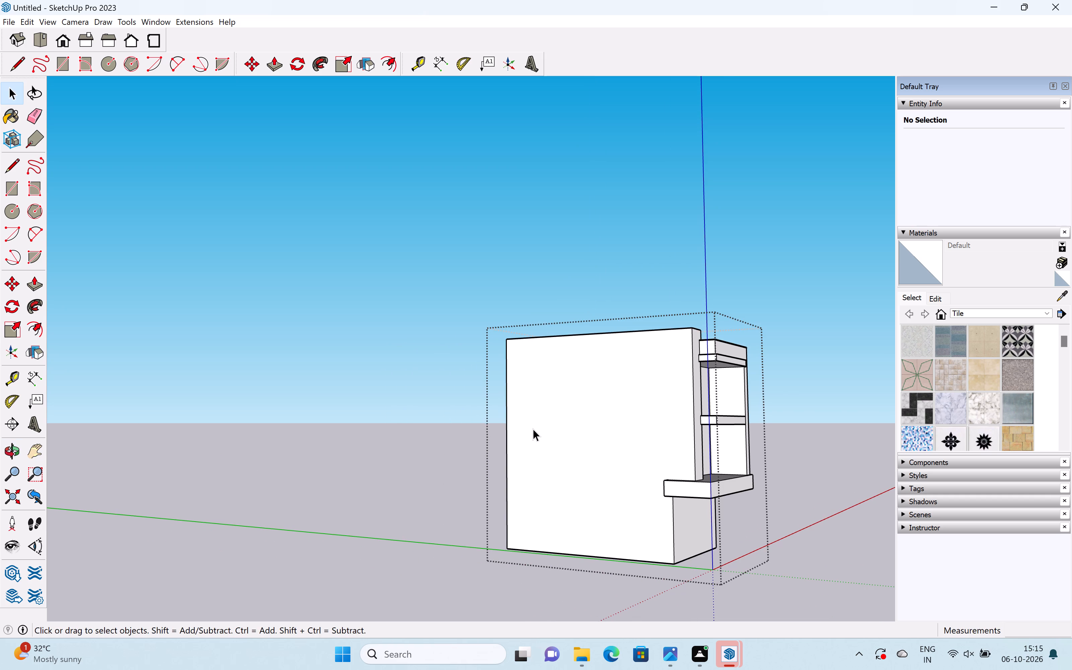
pyautogui.scroll(1, 533, 429)
pyautogui.moveTo(533, 429); pyautogui.dragTo(640, 438, button='middle')
pyautogui.scroll(-7, 602, 437)
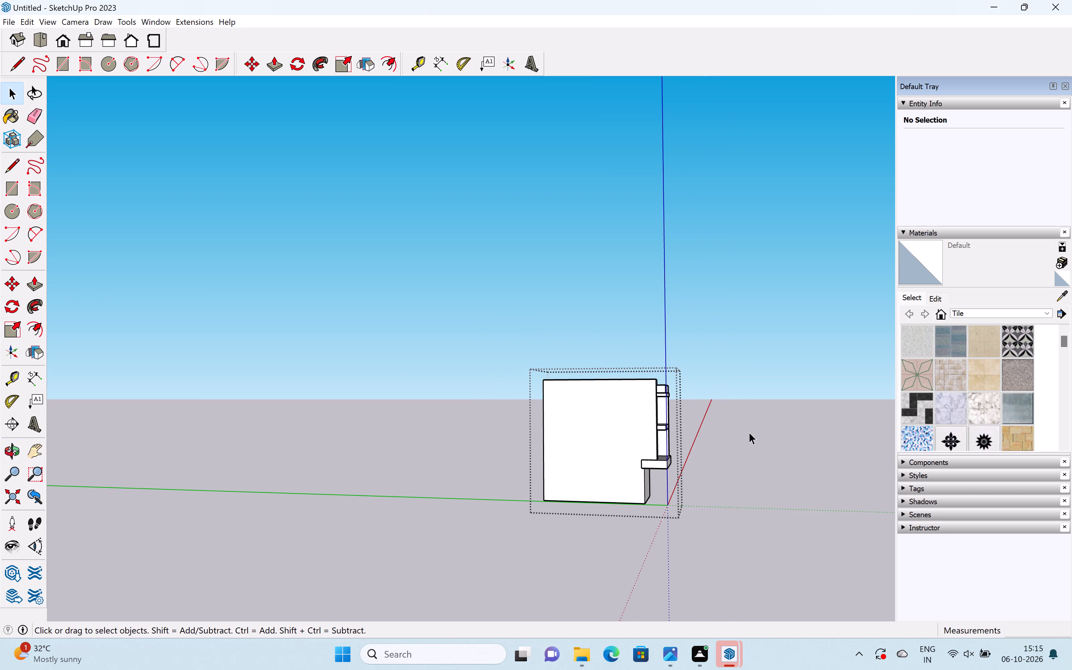
pyautogui.moveTo(743, 432); pyautogui.dragTo(405, 428, button='middle')
pyautogui.moveTo(602, 457); pyautogui.dragTo(510, 465, button='middle')
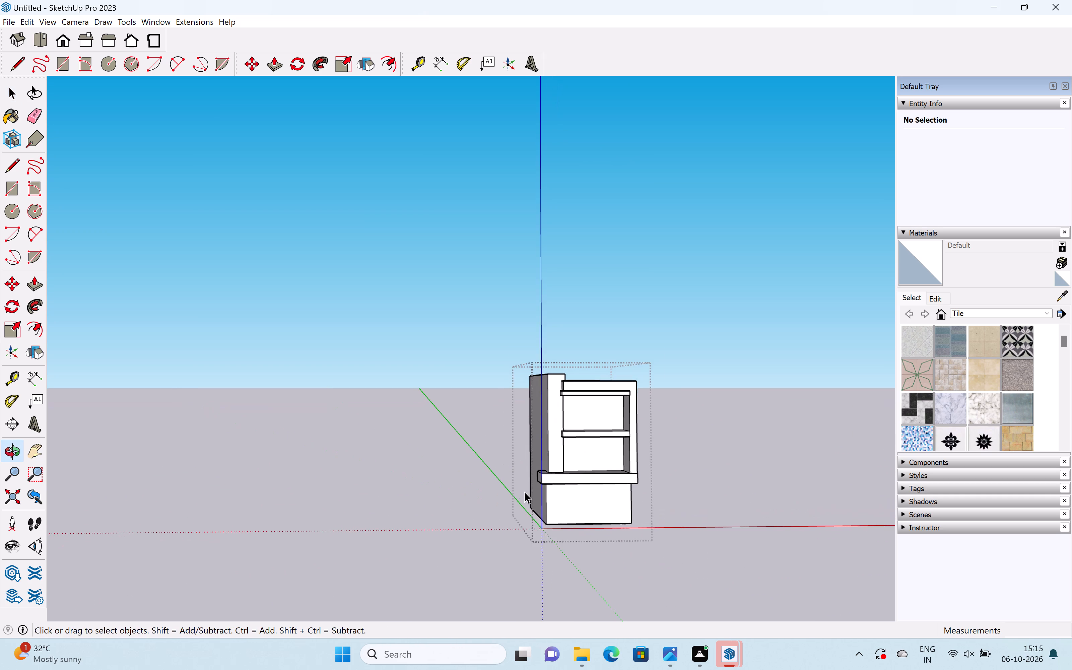
# Draw a rectangle about 11' 1 3/8" by 9' 10" on the ground-floor front face, from just below the slab to the bottom edge.
pyautogui.scroll(8, 538, 501)
pyautogui.scroll(2, 580, 499)
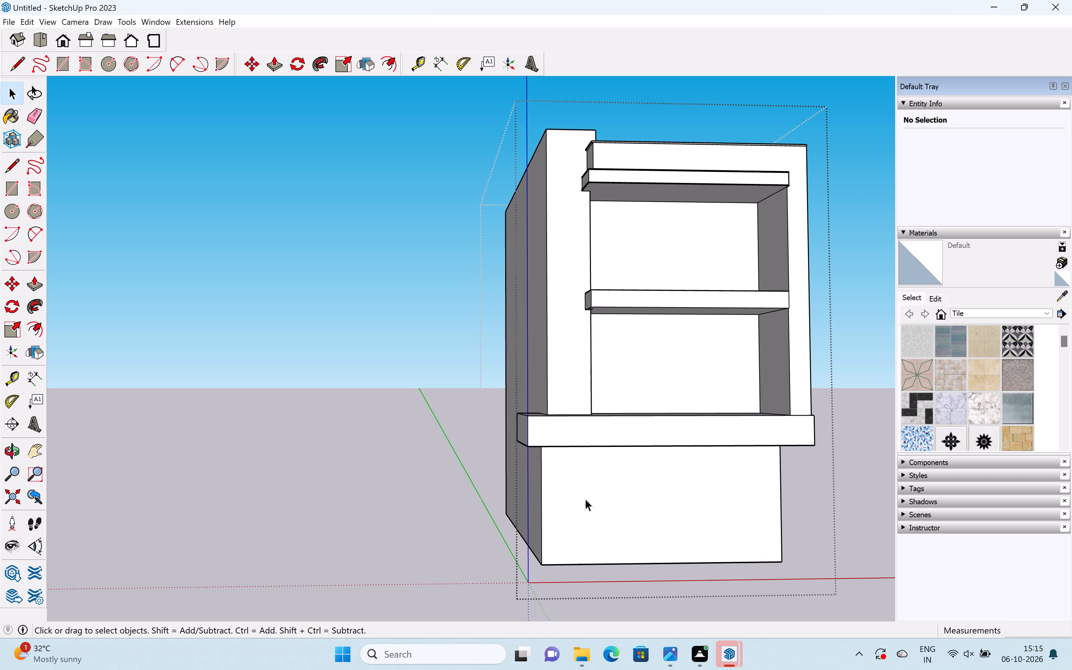
pyautogui.keyDown('shift'); pyautogui.moveTo(593, 499); pyautogui.dragTo(592, 447, button='middle'); pyautogui.keyUp('shift')
pyautogui.press('r')
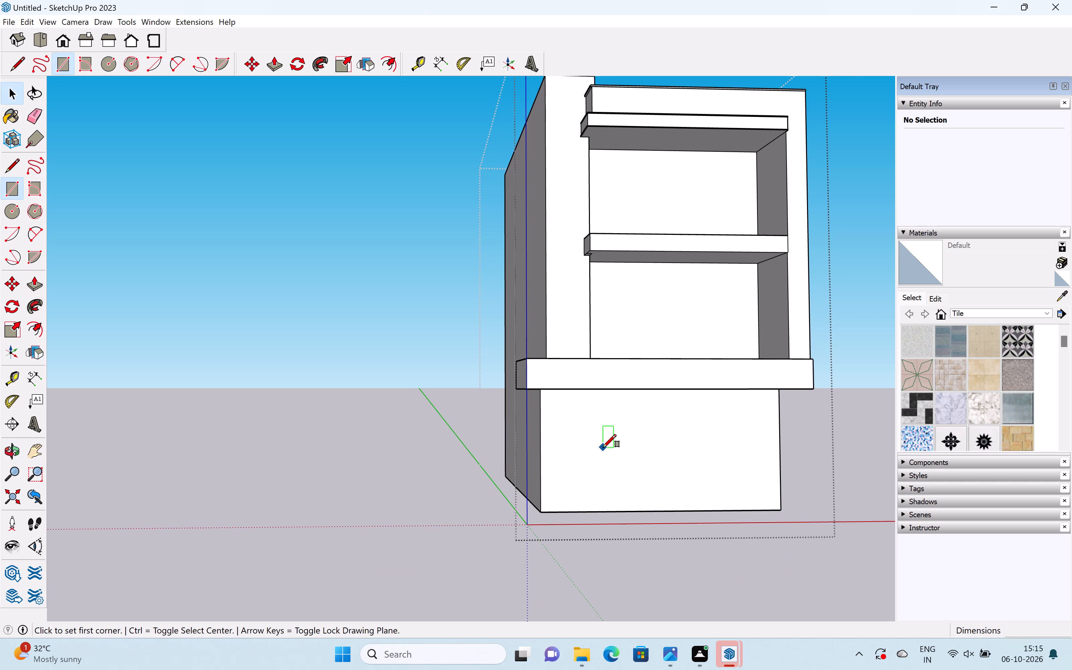
pyautogui.scroll(6, 603, 447)
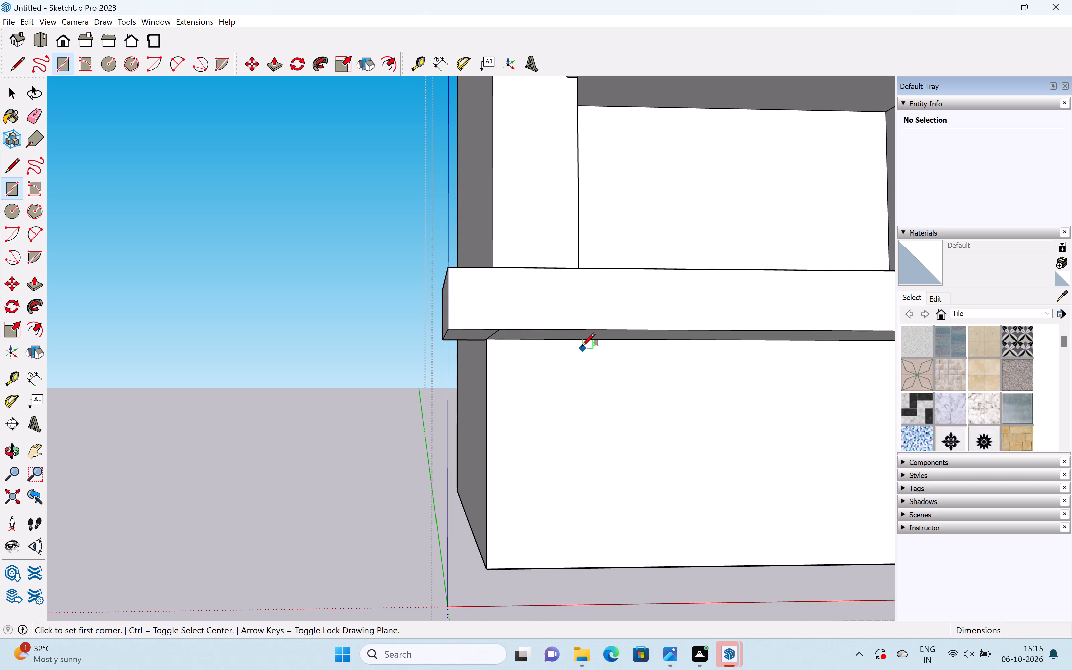
pyautogui.click(580, 344)
pyautogui.scroll(-5, 640, 453)
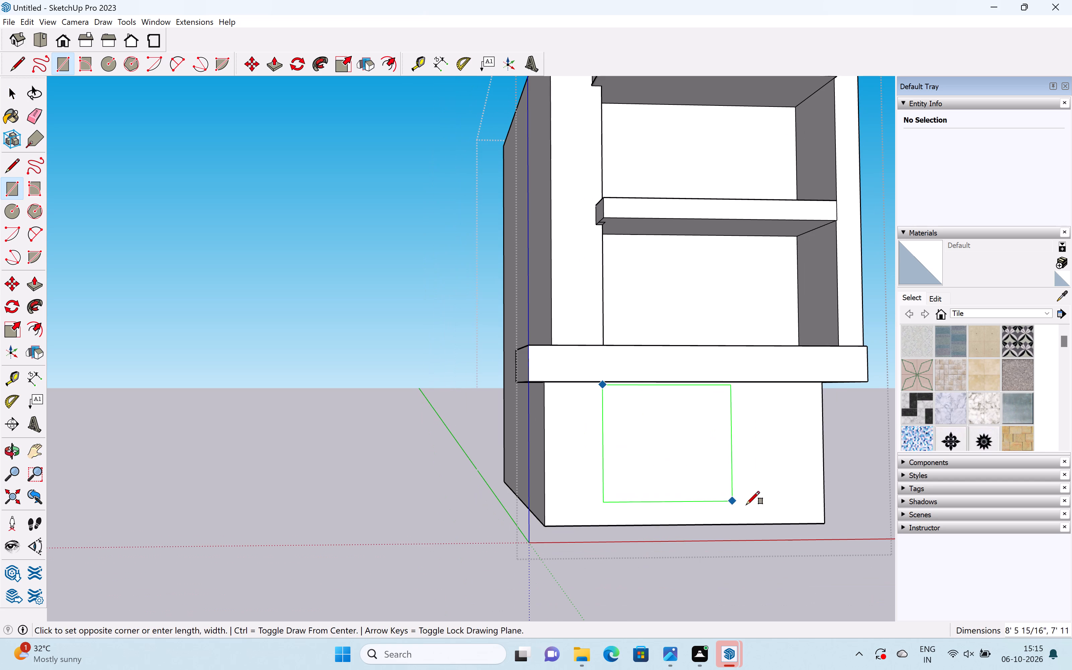
pyautogui.click(759, 522)
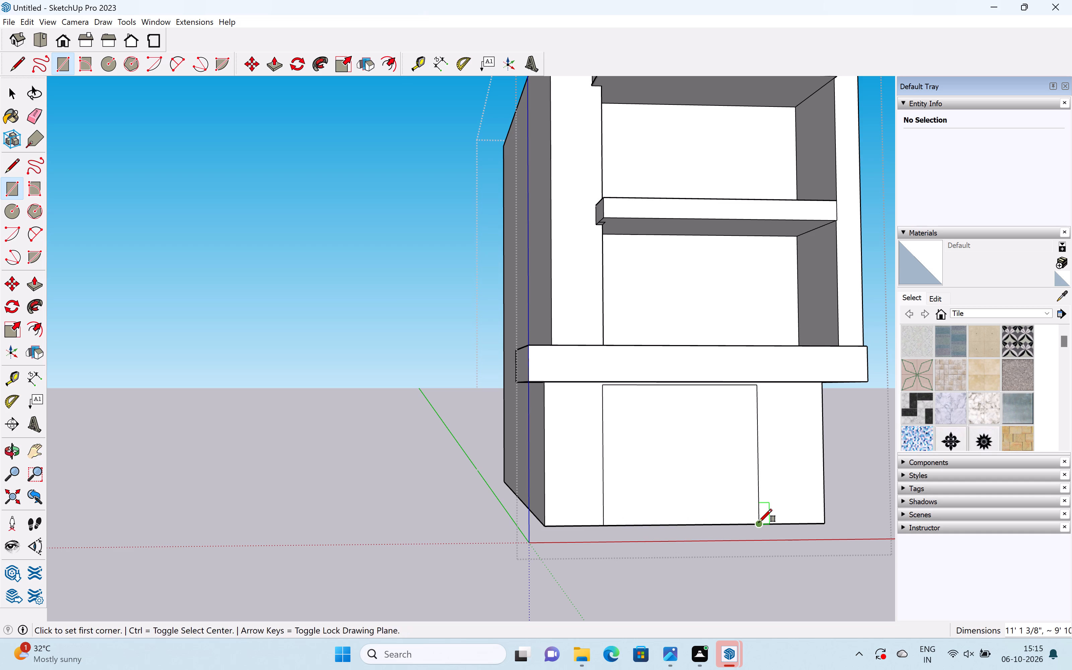
# Push/Pull the ground-floor front rectangle inward about 8' 7 13/16" as an opening between two piers.
pyautogui.press('space')
pyautogui.press('p')
pyautogui.moveTo(707, 489); pyautogui.dragTo(691, 447)
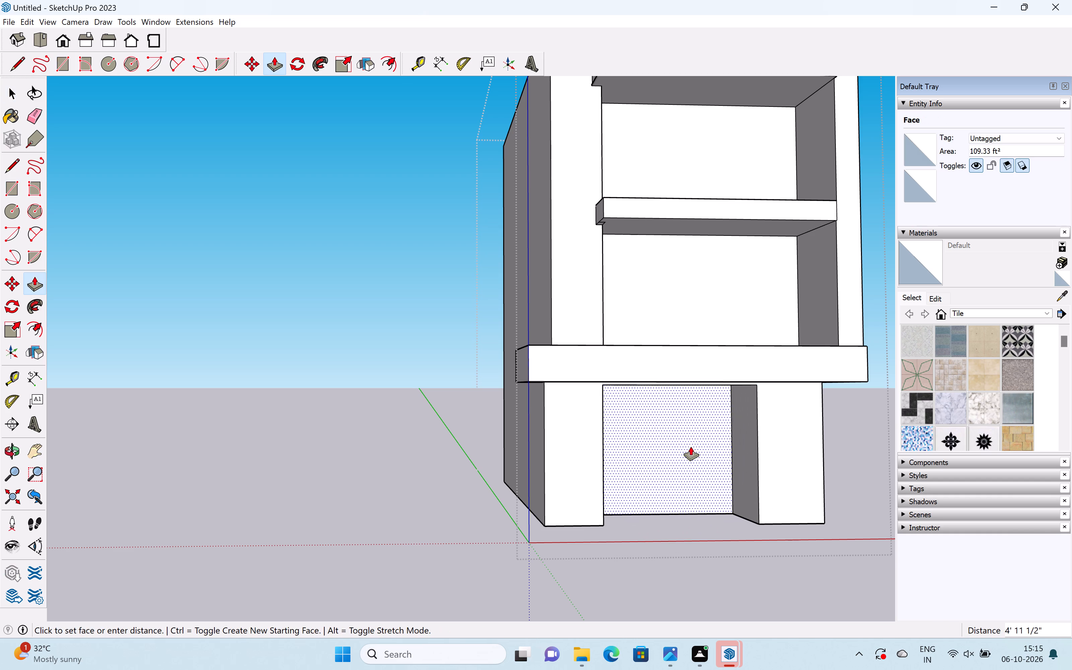
pyautogui.moveTo(691, 447); pyautogui.dragTo(678, 429)
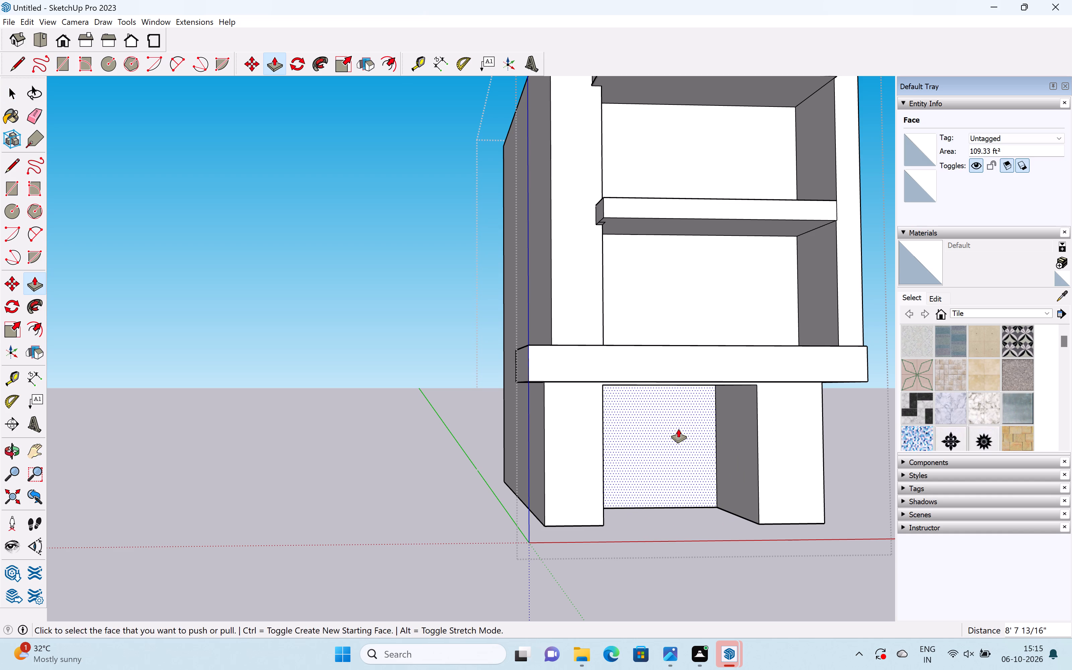
# Push/Pull the ceiling of the ground-floor opening up to the underside of the slab.
pyautogui.moveTo(721, 440); pyautogui.dragTo(746, 342, button='middle')
pyautogui.scroll(5, 715, 349)
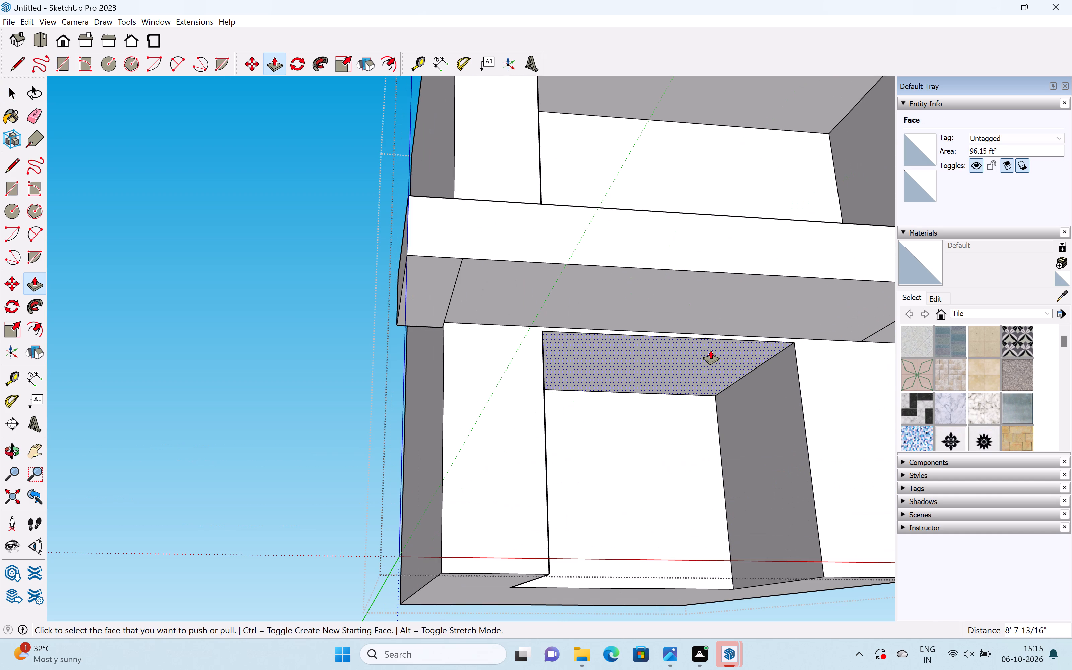
pyautogui.moveTo(711, 350); pyautogui.dragTo(711, 341)
# Widen the ground-floor opening by pushing the right pier's inner face 2' 9 1/2", and pull that face back about 1' 3 7/8".
pyautogui.moveTo(756, 445); pyautogui.dragTo(812, 461)
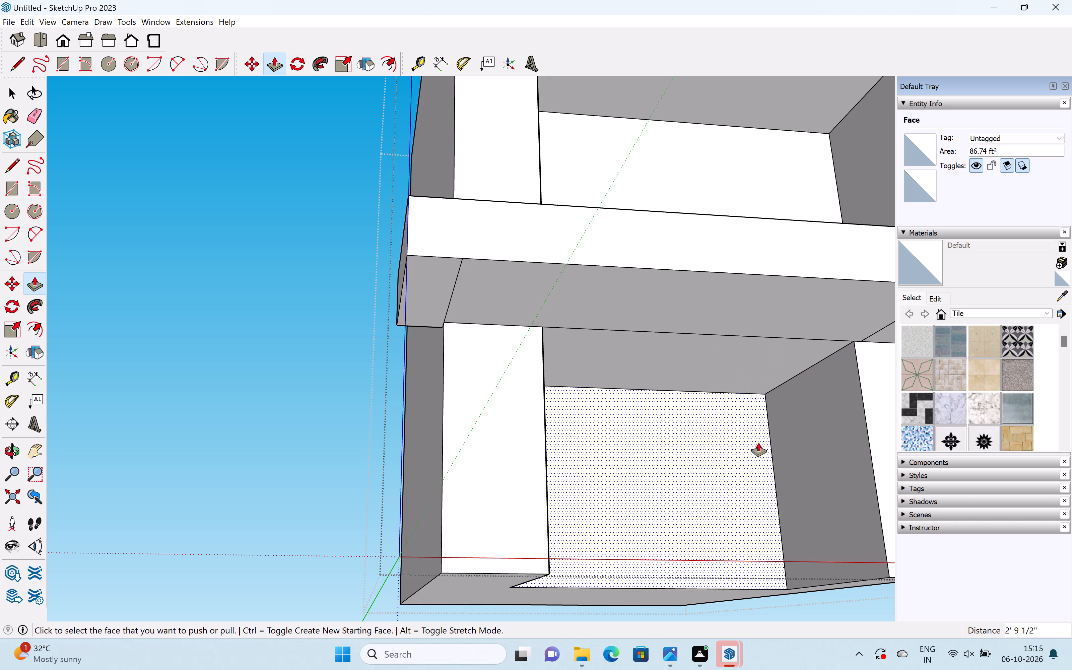
pyautogui.moveTo(758, 443); pyautogui.dragTo(652, 567, button='middle')
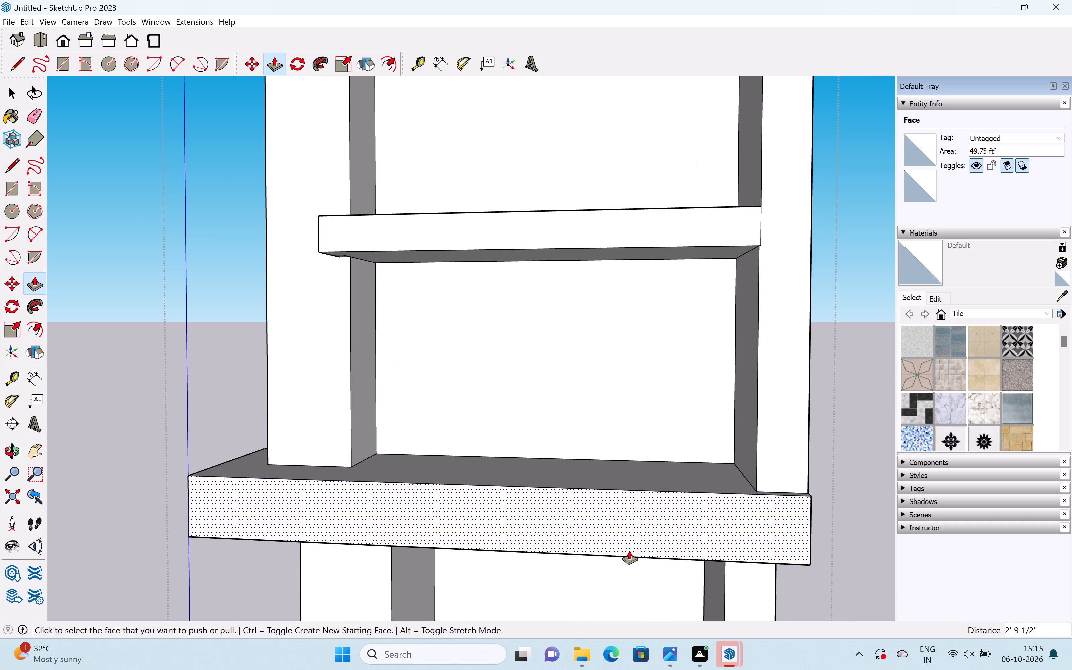
pyautogui.keyDown('shift'); pyautogui.moveTo(636, 569); pyautogui.dragTo(693, 382, button='middle'); pyautogui.keyUp('shift')
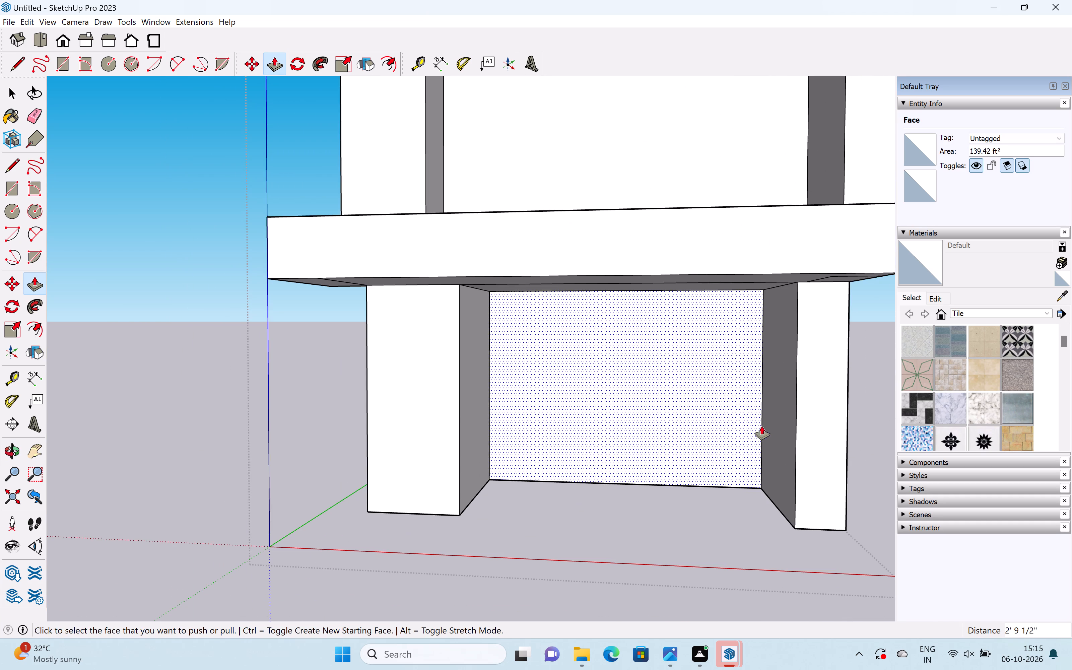
pyautogui.scroll(3, 772, 429)
pyautogui.moveTo(778, 428); pyautogui.dragTo(737, 451)
pyautogui.scroll(-4, 736, 443)
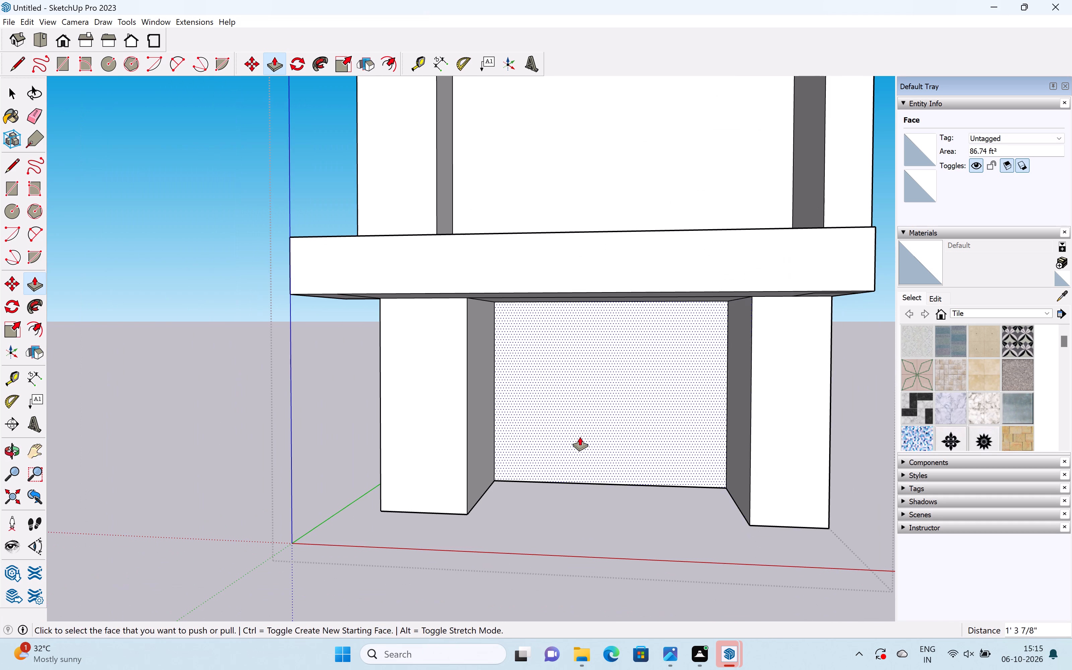
# Push/Pull the inner face of the left ground-floor pier about 2' 15/16" to thin the pier and widen the opening.
pyautogui.moveTo(505, 425); pyautogui.dragTo(423, 423, button='middle')
pyautogui.moveTo(429, 423); pyautogui.dragTo(429, 423)
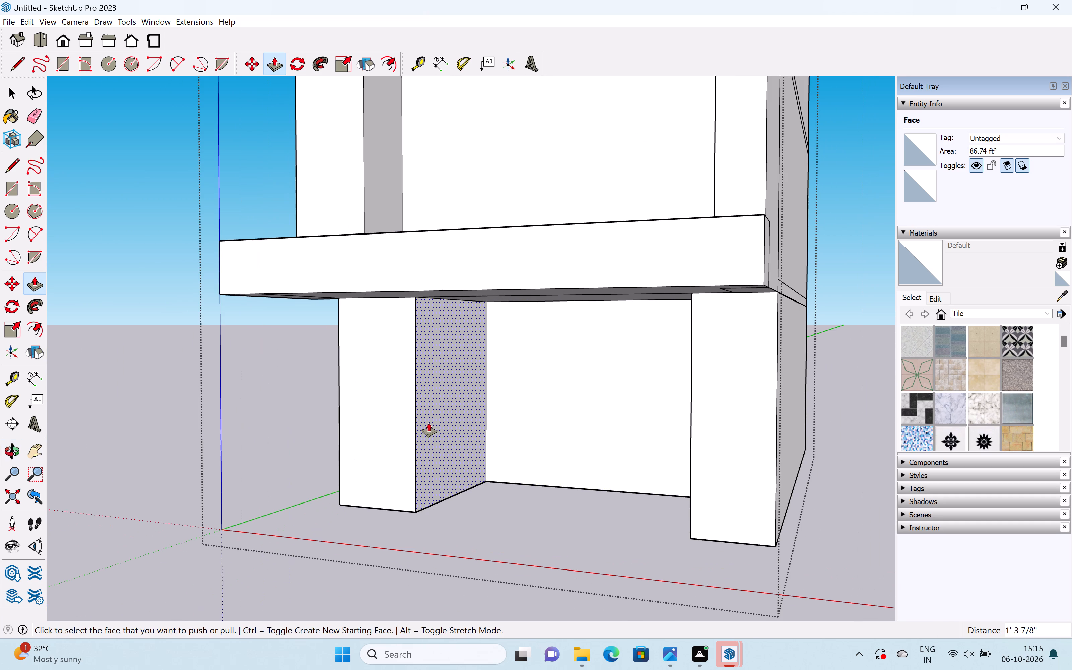
pyautogui.moveTo(429, 423); pyautogui.dragTo(384, 434)
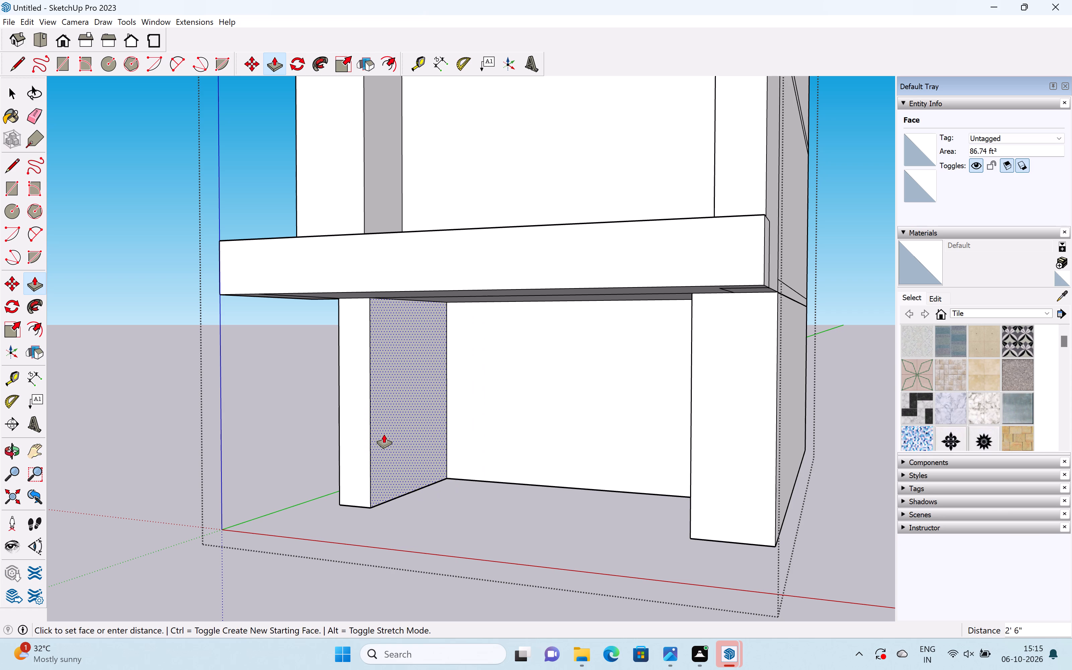
pyautogui.moveTo(384, 434); pyautogui.dragTo(390, 437)
pyautogui.scroll(-8, 478, 439)
pyautogui.moveTo(452, 459); pyautogui.dragTo(819, 439, button='middle')
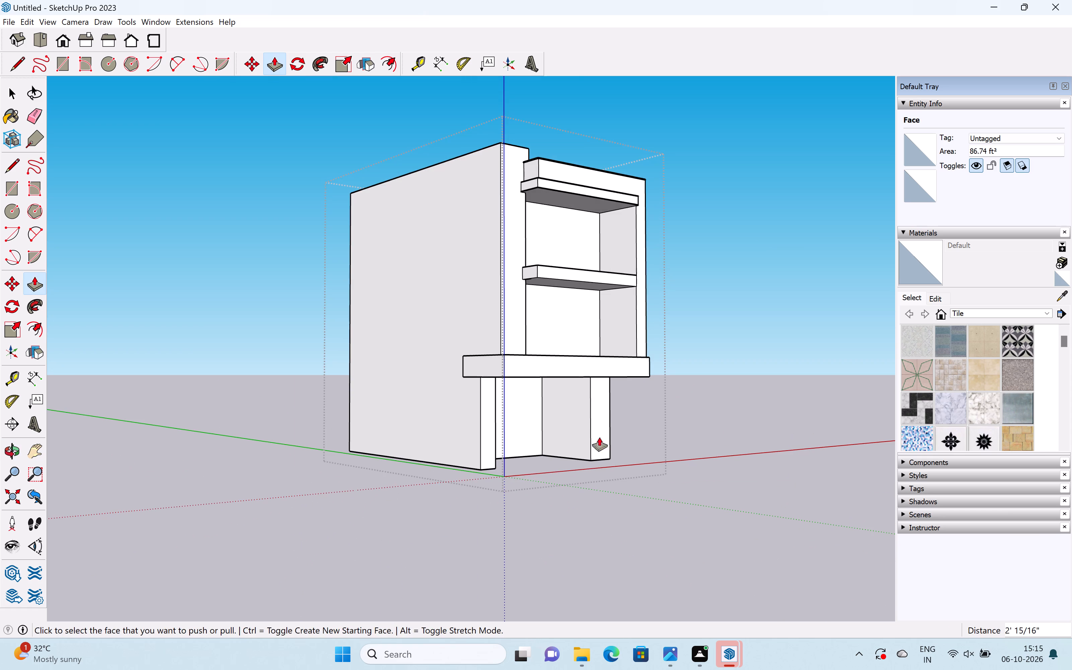
pyautogui.moveTo(589, 449); pyautogui.dragTo(702, 479, button='middle')
pyautogui.press('space')
# Draw a line about 1' 10 7/8" long across the underside strip of the lowest slab near its front left corner.
pyautogui.moveTo(526, 458); pyautogui.dragTo(611, 457, button='middle')
pyautogui.scroll(1, 593, 444)
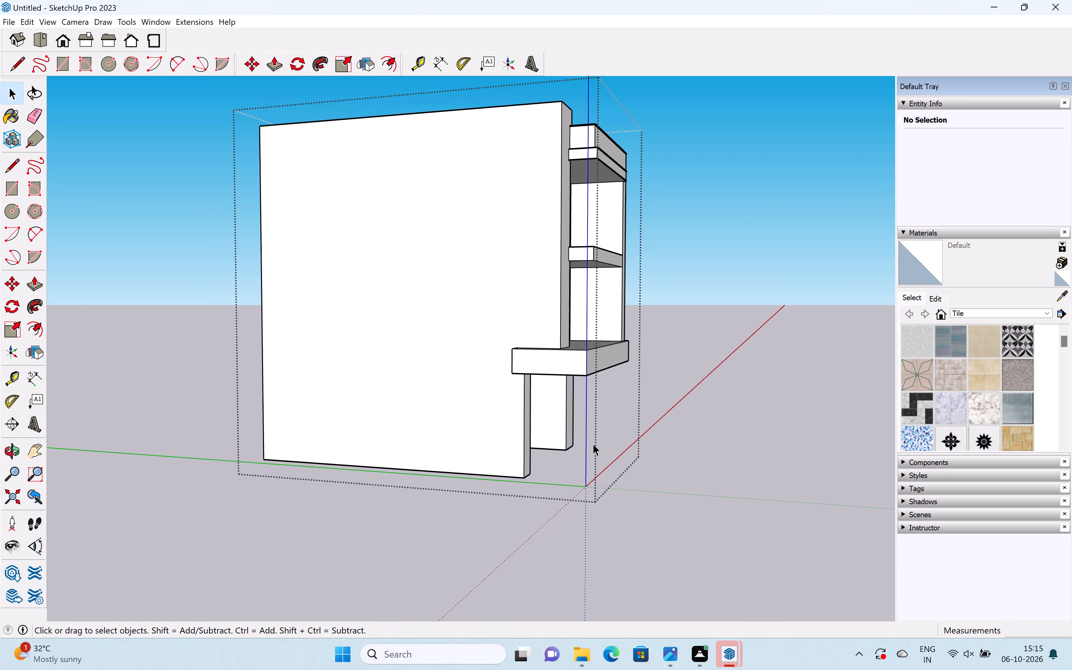
pyautogui.scroll(2, 593, 444)
pyautogui.press('r')
pyautogui.scroll(-1, 574, 440)
pyautogui.moveTo(574, 440); pyautogui.dragTo(596, 241, button='middle')
pyautogui.scroll(4, 582, 308)
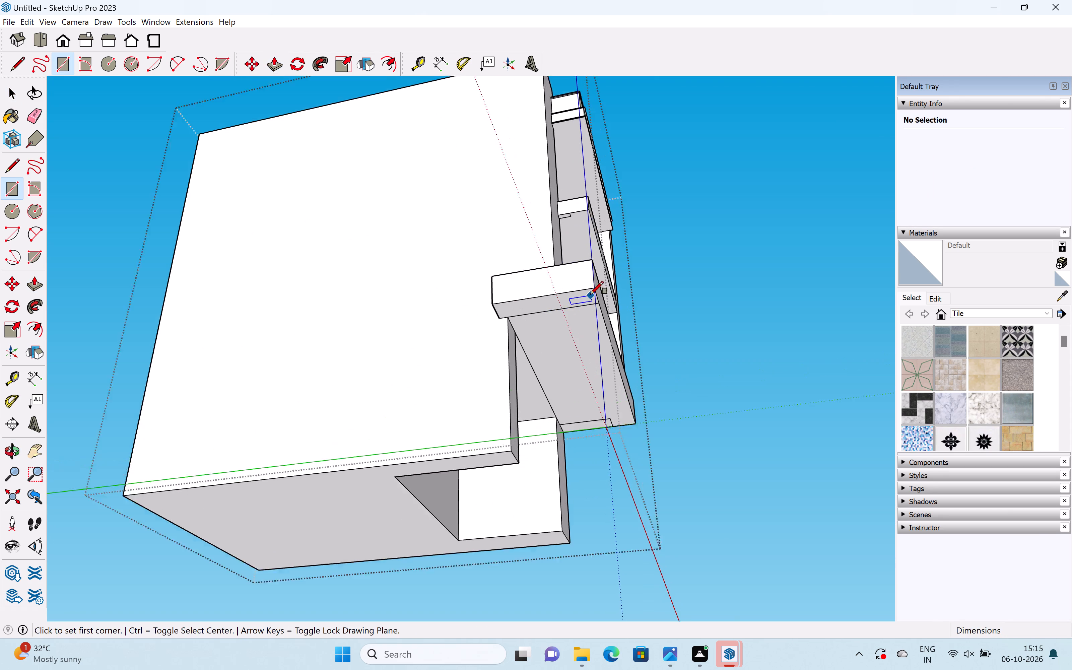
pyautogui.scroll(8, 590, 294)
pyautogui.press('space')
pyautogui.write('l')
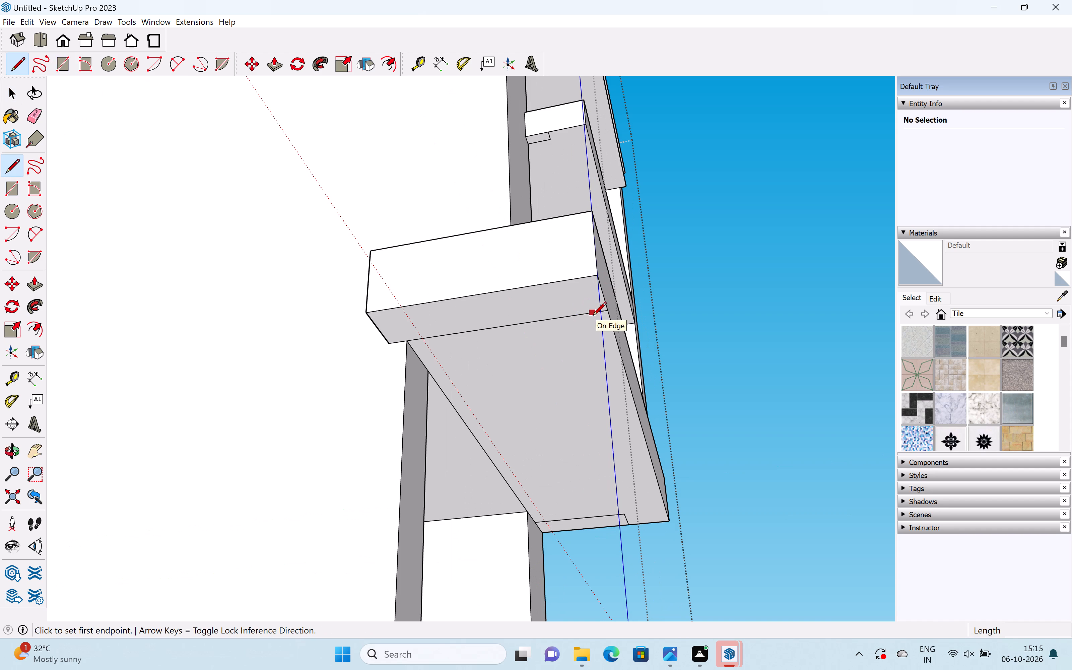
pyautogui.click(584, 316)
pyautogui.click(577, 279)
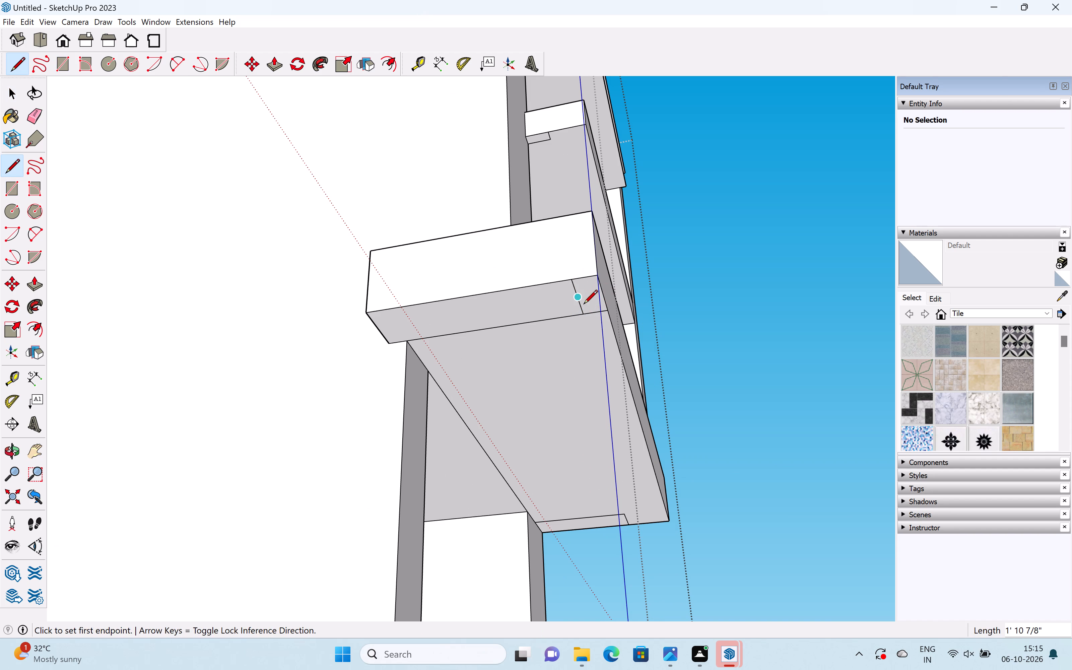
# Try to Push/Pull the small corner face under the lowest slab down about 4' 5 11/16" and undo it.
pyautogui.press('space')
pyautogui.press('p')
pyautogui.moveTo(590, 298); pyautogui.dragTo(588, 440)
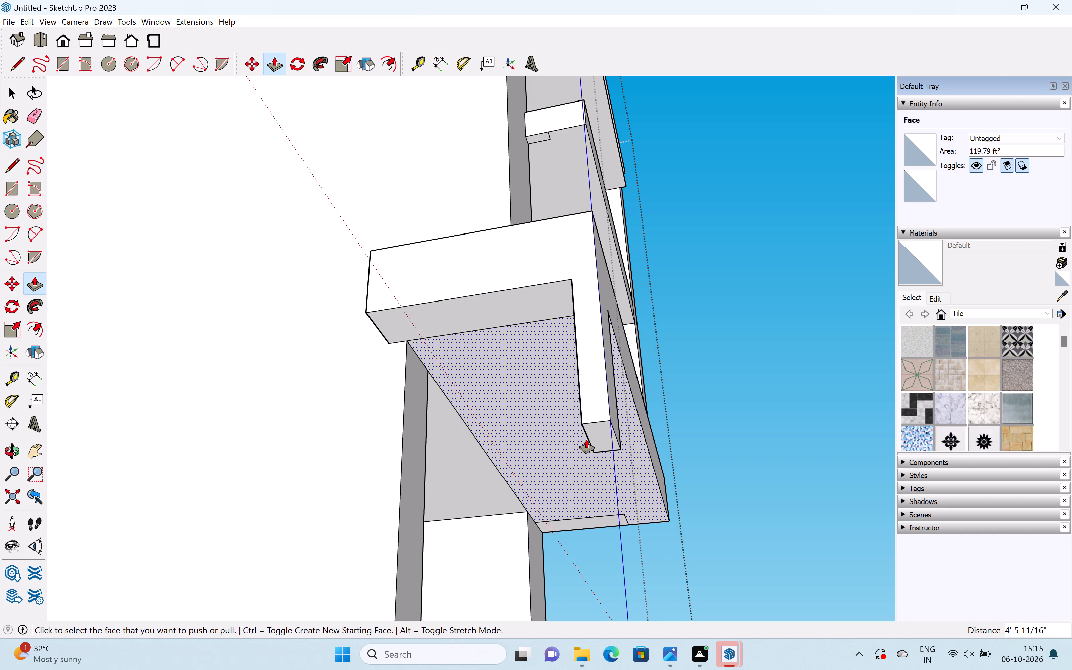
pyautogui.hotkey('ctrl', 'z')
# Erase the dividing line across the lowest slab's underside strip near its front left corner.
pyautogui.scroll(7, 578, 331)
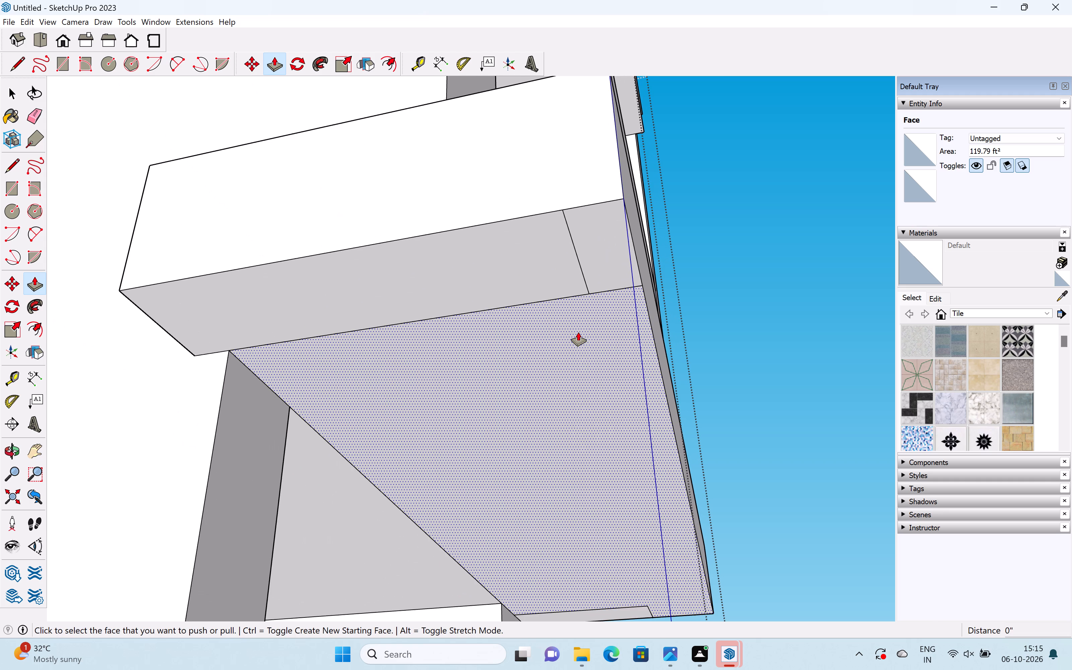
pyautogui.press('space')
pyautogui.press('e')
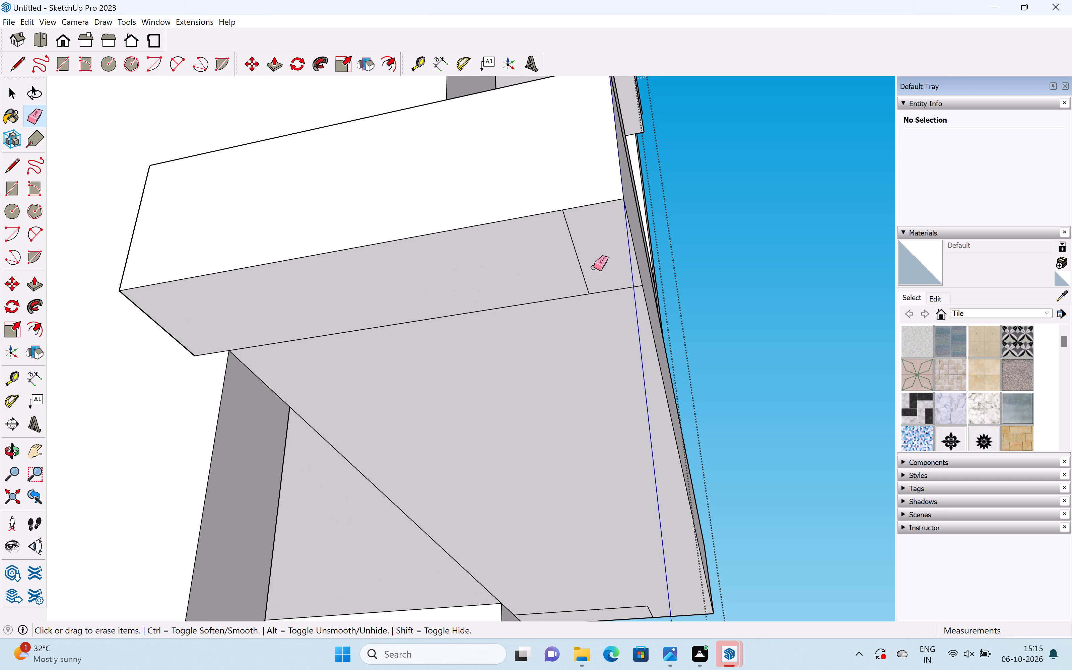
pyautogui.moveTo(593, 265); pyautogui.dragTo(573, 269)
pyautogui.press('space')
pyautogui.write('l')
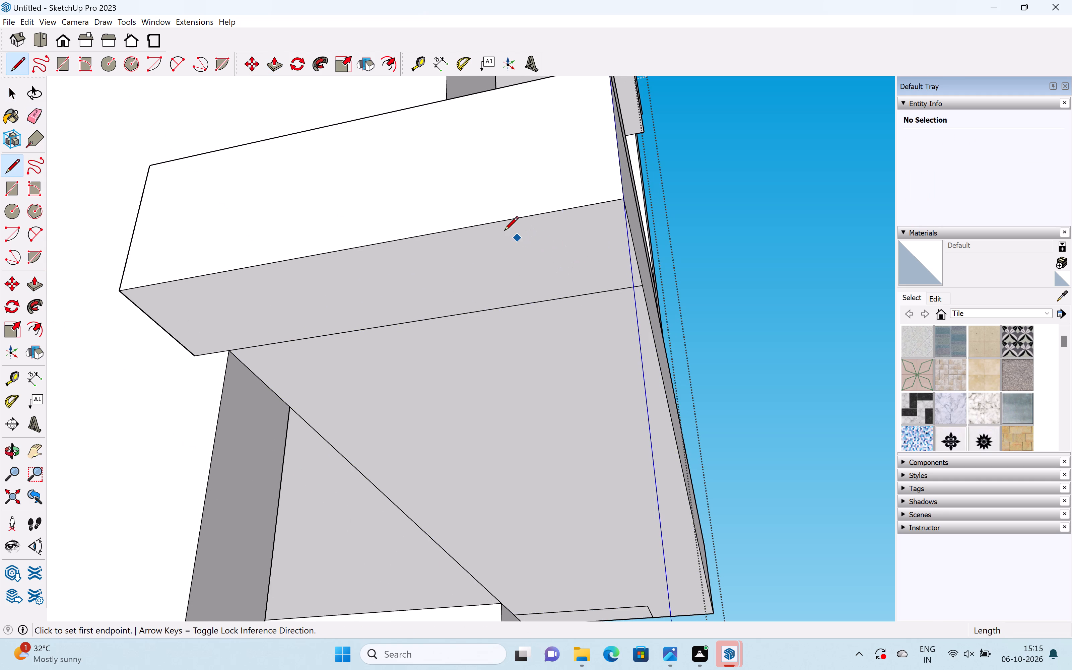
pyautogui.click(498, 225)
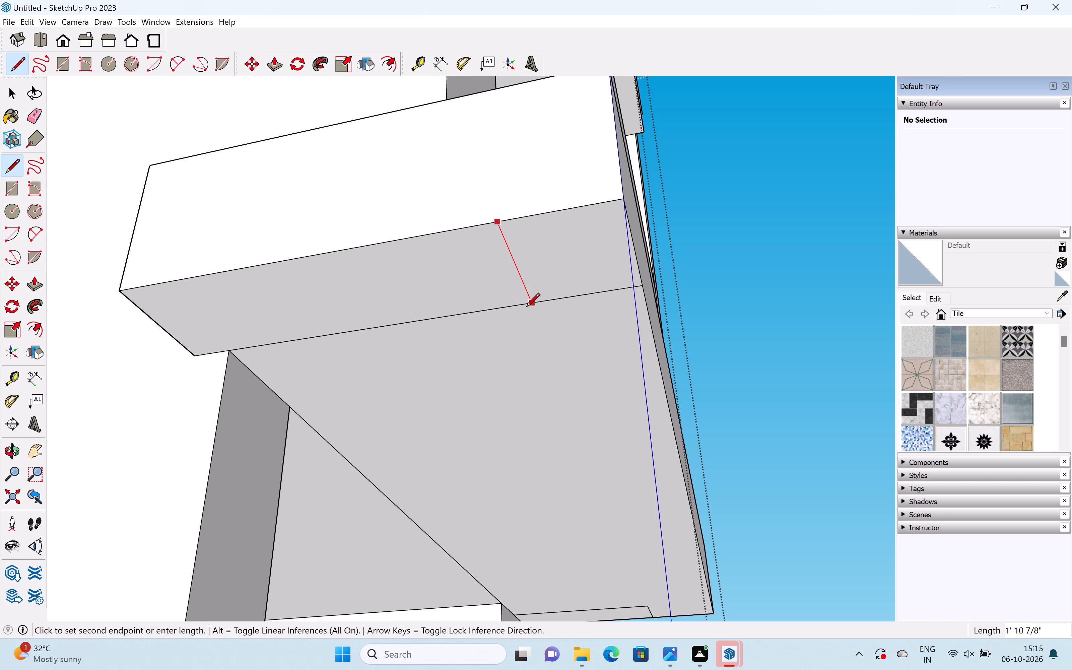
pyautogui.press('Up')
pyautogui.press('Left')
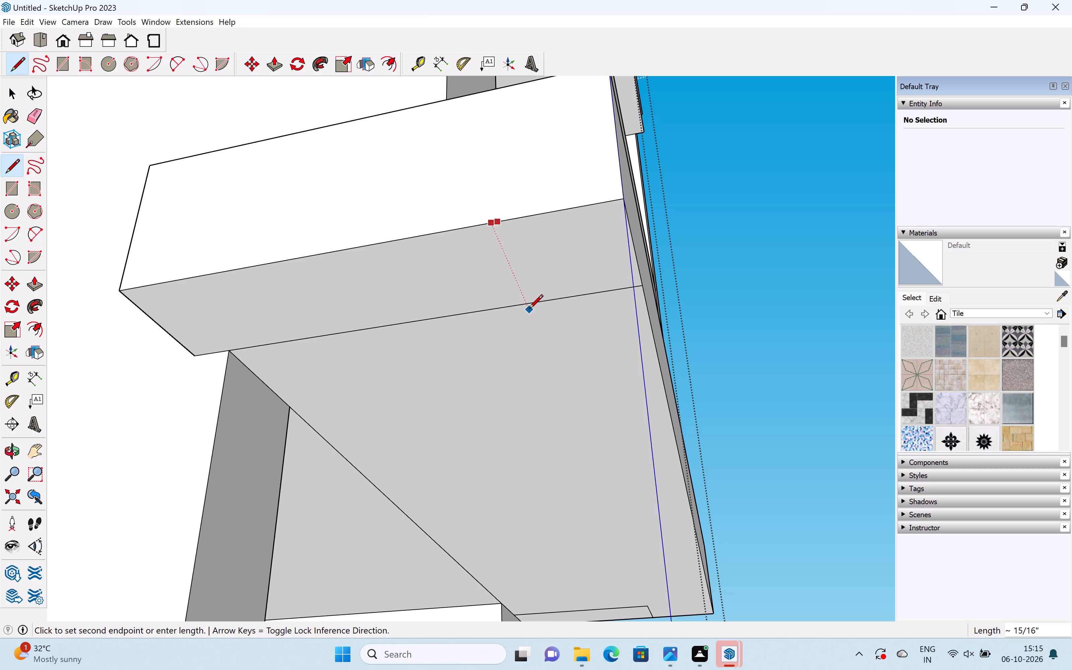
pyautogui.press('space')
# Draw two parallel lines about 1' 10 7/8" long across the lowest slab's underside strip near the front corner, outlining a post footprint.
pyautogui.press('l')
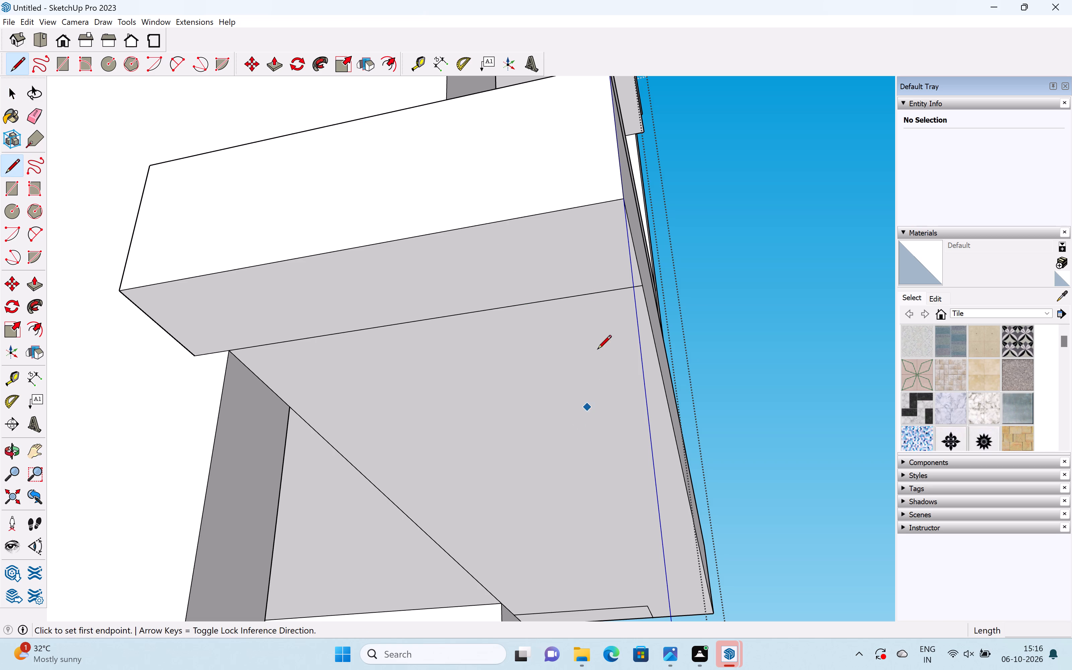
pyautogui.click(551, 300)
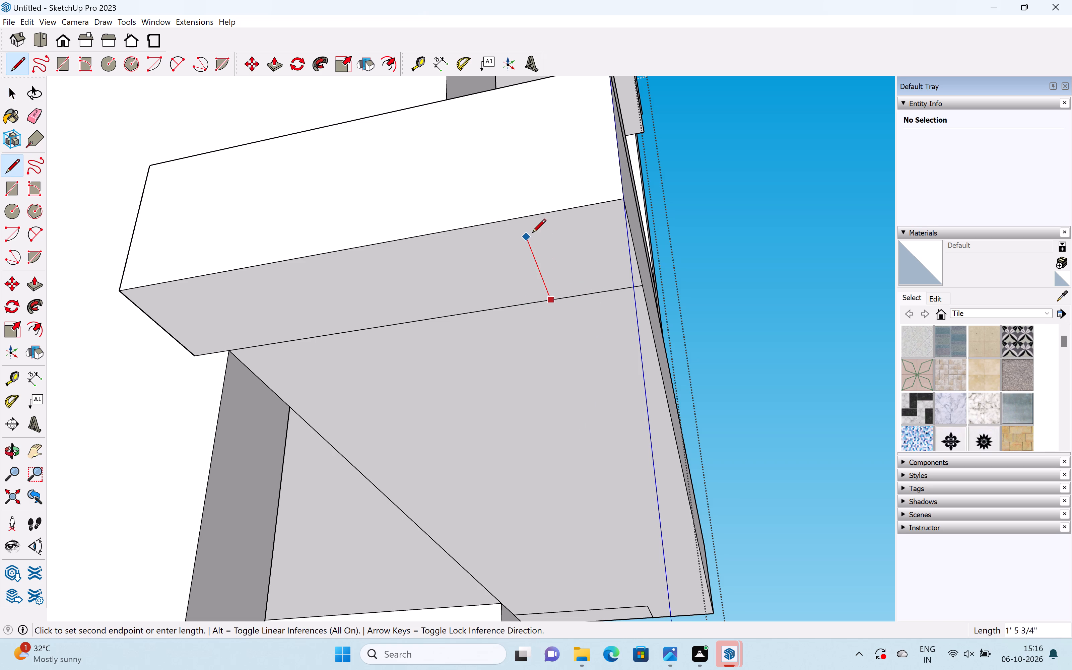
pyautogui.click(519, 221)
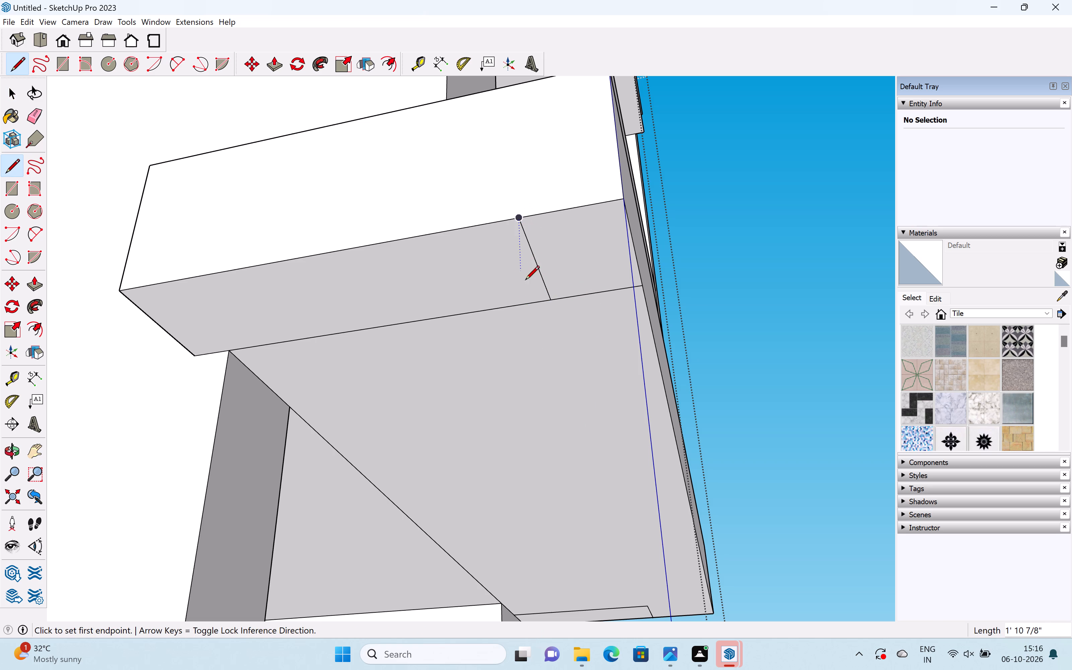
pyautogui.press('l')
pyautogui.click(608, 287)
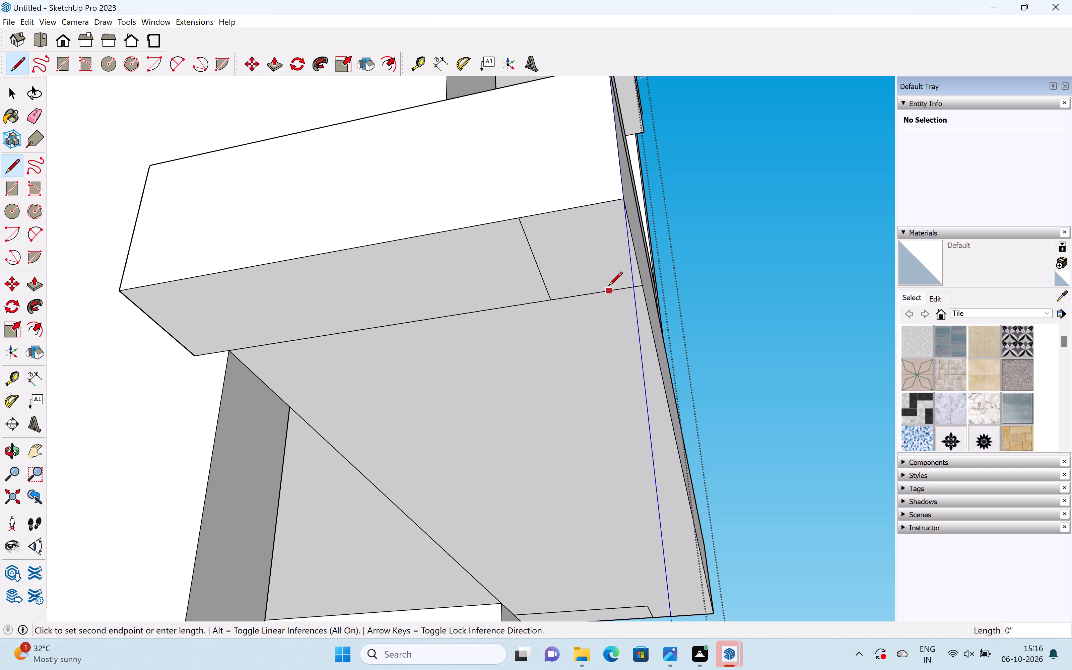
pyautogui.click(591, 208)
pyautogui.press('space')
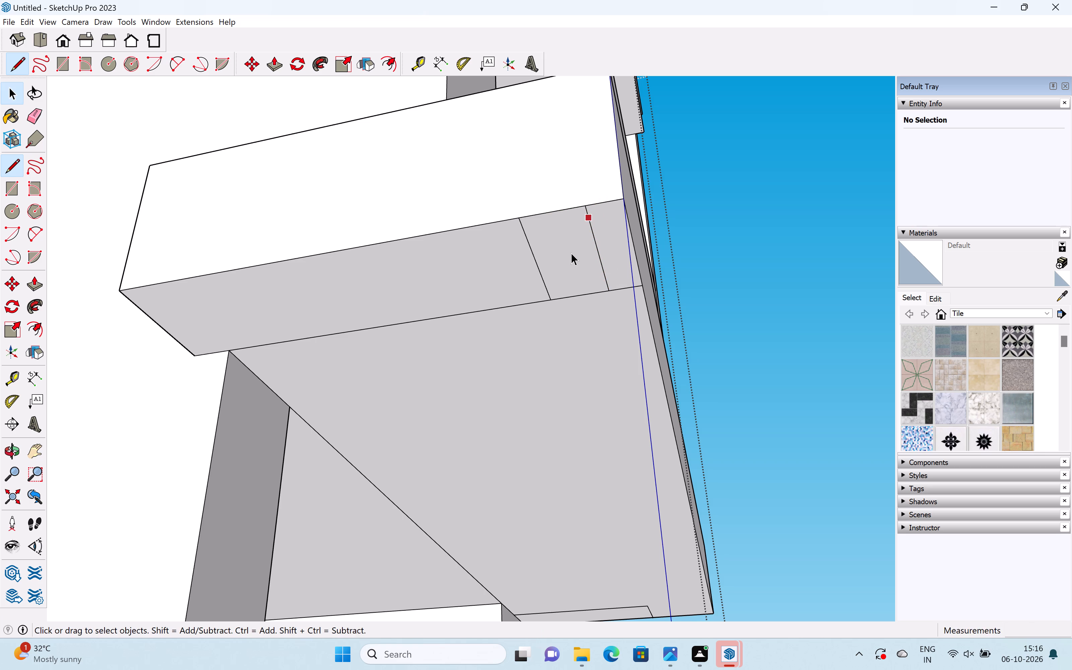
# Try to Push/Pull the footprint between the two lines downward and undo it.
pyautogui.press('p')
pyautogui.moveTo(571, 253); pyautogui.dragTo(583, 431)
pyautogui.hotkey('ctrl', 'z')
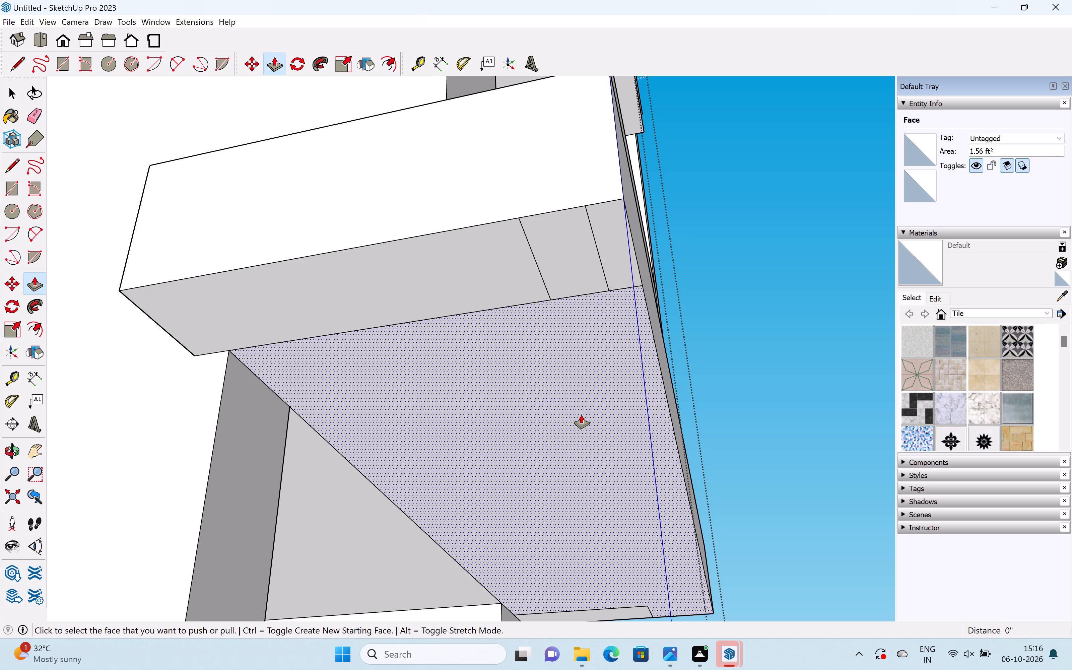
# Push/Pull the footprint between the two lines down about 10' 5/16" to ground level to form a post.
pyautogui.click(573, 277)
pyautogui.scroll(-4, 588, 433)
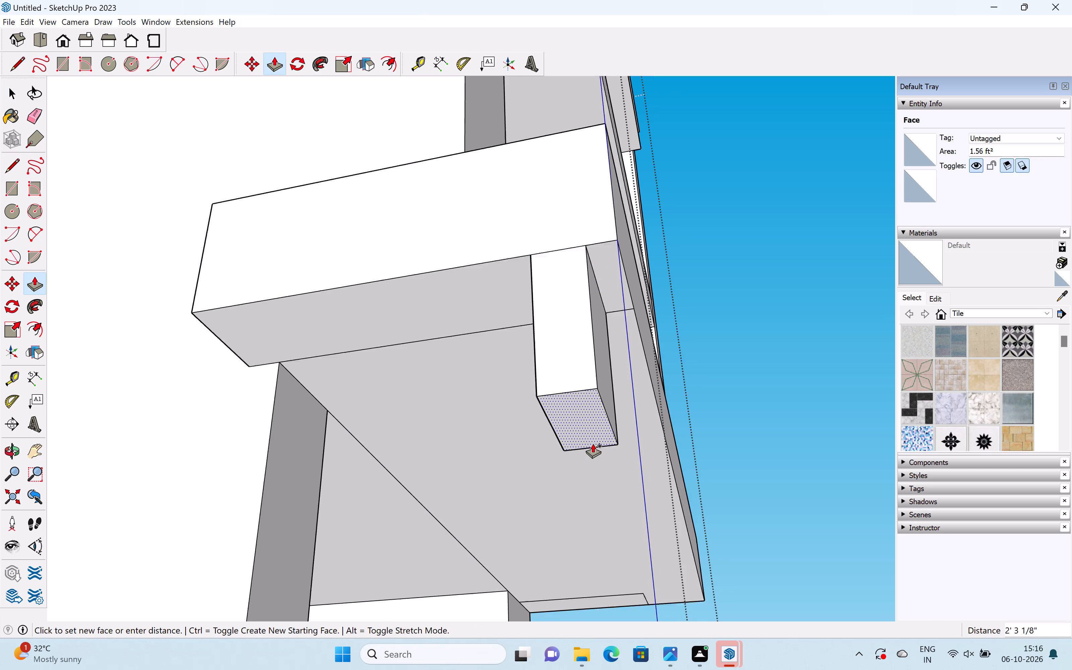
pyautogui.scroll(-20, 593, 444)
pyautogui.scroll(-14, 593, 444)
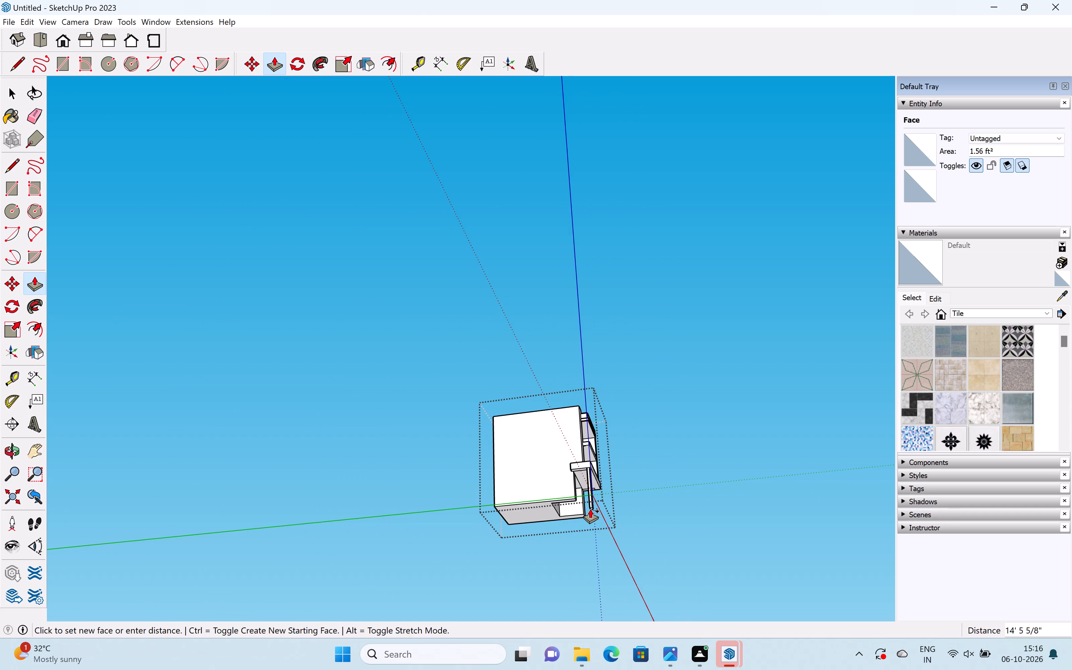
pyautogui.moveTo(590, 509); pyautogui.dragTo(507, 636, button='middle')
pyautogui.scroll(18, 575, 494)
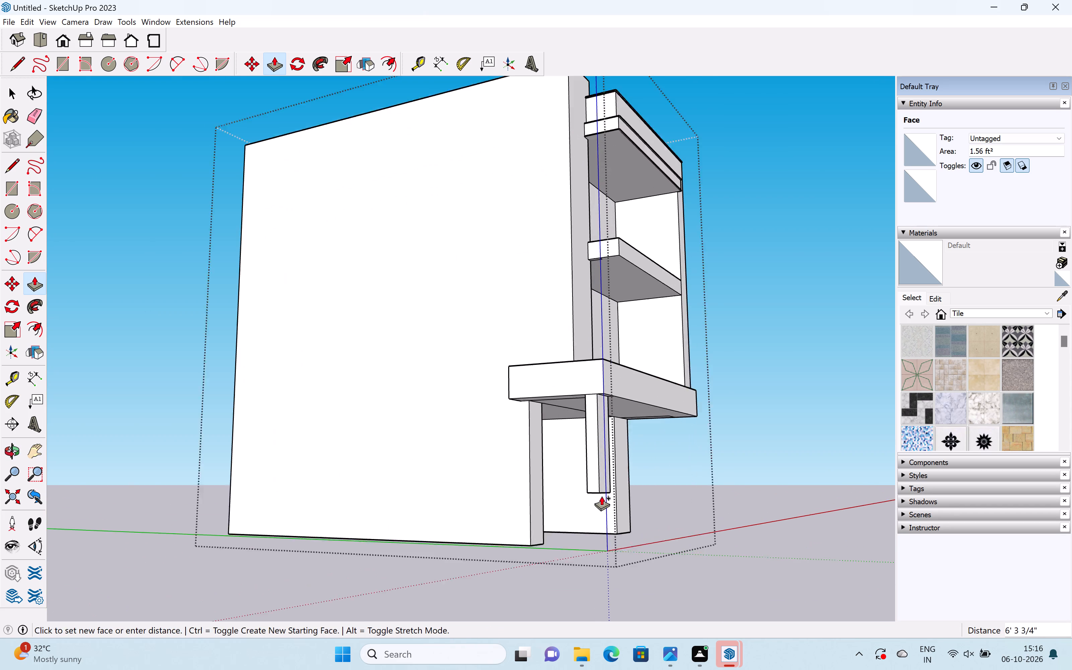
pyautogui.click(609, 562)
pyautogui.scroll(4, 601, 544)
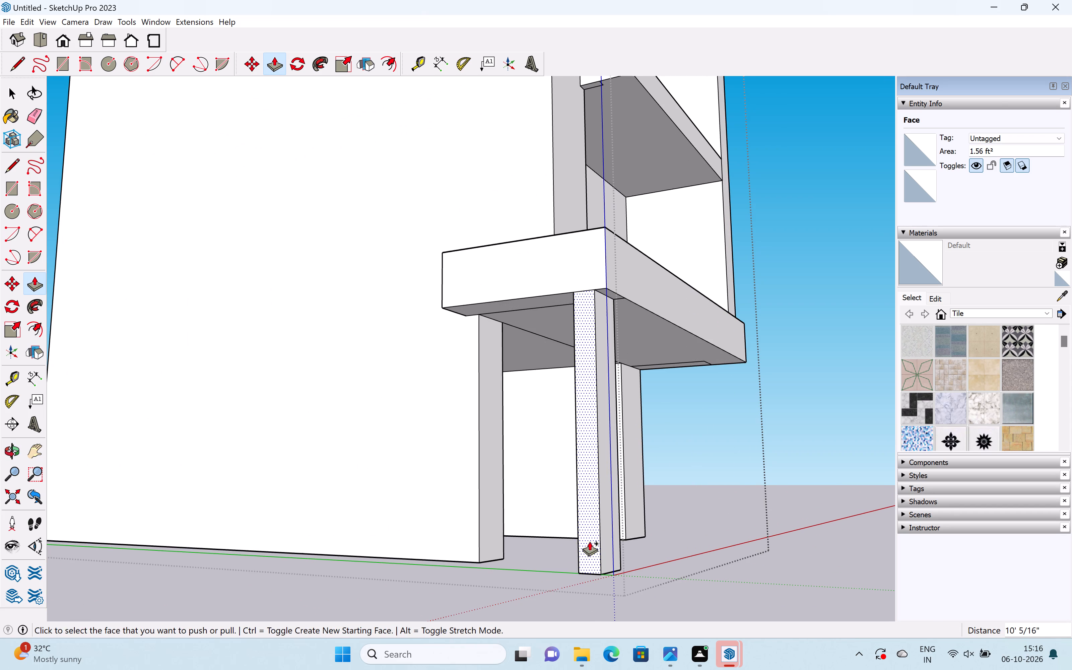
# Push/Pull the post's outer side face inward about 9 13/16" to thin the post.
pyautogui.press('space')
pyautogui.press('p')
pyautogui.moveTo(585, 547); pyautogui.dragTo(596, 540)
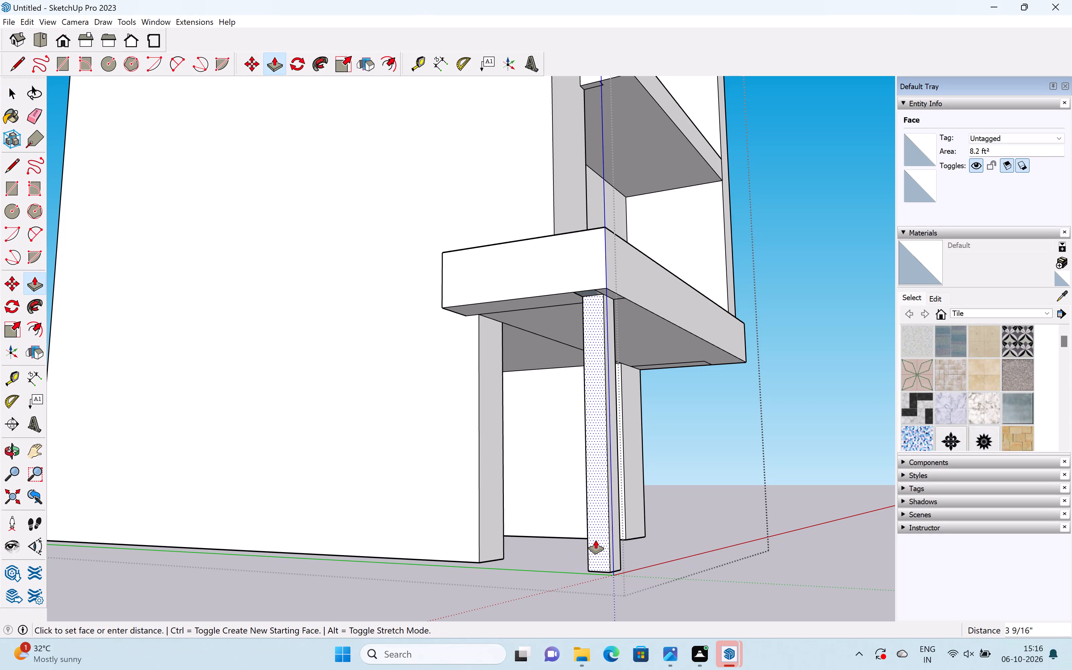
pyautogui.moveTo(596, 540); pyautogui.dragTo(593, 543)
# Push/Pull the post's inner side face, facing the ground-floor opening, inward about 6 3/8" to slim the post further.
pyautogui.moveTo(688, 508); pyautogui.dragTo(666, 506, button='middle')
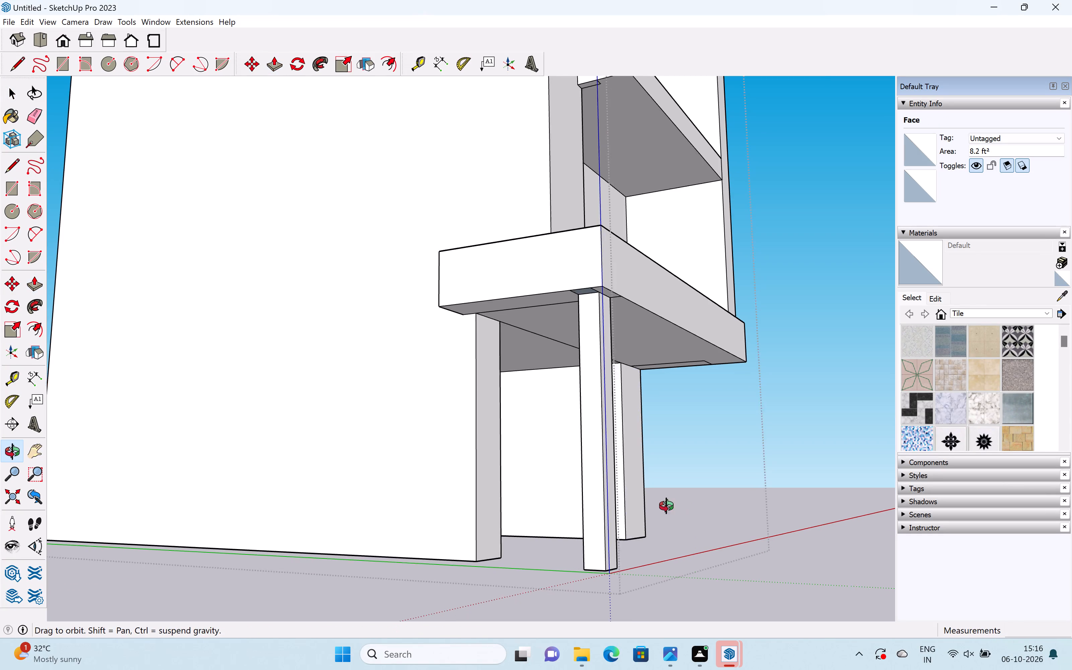
pyautogui.moveTo(666, 506); pyautogui.dragTo(366, 490, button='middle')
pyautogui.scroll(-12, 438, 473)
pyautogui.moveTo(642, 495); pyautogui.dragTo(510, 528, button='middle')
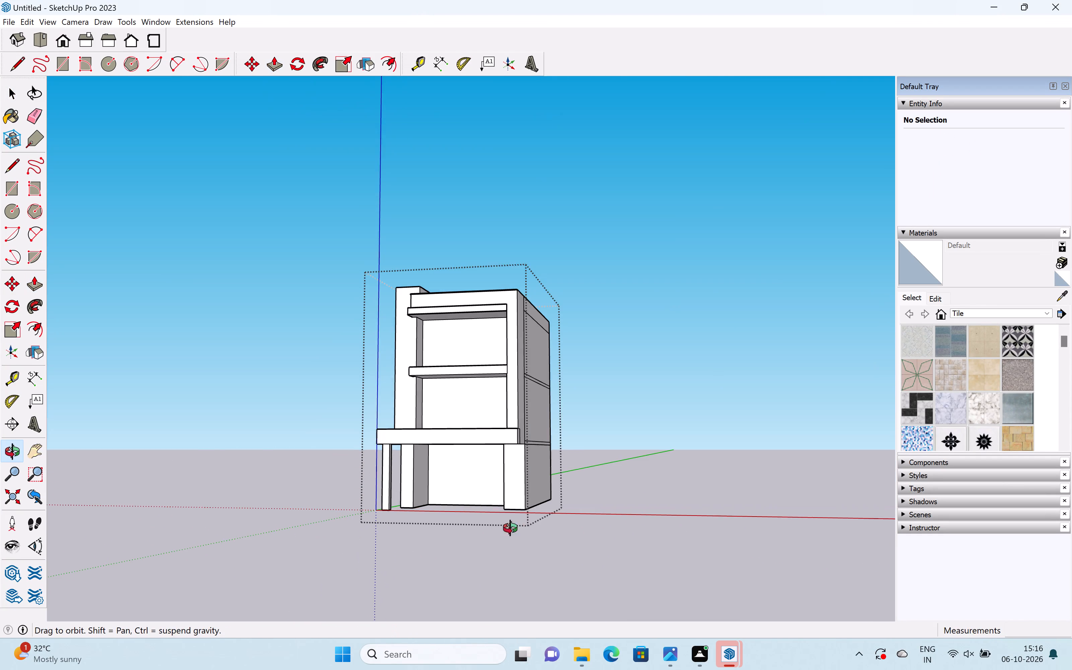
pyautogui.moveTo(510, 528); pyautogui.dragTo(509, 528, button='middle')
pyautogui.keyDown('shift'); pyautogui.moveTo(437, 495); pyautogui.dragTo(603, 508, button='middle'); pyautogui.keyUp('shift')
pyautogui.scroll(12, 569, 504)
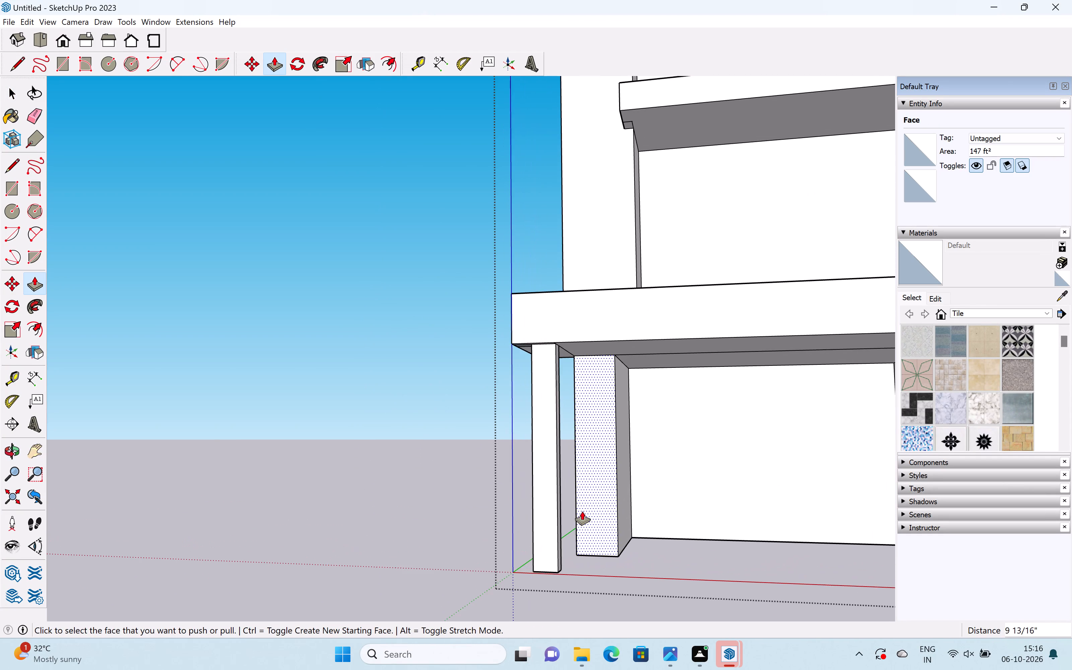
pyautogui.moveTo(582, 511); pyautogui.dragTo(537, 521, button='middle')
pyautogui.scroll(4, 515, 521)
pyautogui.moveTo(511, 524); pyautogui.dragTo(499, 527)
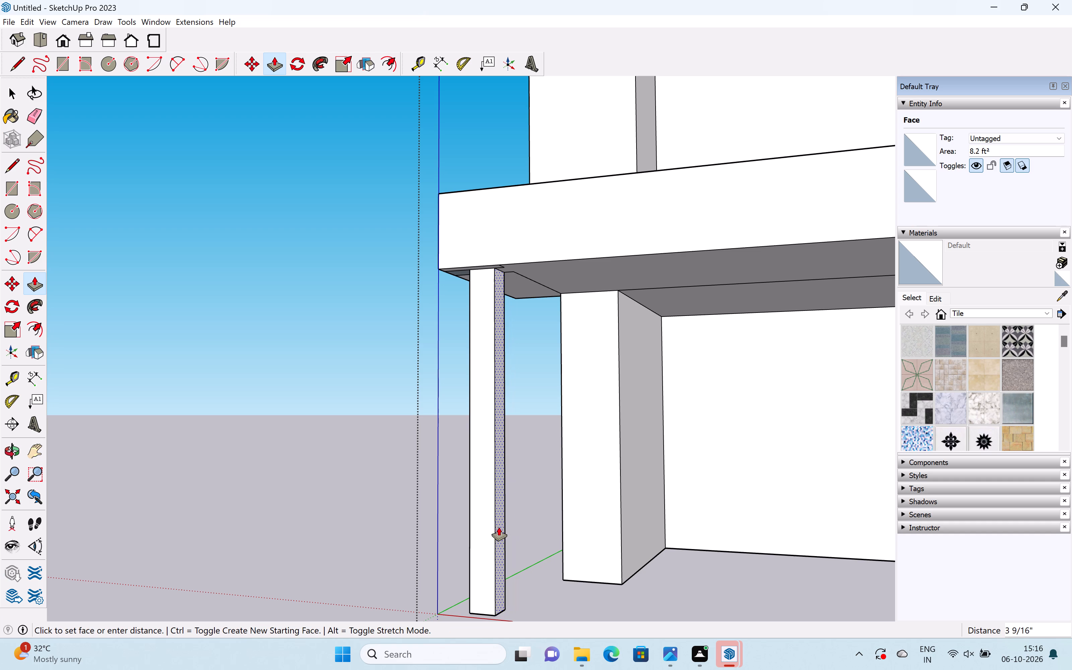
pyautogui.moveTo(499, 527); pyautogui.dragTo(493, 531)
# Reverse the blue leftover face on the slab's underside beside the outer side of the post top.
pyautogui.moveTo(440, 345); pyautogui.dragTo(712, 267, button='middle')
pyautogui.scroll(1, 712, 267)
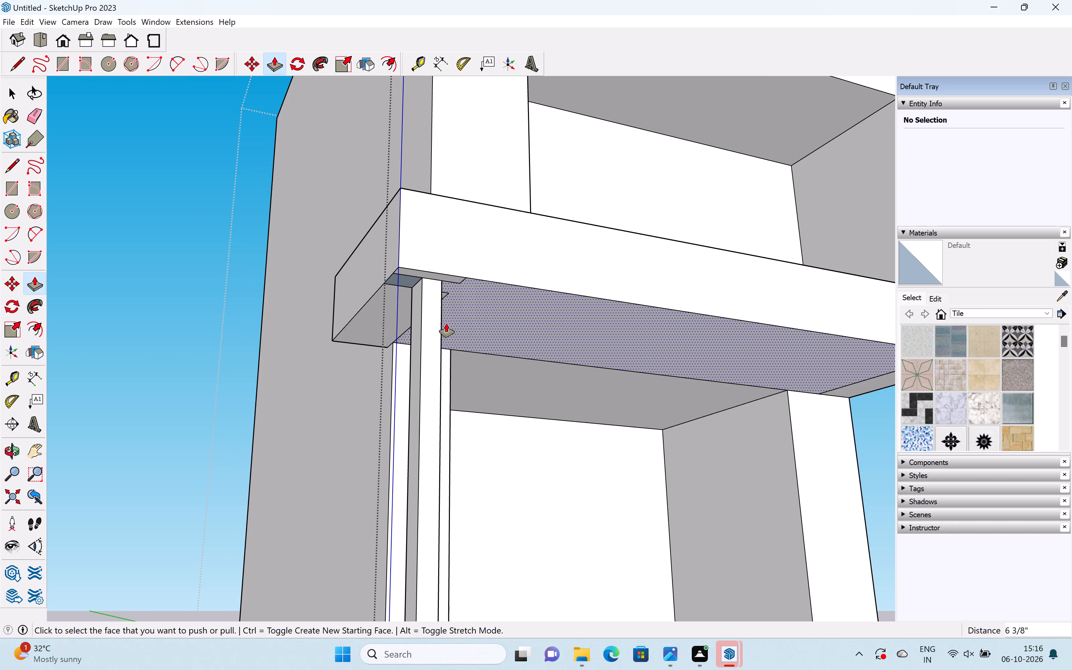
pyautogui.press('space')
pyautogui.keyDown('shift'); pyautogui.moveTo(500, 343); pyautogui.dragTo(829, 399, button='middle'); pyautogui.keyUp('shift')
pyautogui.scroll(7, 828, 364)
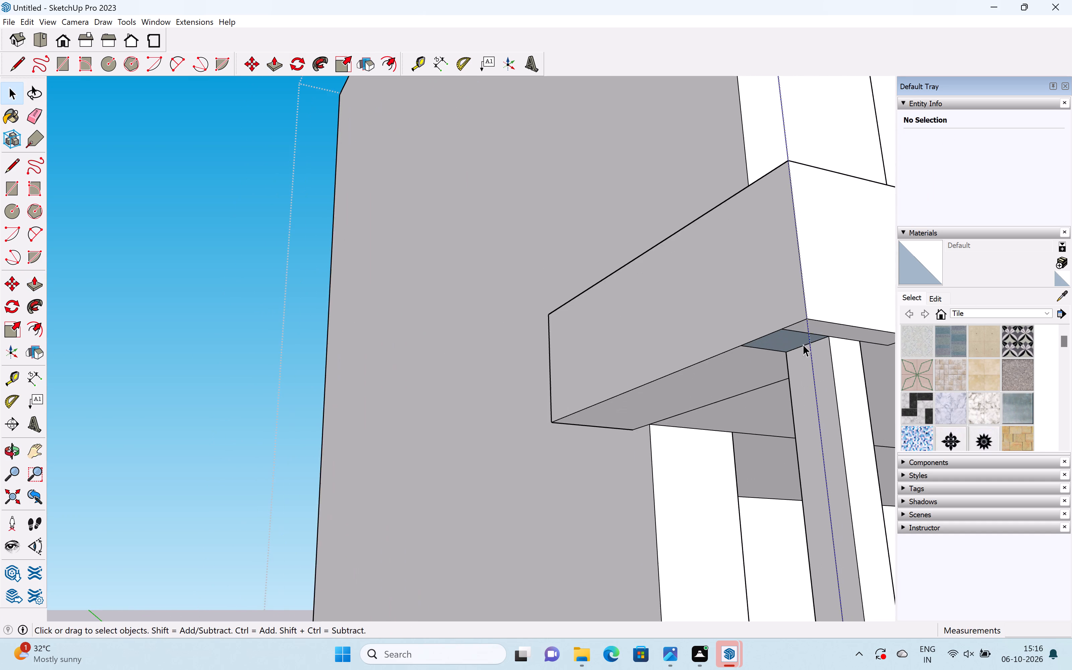
pyautogui.moveTo(802, 338); pyautogui.dragTo(827, 260, button='middle')
pyautogui.rightClick(790, 345)
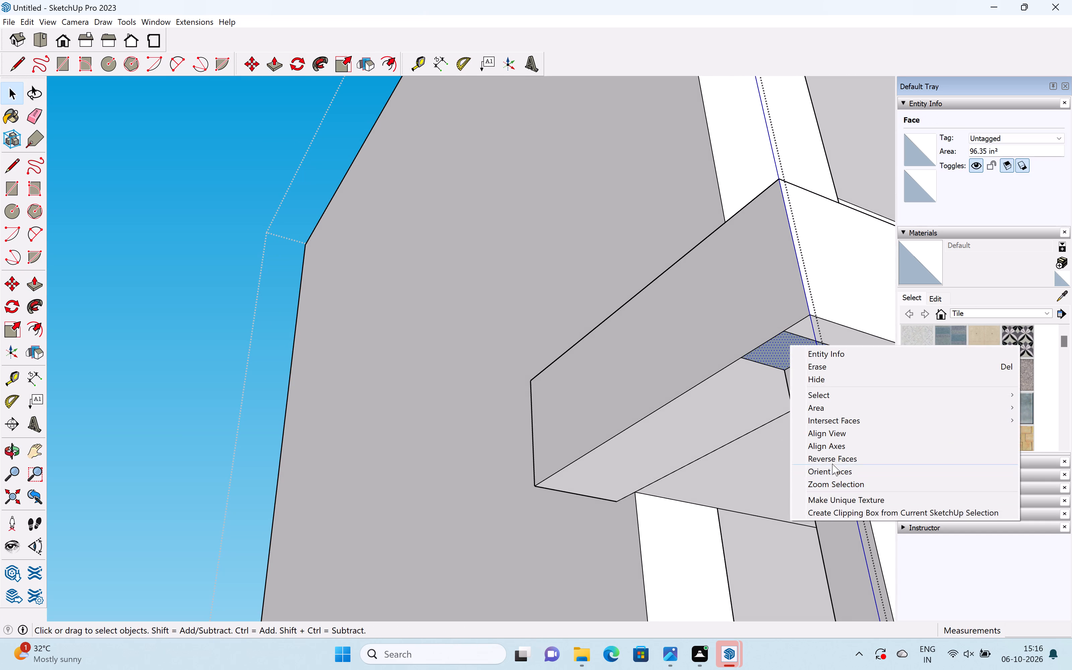
pyautogui.click(833, 462)
# Erase the edges bounding the reversed face so it merges into the slab's underside strip.
pyautogui.scroll(6, 803, 367)
pyautogui.press('e')
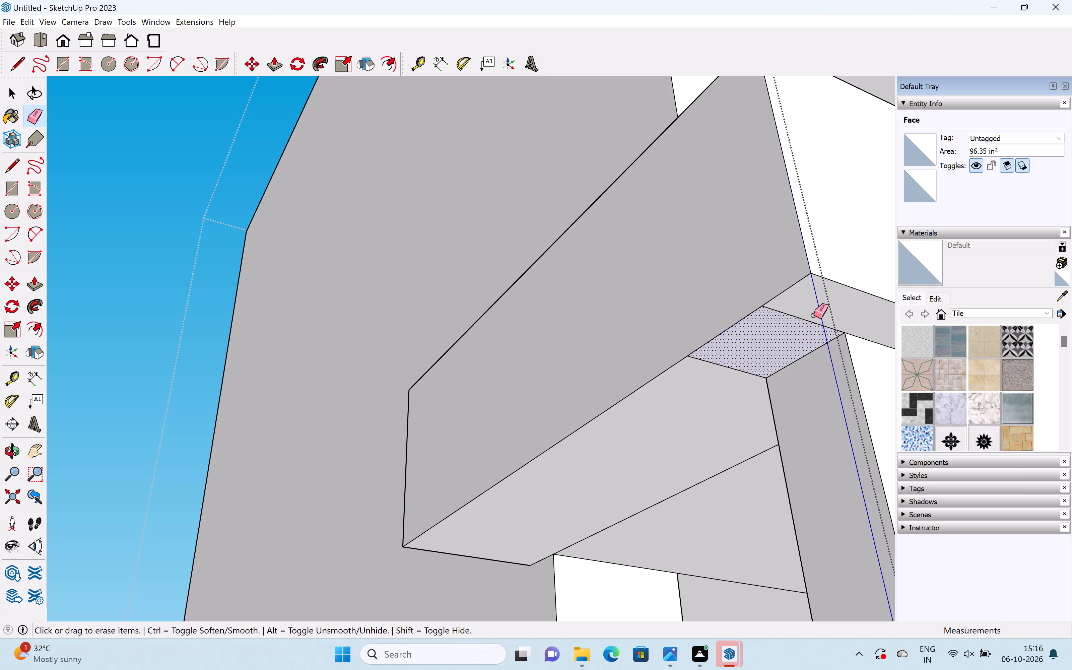
pyautogui.moveTo(814, 315); pyautogui.dragTo(806, 323)
pyautogui.moveTo(750, 361); pyautogui.dragTo(731, 381)
pyautogui.scroll(-12, 738, 377)
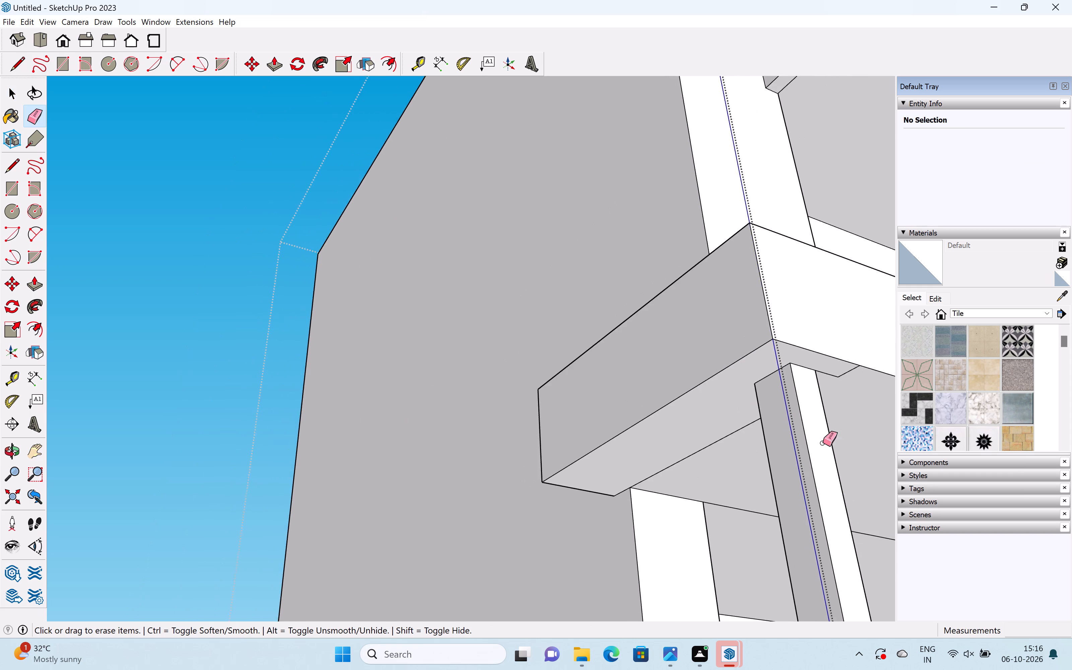
# Erase the leftover edges on the slab's underside at the inner side of the post, including the strip's dividing line.
pyautogui.moveTo(828, 439); pyautogui.dragTo(565, 395, button='middle')
pyautogui.moveTo(496, 232); pyautogui.dragTo(495, 231)
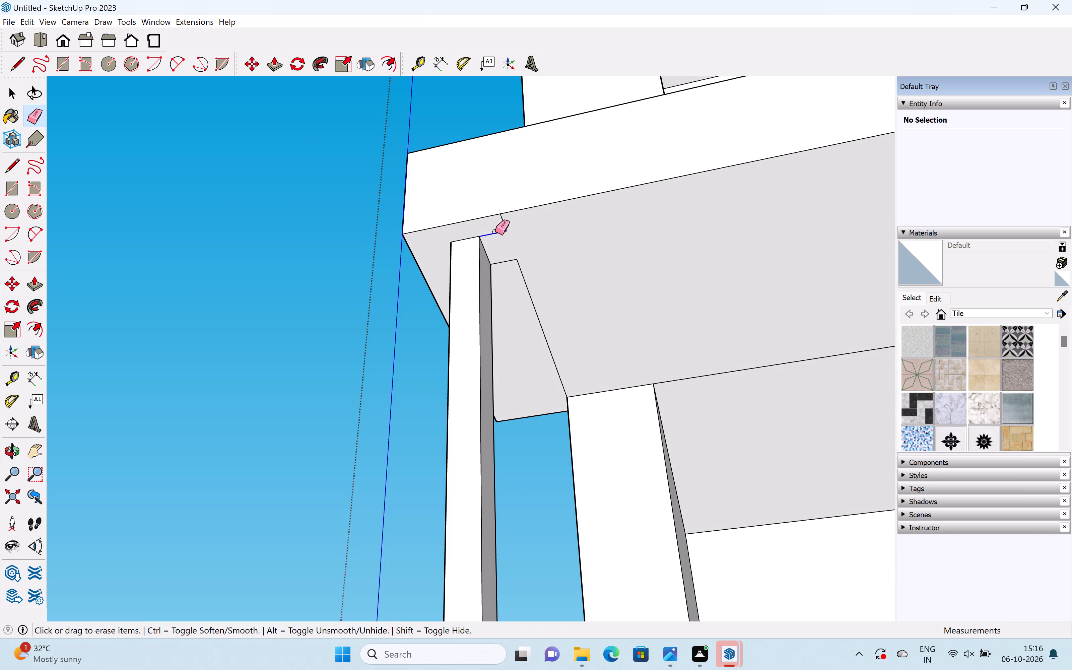
pyautogui.moveTo(495, 231); pyautogui.dragTo(505, 257)
pyautogui.moveTo(505, 257); pyautogui.dragTo(507, 267)
pyautogui.click(508, 223)
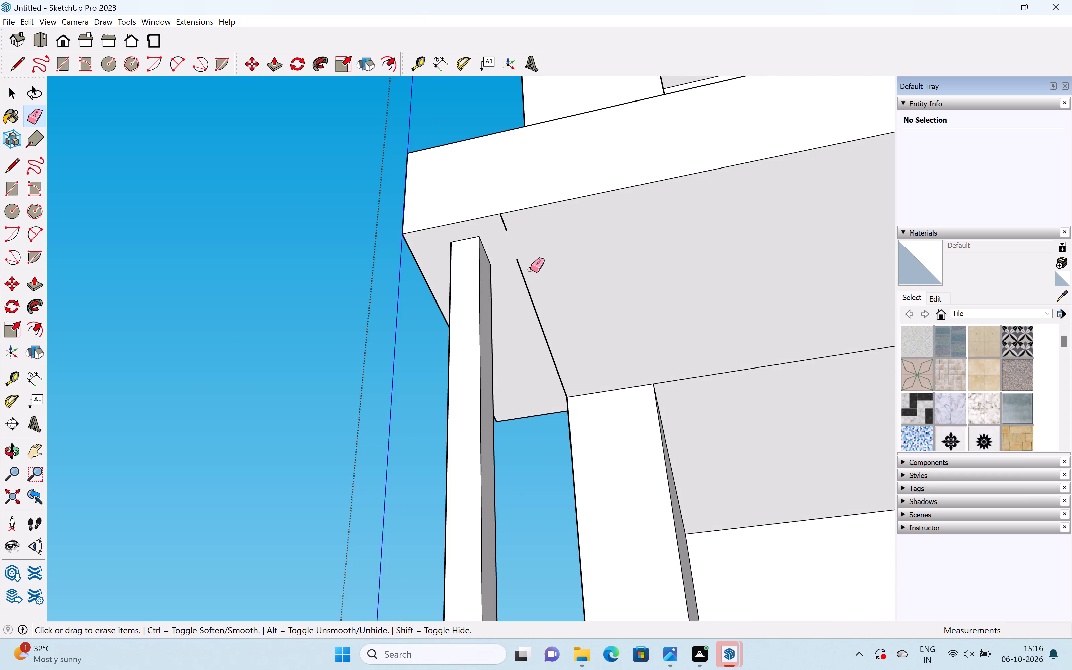
pyautogui.moveTo(530, 269); pyautogui.dragTo(523, 296)
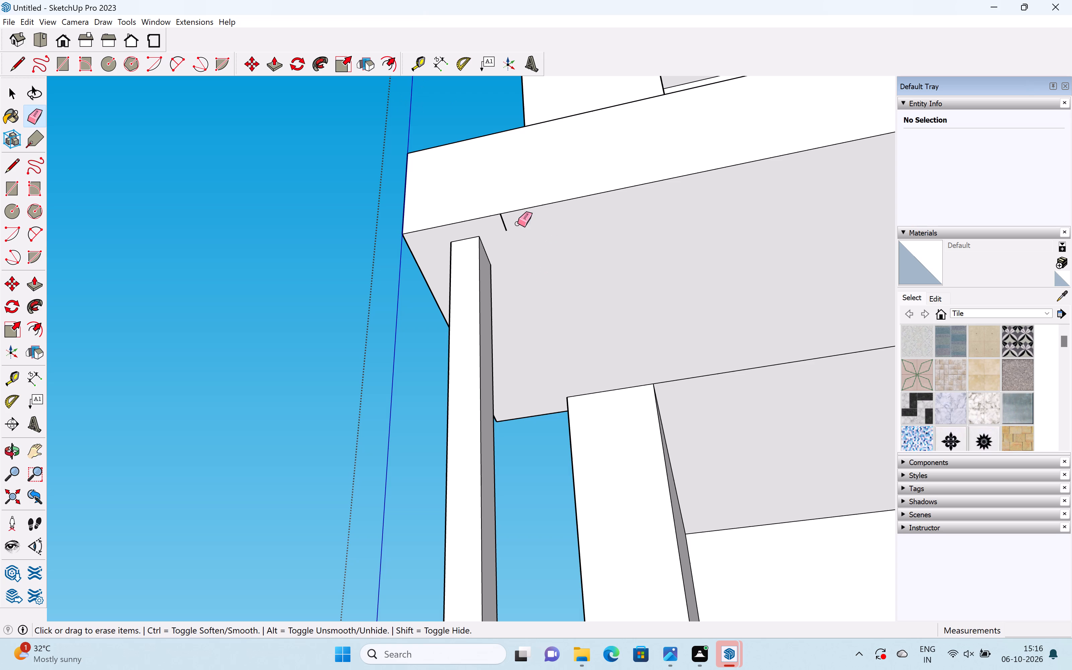
pyautogui.moveTo(512, 221); pyautogui.dragTo(502, 225)
pyautogui.press('space')
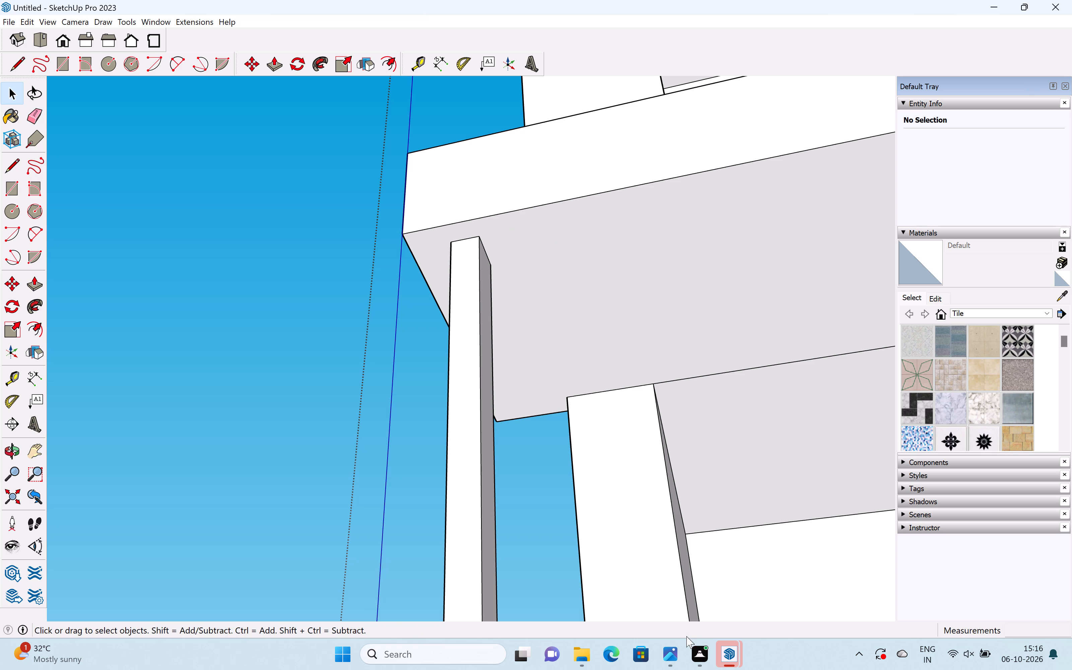
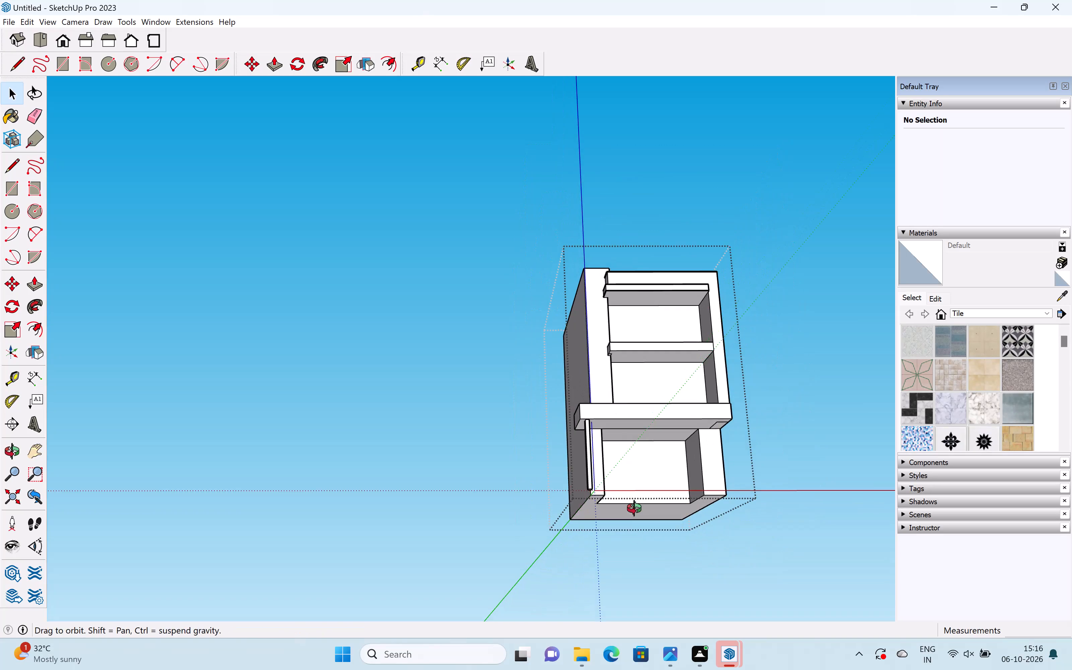
# Examine the shelving unit's counter, shelves and thin front leg from the front, the outer side and below.
pyautogui.scroll(-4, 638, 506)
pyautogui.scroll(5, 610, 484)
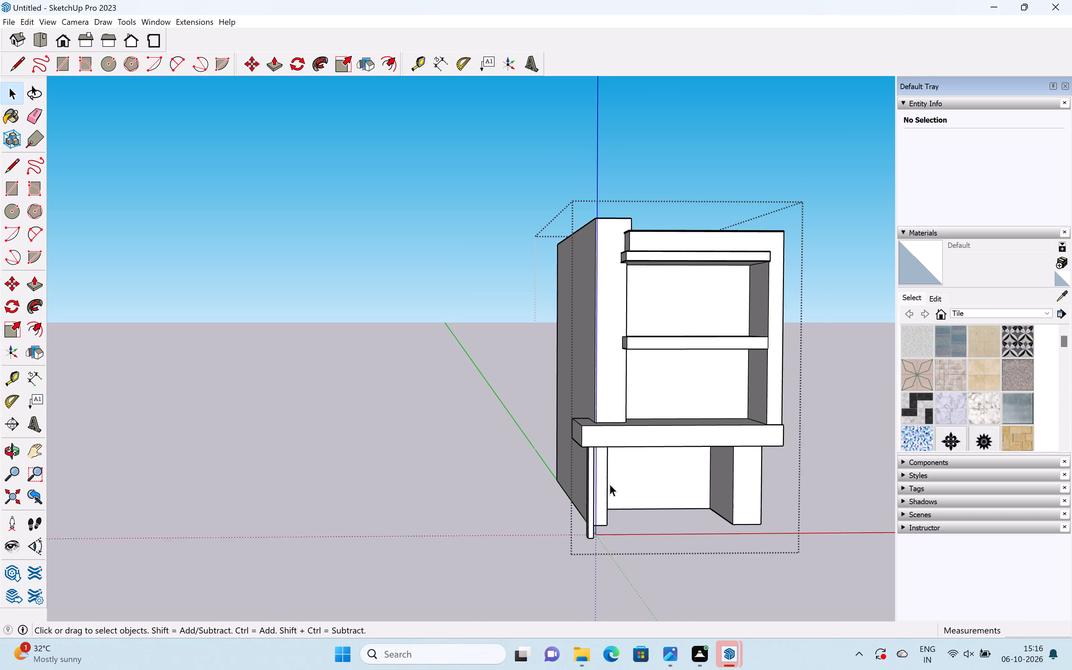
pyautogui.scroll(2, 610, 484)
pyautogui.moveTo(555, 504); pyautogui.dragTo(808, 516, button='middle')
pyautogui.scroll(1, 648, 501)
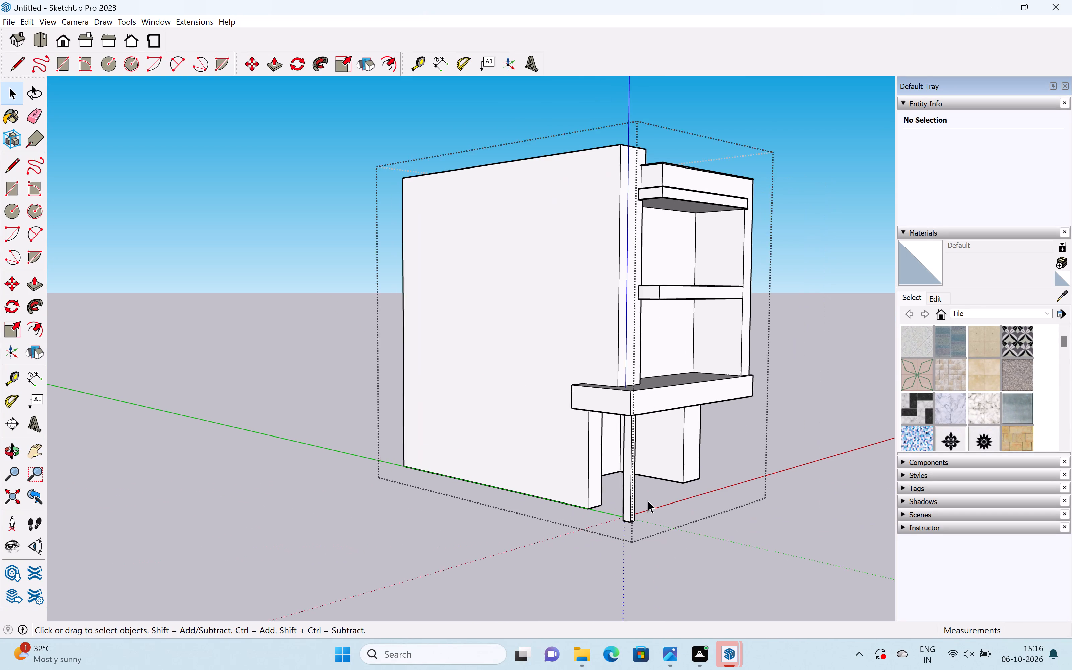
pyautogui.scroll(2, 648, 500)
pyautogui.scroll(-7, 655, 495)
pyautogui.moveTo(732, 469); pyautogui.dragTo(418, 521, button='middle')
pyautogui.scroll(1, 418, 521)
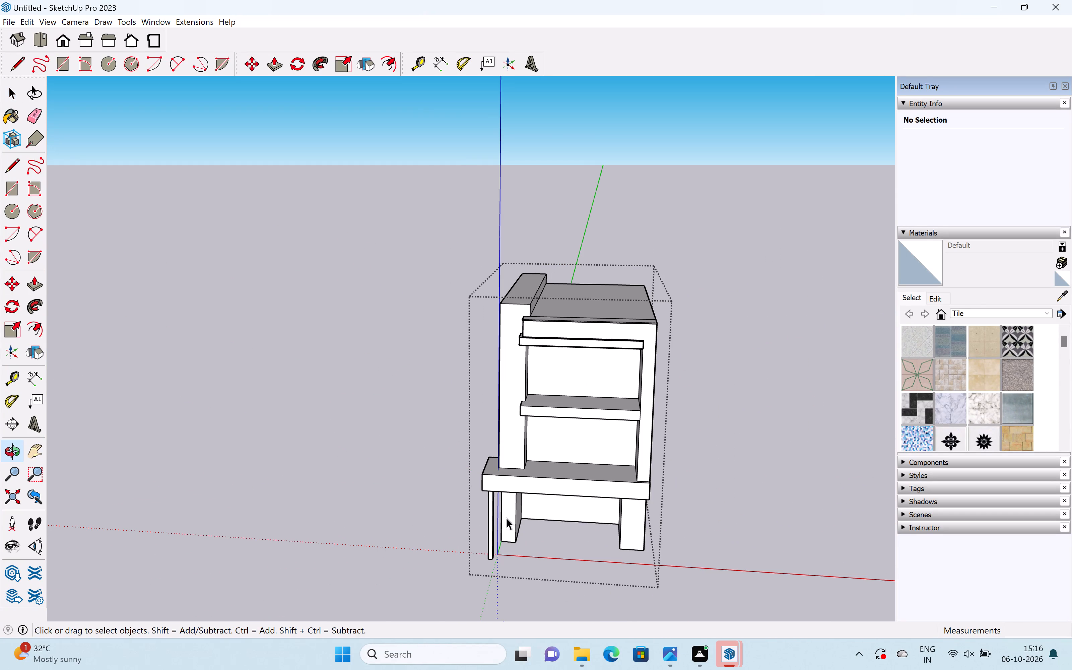
pyautogui.scroll(10, 504, 522)
pyautogui.moveTo(489, 525); pyautogui.dragTo(696, 390, button='middle')
pyautogui.scroll(1, 696, 390)
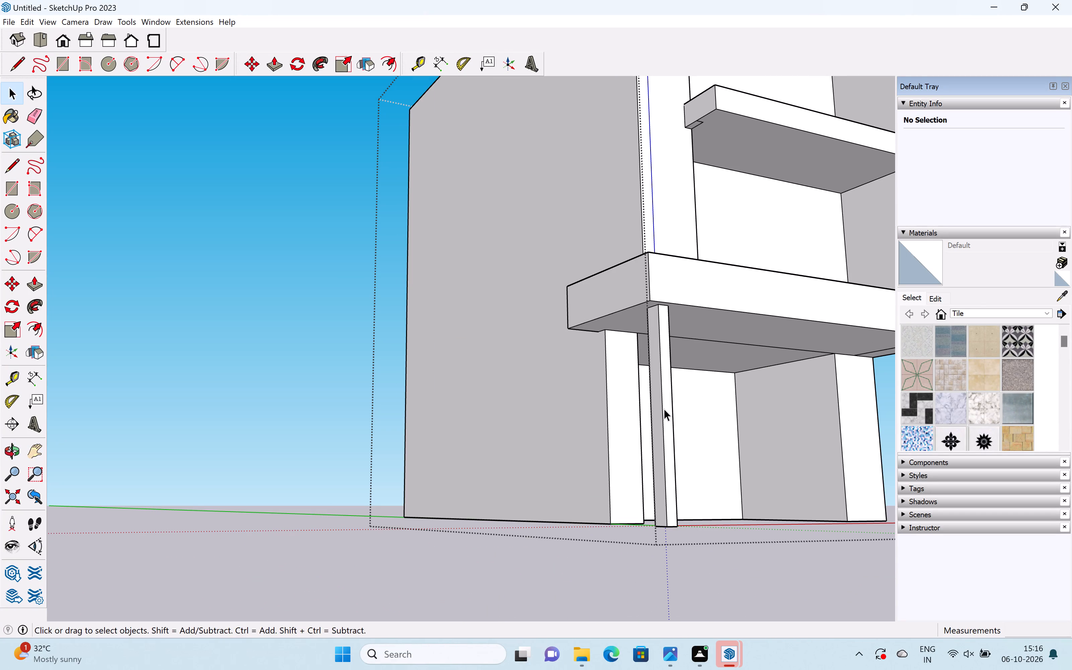
pyautogui.moveTo(664, 409); pyautogui.dragTo(400, 515, button='middle')
pyautogui.scroll(-7, 572, 459)
pyautogui.moveTo(551, 474); pyautogui.dragTo(552, 474, button='middle')
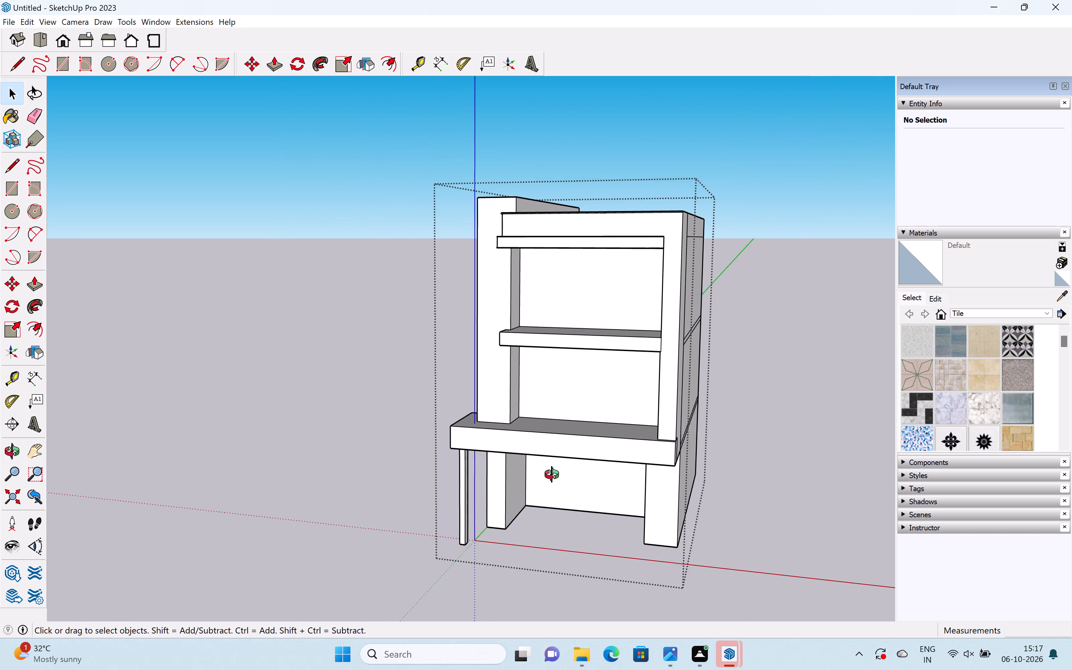
pyautogui.moveTo(552, 474); pyautogui.dragTo(671, 538, button='middle')
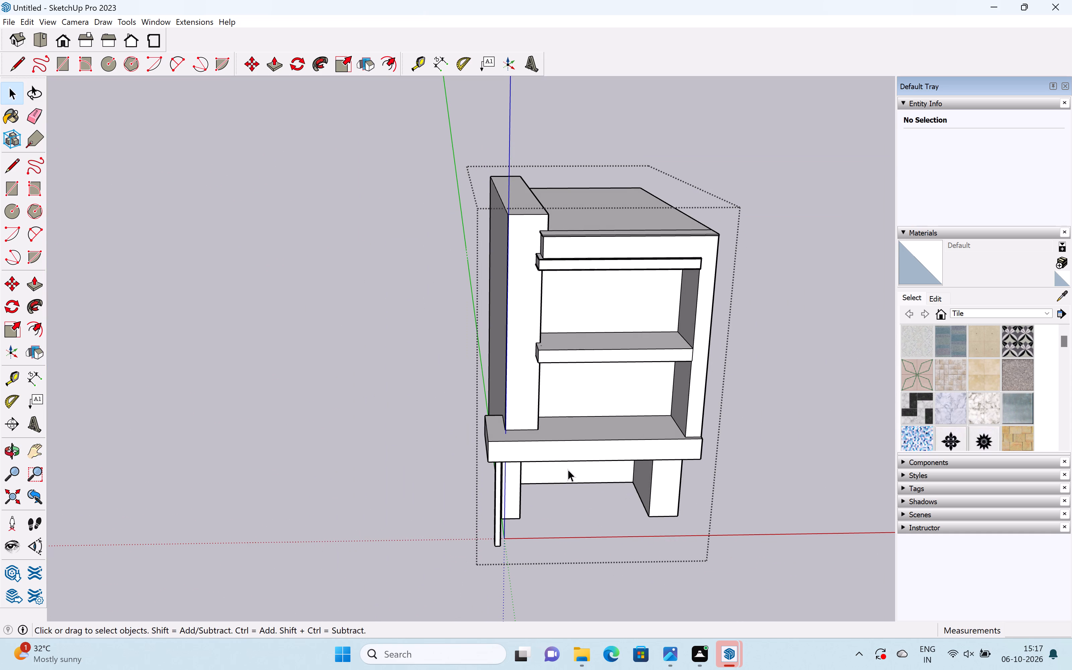
pyautogui.scroll(6, 479, 446)
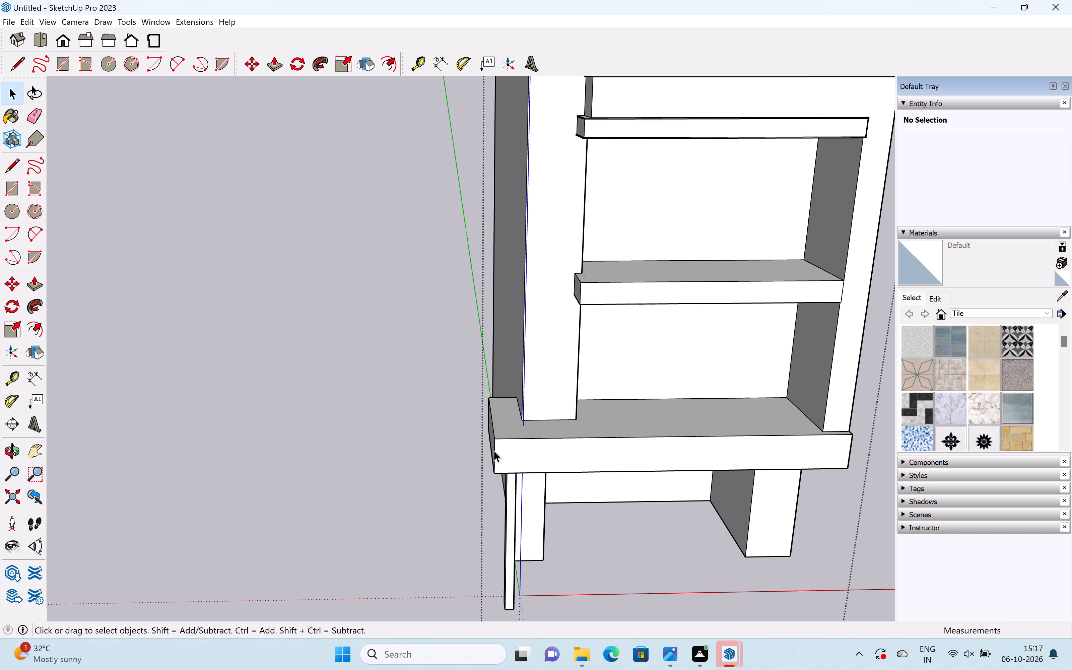
pyautogui.scroll(-8, 493, 448)
# Leave the open group and move the whole shelving unit about 13' 8" back along the green axis.
pyautogui.moveTo(434, 184); pyautogui.dragTo(701, 539)
pyautogui.press('Return')
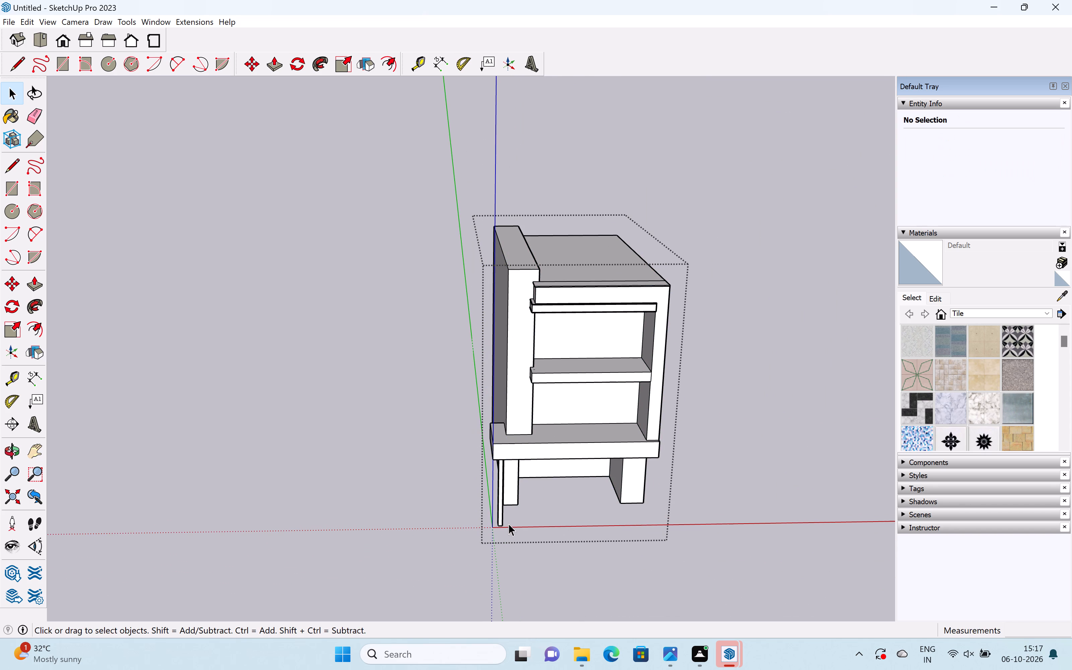
pyautogui.press('space')
pyautogui.click(697, 467)
pyautogui.click(855, 335)
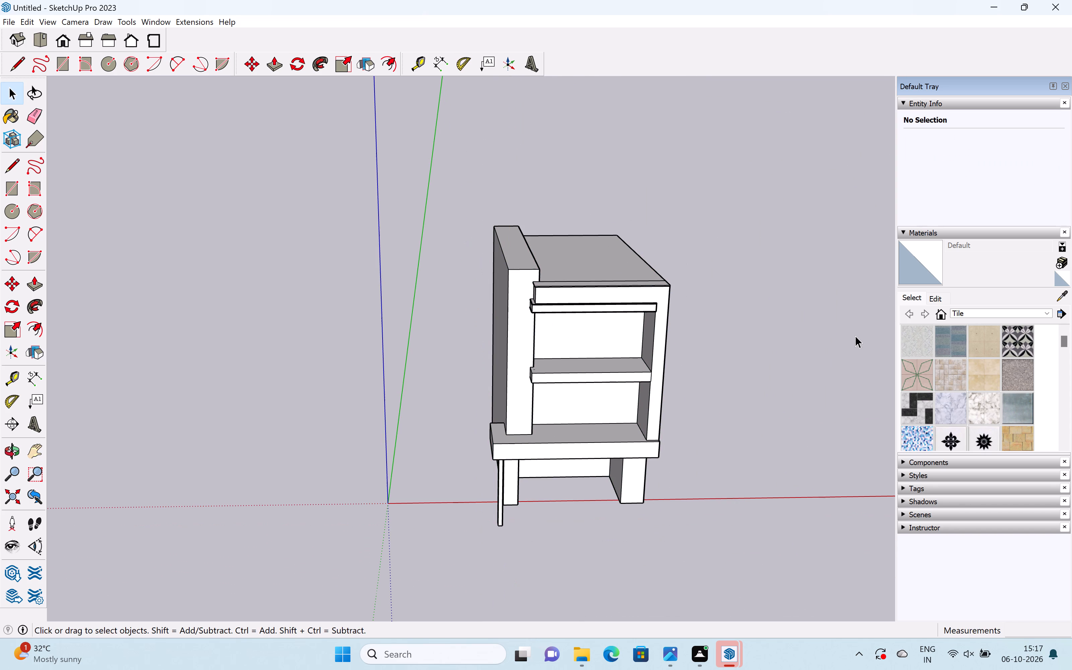
pyautogui.click(853, 336)
pyautogui.moveTo(462, 180); pyautogui.dragTo(687, 552)
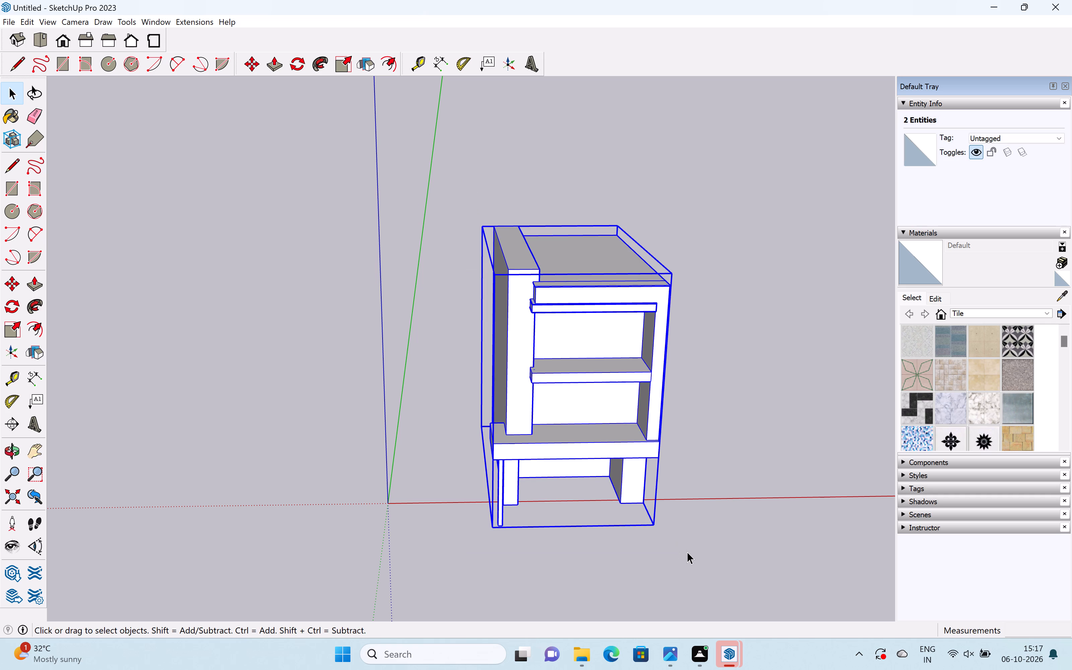
pyautogui.press('m')
pyautogui.click(492, 528)
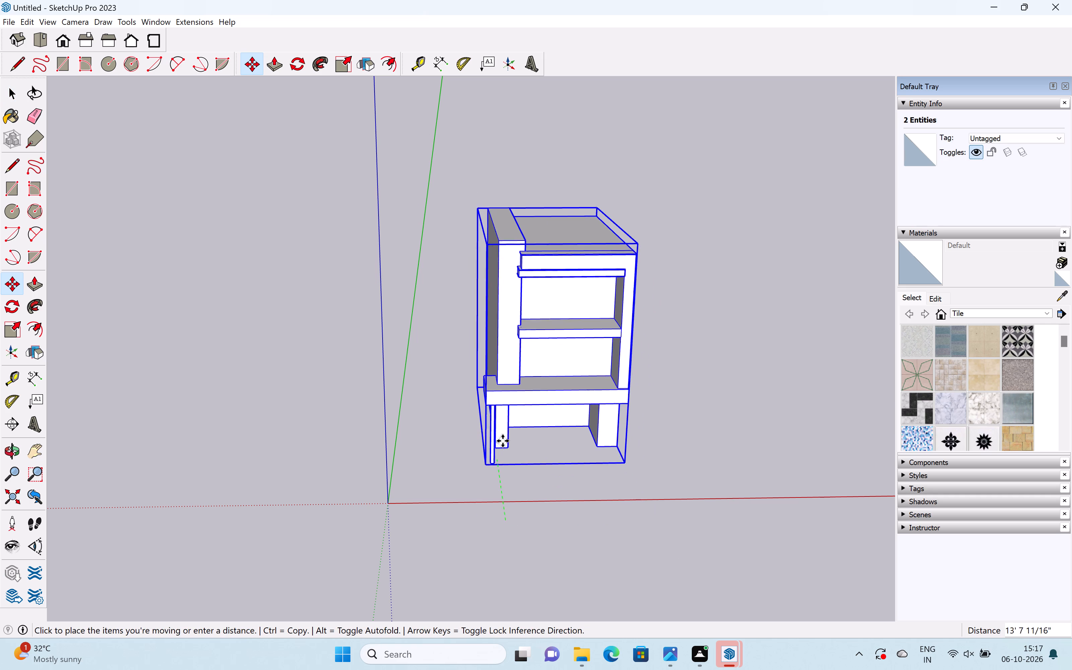
pyautogui.click(512, 442)
pyautogui.press('space')
pyautogui.click(571, 471)
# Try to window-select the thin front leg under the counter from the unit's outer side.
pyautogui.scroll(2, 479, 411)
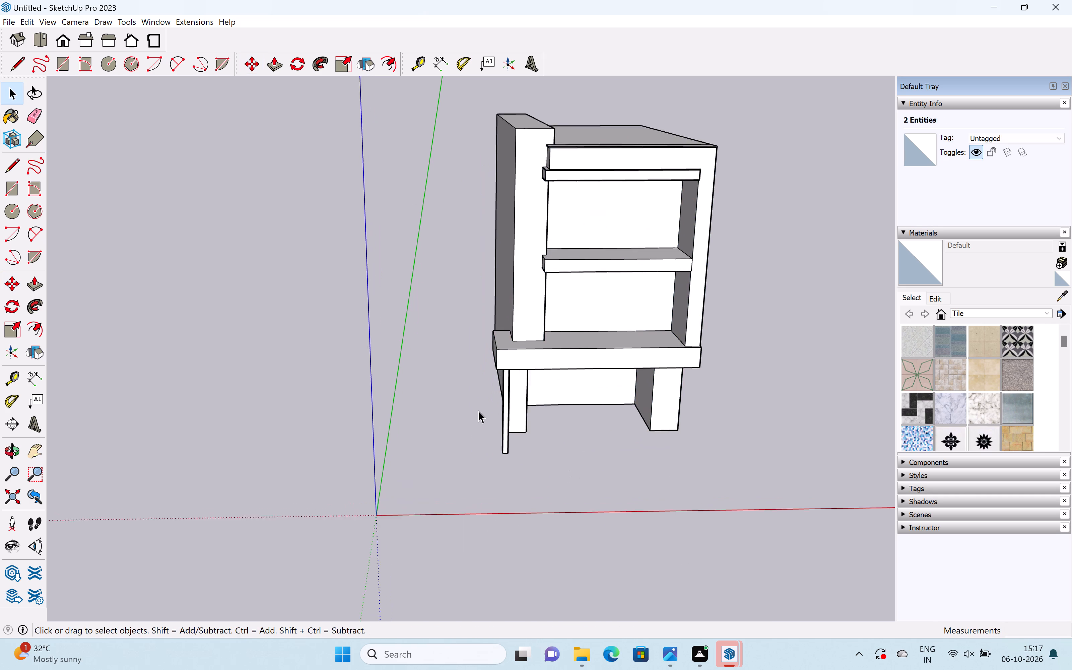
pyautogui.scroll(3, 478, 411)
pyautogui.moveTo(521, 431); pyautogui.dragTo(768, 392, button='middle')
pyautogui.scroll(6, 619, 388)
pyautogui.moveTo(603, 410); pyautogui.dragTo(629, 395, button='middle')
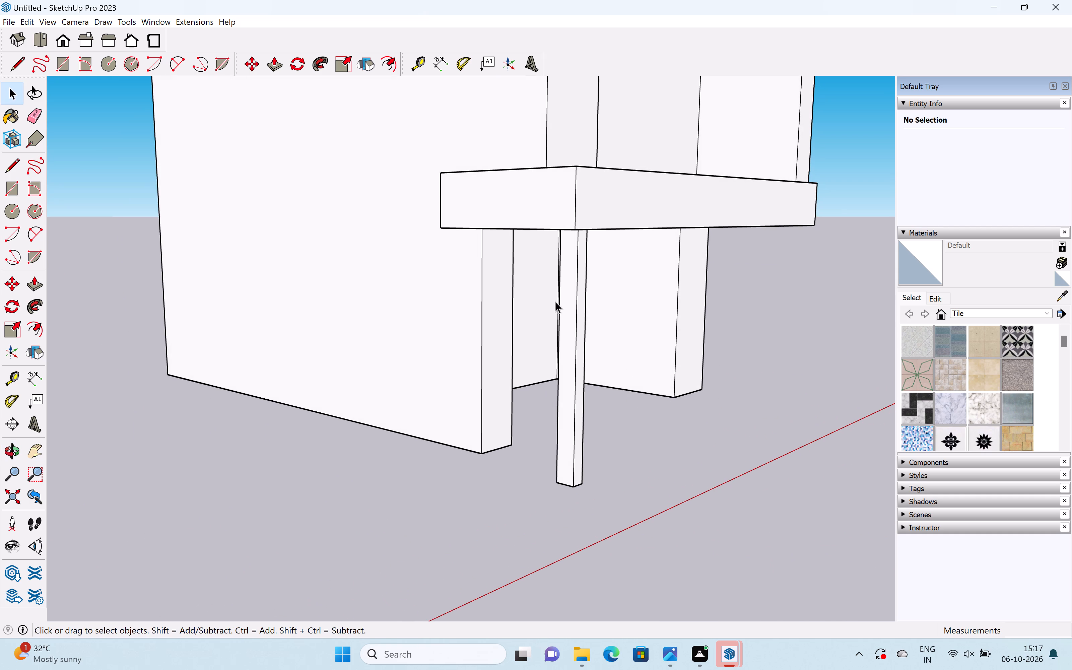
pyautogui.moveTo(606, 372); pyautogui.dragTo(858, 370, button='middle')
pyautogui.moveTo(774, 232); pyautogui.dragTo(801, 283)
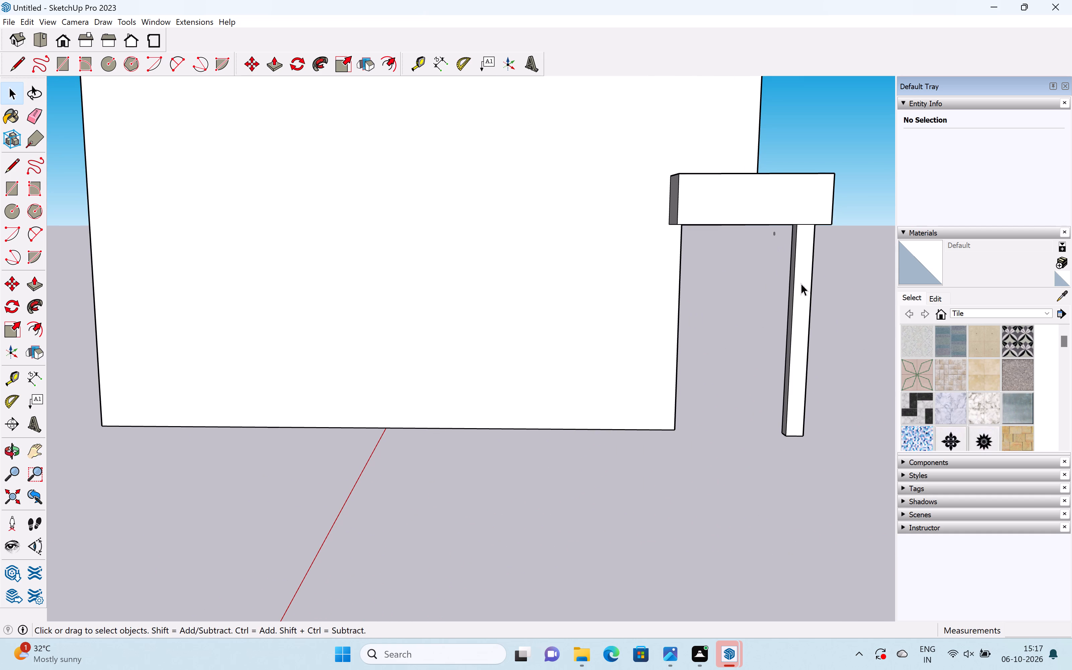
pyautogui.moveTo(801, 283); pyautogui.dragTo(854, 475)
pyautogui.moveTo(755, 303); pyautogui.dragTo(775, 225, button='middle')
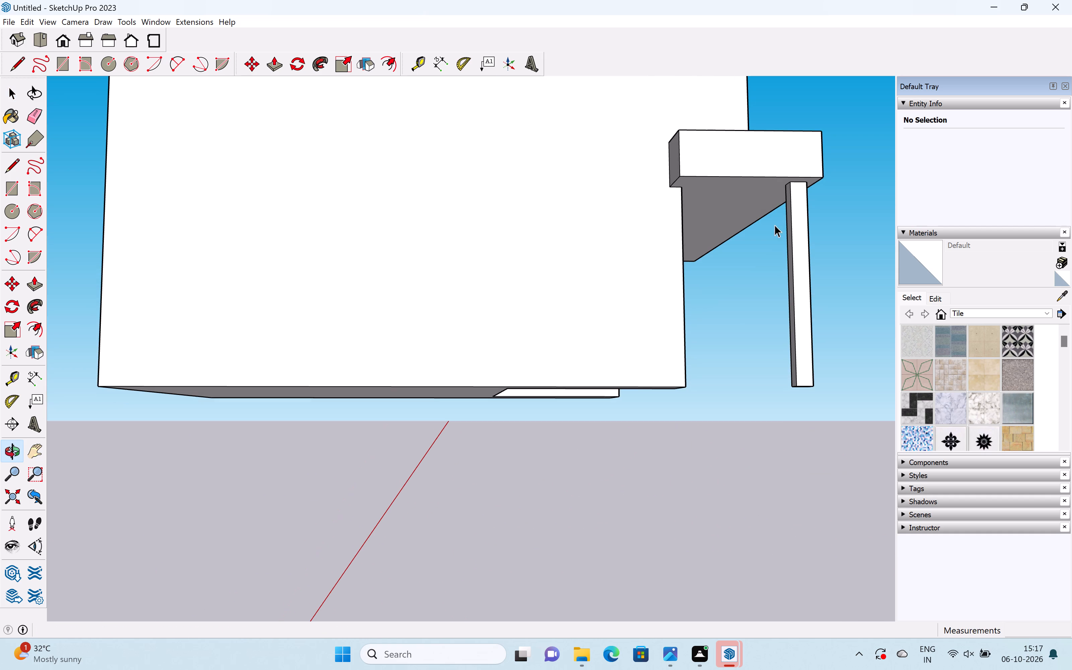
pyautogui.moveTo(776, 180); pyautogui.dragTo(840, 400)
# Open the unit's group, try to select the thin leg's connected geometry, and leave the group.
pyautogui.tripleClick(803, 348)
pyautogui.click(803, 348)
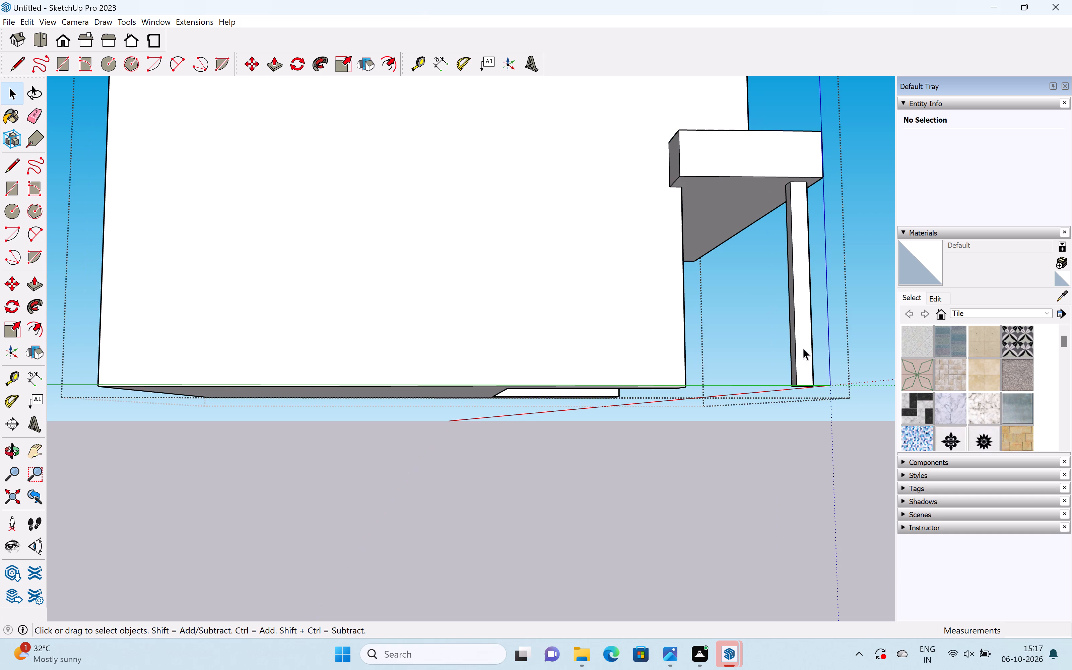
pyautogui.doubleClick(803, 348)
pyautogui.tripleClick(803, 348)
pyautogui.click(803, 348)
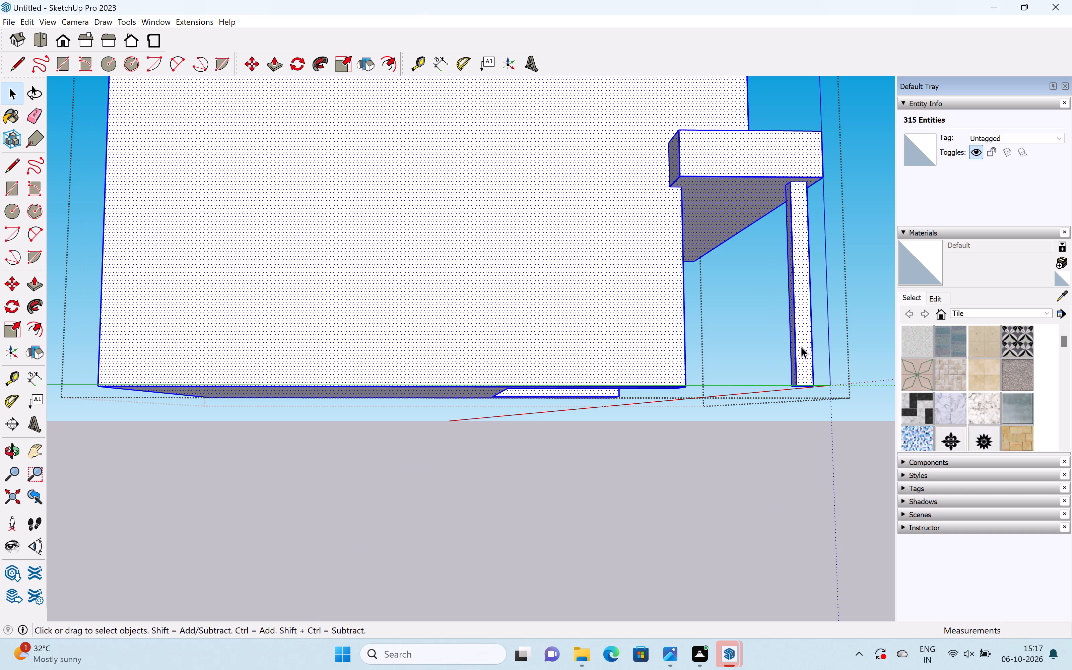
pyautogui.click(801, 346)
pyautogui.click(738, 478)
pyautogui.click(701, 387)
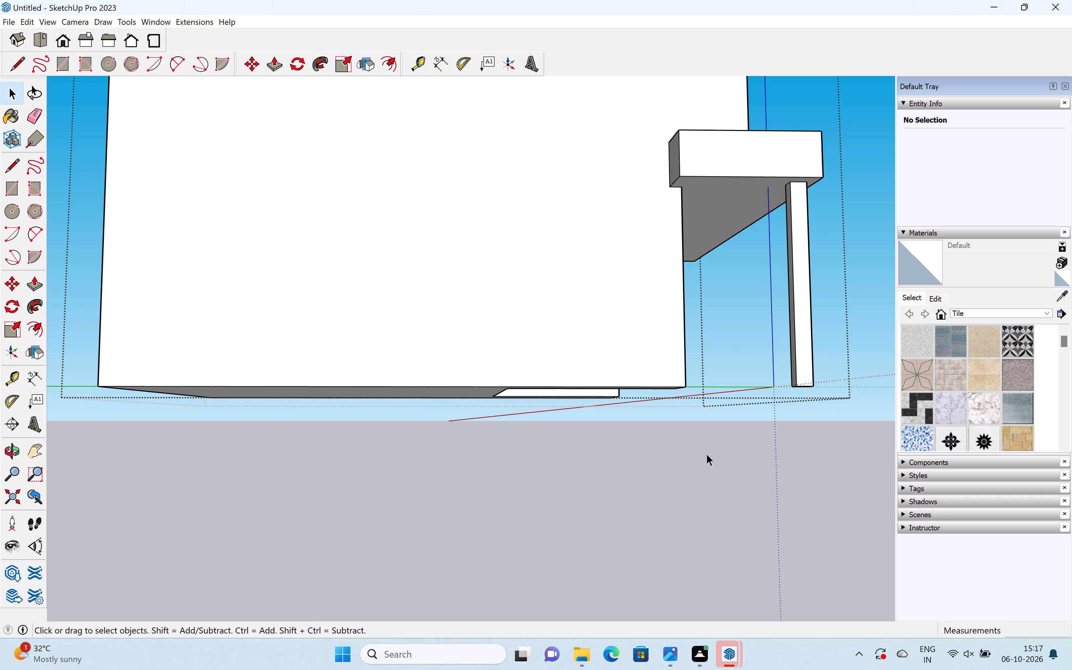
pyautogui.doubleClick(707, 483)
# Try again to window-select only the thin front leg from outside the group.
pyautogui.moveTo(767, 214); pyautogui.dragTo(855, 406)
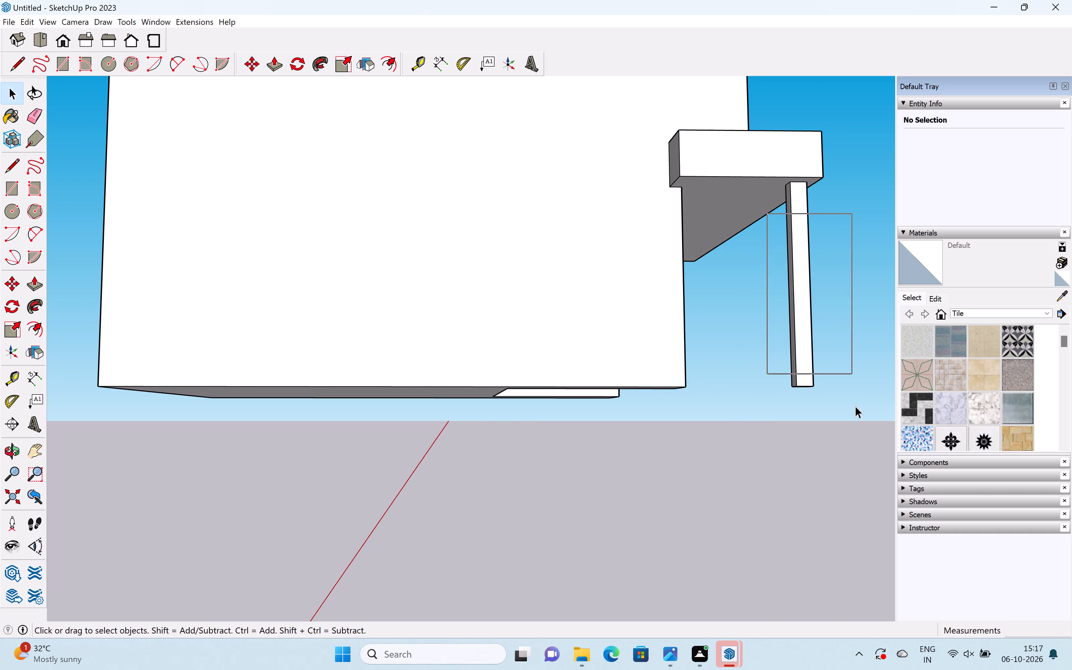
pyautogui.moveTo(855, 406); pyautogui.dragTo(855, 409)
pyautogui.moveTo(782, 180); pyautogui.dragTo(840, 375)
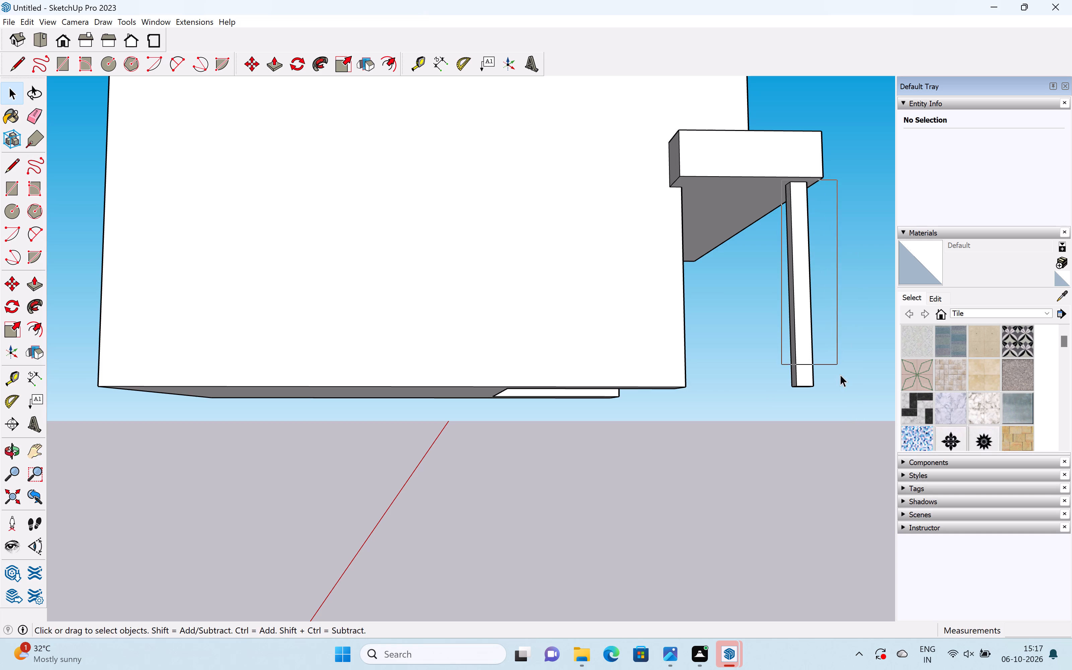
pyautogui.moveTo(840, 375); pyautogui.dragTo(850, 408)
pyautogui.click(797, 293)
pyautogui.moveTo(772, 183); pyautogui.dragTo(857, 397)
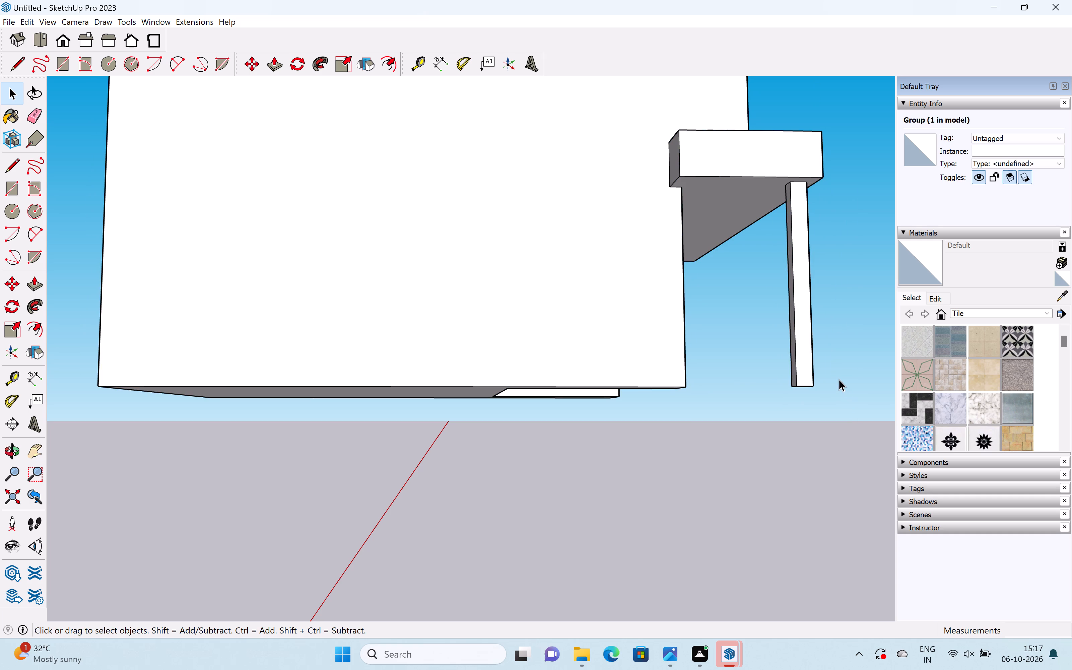
# Examine the whole unit and its thin leg from the front and the outer side.
pyautogui.moveTo(813, 413); pyautogui.dragTo(670, 557, button='middle')
pyautogui.scroll(-11, 664, 544)
pyautogui.moveTo(678, 531); pyautogui.dragTo(434, 537, button='middle')
pyautogui.moveTo(666, 498); pyautogui.dragTo(509, 493, button='middle')
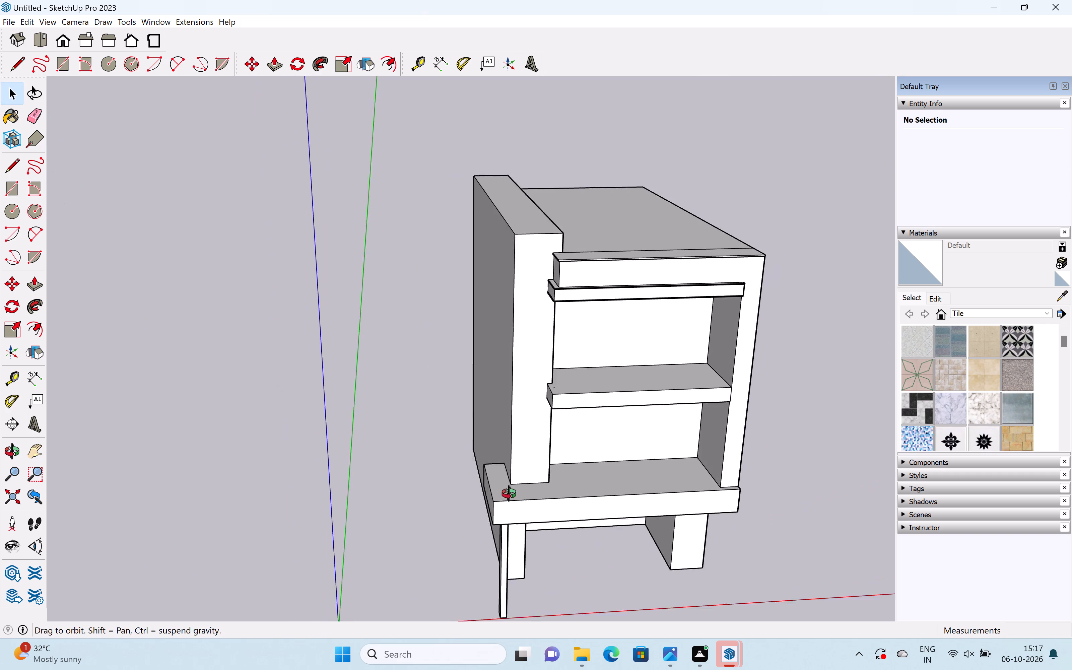
pyautogui.moveTo(509, 493); pyautogui.dragTo(499, 493, button='middle')
pyautogui.keyDown('shift'); pyautogui.moveTo(471, 497); pyautogui.dragTo(636, 451, button='middle'); pyautogui.keyUp('shift')
pyautogui.scroll(1, 555, 486)
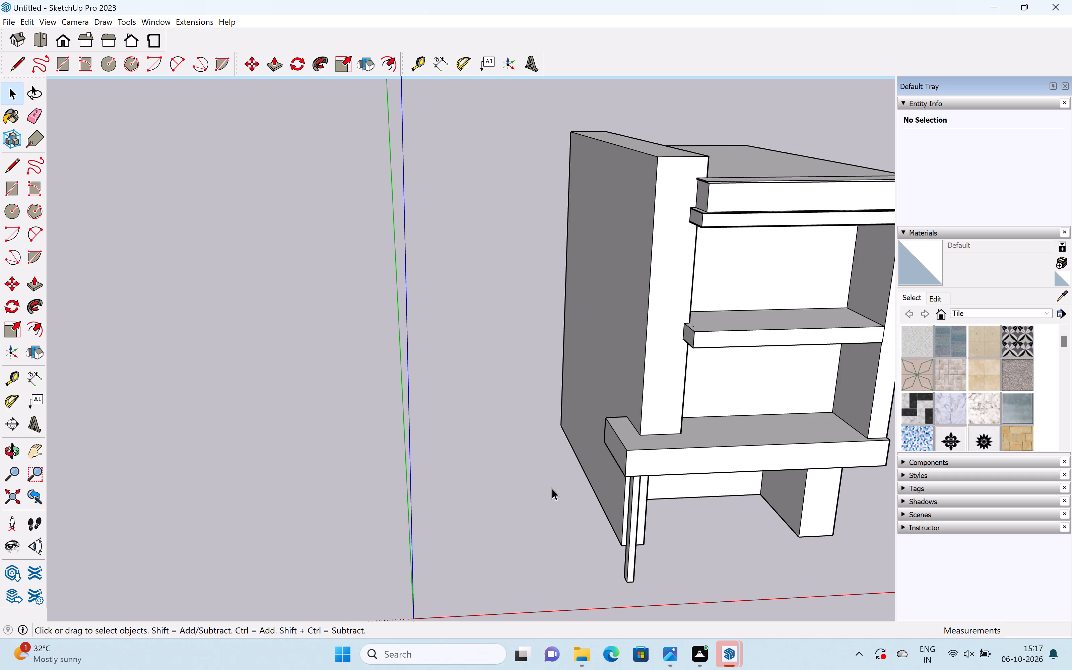
pyautogui.keyDown('shift'); pyautogui.moveTo(551, 487); pyautogui.dragTo(625, 463, button='middle'); pyautogui.keyUp('shift')
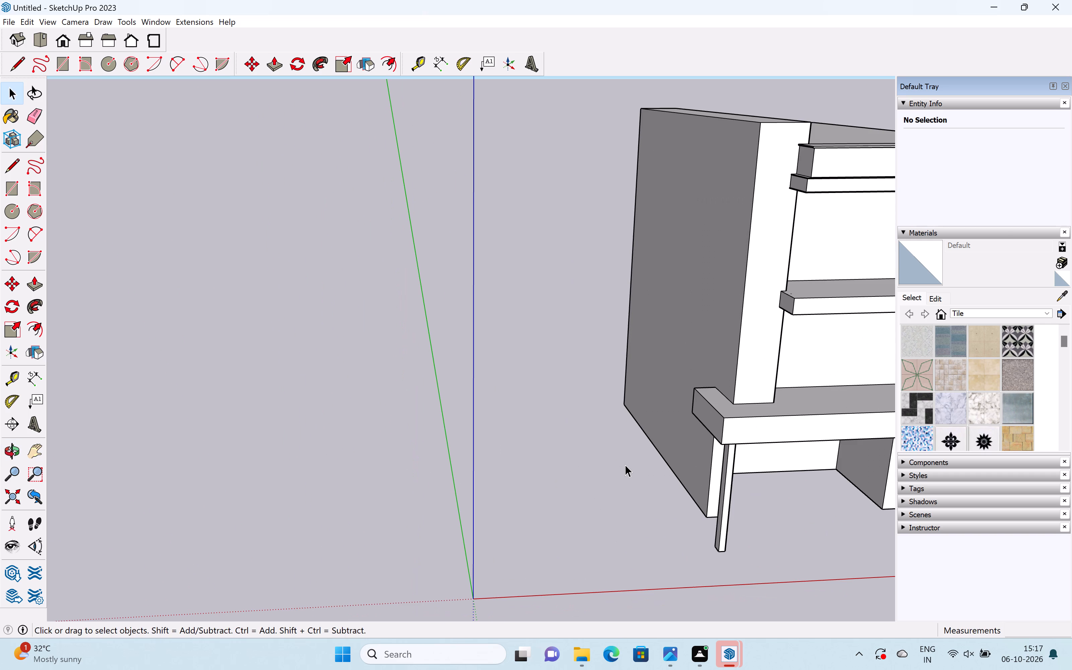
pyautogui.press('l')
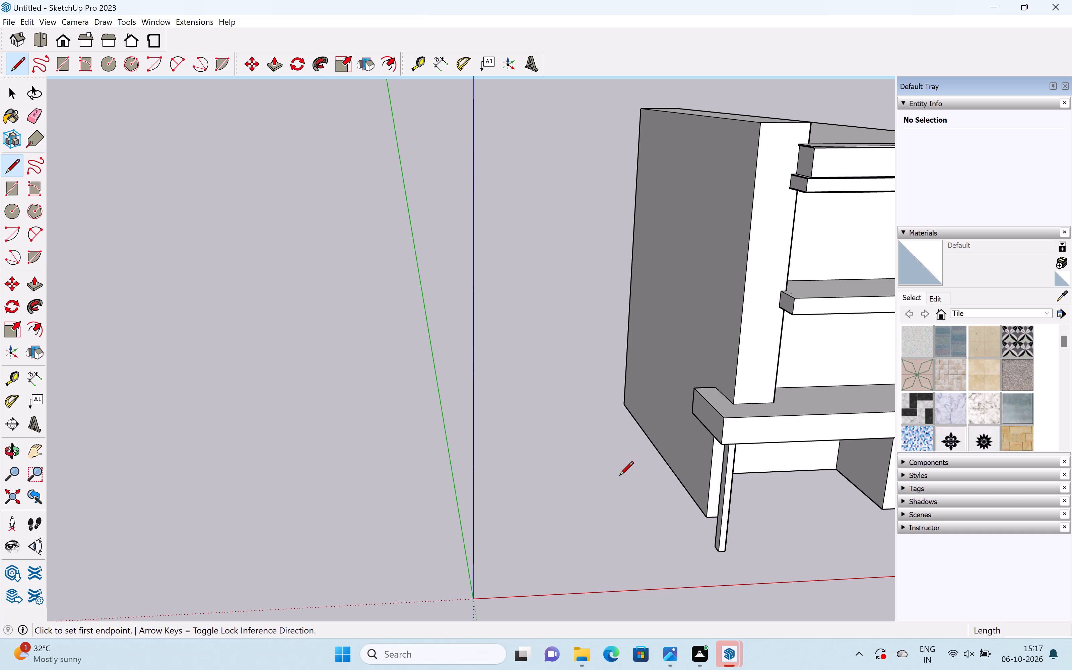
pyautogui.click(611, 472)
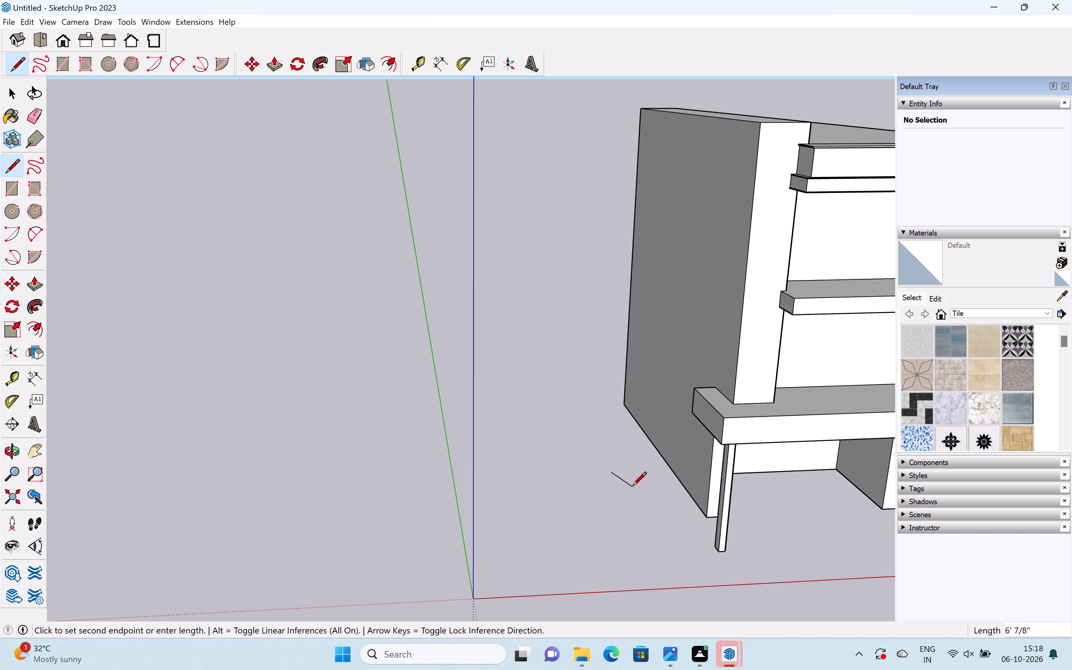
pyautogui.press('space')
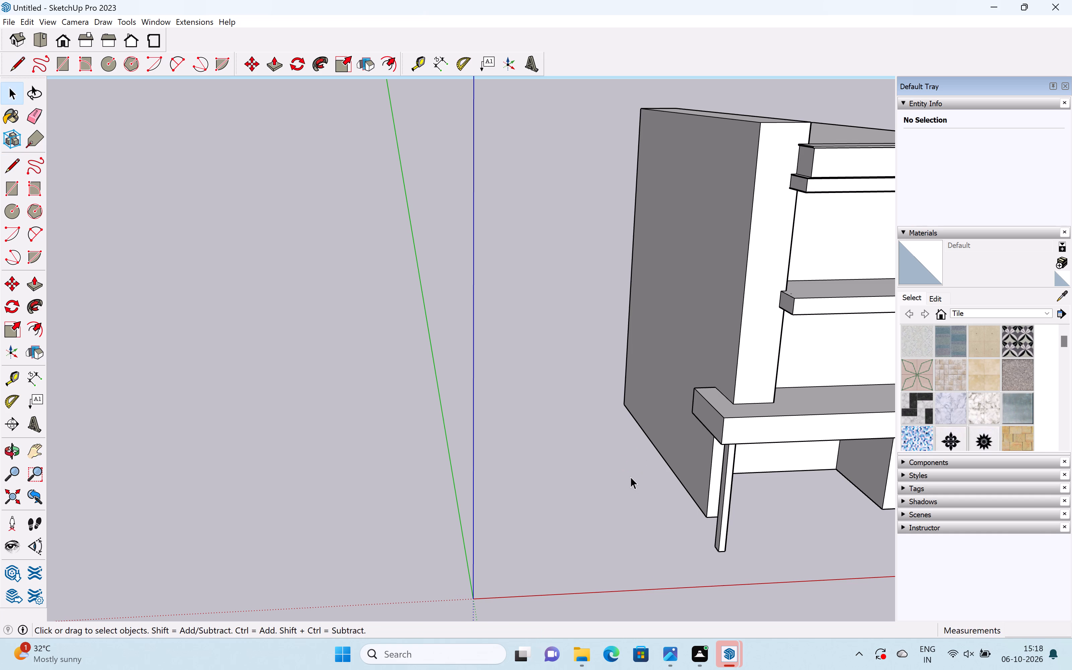
# Draw a small rectangle about 2' 10" by 4' 7" on the ground beside the unit's outer side panel.
pyautogui.press('r')
pyautogui.click(616, 468)
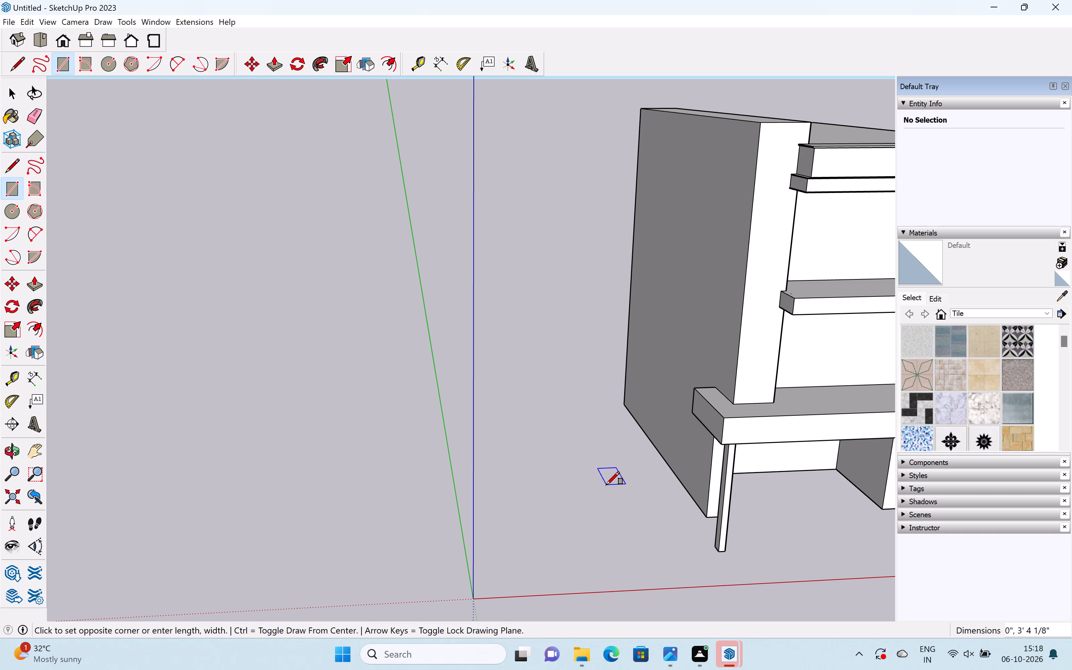
pyautogui.click(605, 478)
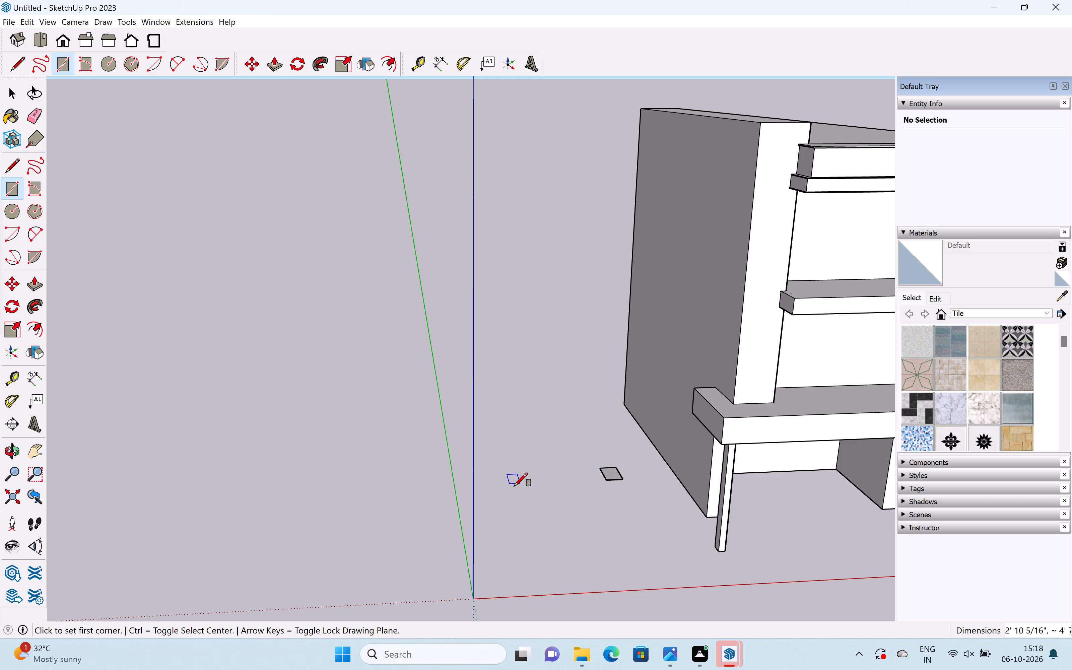
pyautogui.click(521, 479)
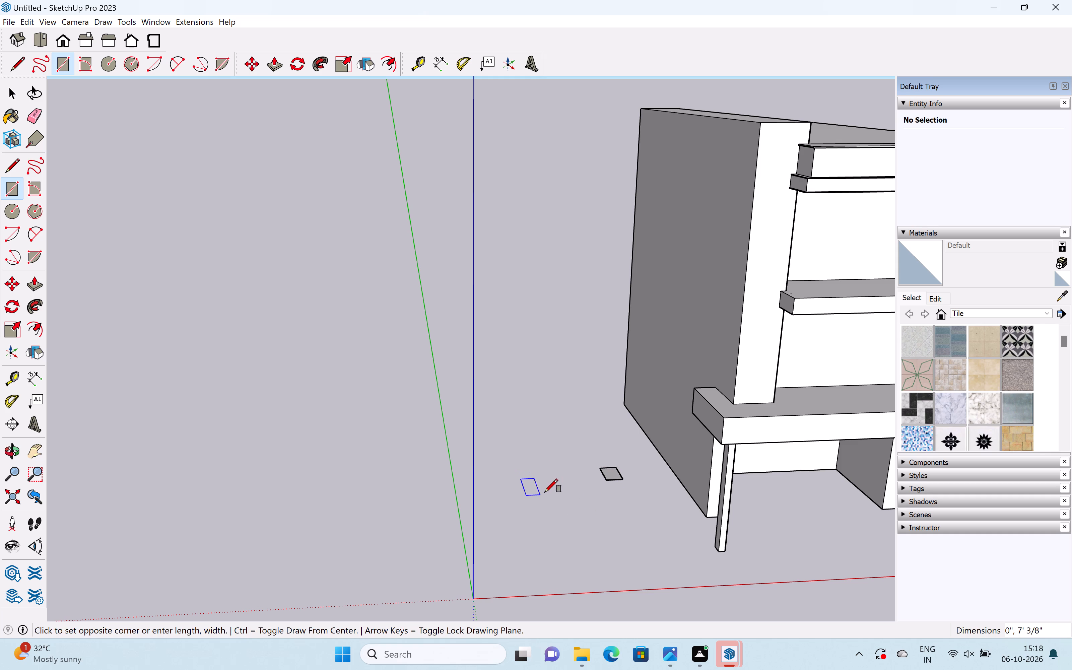
pyautogui.press('space')
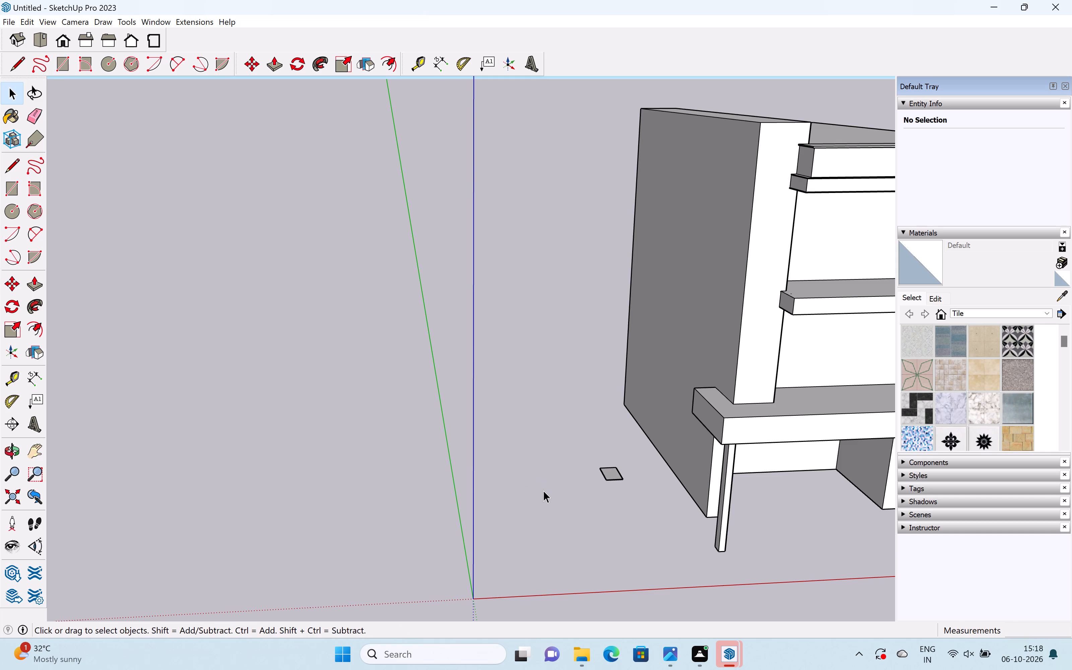
# Draw a line from the small rectangle's back outer corner, running away from the unit parallel to the red axis.
pyautogui.press('l')
pyautogui.click(600, 470)
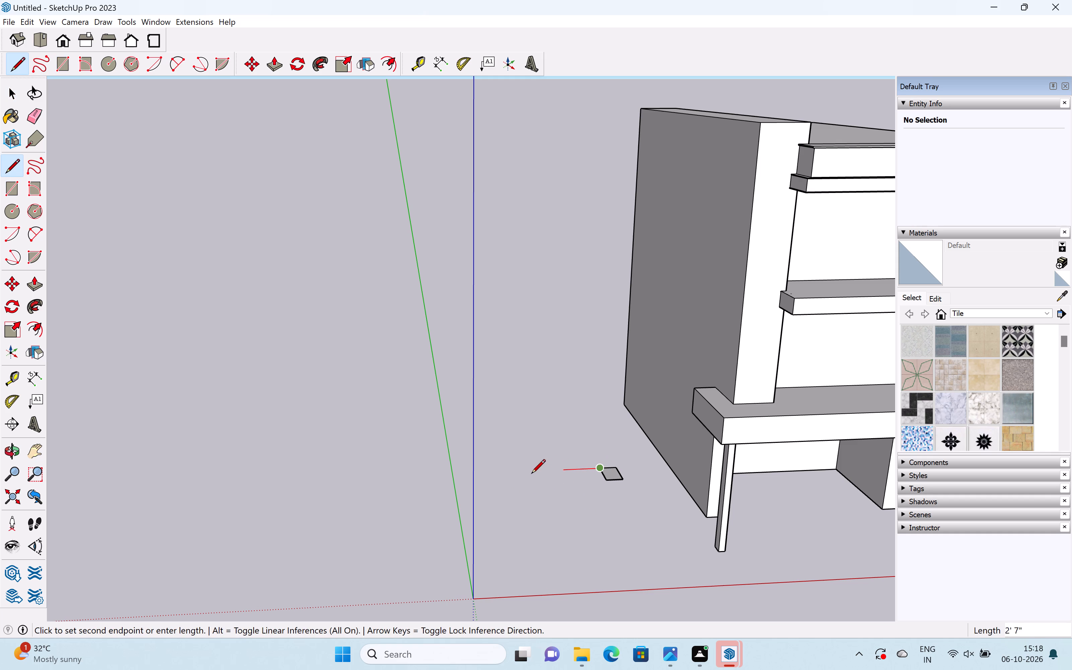
pyautogui.click(531, 474)
pyautogui.press('space')
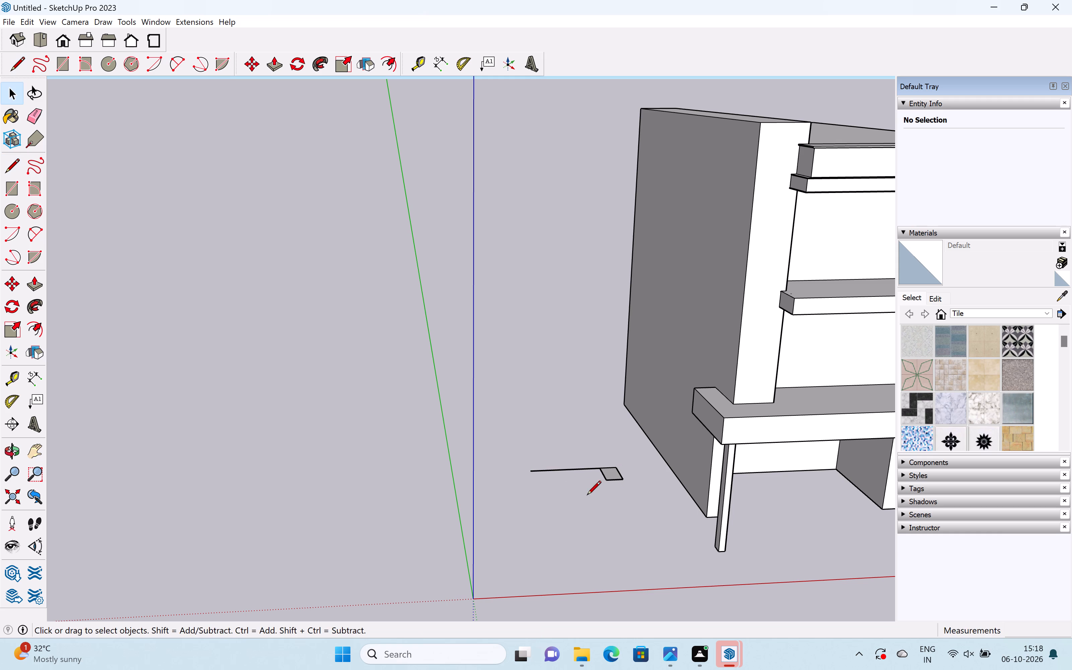
# Draw a second line from the small rectangle's front outer corner, running away from the unit parallel to the red axis.
pyautogui.press('l')
pyautogui.click(606, 481)
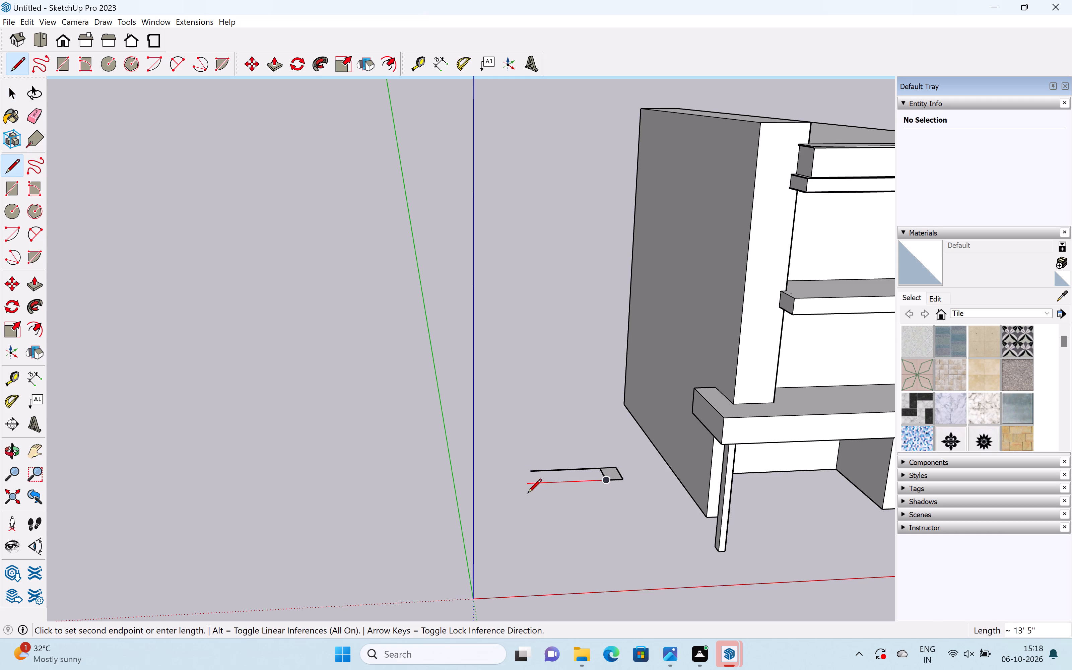
pyautogui.click(532, 490)
pyautogui.press('space')
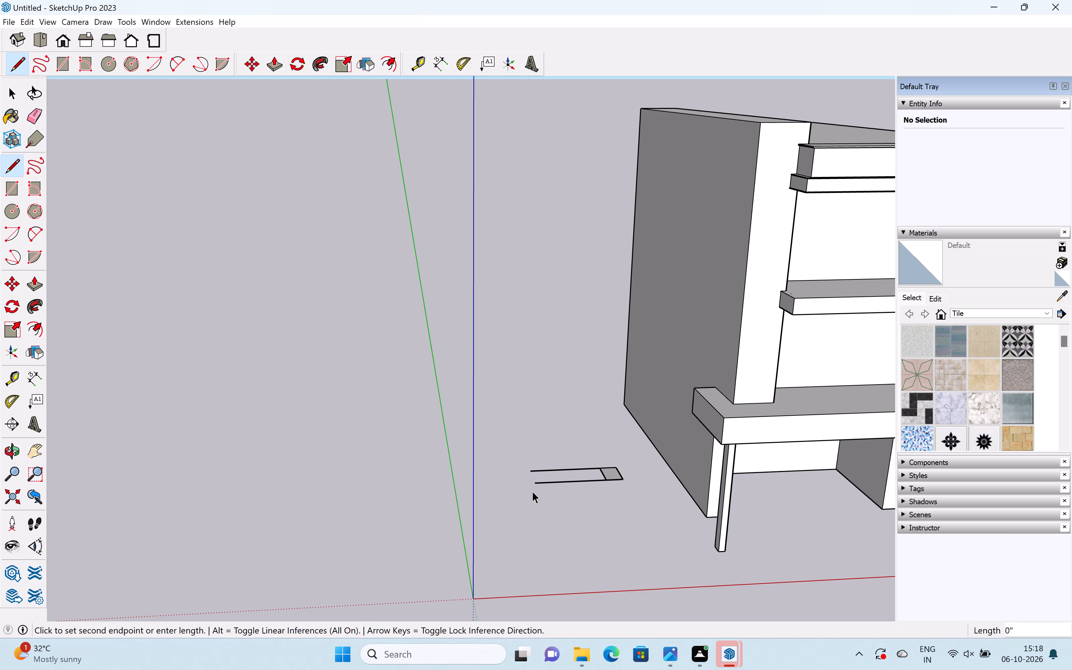
# Draw a second rectangle about 2' 10" by 4' 7" at the far ends of the two parallel lines.
pyautogui.press('r')
pyautogui.scroll(5, 548, 469)
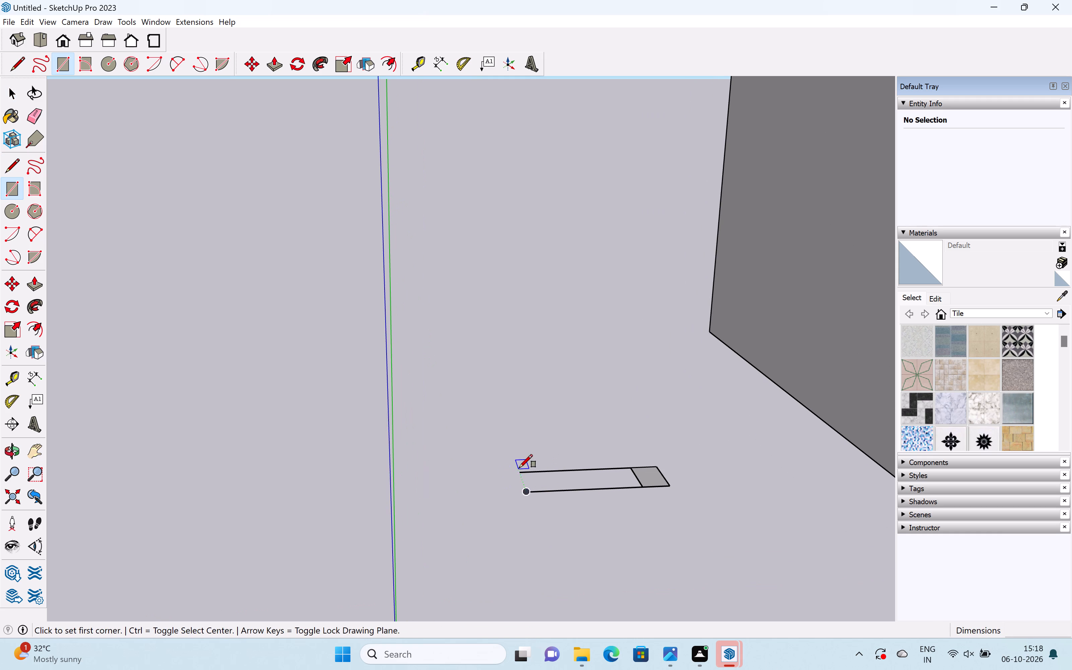
pyautogui.click(518, 469)
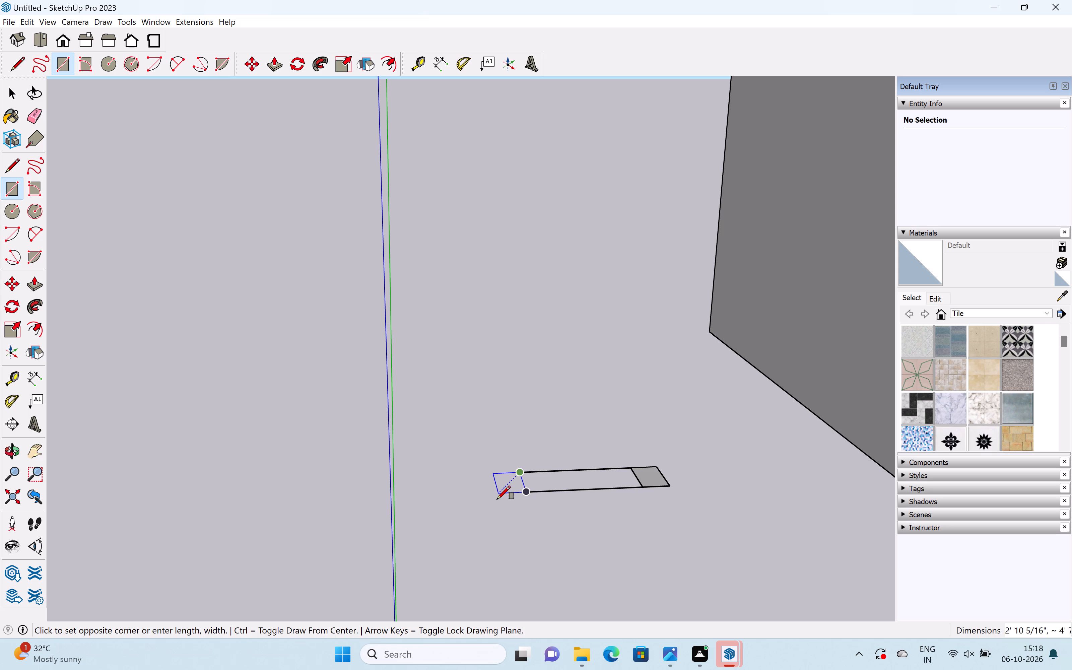
pyautogui.click(497, 499)
pyautogui.press('space')
pyautogui.press('r')
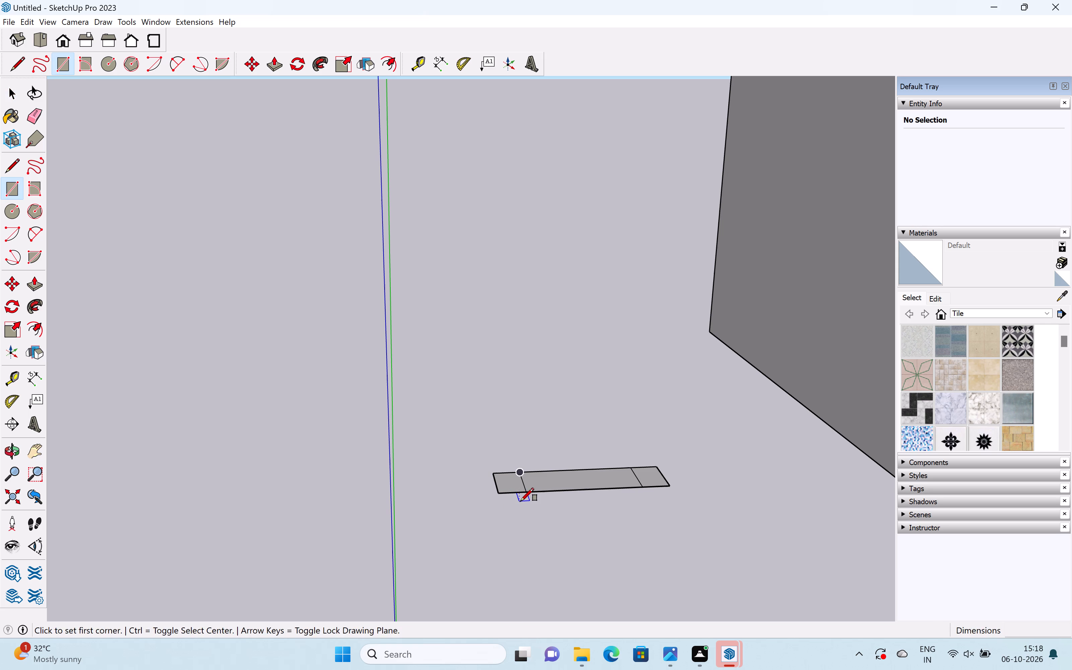
pyautogui.press('space')
# Erase the two connecting lines between the rectangles, leaving two separate small rectangles on the ground.
pyautogui.write('e')
pyautogui.moveTo(568, 447); pyautogui.dragTo(576, 489)
pyautogui.press('space')
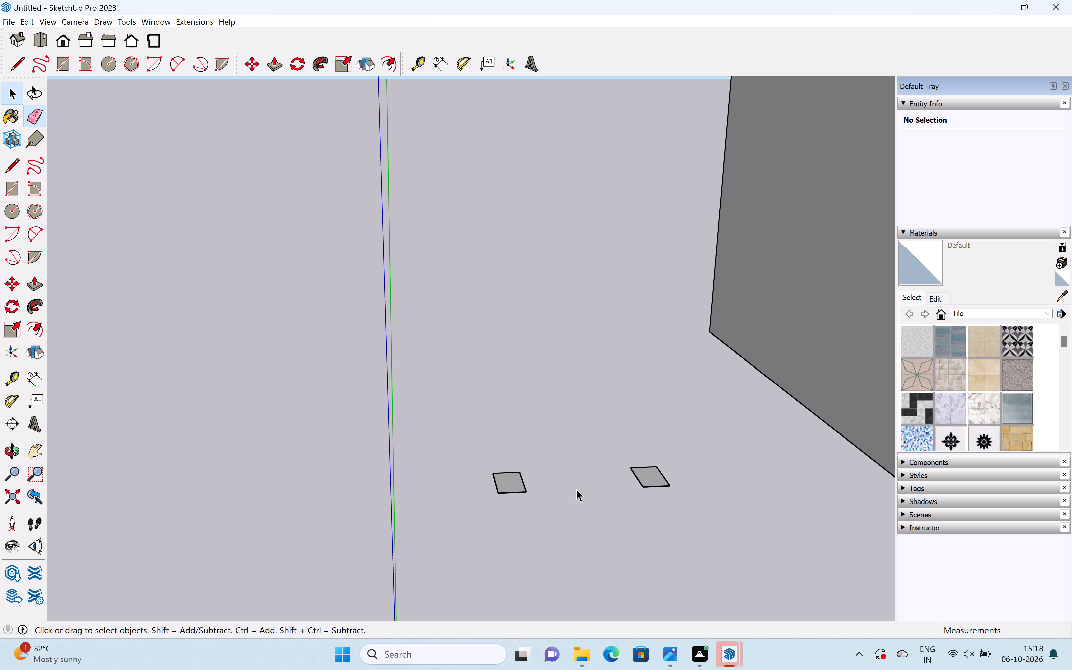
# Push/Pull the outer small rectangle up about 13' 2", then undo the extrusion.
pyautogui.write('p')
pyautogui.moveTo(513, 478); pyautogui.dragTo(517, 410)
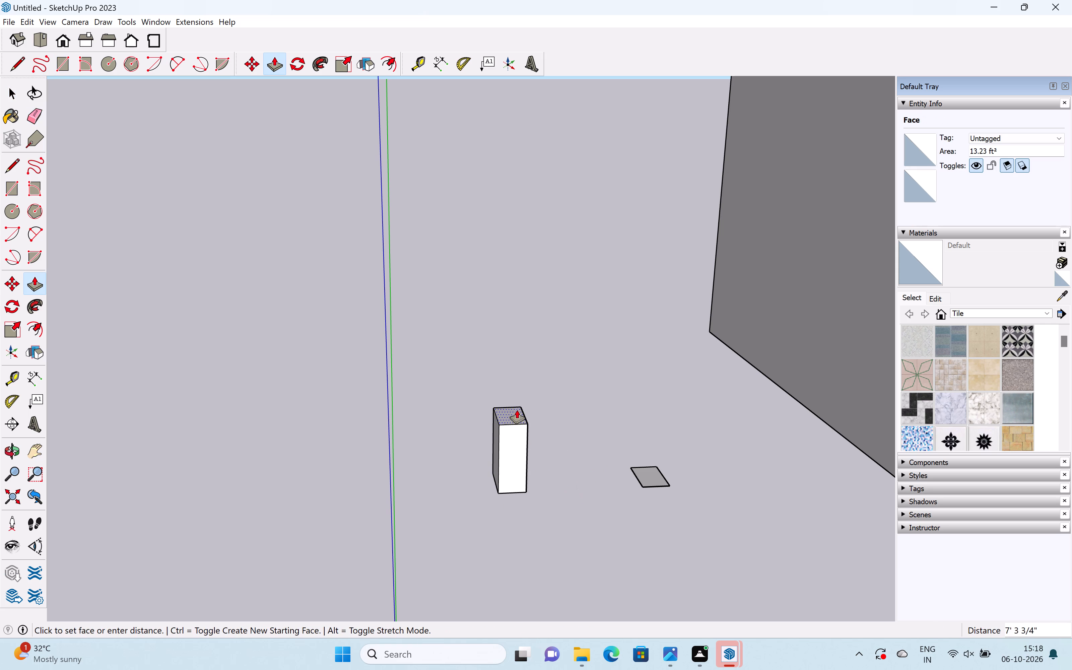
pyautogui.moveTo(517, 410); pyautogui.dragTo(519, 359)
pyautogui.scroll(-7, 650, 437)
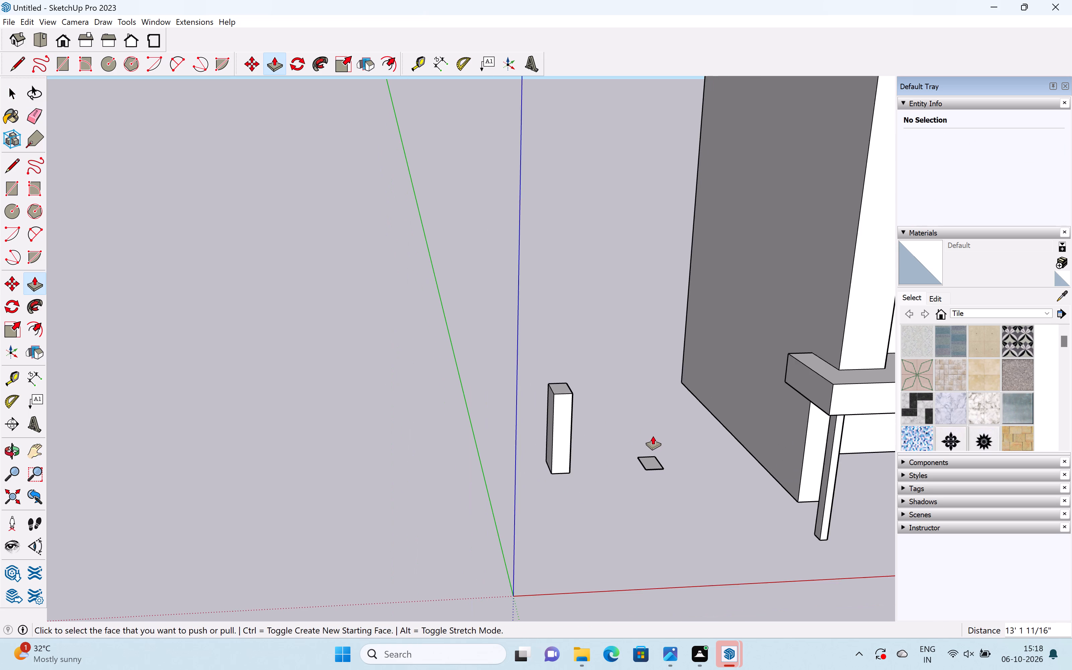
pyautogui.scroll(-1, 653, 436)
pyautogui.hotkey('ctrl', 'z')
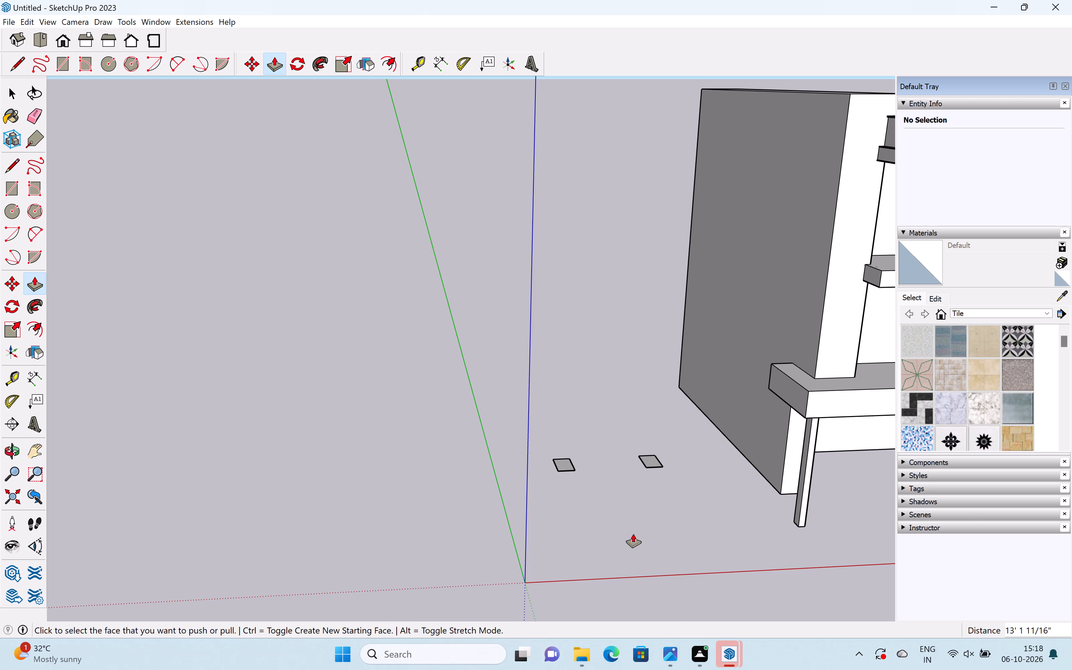
# Extrude both small rectangles upward by 10' to form two posts.
pyautogui.scroll(1, 571, 458)
pyautogui.scroll(-1, 570, 457)
pyautogui.scroll(2, 570, 457)
pyautogui.click(563, 464)
pyautogui.write("10'")
pyautogui.press('Return')
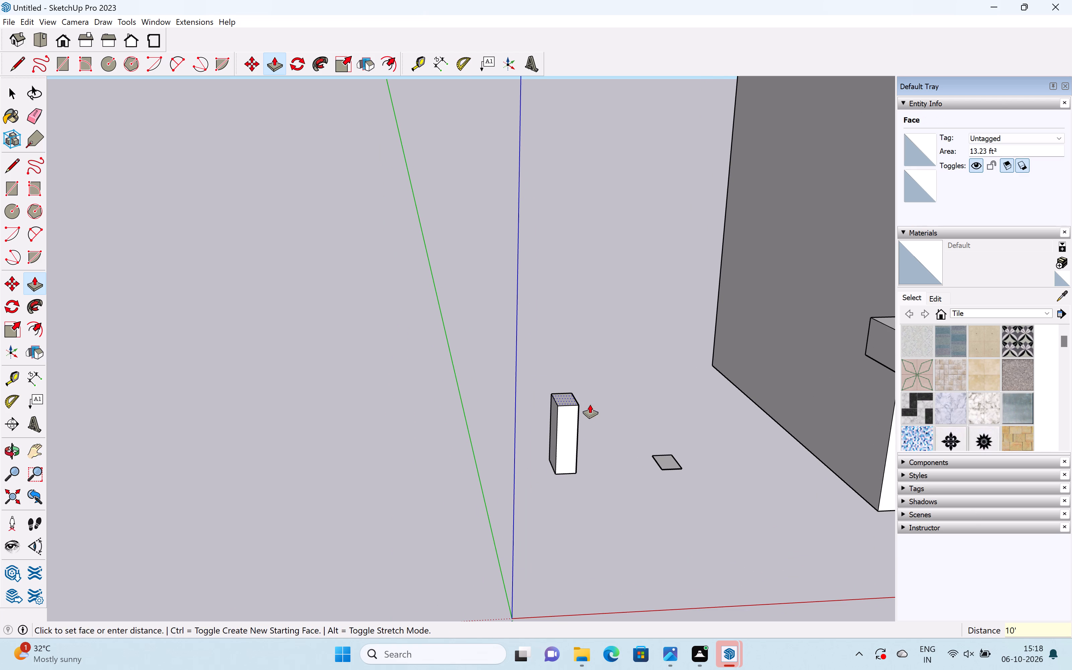
pyautogui.click(669, 458)
pyautogui.doubleClick(669, 458)
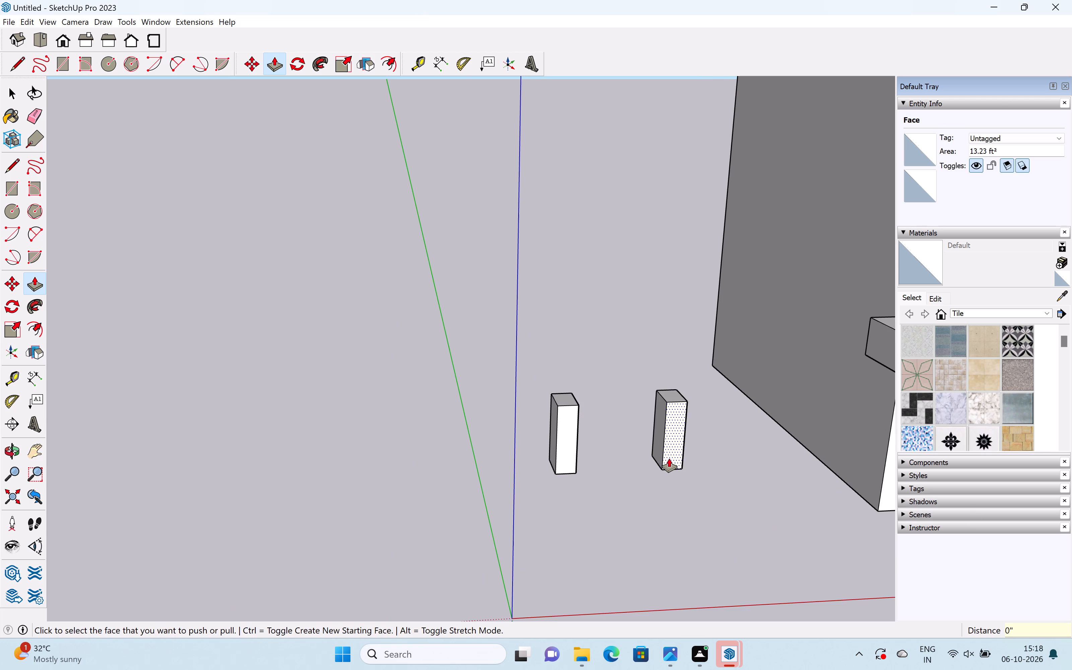
pyautogui.scroll(-7, 677, 456)
pyautogui.press('space')
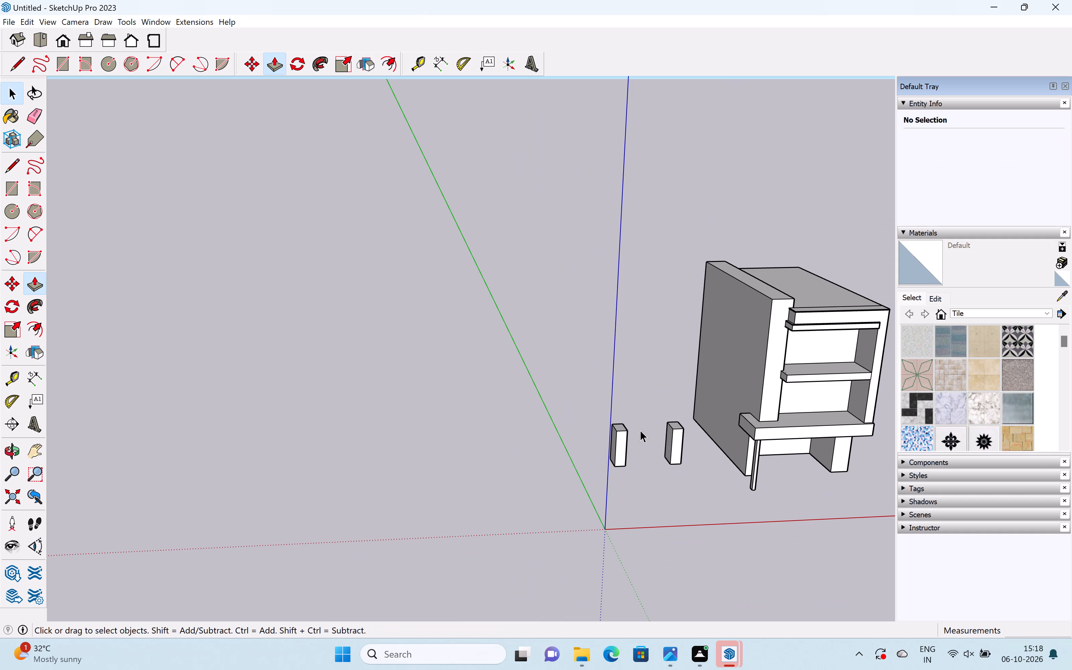
# Examine the two posts and the shelving unit from the front and the outer side.
pyautogui.scroll(5, 622, 429)
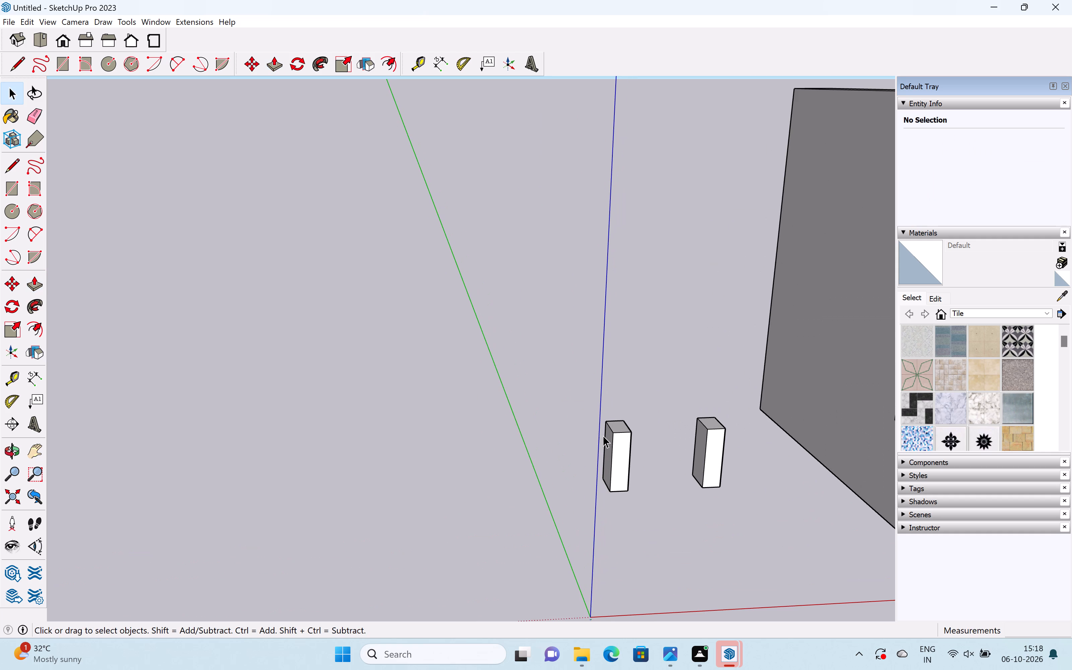
pyautogui.scroll(-7, 628, 430)
pyautogui.scroll(1, 690, 459)
pyautogui.scroll(-4, 692, 460)
pyautogui.moveTo(704, 463); pyautogui.dragTo(547, 399, button='middle')
pyautogui.moveTo(630, 438); pyautogui.dragTo(773, 429, button='middle')
pyautogui.moveTo(697, 445); pyautogui.dragTo(700, 494, button='middle')
pyautogui.scroll(1, 662, 445)
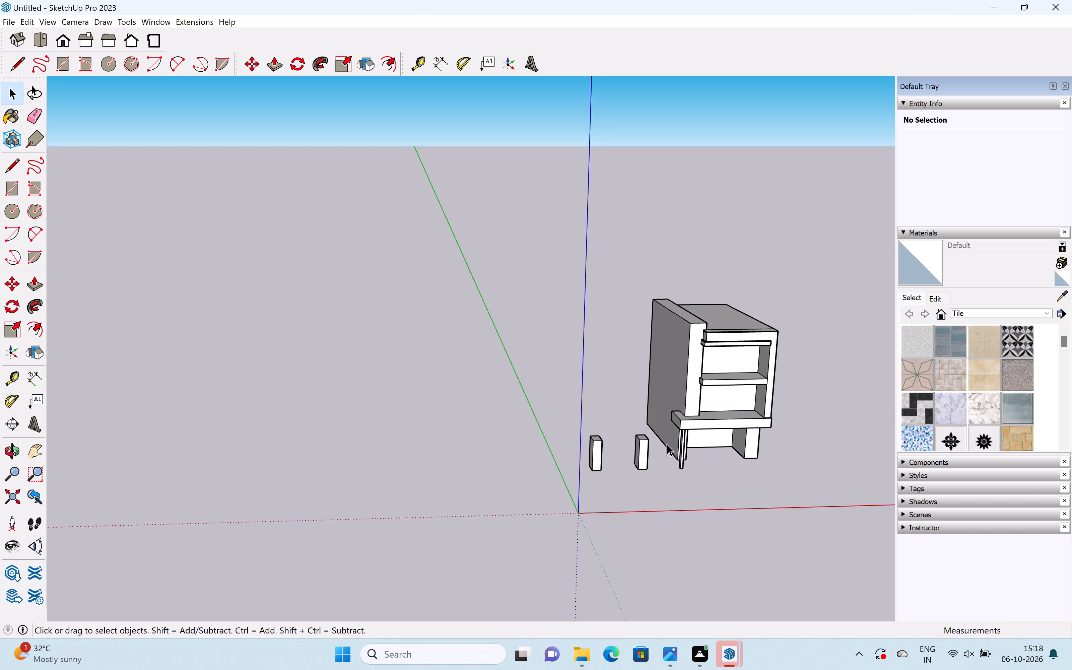
pyautogui.scroll(2, 667, 444)
pyautogui.moveTo(717, 428); pyautogui.dragTo(665, 372, button='middle')
pyautogui.scroll(-5, 689, 380)
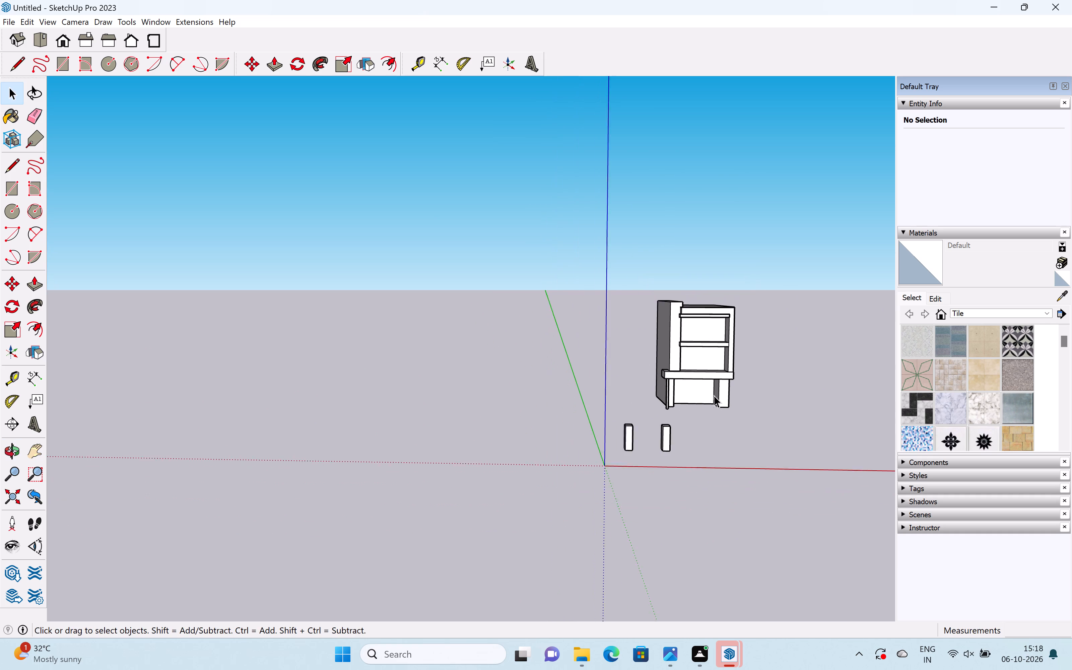
pyautogui.scroll(-2, 714, 395)
pyautogui.keyDown('shift'); pyautogui.moveTo(728, 430); pyautogui.dragTo(659, 484, button='middle'); pyautogui.keyUp('shift')
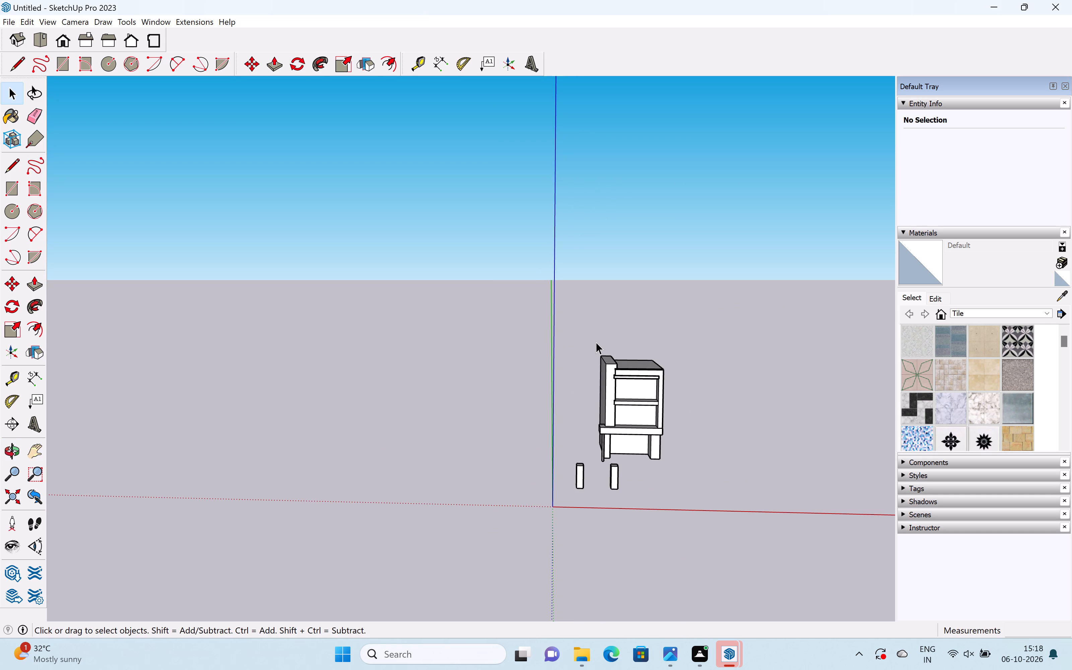
# Move the whole shelving unit with its thin leg about 26' 5" forward, toward the red axis and away from the posts.
pyautogui.moveTo(593, 333); pyautogui.dragTo(688, 463)
pyautogui.scroll(3, 652, 453)
pyautogui.press('m')
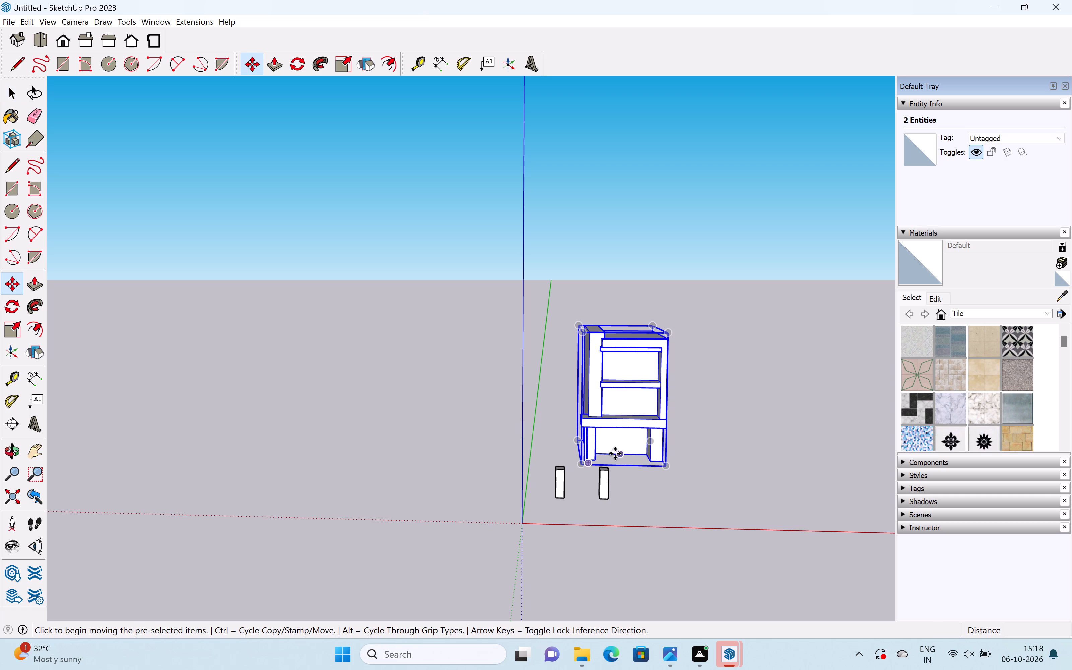
pyautogui.moveTo(582, 467); pyautogui.dragTo(585, 468)
pyautogui.click(665, 525)
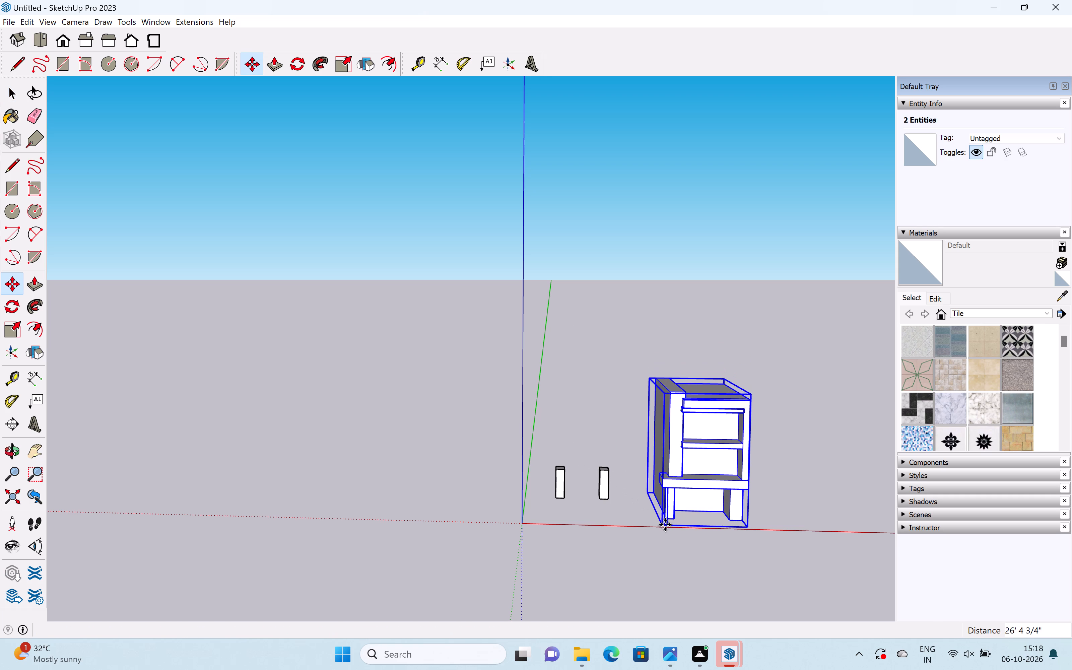
pyautogui.press('space')
pyautogui.moveTo(710, 524); pyautogui.dragTo(680, 514, button='middle')
pyautogui.scroll(1, 674, 516)
pyautogui.click(678, 543)
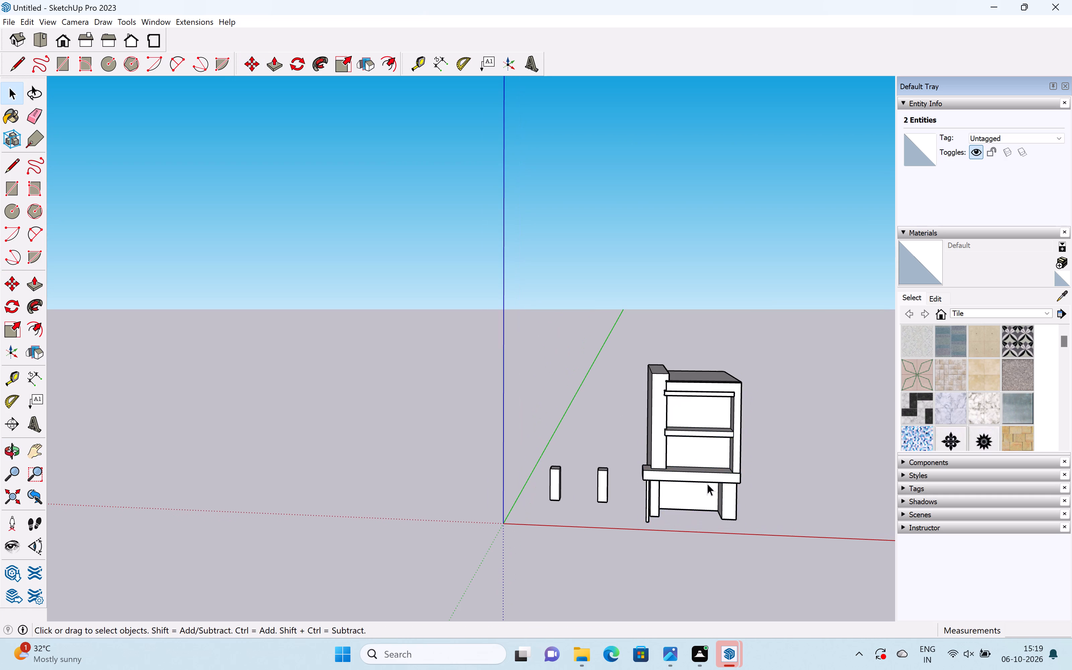
# Move the whole shelving unit again, using the thin leg's foot as base point, closer to the two posts.
pyautogui.scroll(6, 709, 483)
pyautogui.moveTo(664, 528); pyautogui.dragTo(682, 512, button='middle')
pyautogui.scroll(-5, 683, 512)
pyautogui.moveTo(625, 505); pyautogui.dragTo(762, 574, button='middle')
pyautogui.moveTo(621, 358); pyautogui.dragTo(654, 402)
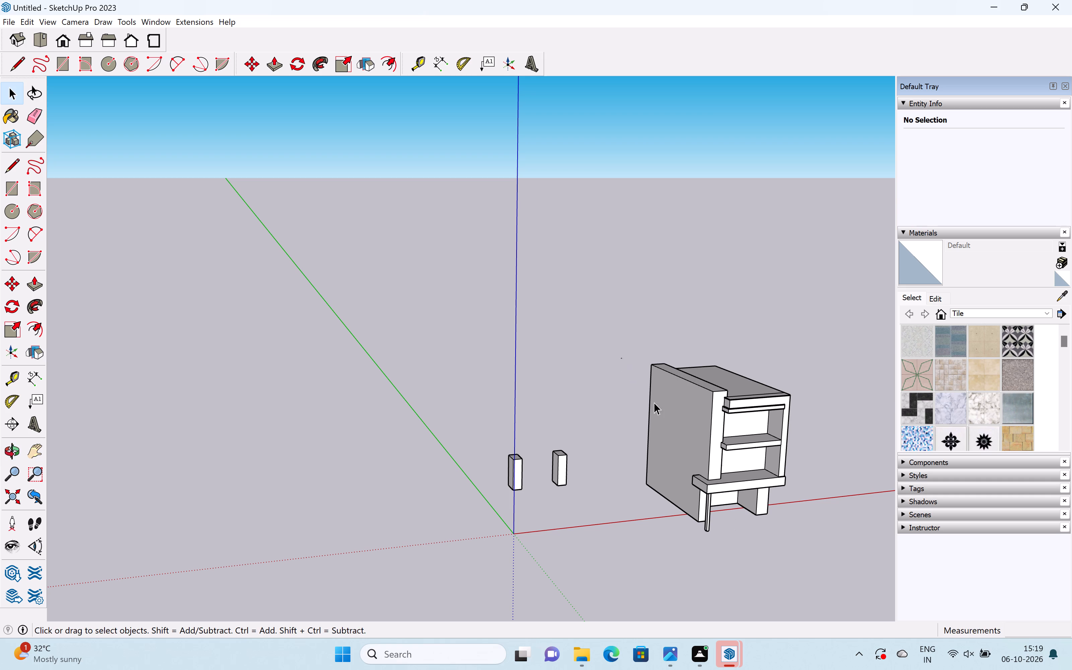
pyautogui.moveTo(654, 402); pyautogui.dragTo(821, 542)
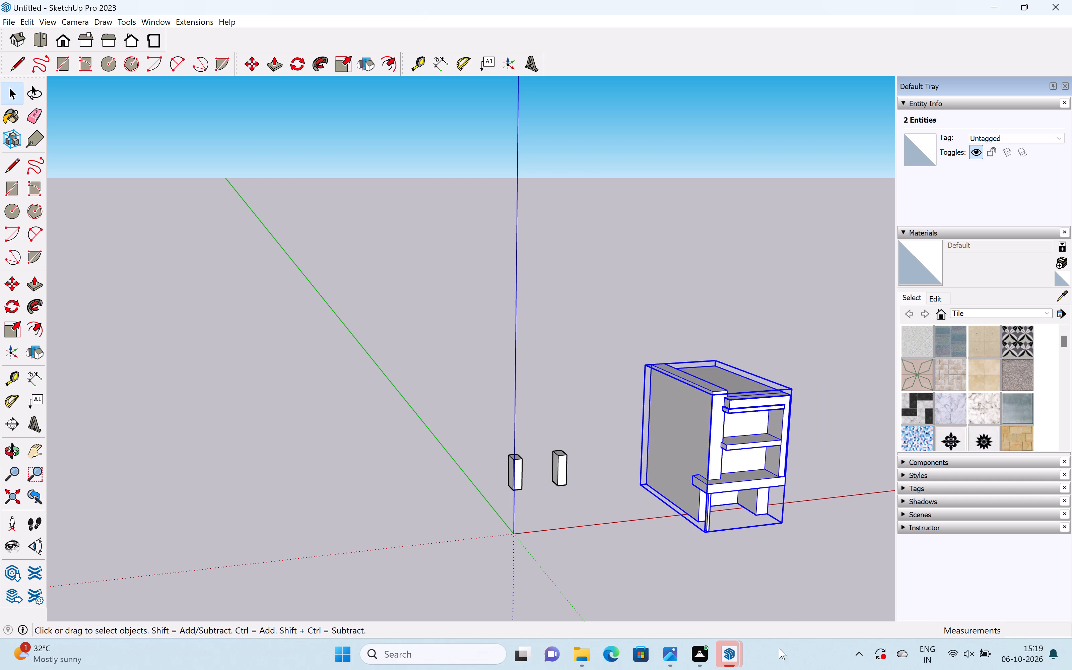
pyautogui.press('m')
pyautogui.click(707, 531)
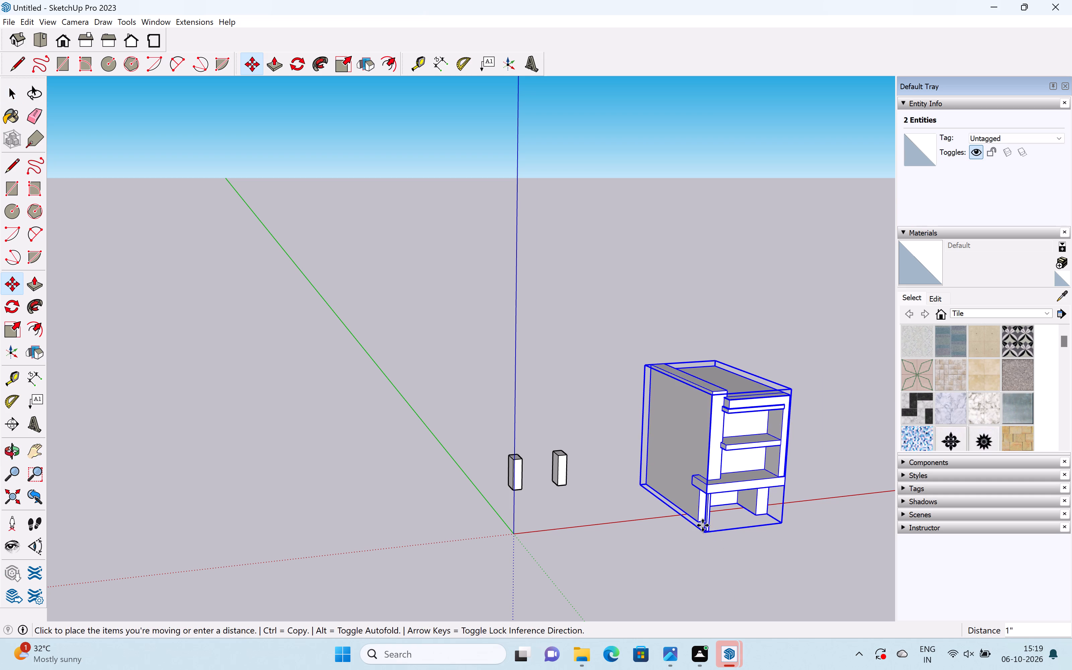
pyautogui.click(654, 505)
pyautogui.moveTo(816, 571); pyautogui.dragTo(617, 607, button='middle')
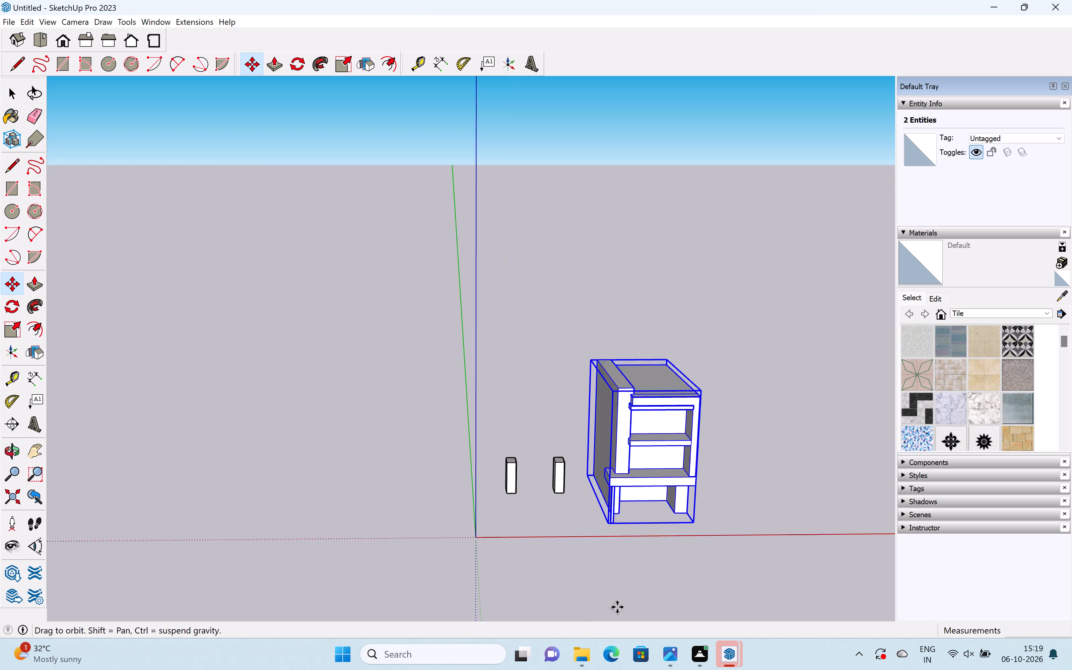
pyautogui.moveTo(617, 607); pyautogui.dragTo(643, 600, button='middle')
pyautogui.press('space')
pyautogui.click(642, 572)
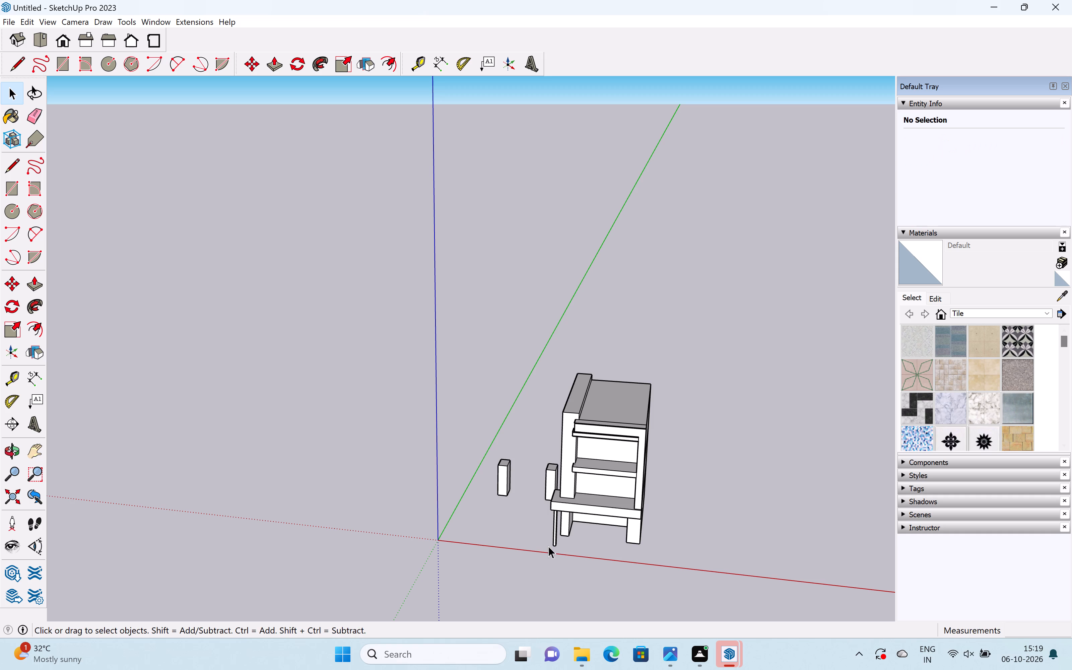
# Examine the unit's position relative to the two posts from the front.
pyautogui.moveTo(580, 526); pyautogui.dragTo(649, 437, button='middle')
pyautogui.scroll(4, 644, 474)
pyautogui.moveTo(644, 478); pyautogui.dragTo(613, 503, button='middle')
pyautogui.scroll(1, 613, 503)
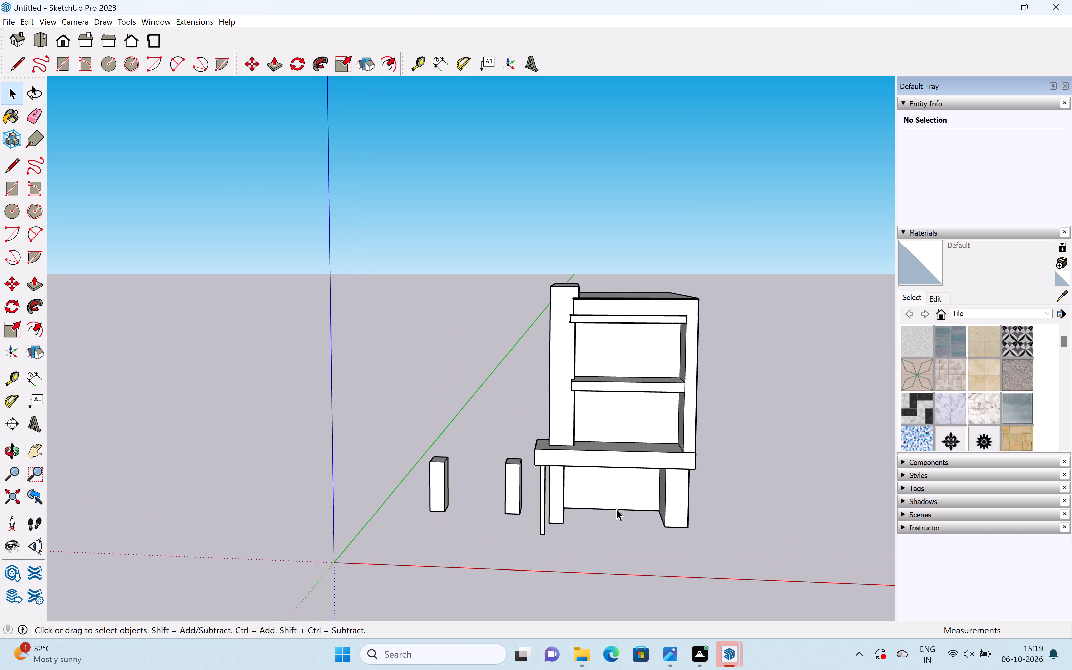
pyautogui.scroll(2, 620, 512)
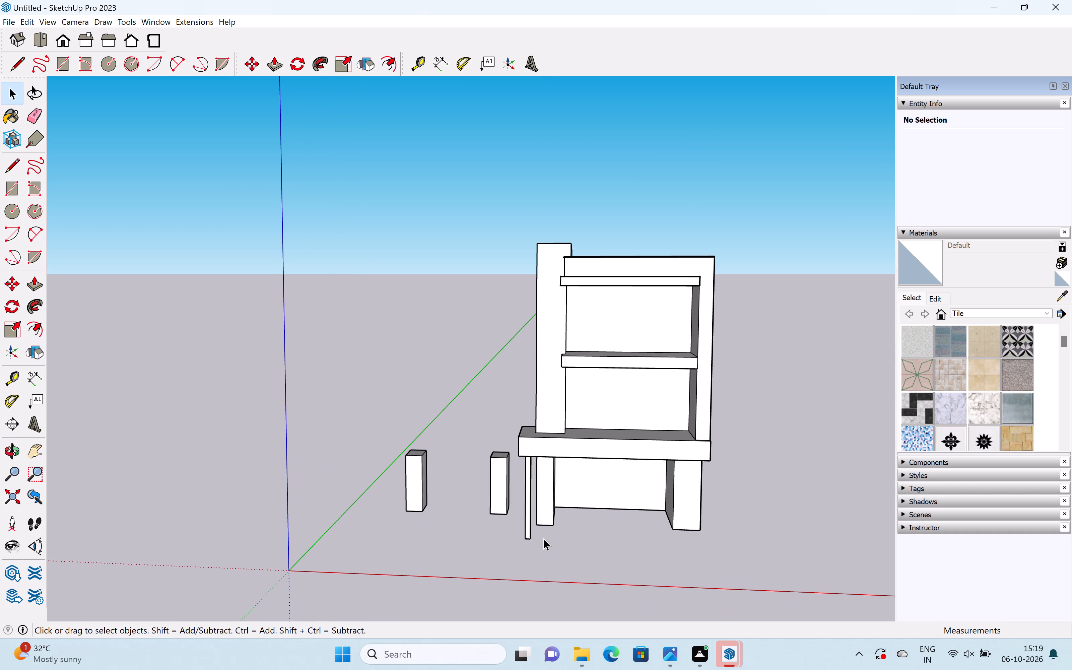
pyautogui.press('space')
pyautogui.scroll(-8, 543, 538)
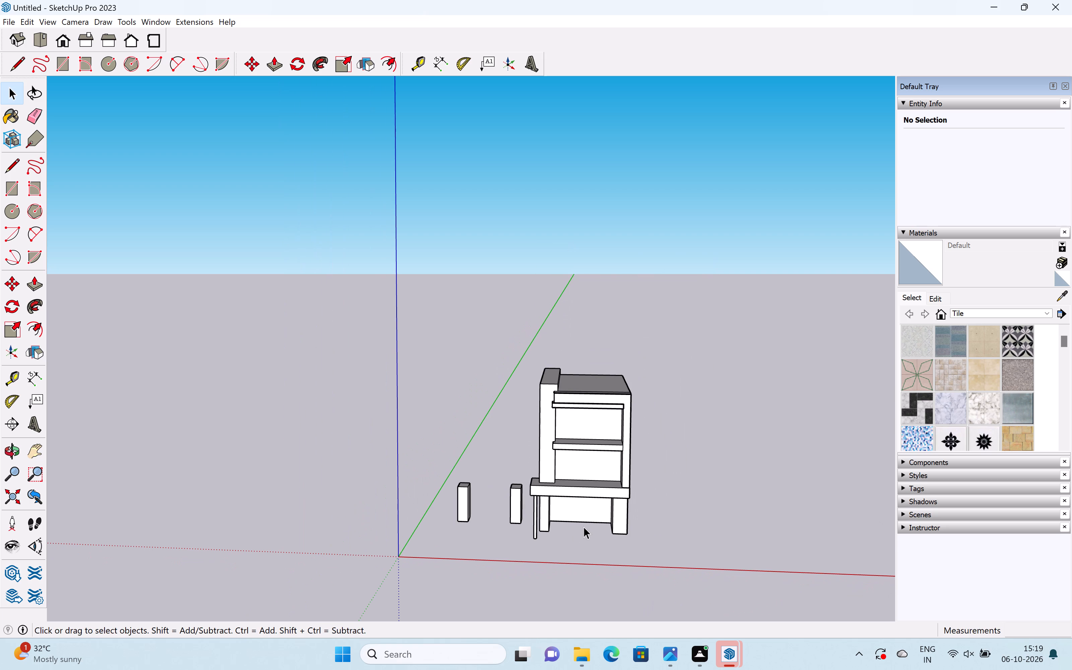
# Move the shelving unit and both posts together away from the origin, first by about 56' and then farther in the same direction.
pyautogui.moveTo(404, 328); pyautogui.dragTo(659, 560)
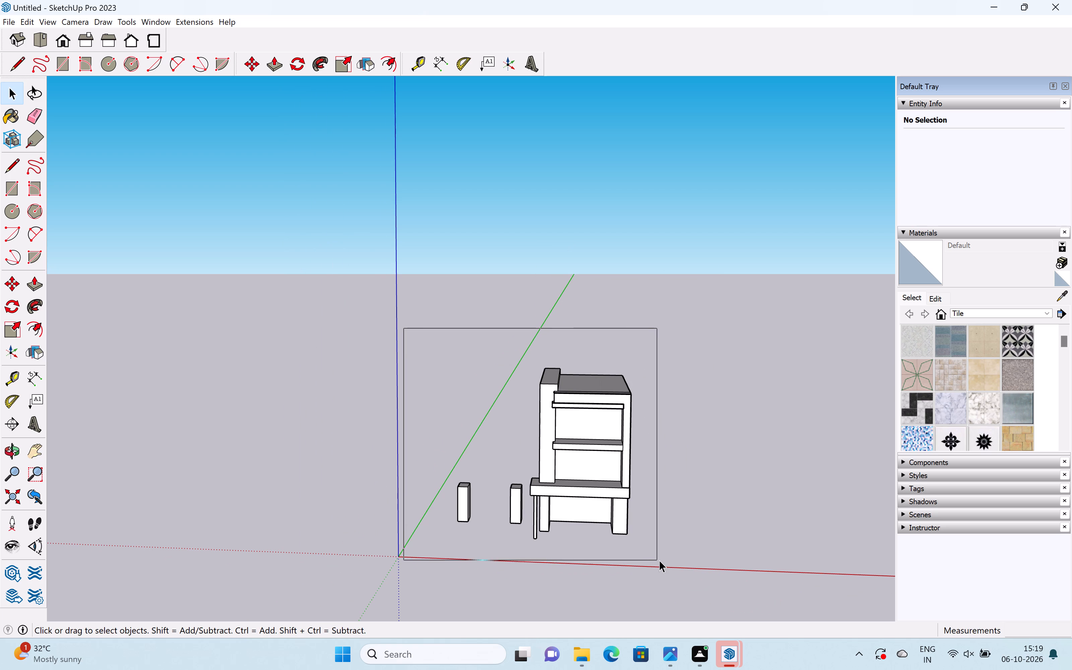
pyautogui.moveTo(659, 560); pyautogui.dragTo(662, 559)
pyautogui.press('Return')
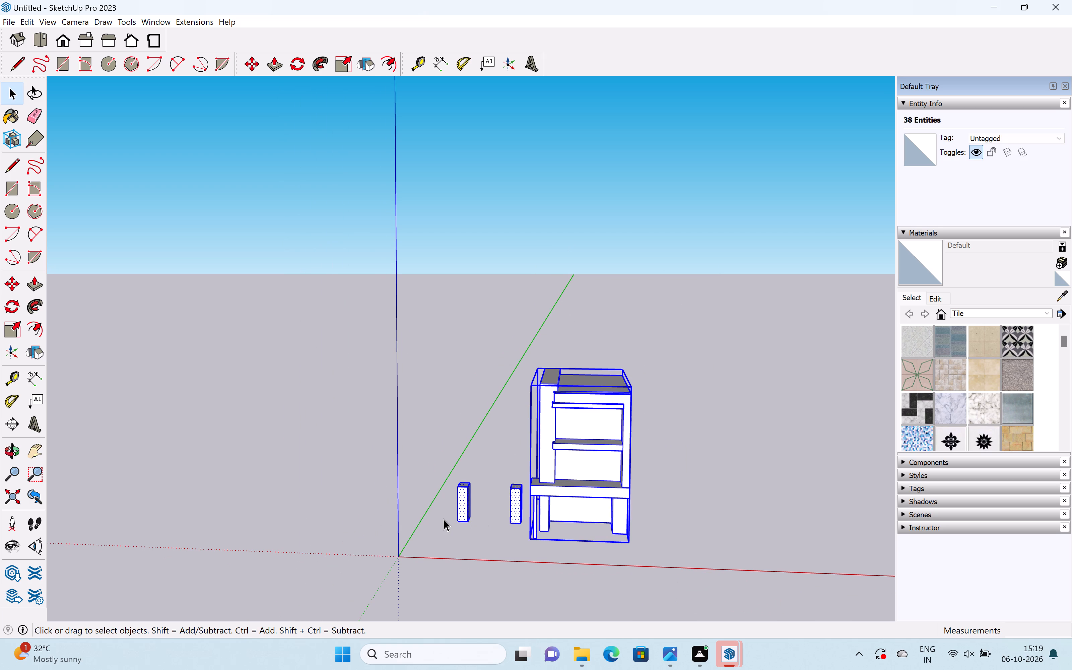
pyautogui.press('m')
pyautogui.click(459, 521)
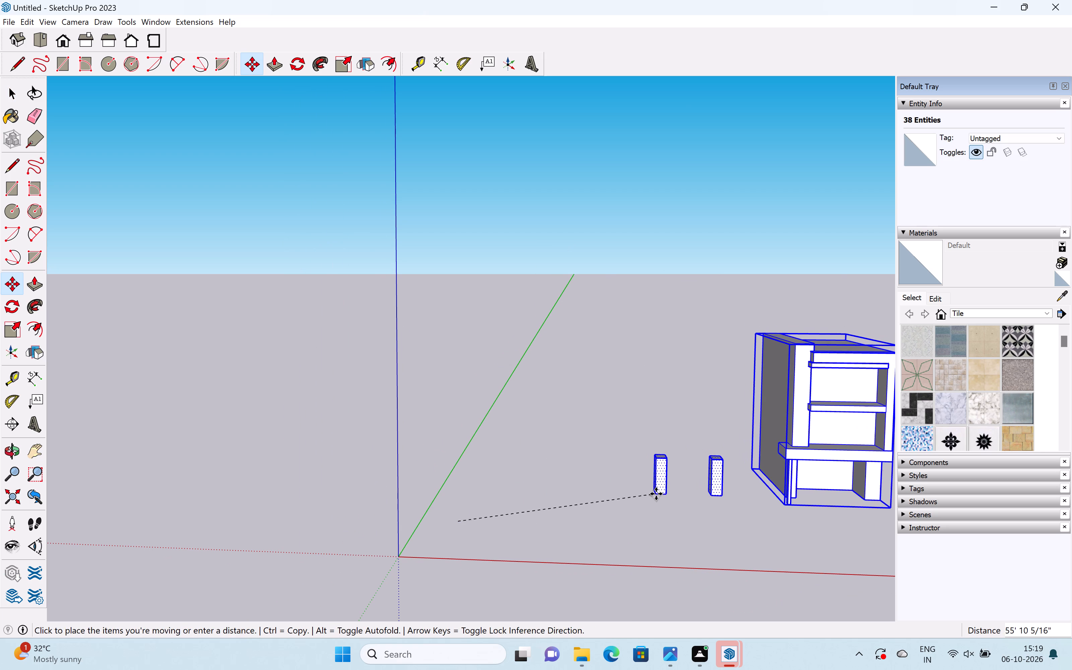
pyautogui.click(656, 494)
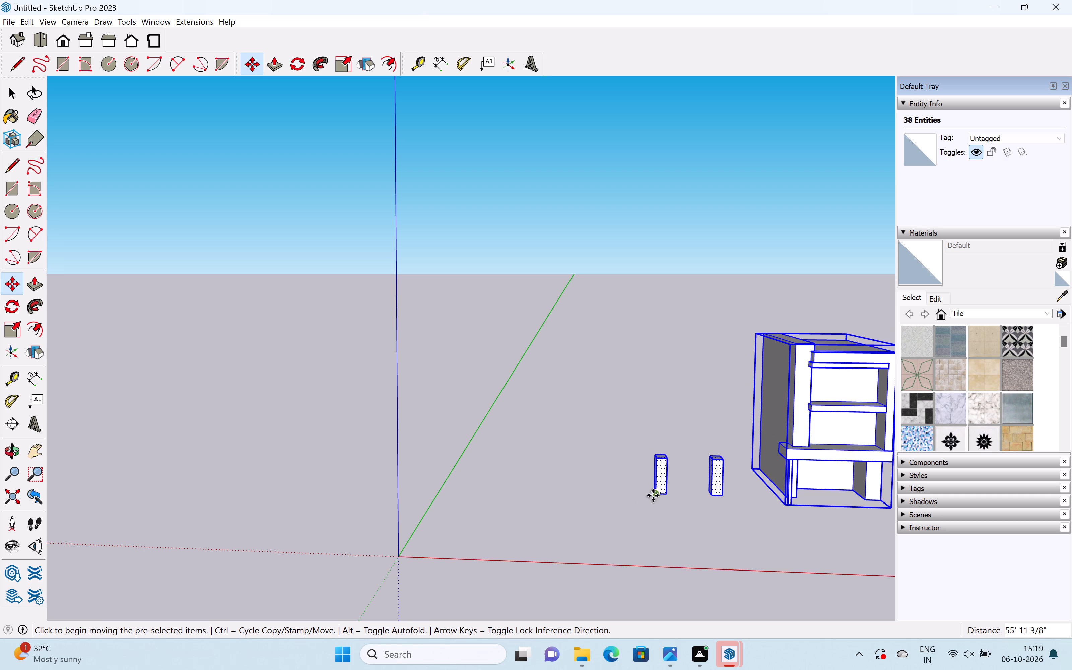
pyautogui.click(653, 495)
pyautogui.click(742, 473)
pyautogui.press('space')
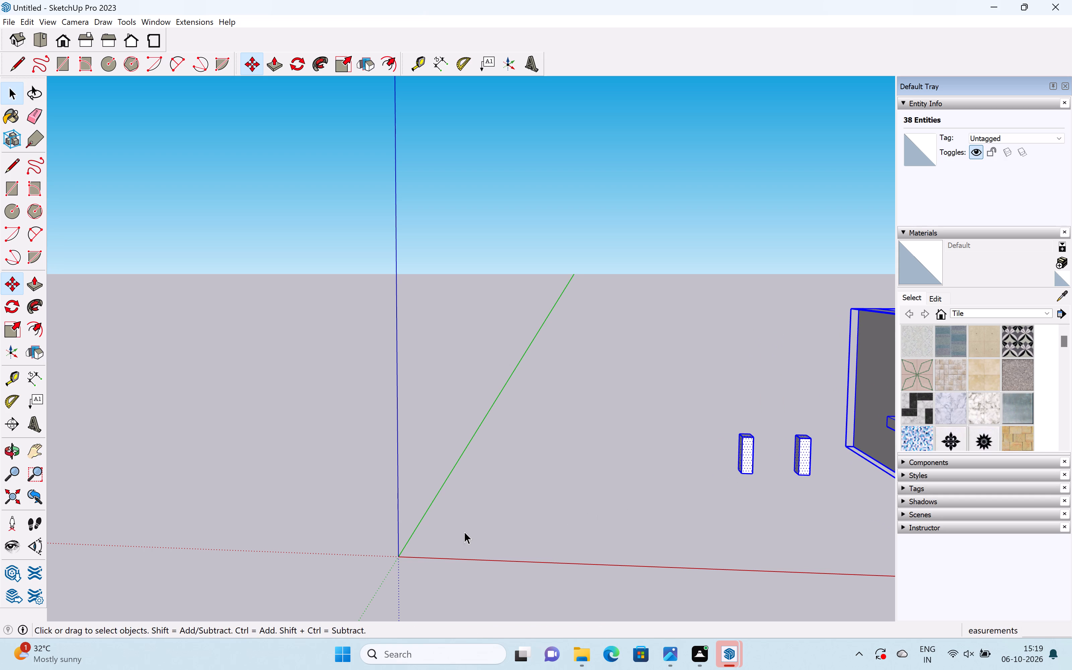
# Draw a rectangle about 87' by 147' on the ground between the green axis and the posts.
pyautogui.moveTo(464, 531); pyautogui.dragTo(566, 556, button='middle')
pyautogui.scroll(-3, 518, 492)
pyautogui.press('r')
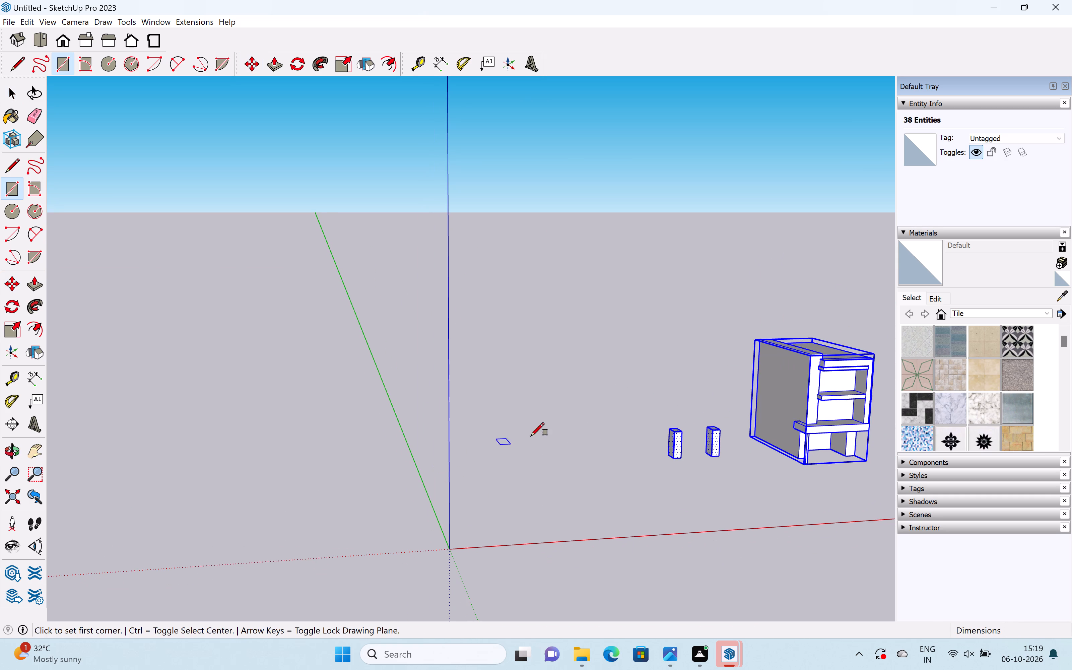
pyautogui.moveTo(550, 441); pyautogui.dragTo(473, 454, button='middle')
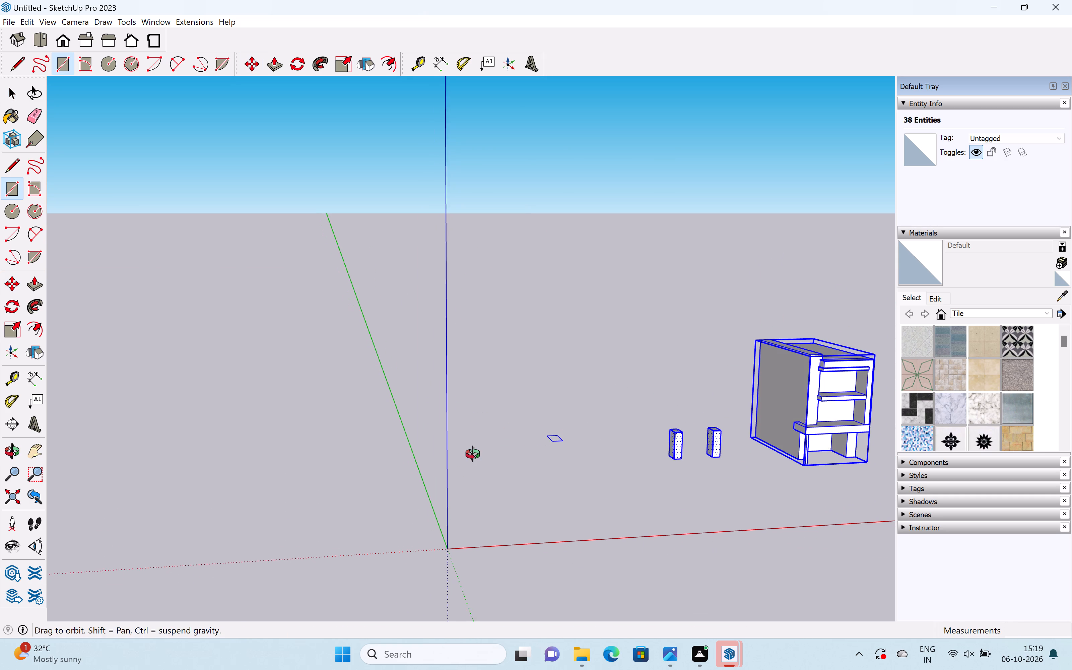
pyautogui.moveTo(473, 454); pyautogui.dragTo(470, 455, button='middle')
pyautogui.click(473, 411)
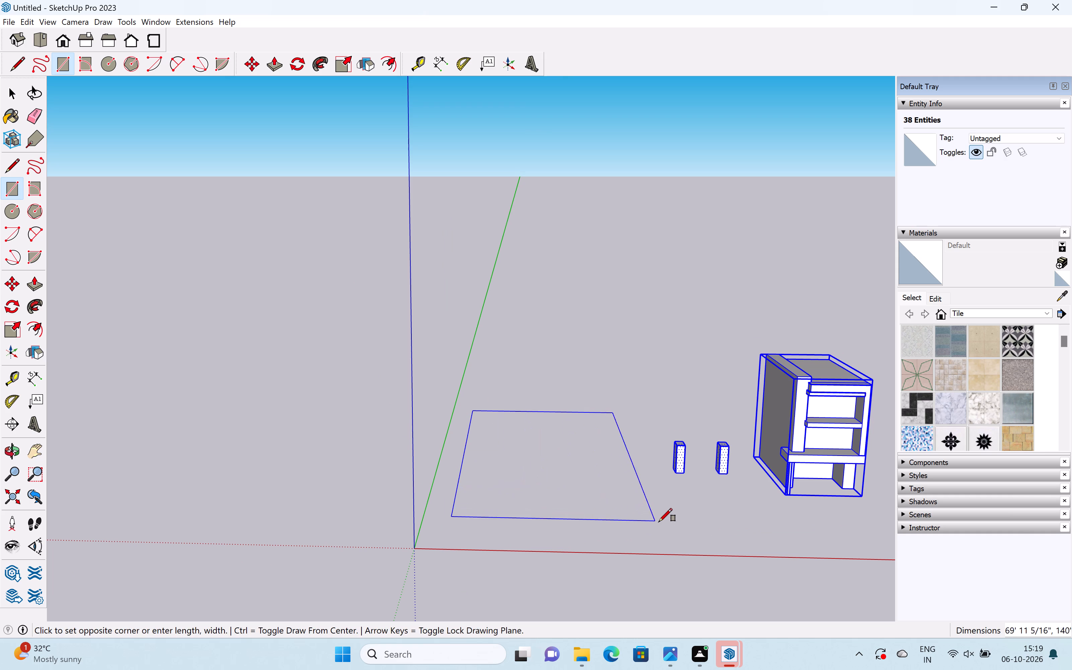
pyautogui.click(705, 529)
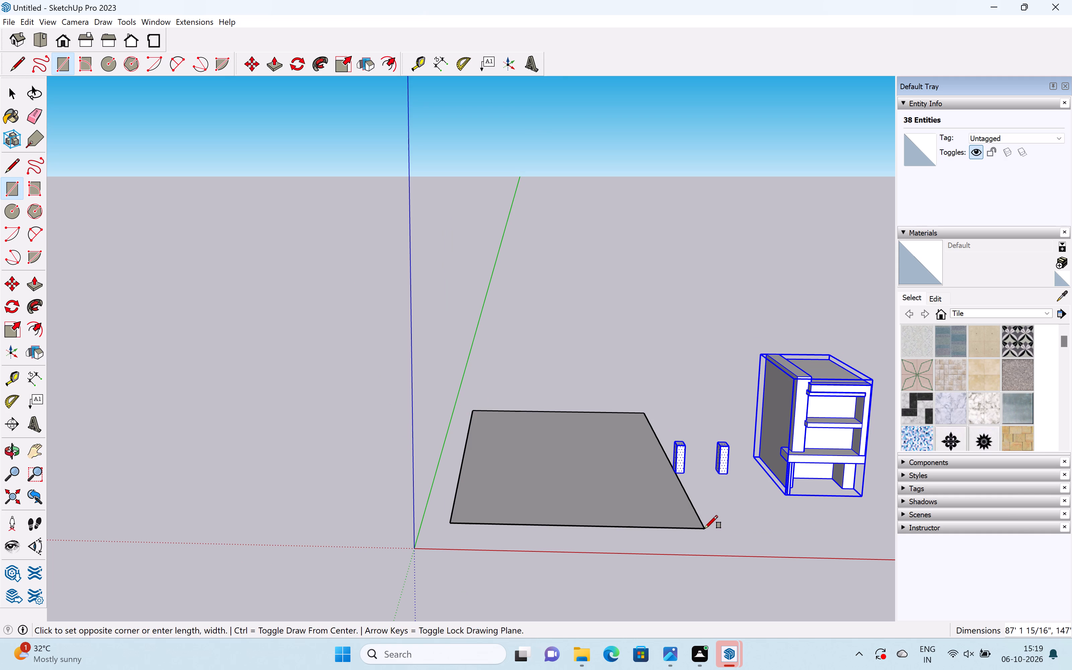
pyautogui.press('space')
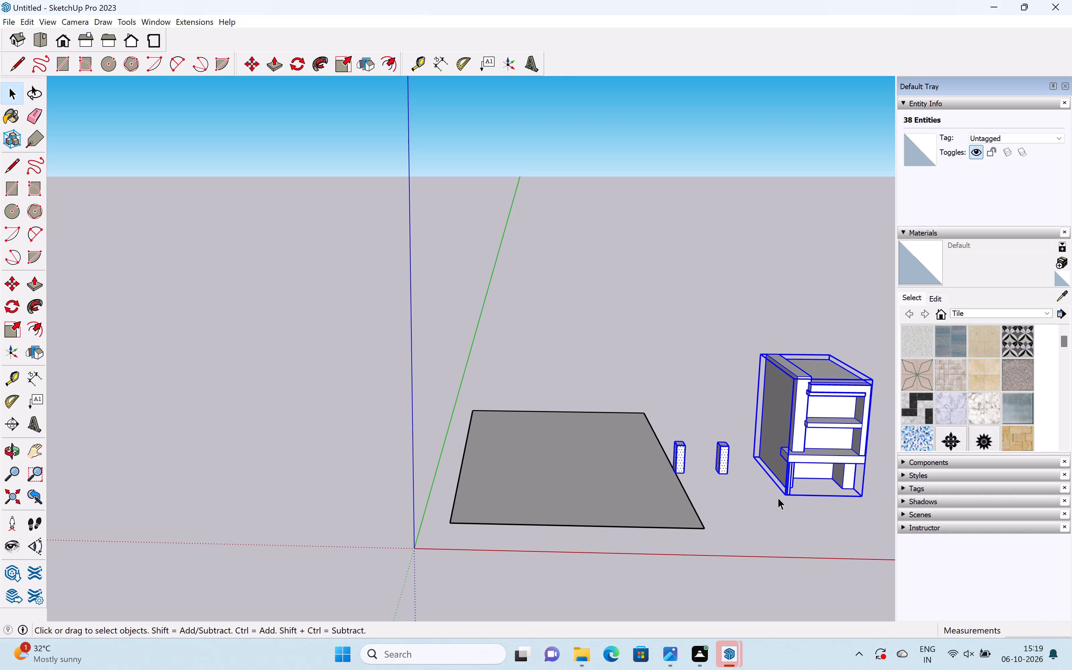
# Move the shelving unit and both posts together onto the rectangle, first by about 73' 5" and again slightly farther back from its front edge.
pyautogui.press('m')
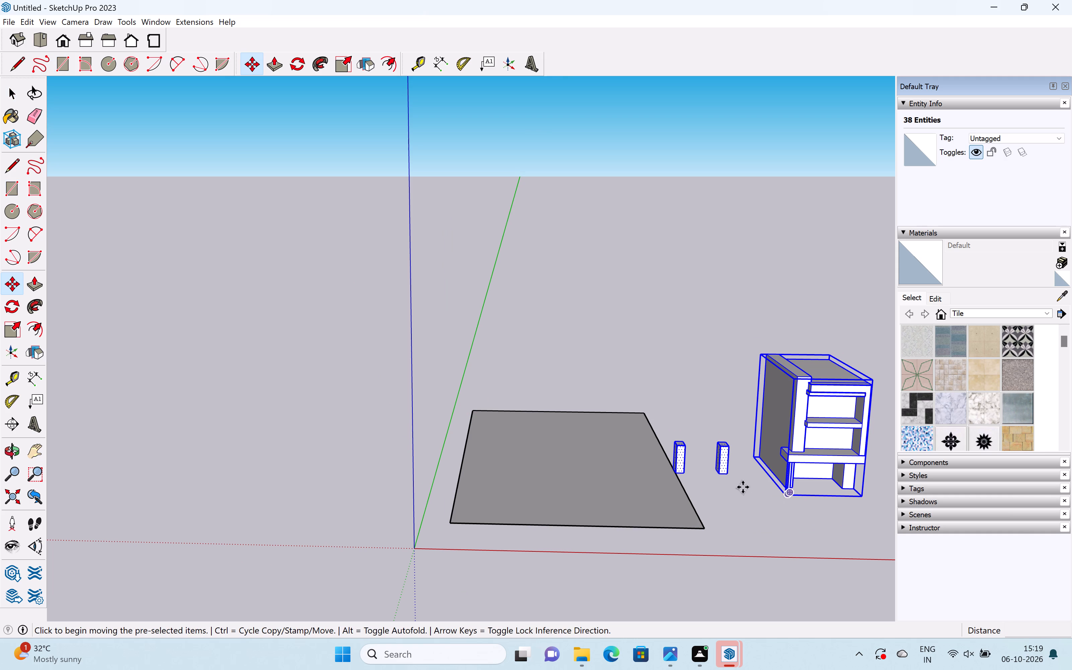
pyautogui.click(677, 472)
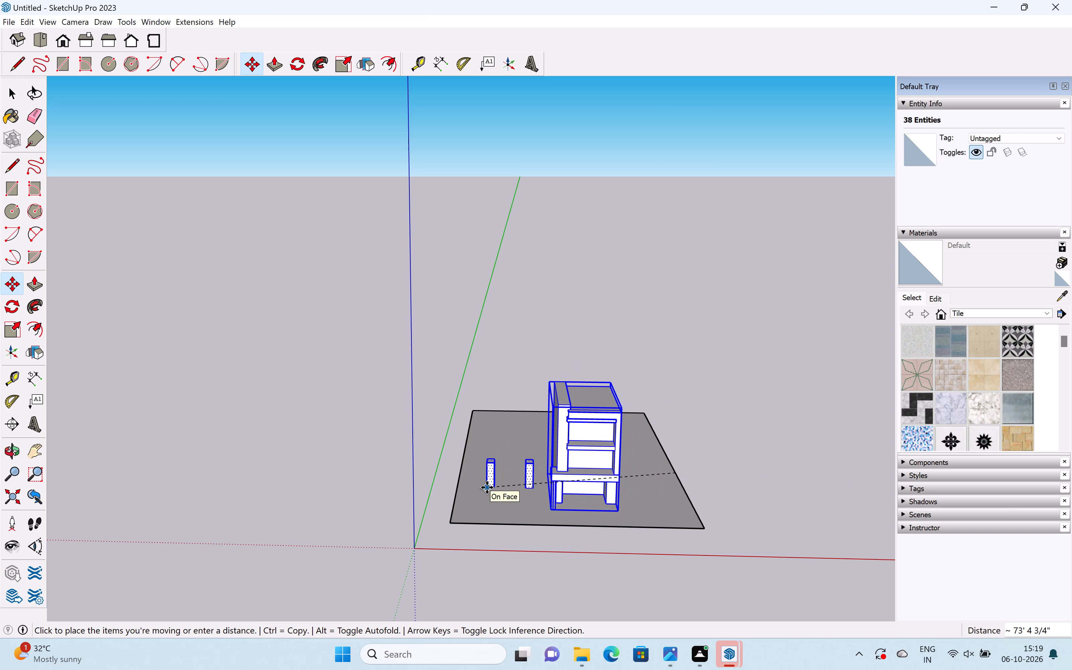
pyautogui.click(487, 487)
pyautogui.scroll(6, 594, 502)
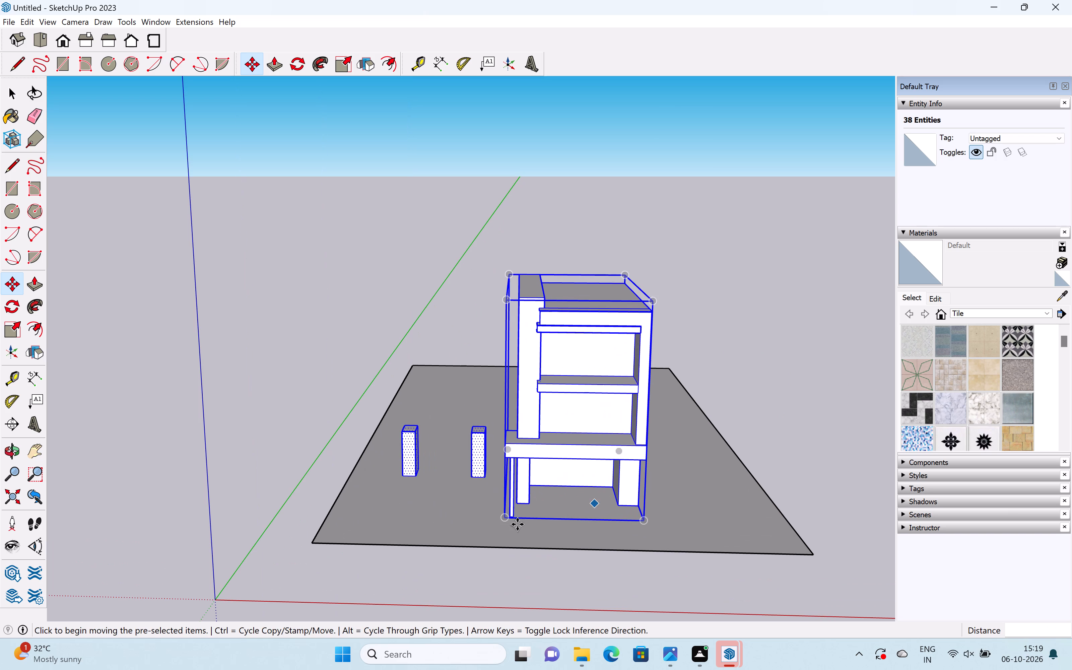
pyautogui.click(504, 515)
pyautogui.click(510, 477)
pyautogui.press('space')
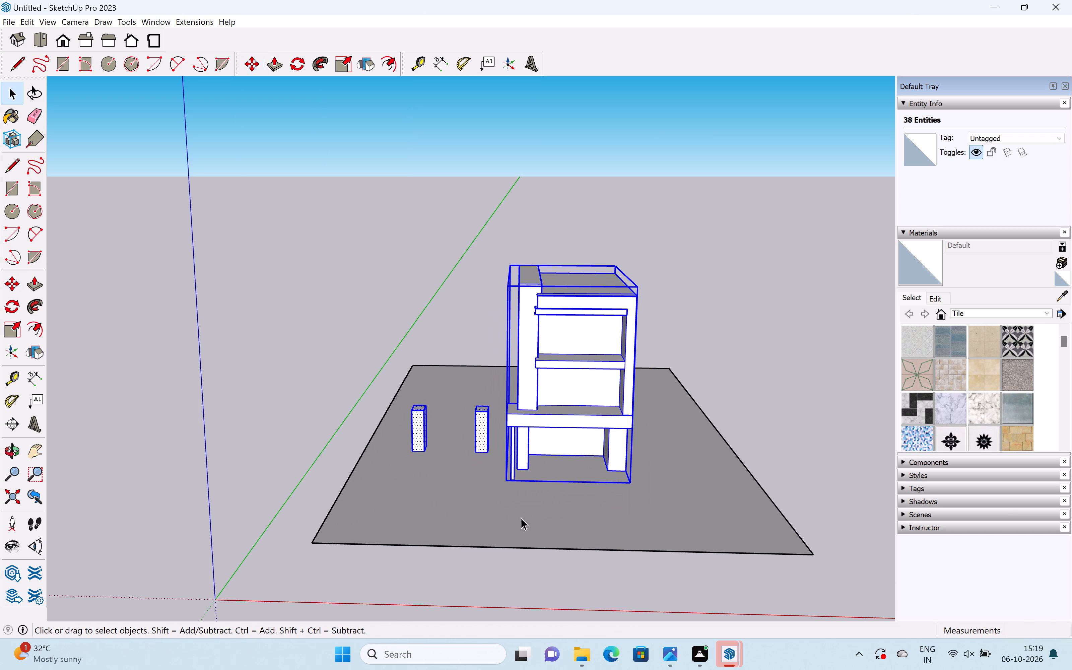
pyautogui.click(783, 422)
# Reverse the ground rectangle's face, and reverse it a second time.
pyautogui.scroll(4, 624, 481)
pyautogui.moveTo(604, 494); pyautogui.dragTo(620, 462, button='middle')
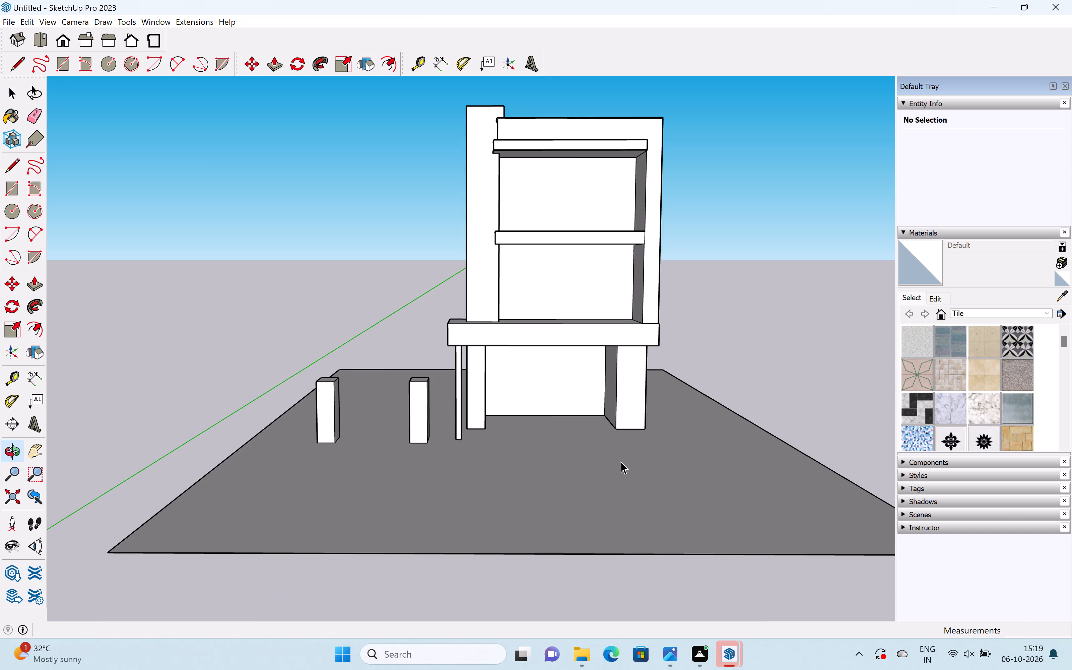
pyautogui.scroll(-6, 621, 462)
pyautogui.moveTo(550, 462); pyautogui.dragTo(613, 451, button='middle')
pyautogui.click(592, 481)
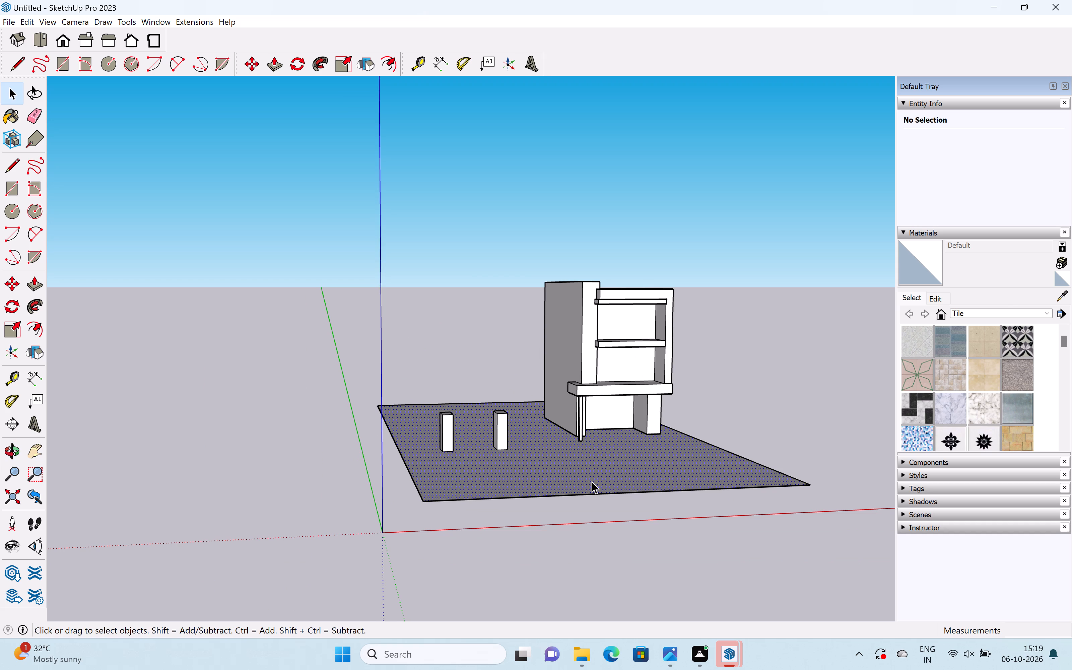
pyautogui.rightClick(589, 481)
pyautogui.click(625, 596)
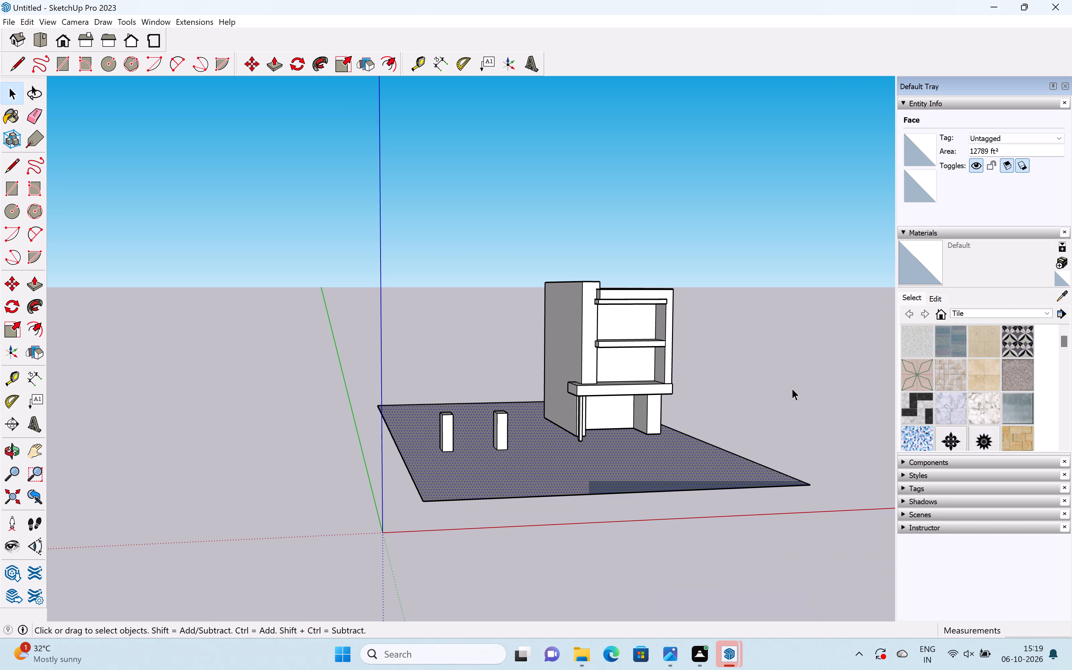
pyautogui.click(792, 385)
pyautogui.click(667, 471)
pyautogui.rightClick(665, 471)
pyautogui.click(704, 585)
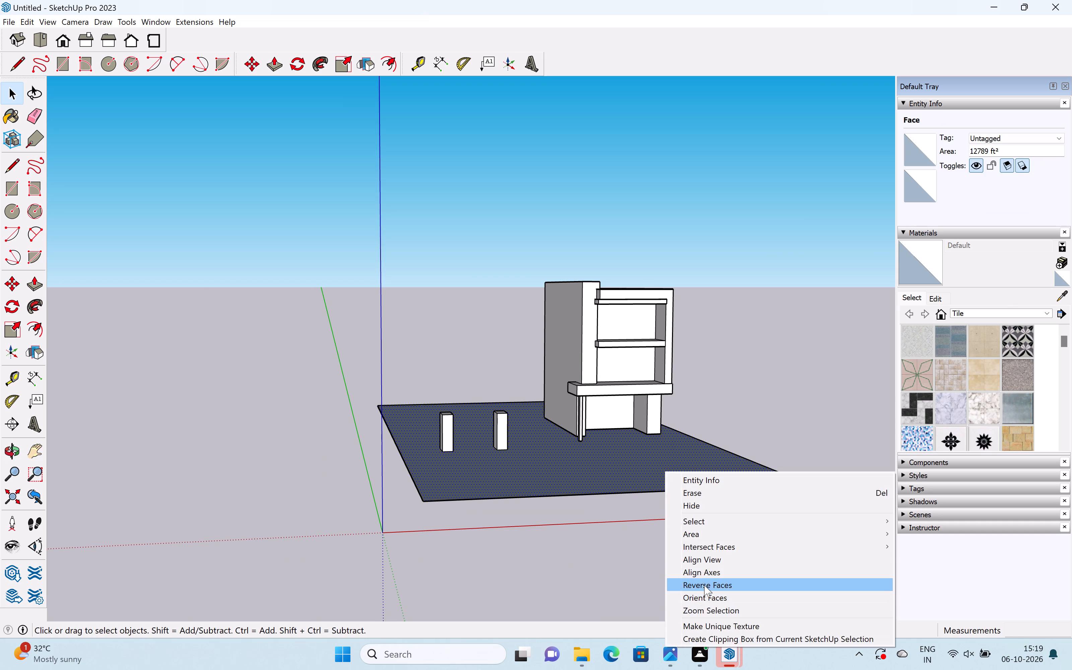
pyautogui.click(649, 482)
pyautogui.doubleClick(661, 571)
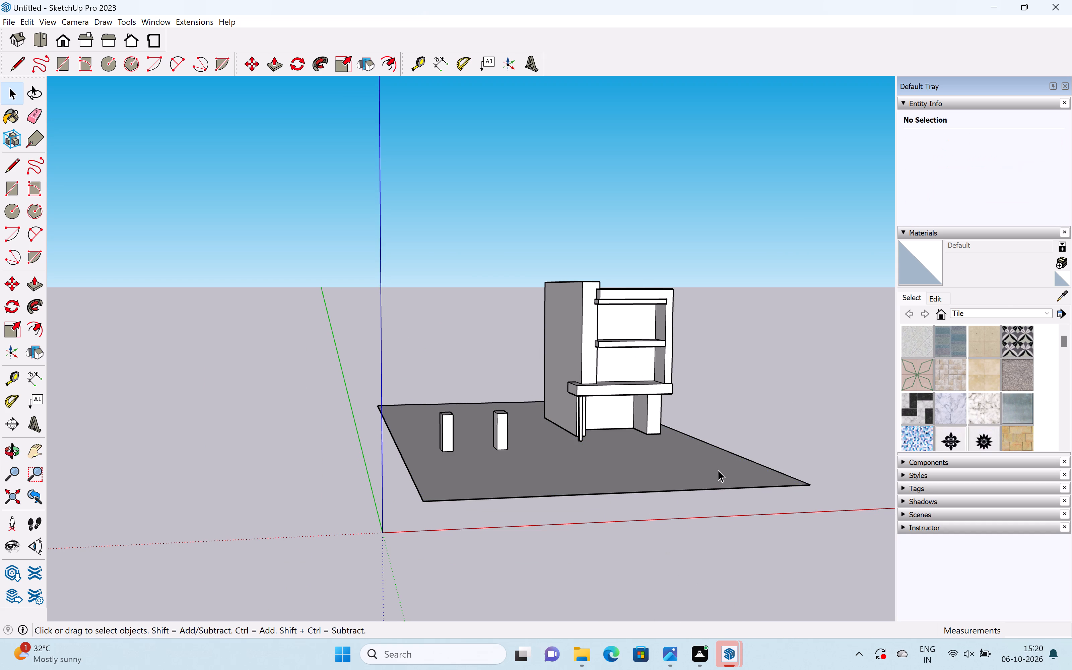
# Examine from the front, the side and a low angle how the shelving unit and posts sit relative to the rectangle.
pyautogui.moveTo(718, 470); pyautogui.dragTo(544, 553, button='middle')
pyautogui.scroll(-2, 557, 549)
pyautogui.moveTo(536, 537); pyautogui.dragTo(629, 468, button='middle')
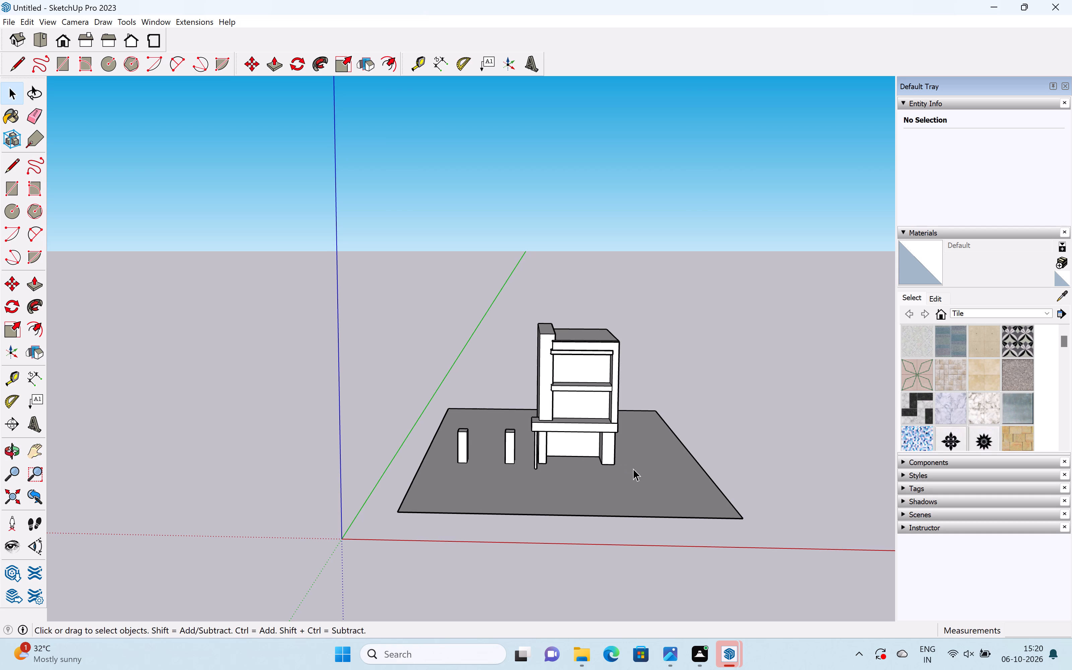
pyautogui.scroll(3, 660, 483)
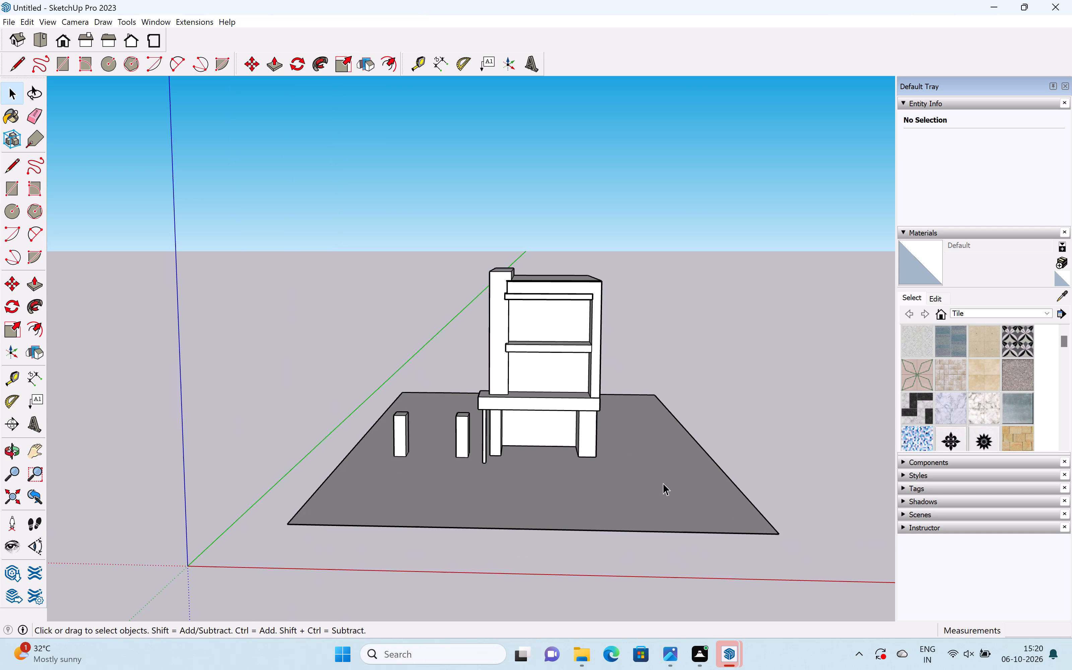
pyautogui.scroll(-2, 665, 483)
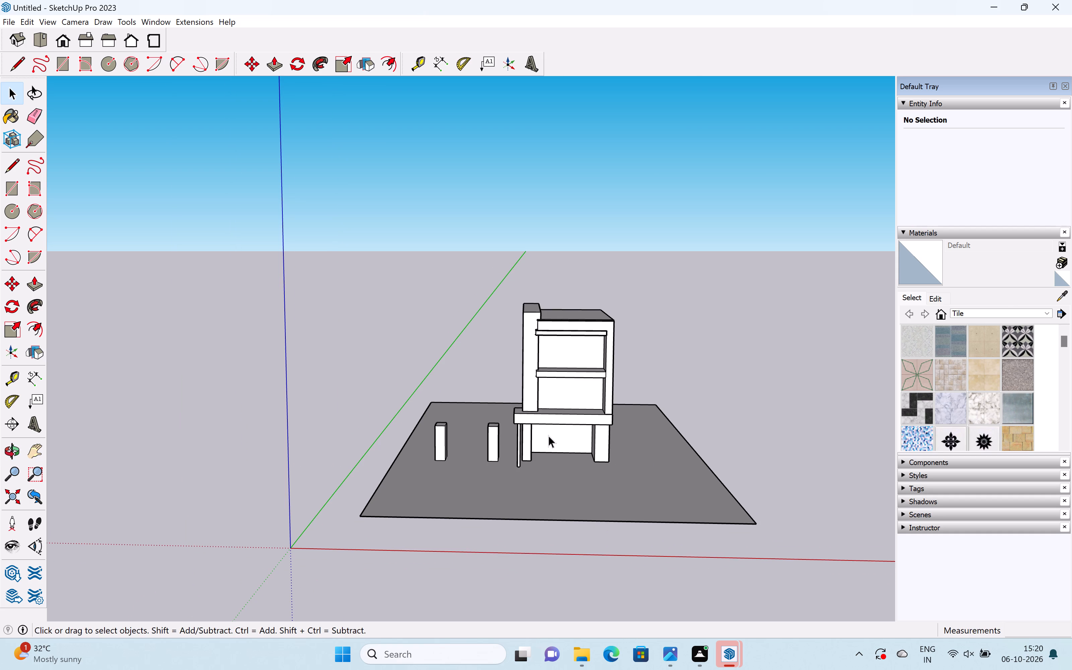
pyautogui.scroll(6, 562, 446)
pyautogui.scroll(-3, 576, 446)
pyautogui.moveTo(503, 464); pyautogui.dragTo(788, 464, button='middle')
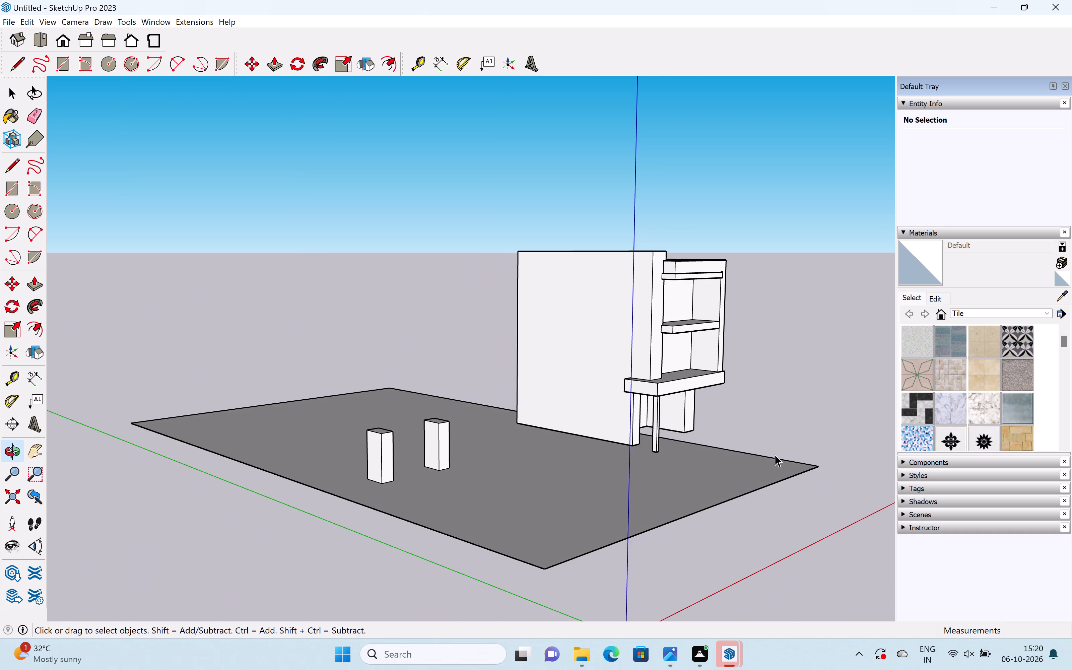
pyautogui.moveTo(586, 467); pyautogui.dragTo(657, 396, button='middle')
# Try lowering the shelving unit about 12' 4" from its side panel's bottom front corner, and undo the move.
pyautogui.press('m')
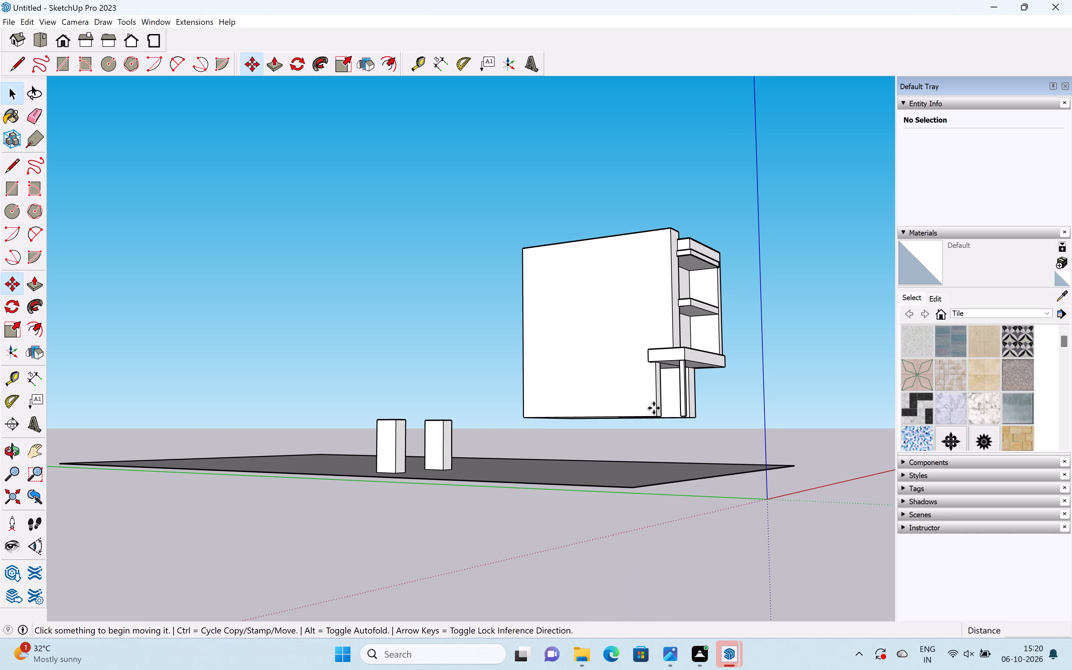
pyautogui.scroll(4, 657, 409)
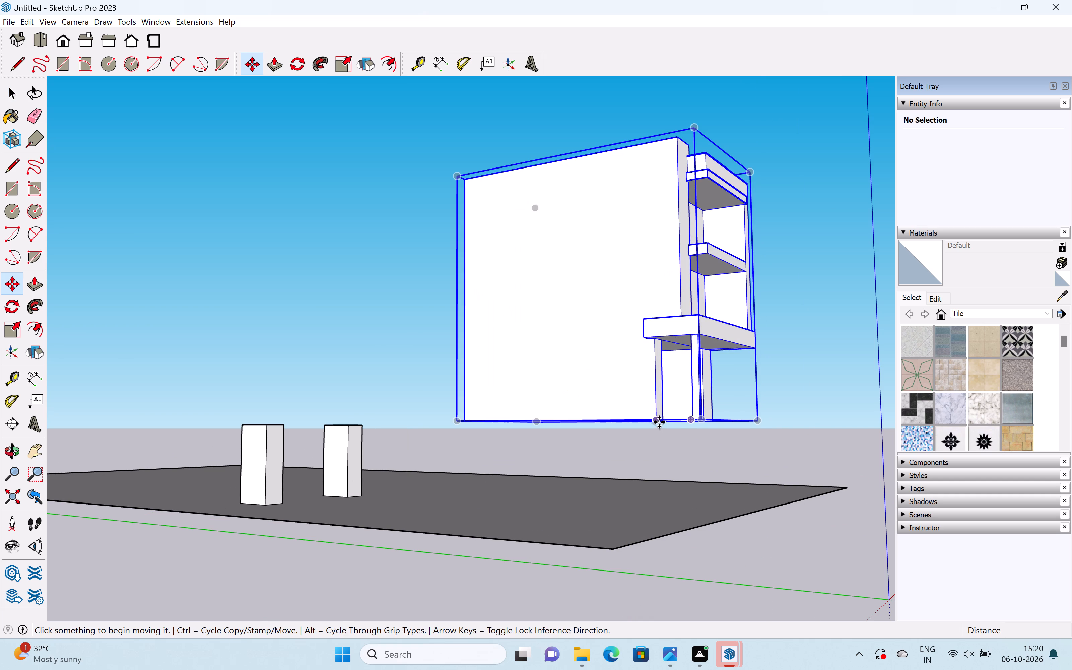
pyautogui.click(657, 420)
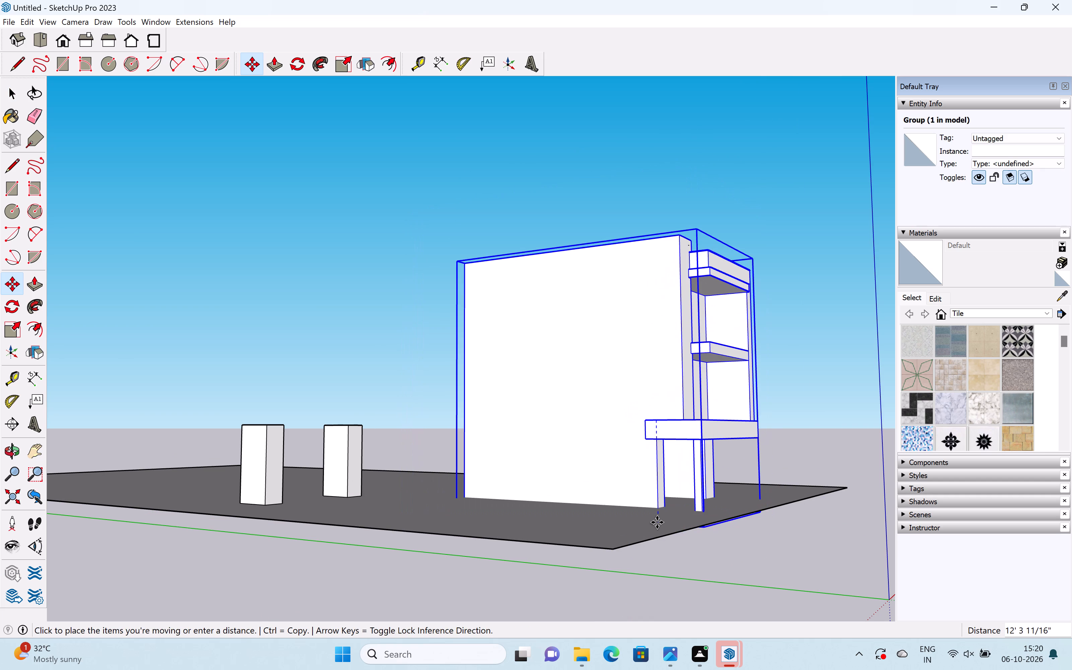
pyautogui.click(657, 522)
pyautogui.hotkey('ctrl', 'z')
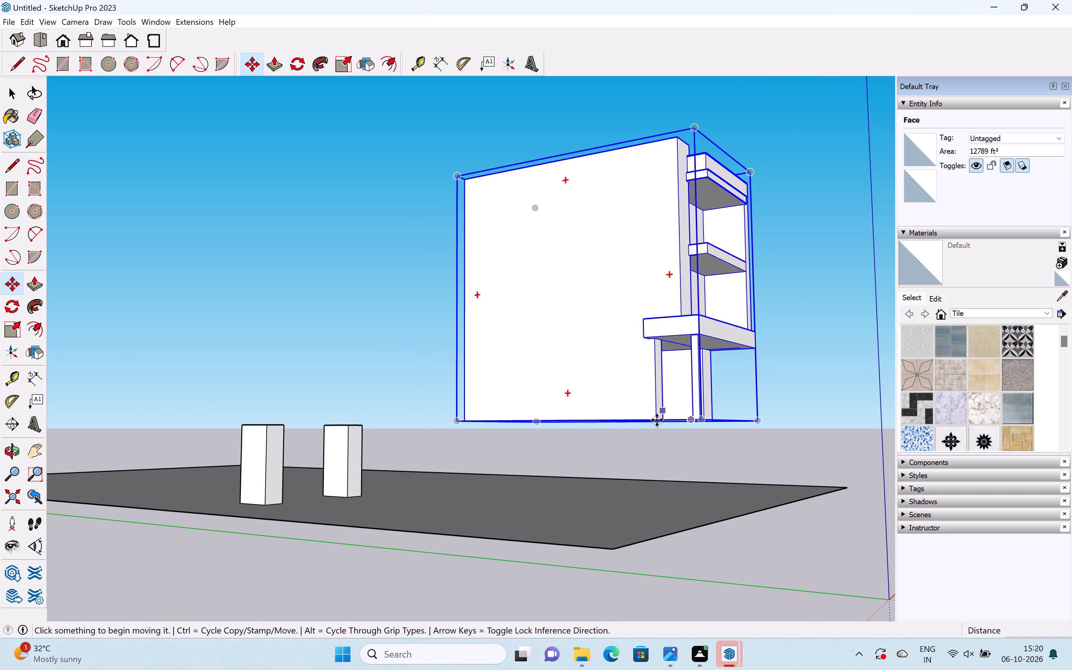
# Move the shelving unit about 11' 5" down onto the rectangle's face, using its side panel's bottom front corner as base point.
pyautogui.click(656, 420)
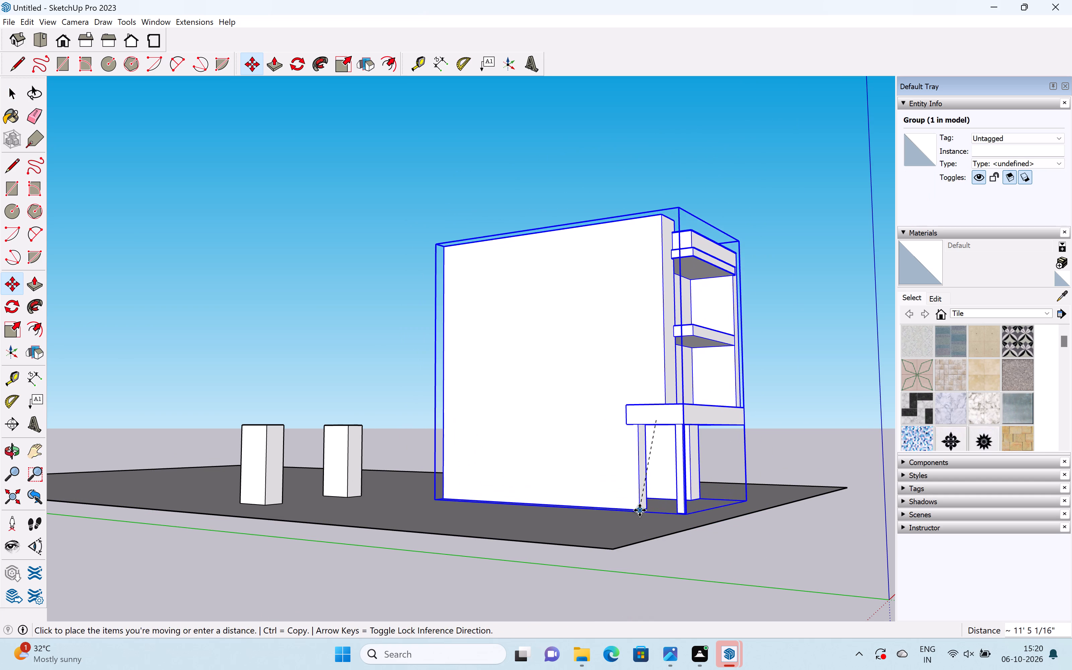
pyautogui.click(640, 510)
pyautogui.moveTo(701, 479); pyautogui.dragTo(480, 536, button='middle')
pyautogui.press('space')
pyautogui.scroll(-5, 738, 510)
pyautogui.moveTo(723, 514); pyautogui.dragTo(557, 530, button='middle')
pyautogui.click(826, 455)
# Move the shelving unit about 6' 3" across the rectangle toward the posts, using the thin leg's foot as base point.
pyautogui.moveTo(522, 556); pyautogui.dragTo(815, 516, button='middle')
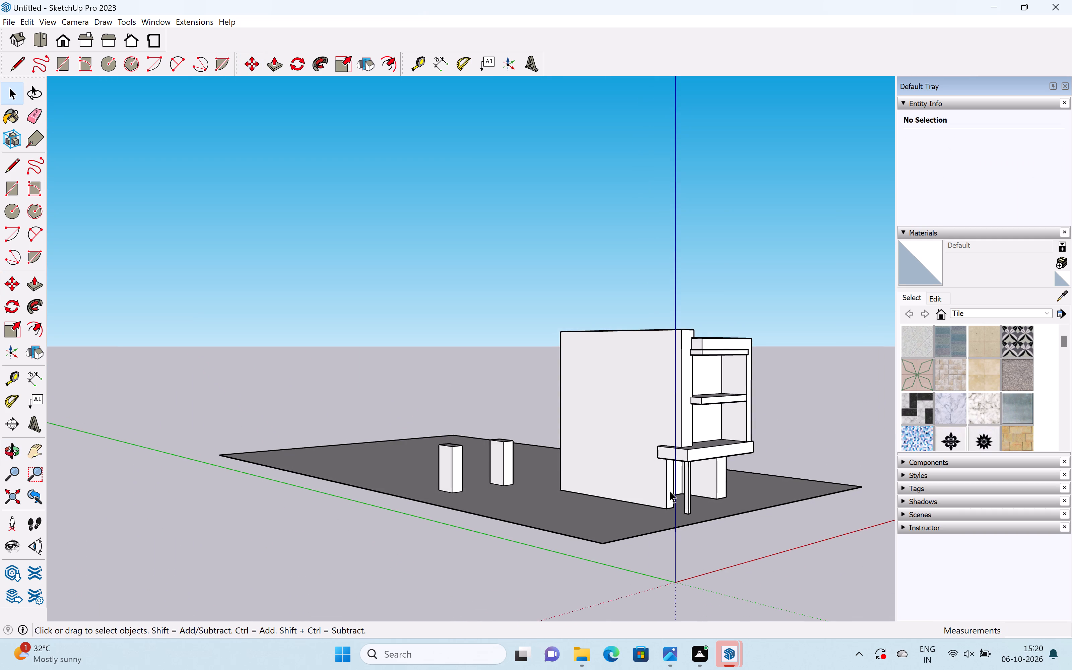
pyautogui.scroll(4, 668, 491)
pyautogui.press('m')
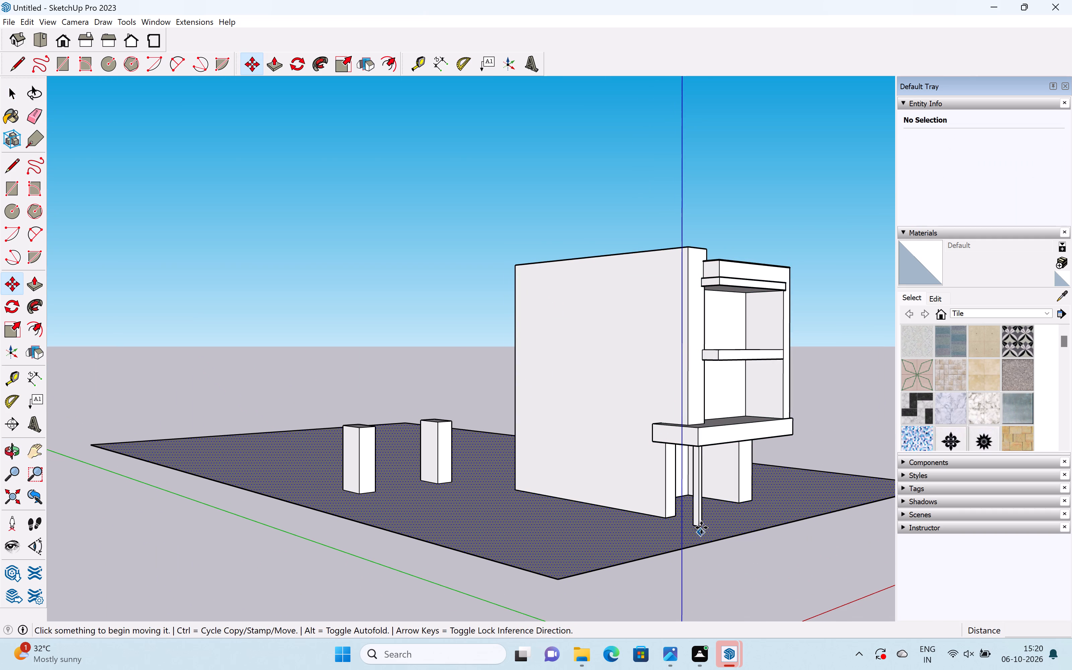
pyautogui.click(701, 527)
pyautogui.click(658, 522)
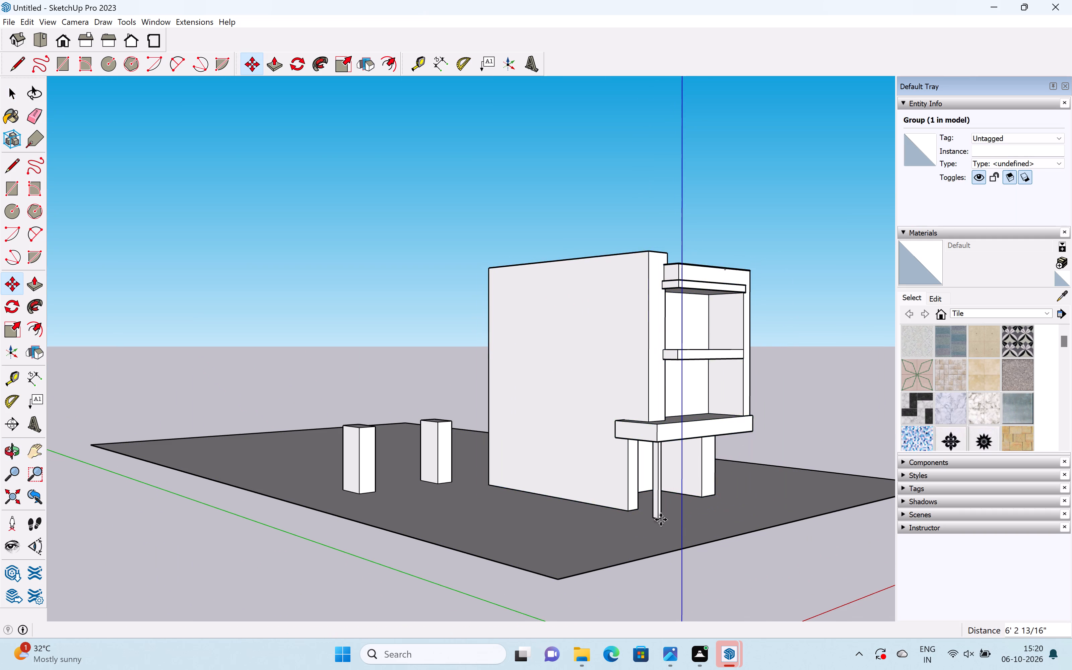
pyautogui.scroll(-7, 678, 507)
pyautogui.press('space')
pyautogui.click(786, 410)
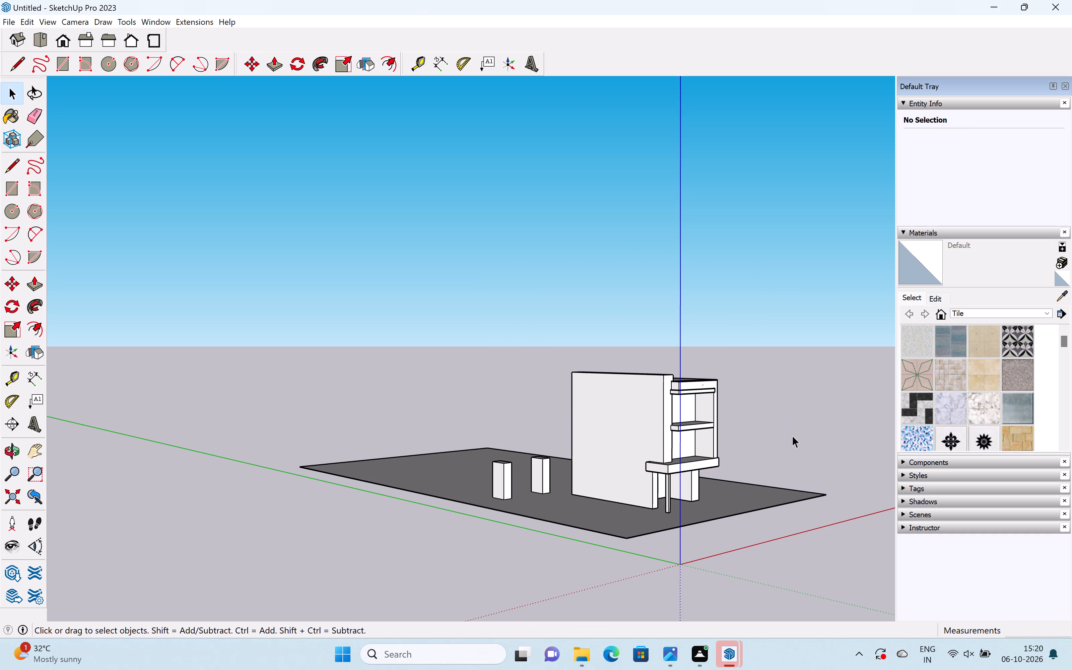
# Examine the shelving unit's placement on the rectangle from the far side, the post side and the front.
pyautogui.moveTo(731, 451); pyautogui.dragTo(509, 509, button='middle')
pyautogui.scroll(-4, 585, 513)
pyautogui.moveTo(719, 487); pyautogui.dragTo(396, 448, button='middle')
pyautogui.scroll(3, 429, 524)
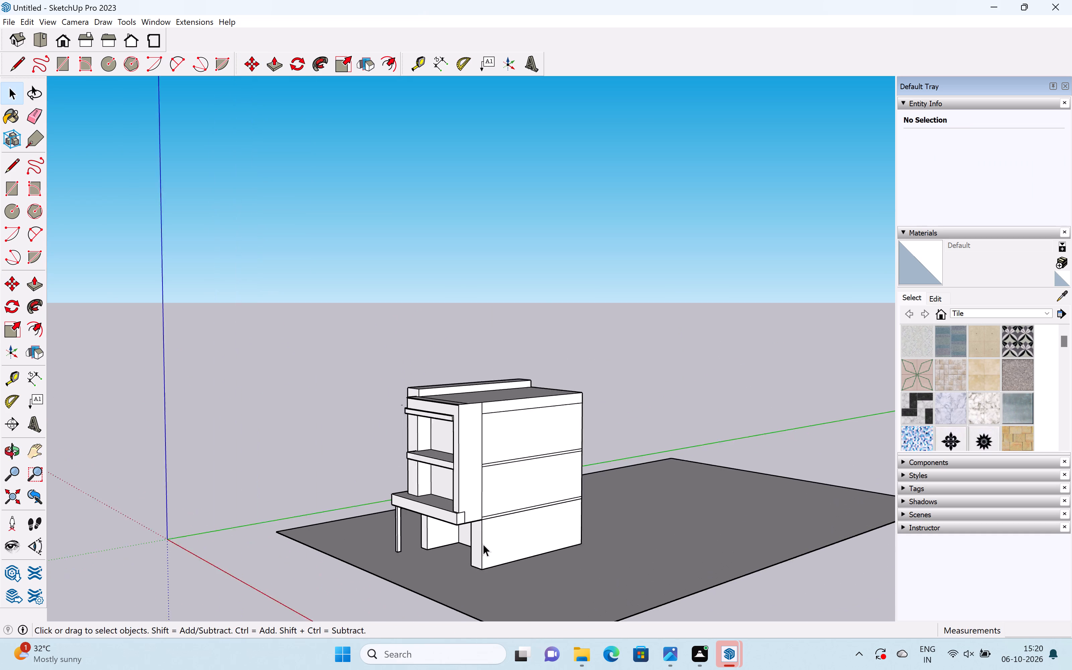
pyautogui.scroll(4, 483, 544)
pyautogui.moveTo(449, 545); pyautogui.dragTo(677, 499, button='middle')
pyautogui.moveTo(522, 539); pyautogui.dragTo(795, 606, button='middle')
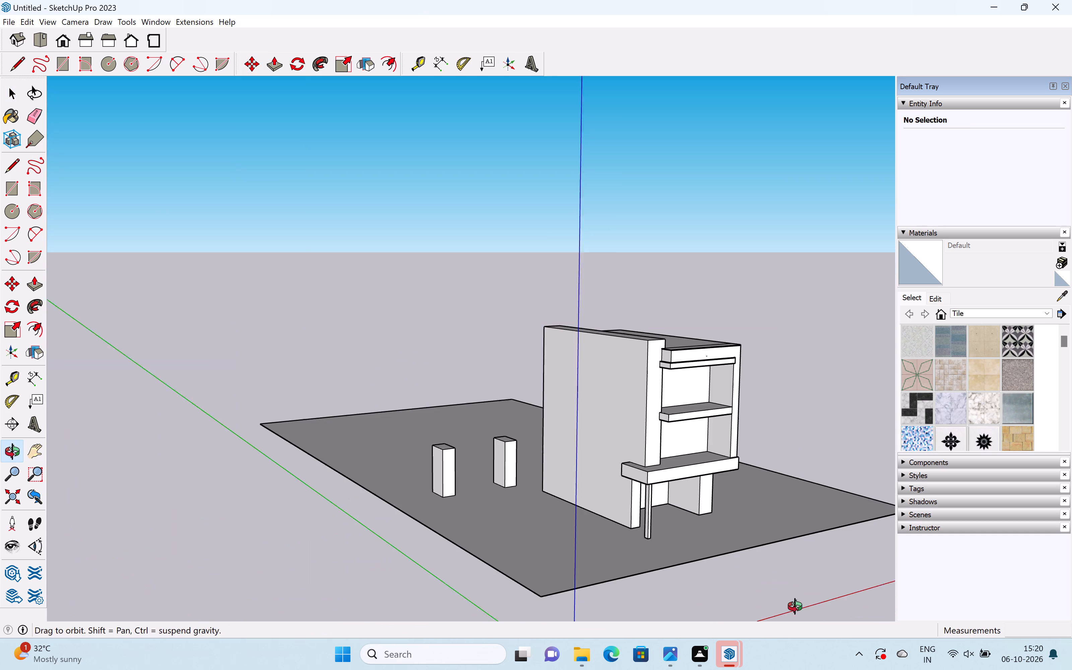
pyautogui.moveTo(795, 606); pyautogui.dragTo(795, 608, button='middle')
pyautogui.scroll(2, 664, 537)
pyautogui.moveTo(662, 537); pyautogui.dragTo(497, 534, button='middle')
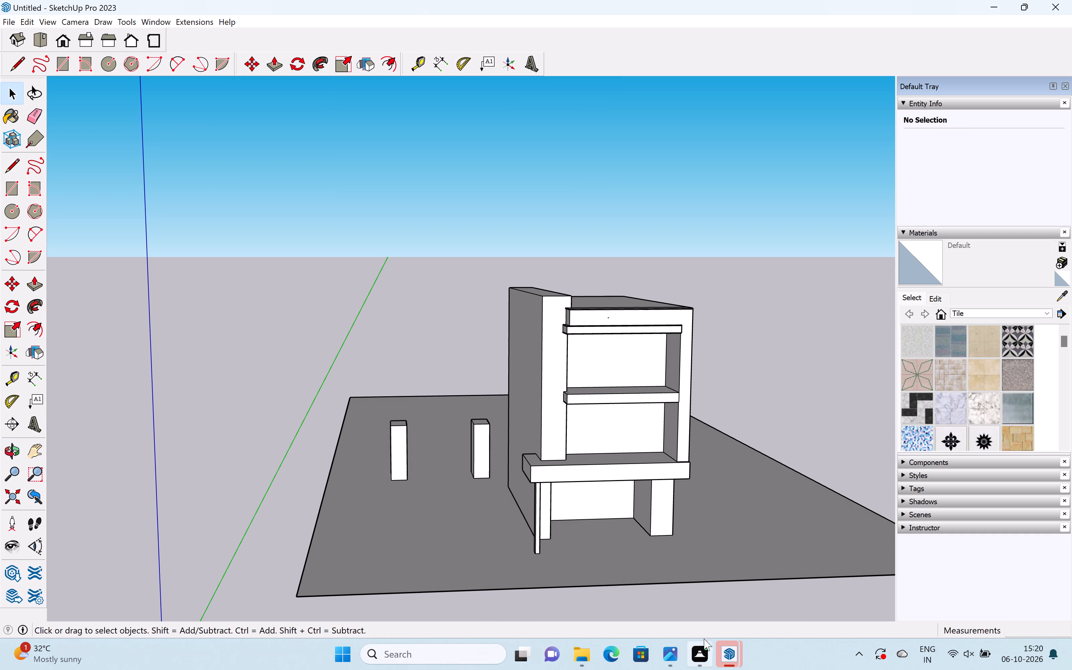
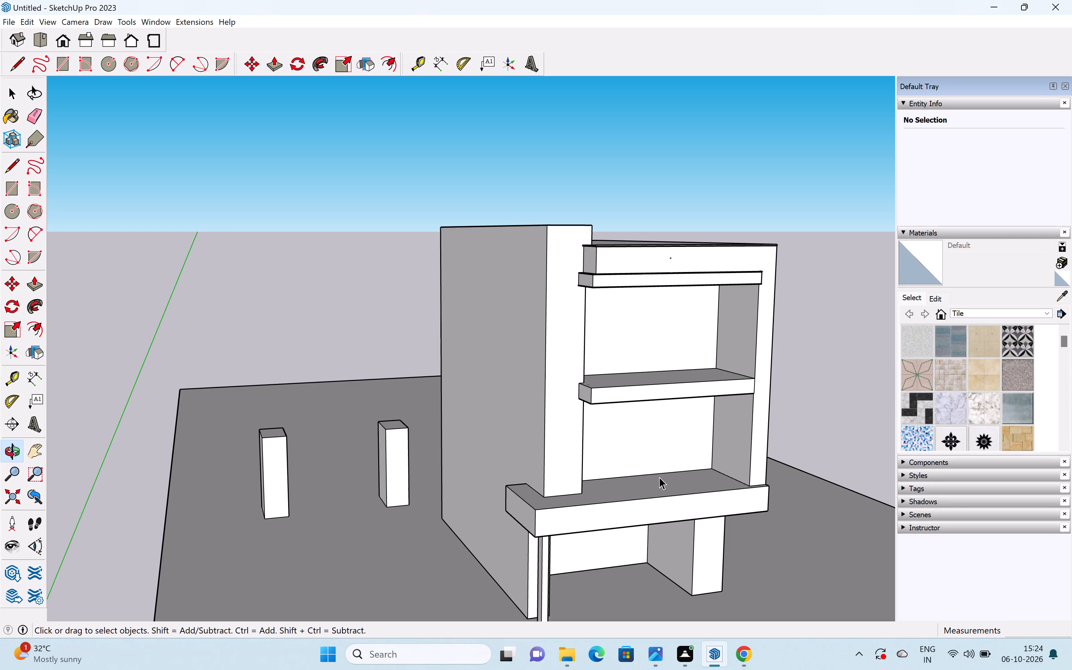
# Import the Glass+door model from Downloads and place it beside the shelving unit, toward the rectangle's far edge.
pyautogui.moveTo(651, 473); pyautogui.dragTo(477, 481, button='middle')
pyautogui.scroll(1, 477, 481)
pyautogui.keyDown('shift'); pyautogui.moveTo(502, 482); pyautogui.dragTo(581, 380, button='middle'); pyautogui.keyUp('shift')
pyautogui.keyDown('shift'); pyautogui.moveTo(551, 468); pyautogui.dragTo(626, 416, button='middle'); pyautogui.keyUp('shift')
pyautogui.scroll(1, 626, 416)
pyautogui.scroll(-2, 630, 416)
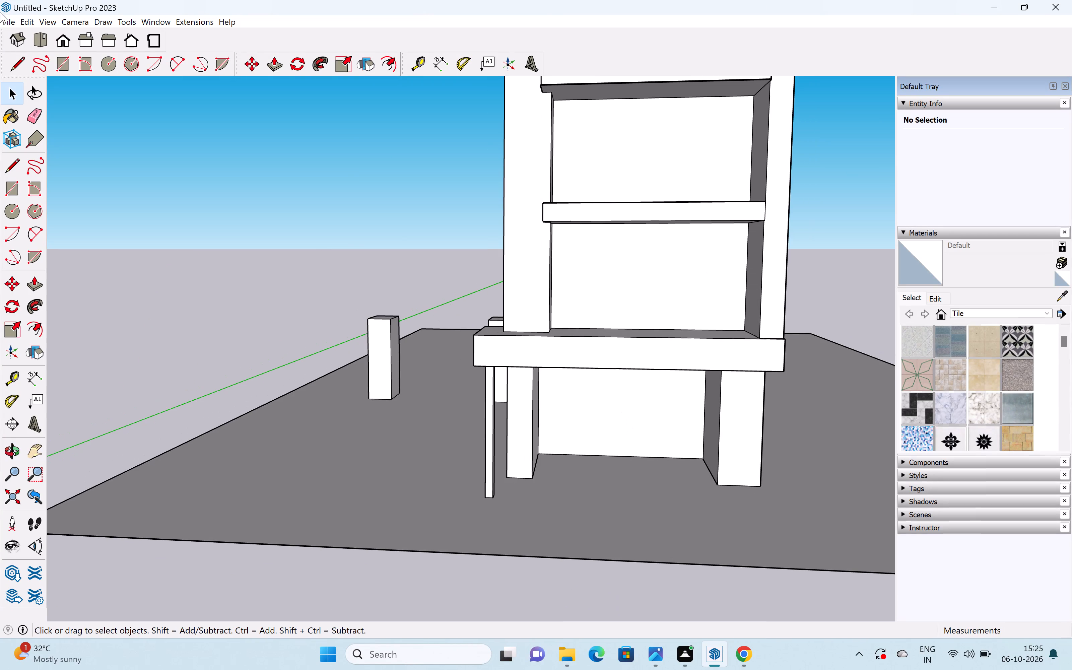
pyautogui.click(6, 18)
pyautogui.click(56, 216)
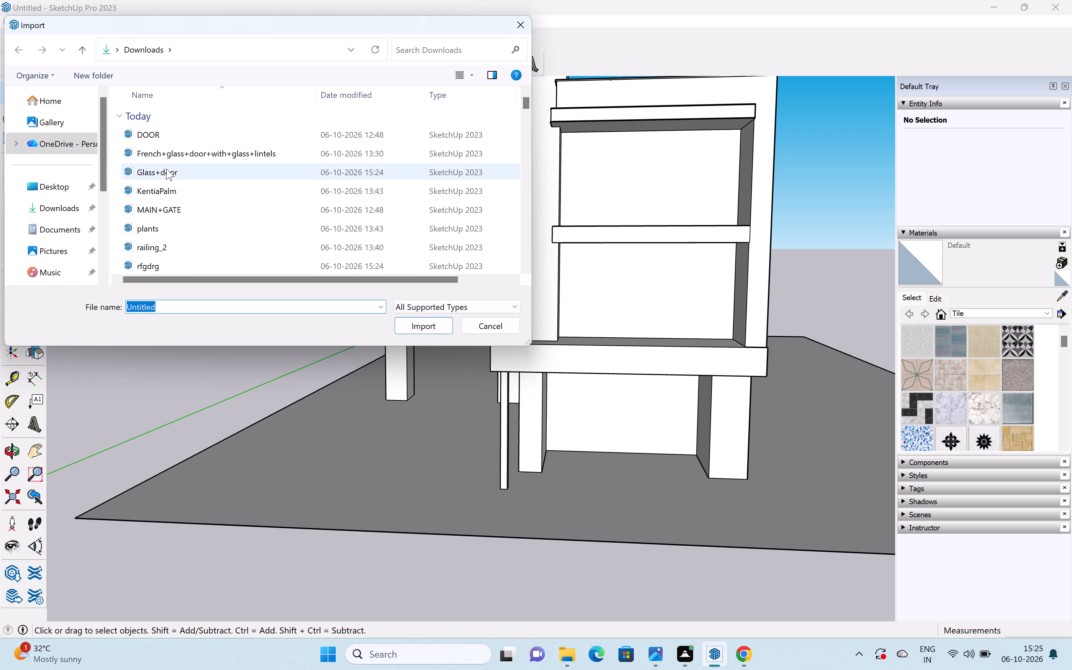
pyautogui.scroll(-6, 166, 170)
pyautogui.scroll(2, 167, 176)
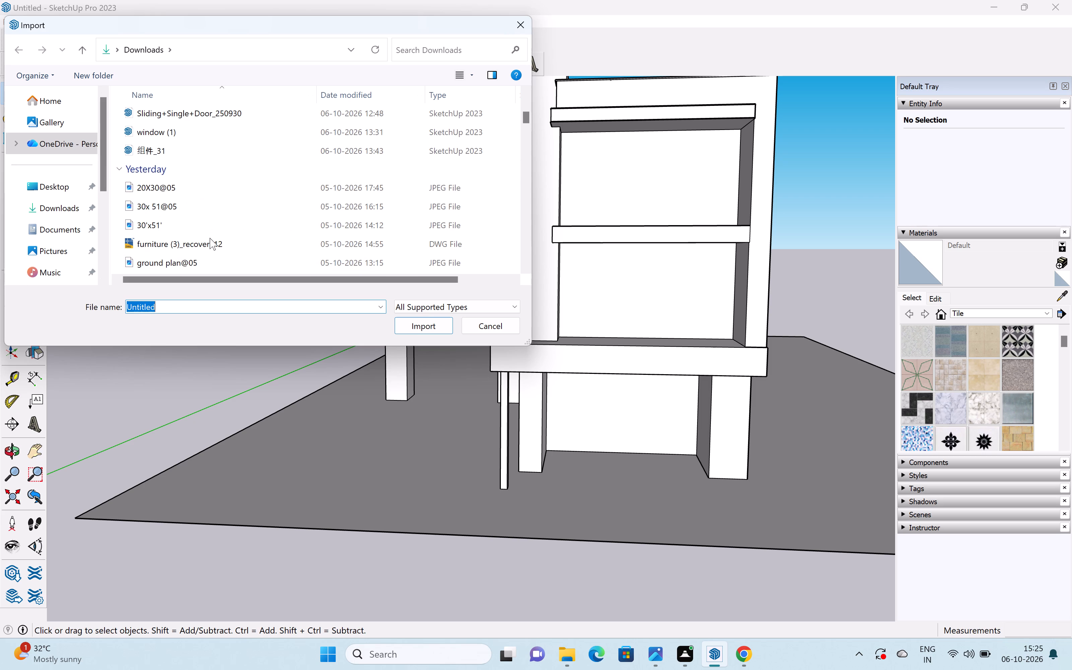
pyautogui.scroll(5, 171, 128)
pyautogui.click(160, 174)
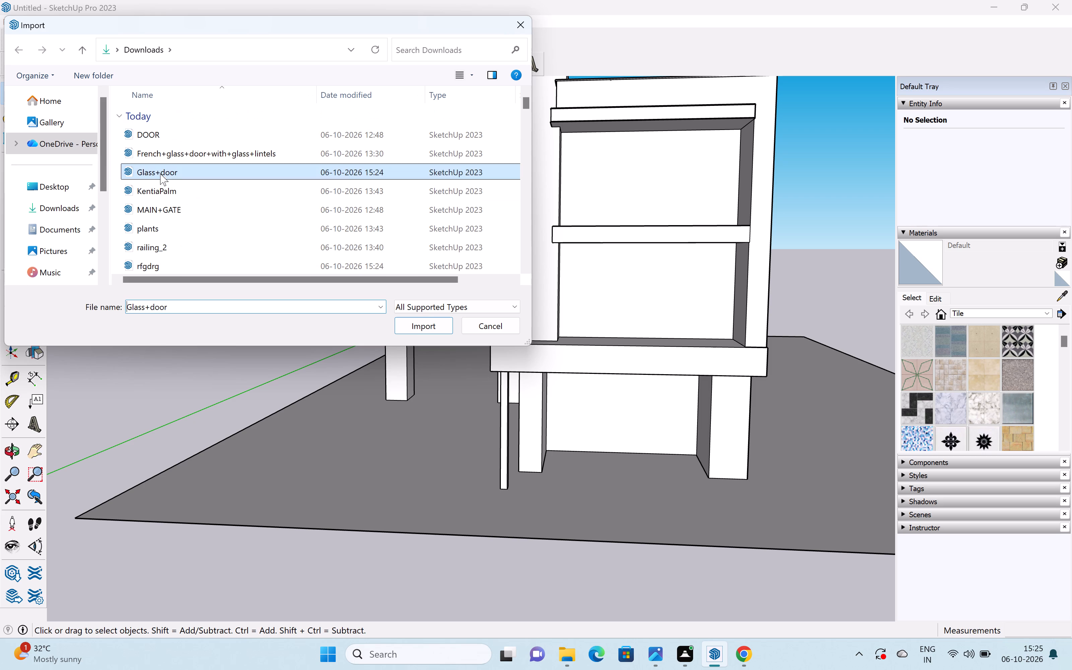
pyautogui.click(405, 330)
pyautogui.scroll(-2, 467, 357)
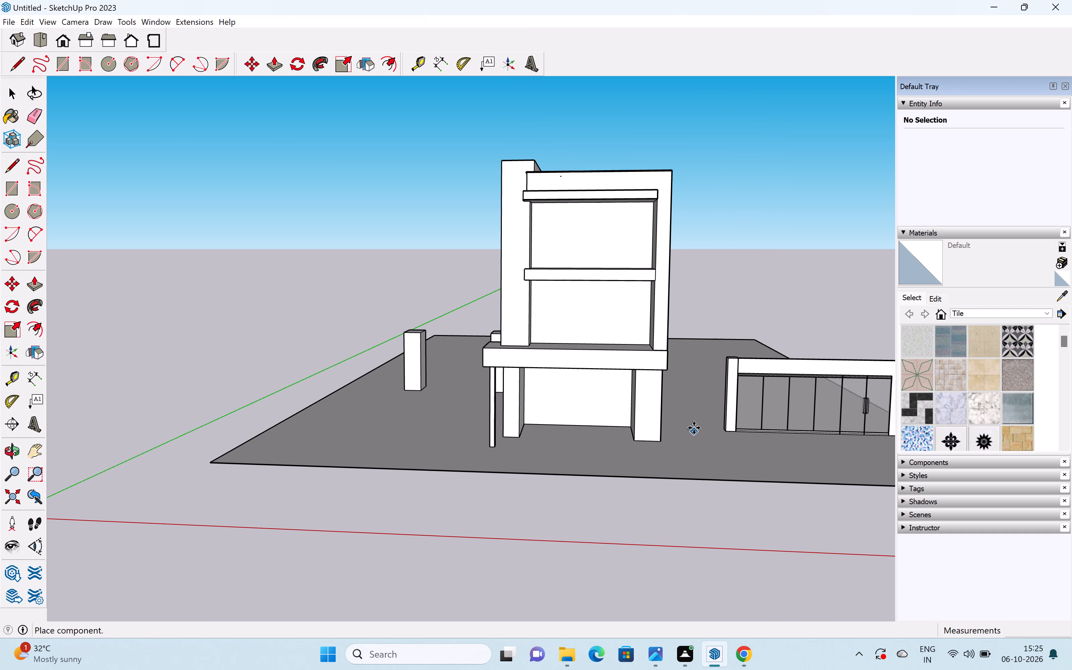
pyautogui.click(725, 373)
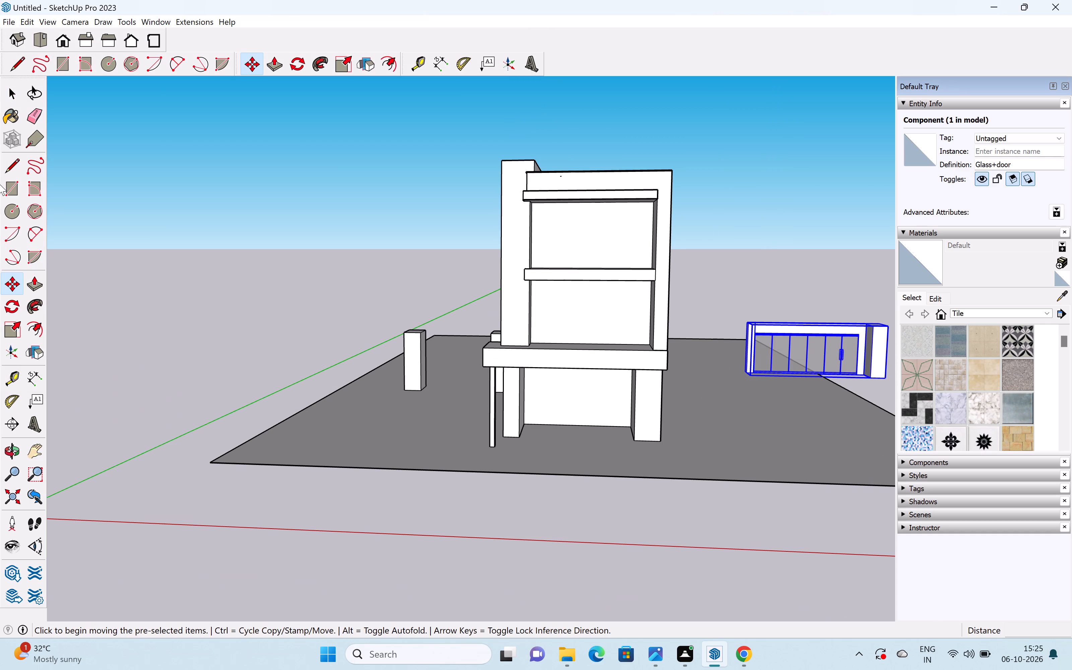
# Import the sliding+glass+door+with+curtain model from Downloads and place it on the rectangle beside the shelving unit.
pyautogui.click(9, 26)
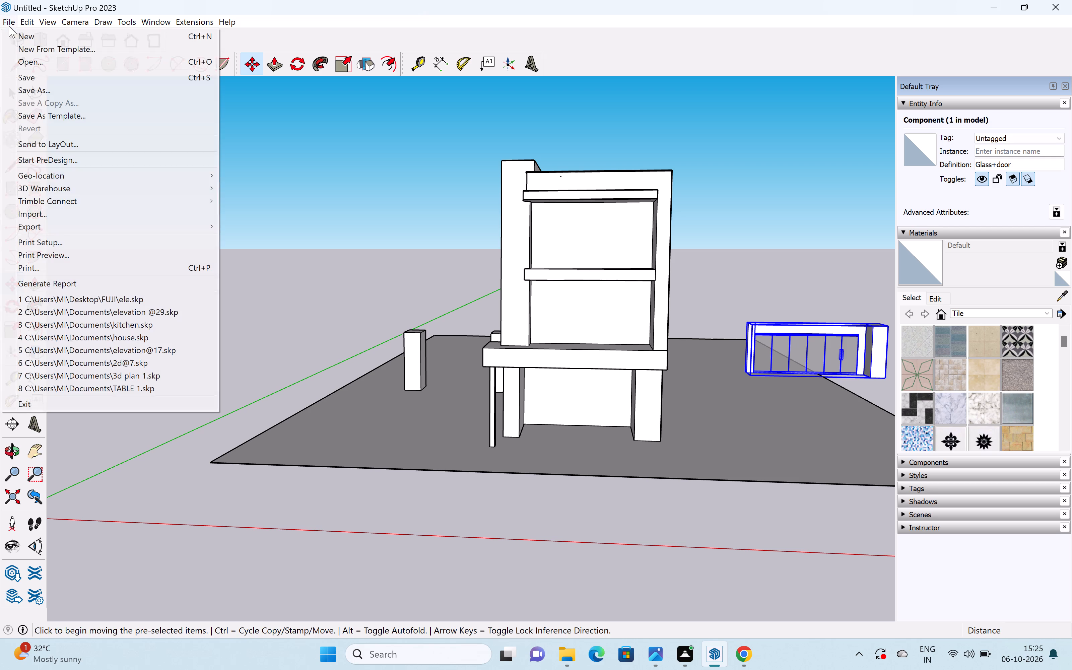
pyautogui.click(63, 212)
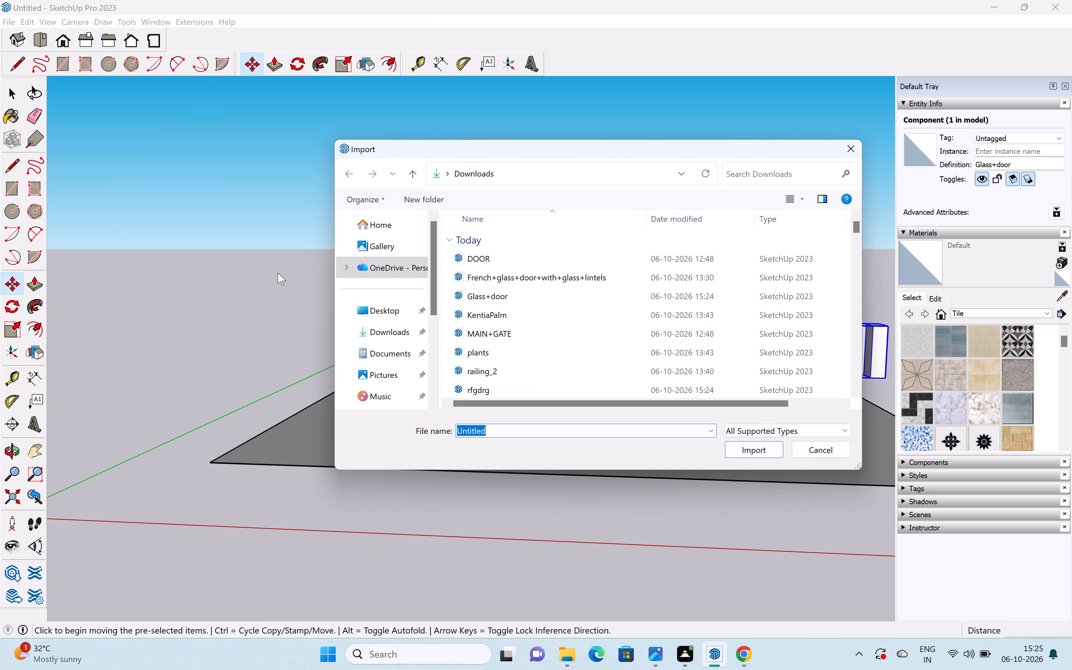
pyautogui.scroll(-1, 500, 287)
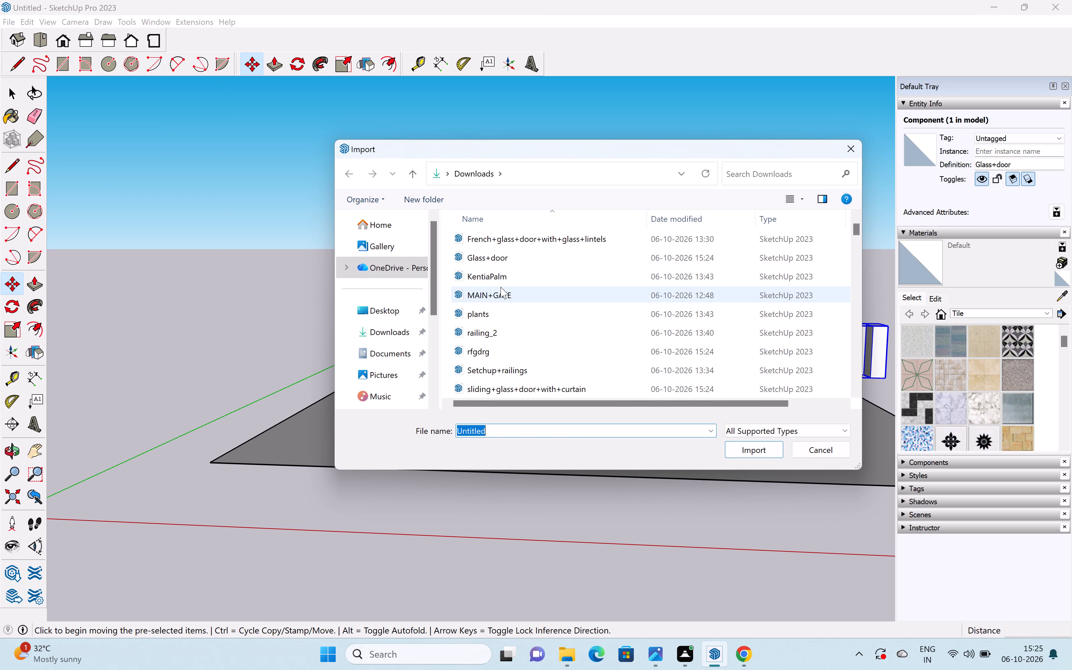
pyautogui.scroll(-1, 500, 287)
pyautogui.click(503, 338)
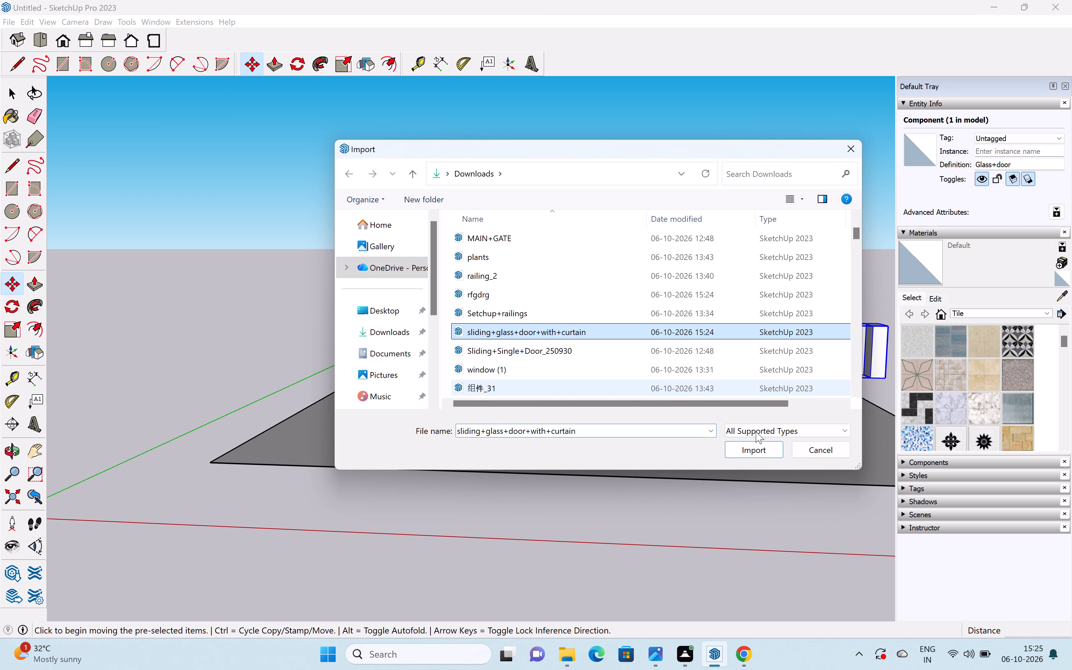
pyautogui.click(754, 450)
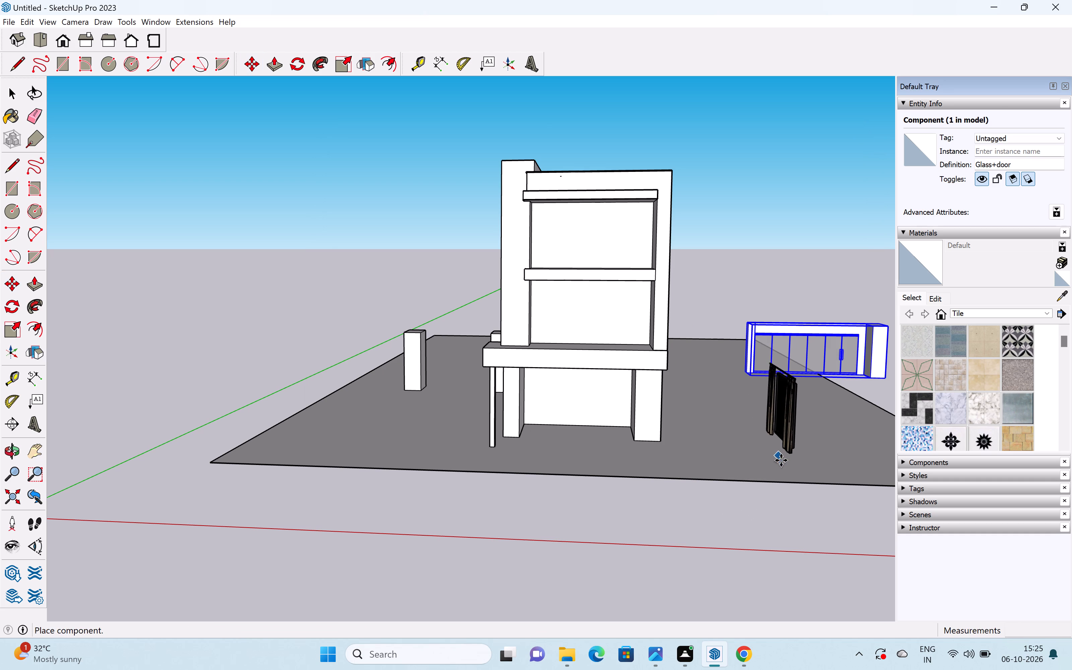
pyautogui.moveTo(751, 443); pyautogui.dragTo(690, 441, button='middle')
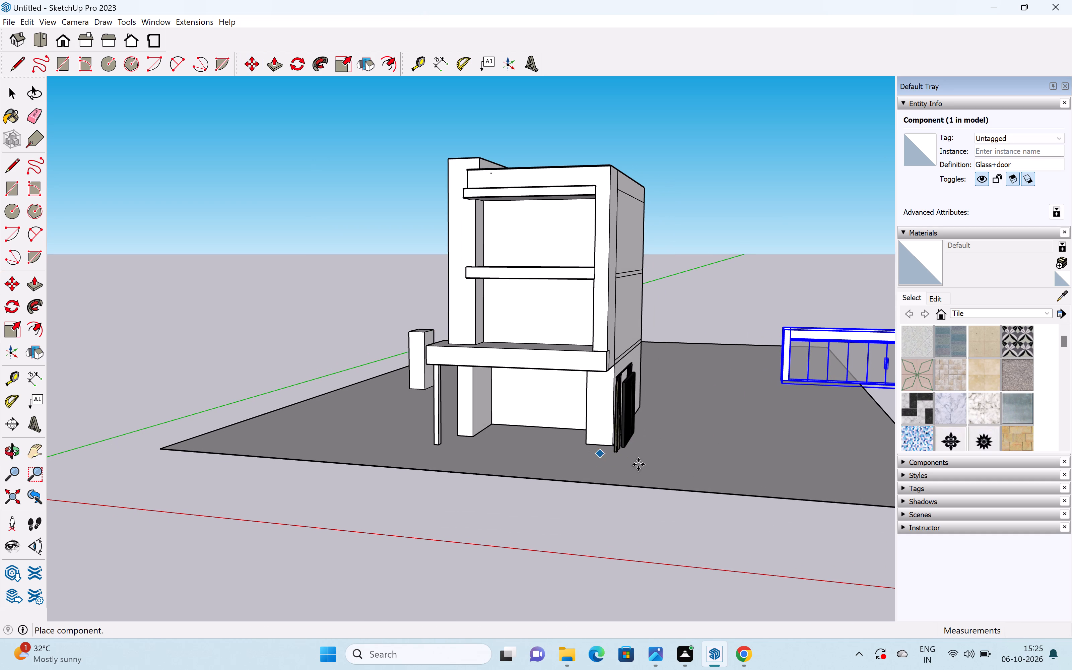
pyautogui.click(726, 467)
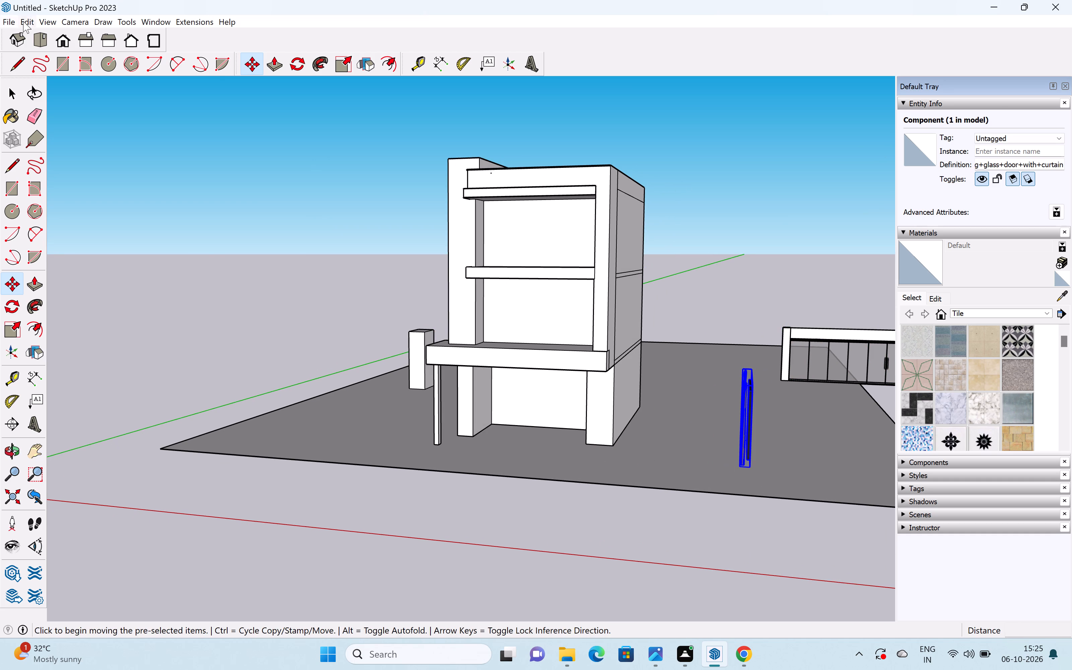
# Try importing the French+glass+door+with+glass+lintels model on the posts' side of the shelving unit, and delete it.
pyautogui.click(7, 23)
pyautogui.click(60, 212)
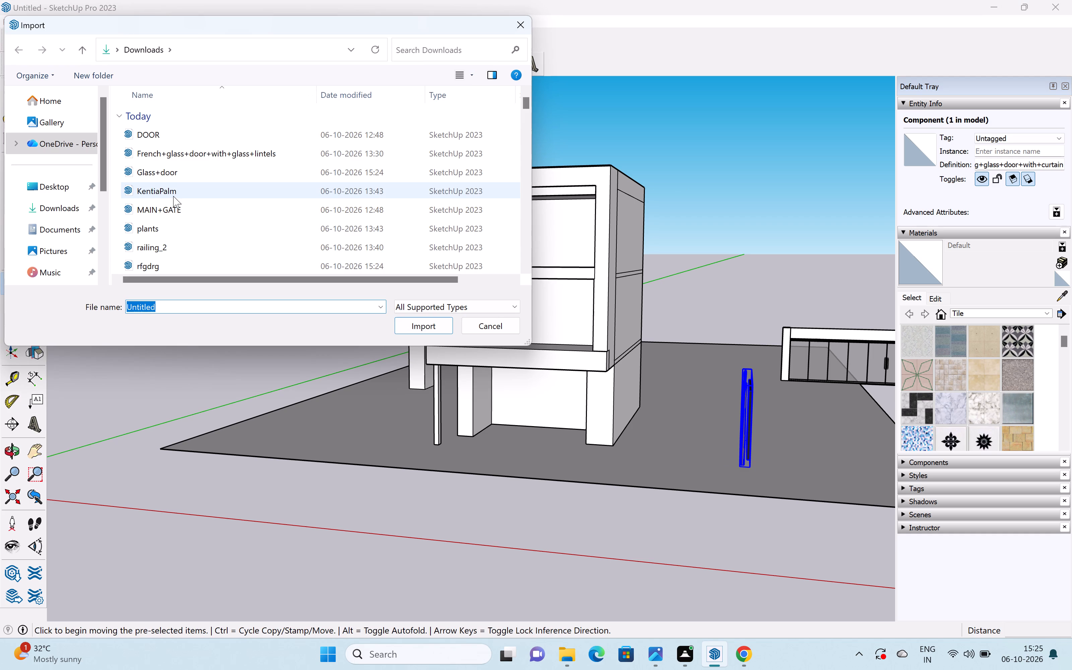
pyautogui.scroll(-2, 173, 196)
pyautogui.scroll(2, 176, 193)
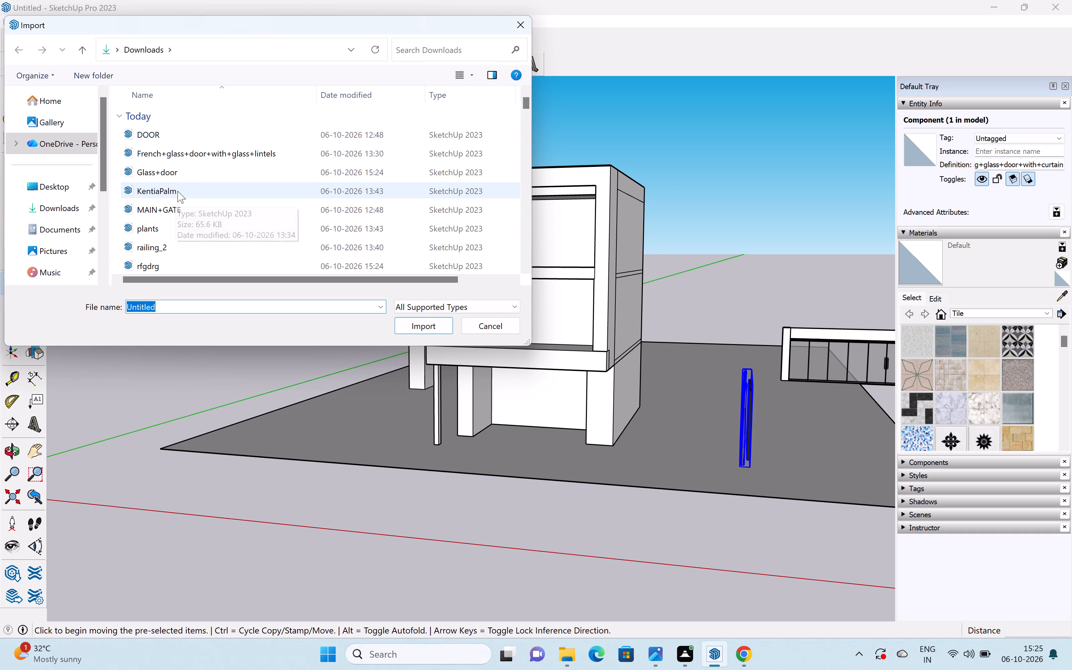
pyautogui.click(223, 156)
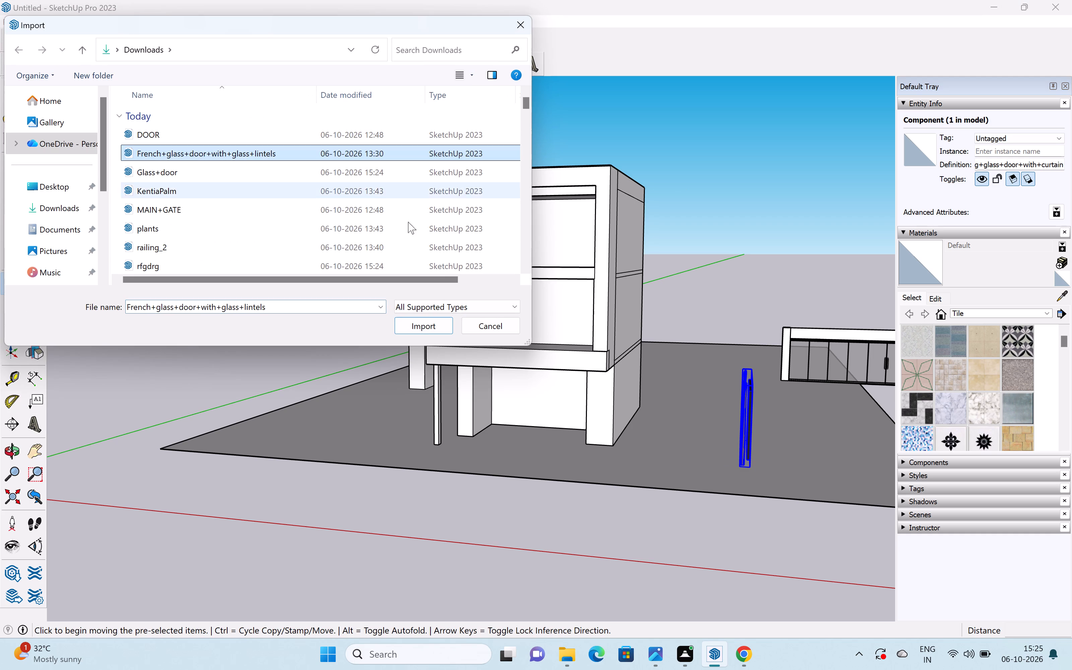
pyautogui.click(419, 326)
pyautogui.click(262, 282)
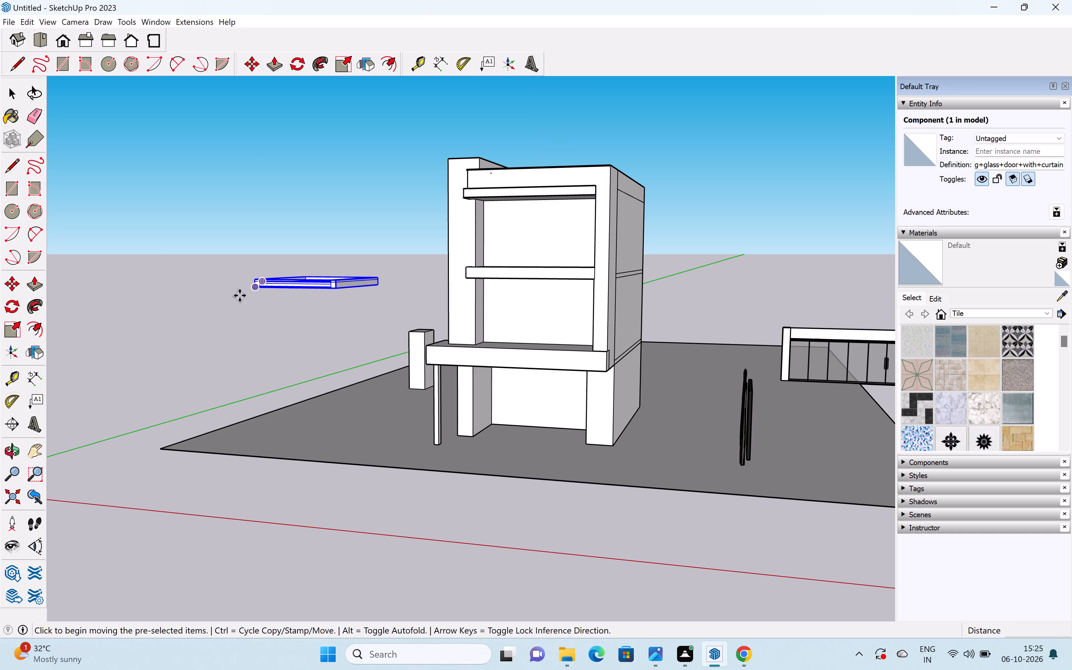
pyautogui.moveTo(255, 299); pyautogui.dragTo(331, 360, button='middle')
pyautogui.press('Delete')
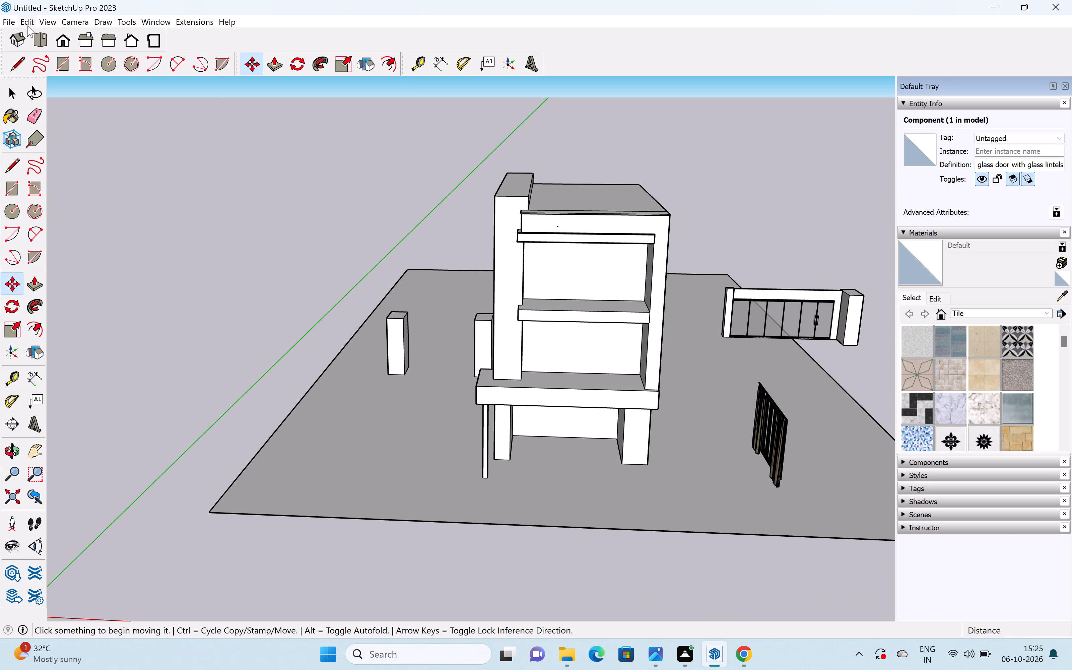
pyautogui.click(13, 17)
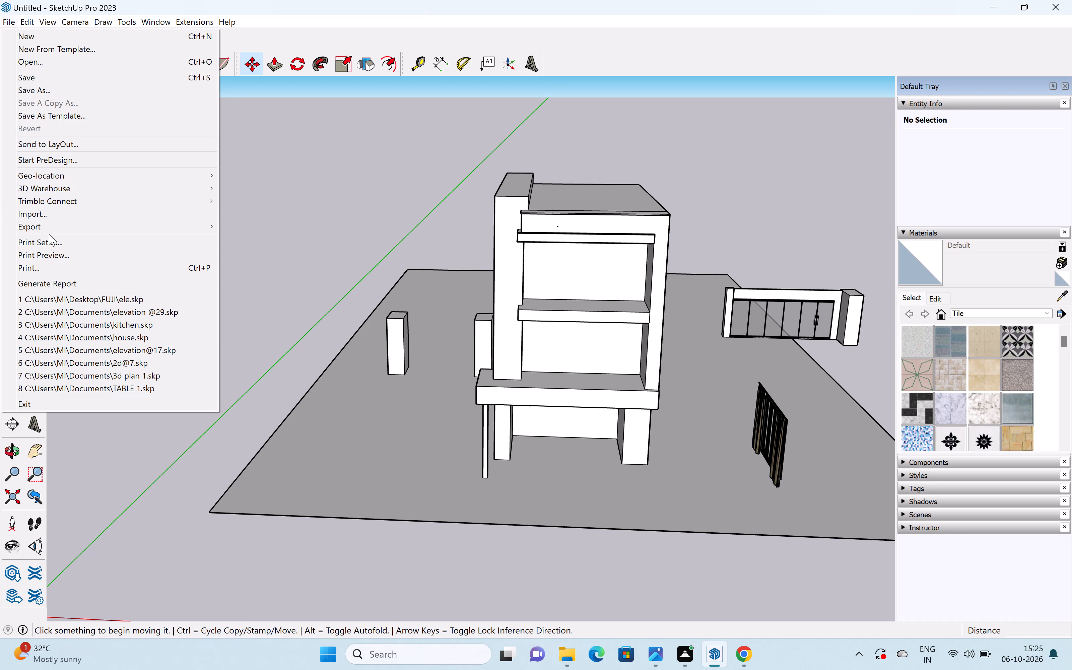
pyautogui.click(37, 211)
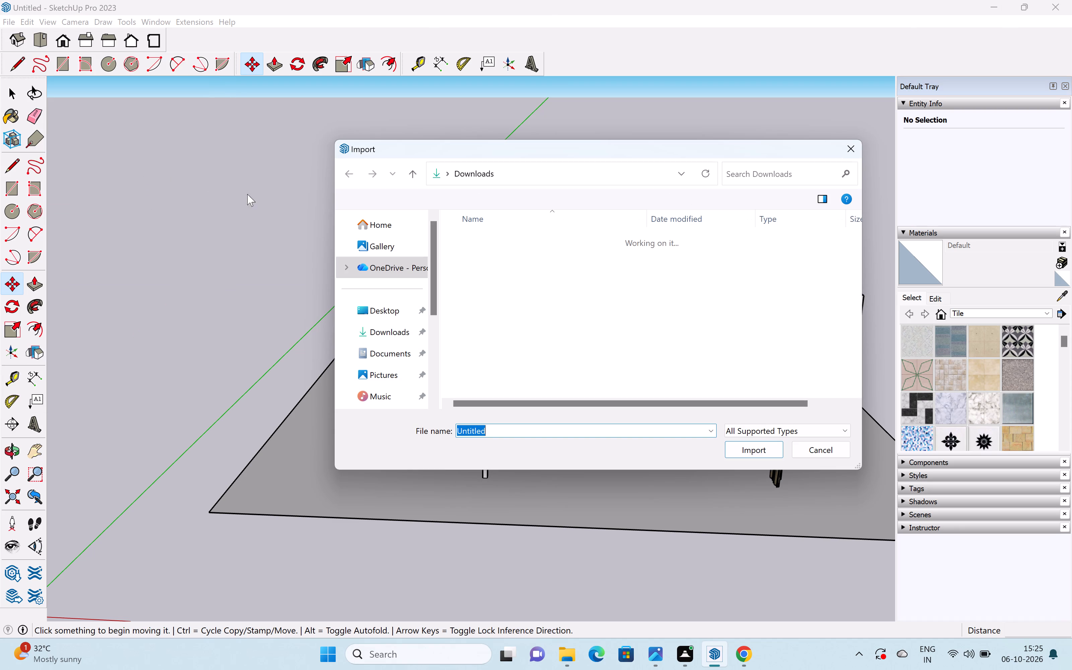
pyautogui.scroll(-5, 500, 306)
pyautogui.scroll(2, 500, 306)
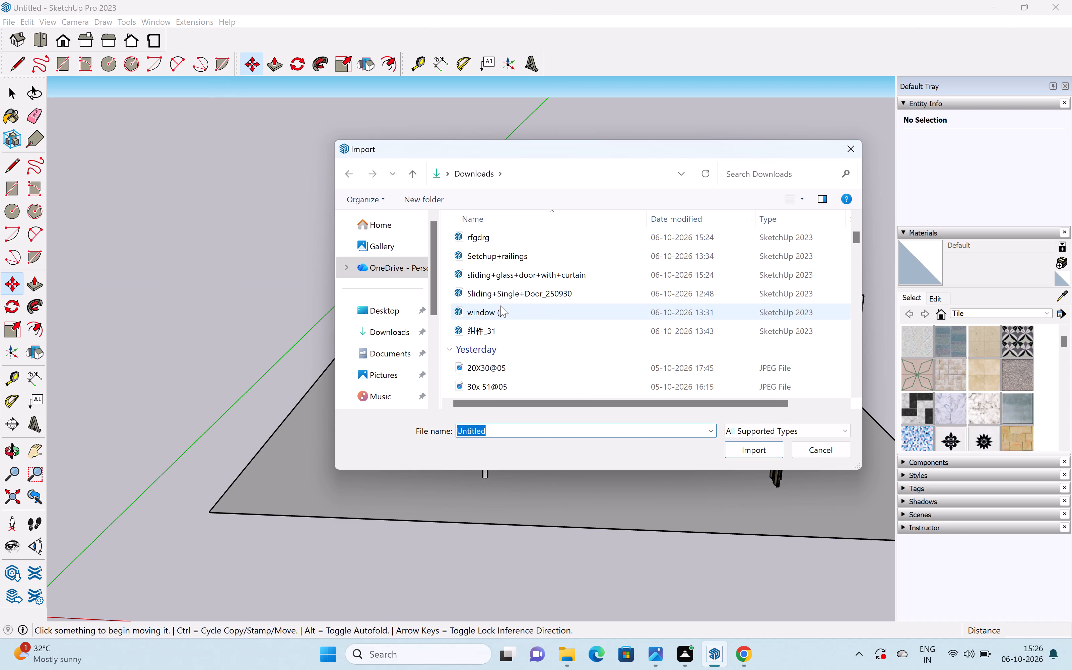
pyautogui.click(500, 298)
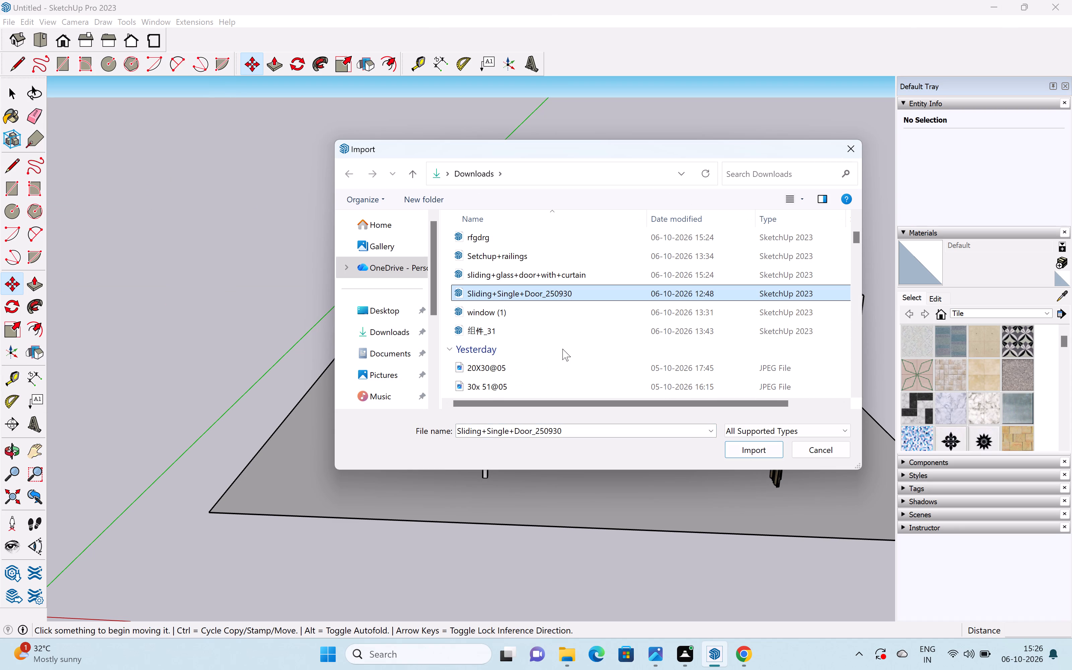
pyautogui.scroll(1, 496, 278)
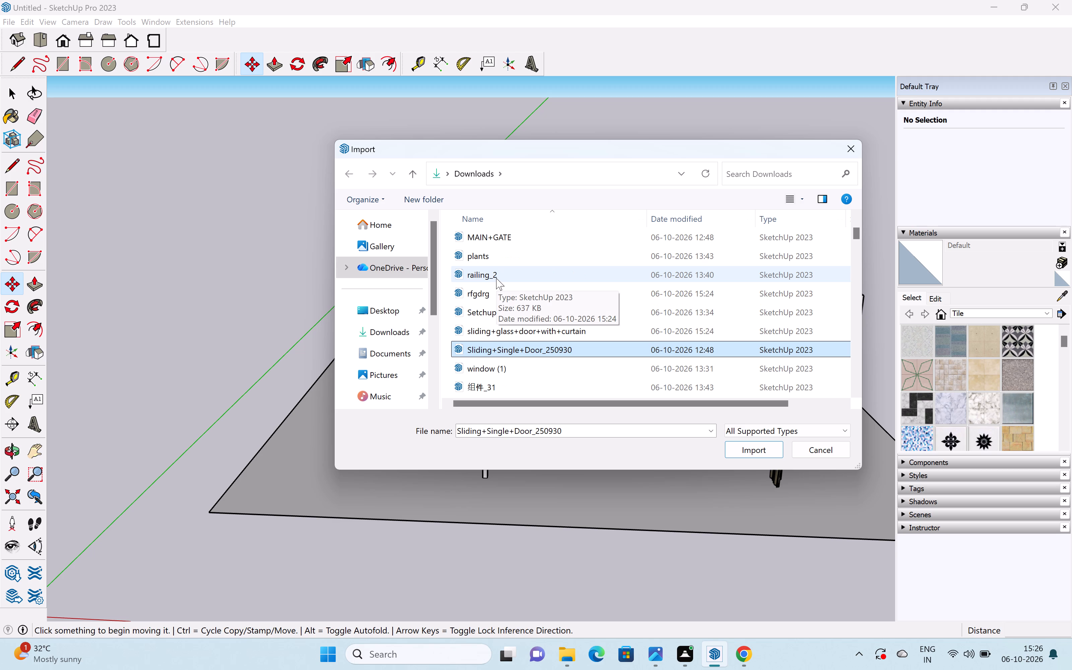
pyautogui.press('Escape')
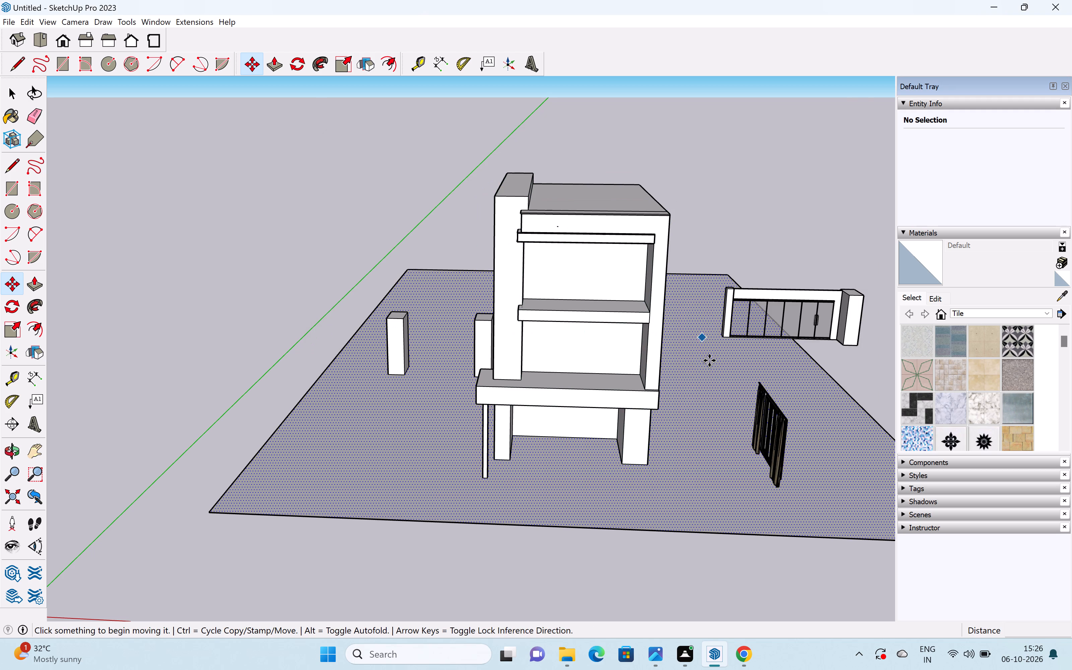
# Rotate the curtained sliding door 90° horizontally about its bottom corner so it runs parallel to the shelving unit's front.
pyautogui.press('space')
pyautogui.scroll(7, 784, 455)
pyautogui.moveTo(772, 439); pyautogui.dragTo(755, 437, button='middle')
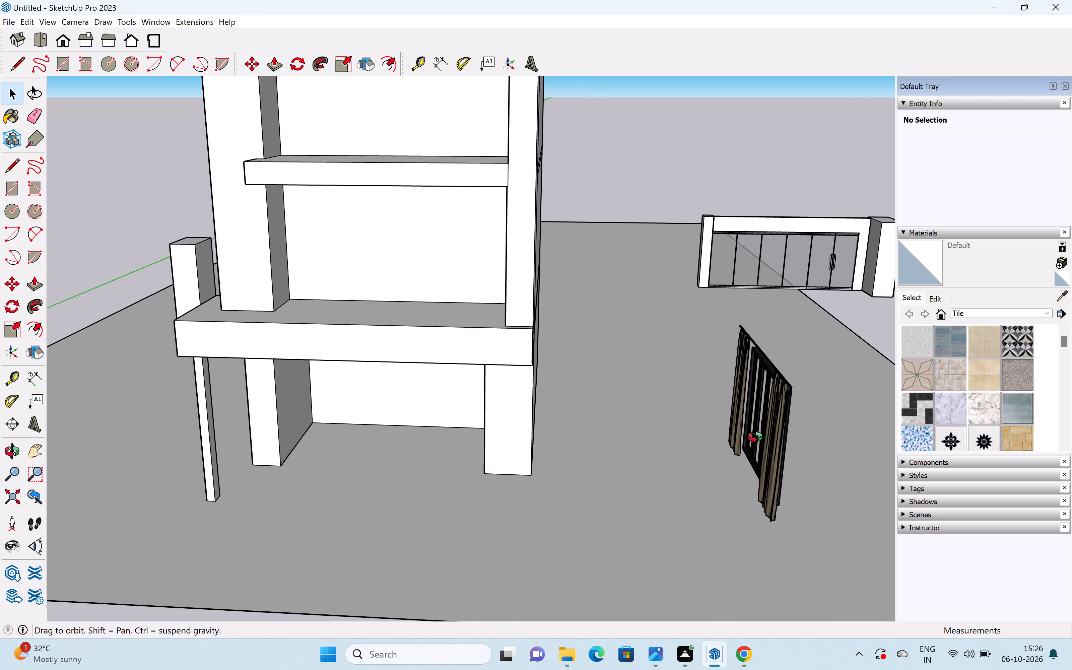
pyautogui.moveTo(755, 437); pyautogui.dragTo(542, 458, button='middle')
pyautogui.keyDown('shift'); pyautogui.moveTo(538, 453); pyautogui.dragTo(630, 333, button='middle'); pyautogui.keyUp('shift')
pyautogui.scroll(3, 472, 374)
pyautogui.click(480, 373)
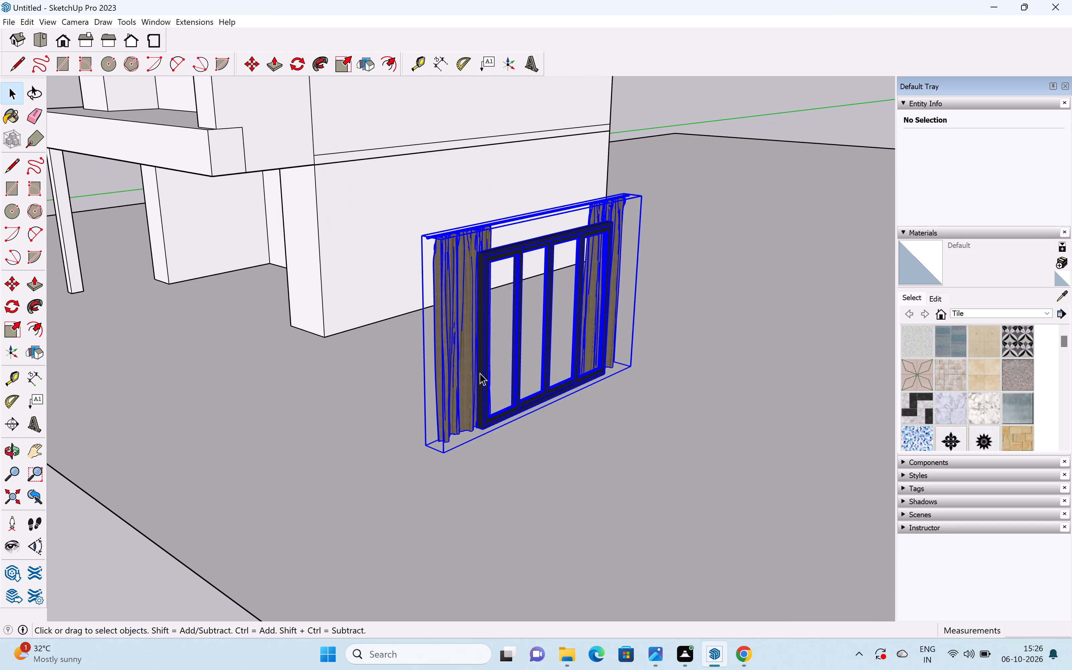
pyautogui.press('q')
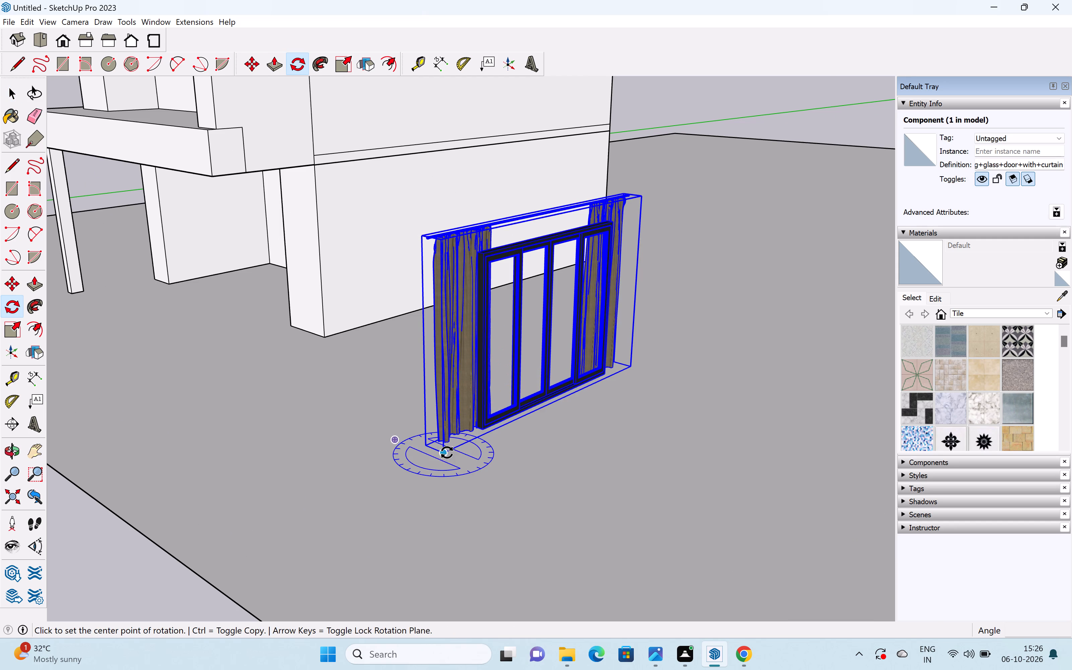
pyautogui.click(441, 454)
pyautogui.press('Up')
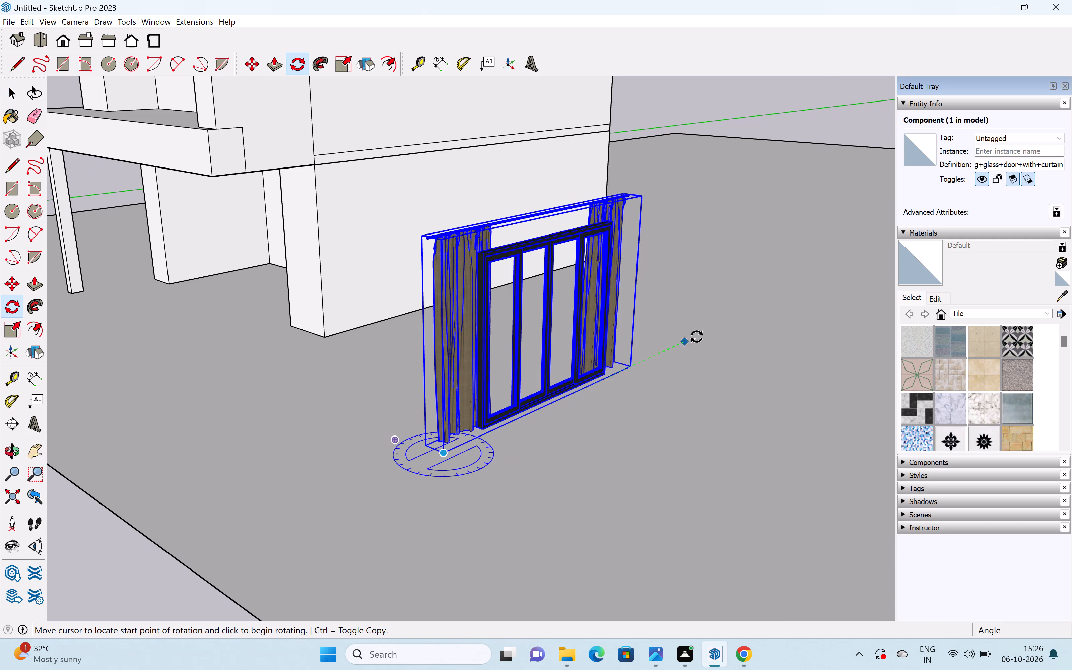
pyautogui.click(697, 334)
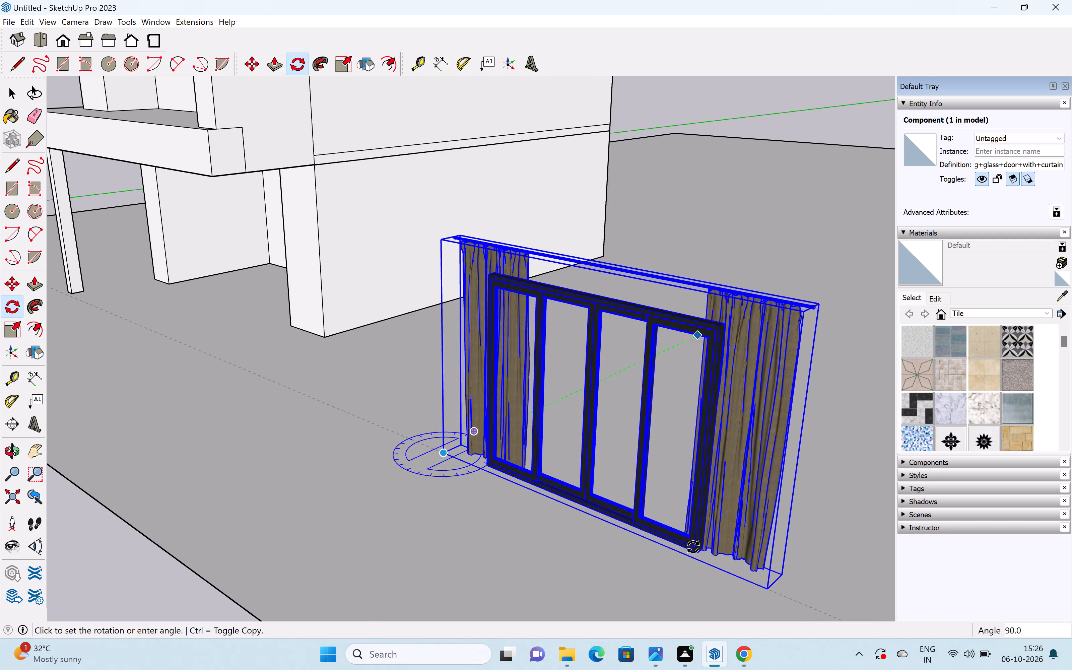
pyautogui.scroll(-1, 693, 547)
pyautogui.moveTo(694, 547); pyautogui.dragTo(767, 529, button='middle')
pyautogui.click(767, 529)
pyautogui.scroll(-7, 770, 520)
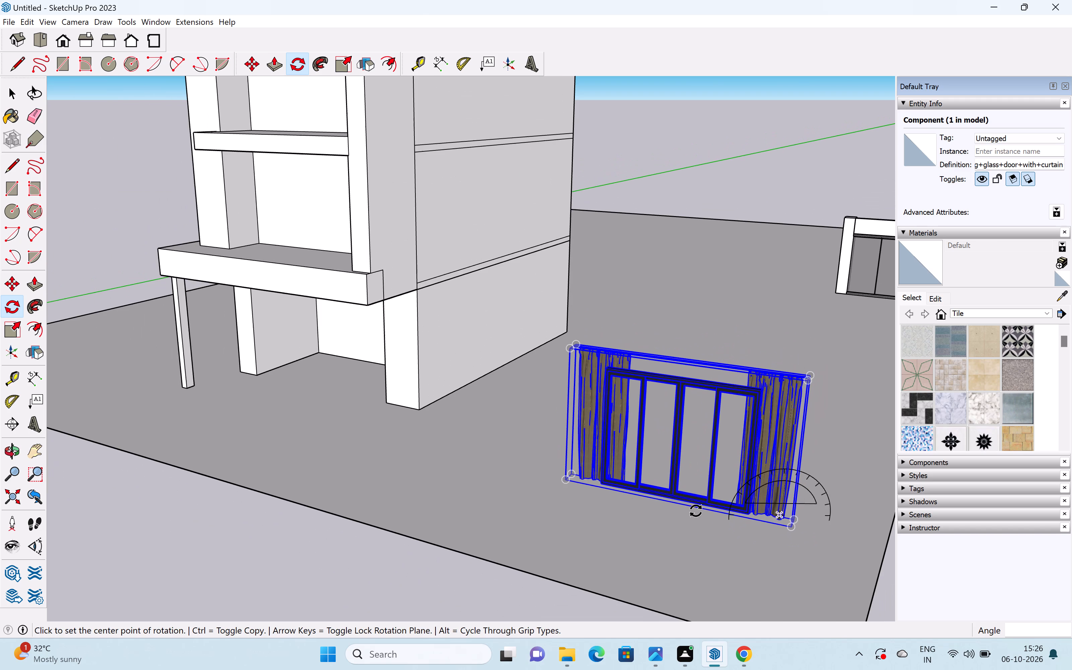
pyautogui.moveTo(631, 508); pyautogui.dragTo(795, 480, button='middle')
pyautogui.press('space')
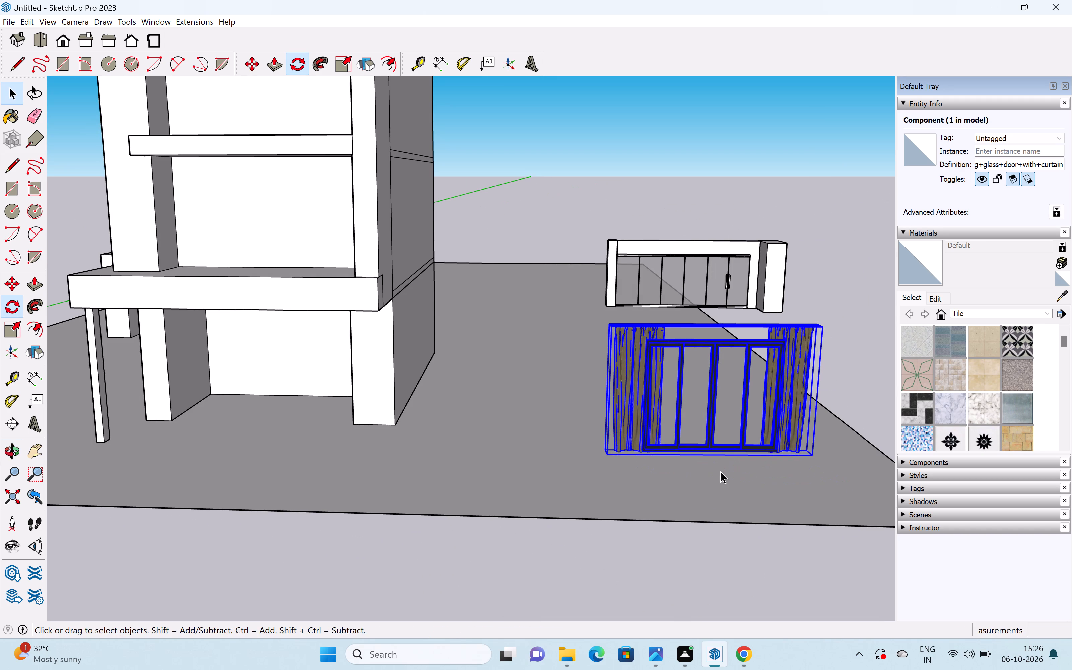
pyautogui.click(695, 471)
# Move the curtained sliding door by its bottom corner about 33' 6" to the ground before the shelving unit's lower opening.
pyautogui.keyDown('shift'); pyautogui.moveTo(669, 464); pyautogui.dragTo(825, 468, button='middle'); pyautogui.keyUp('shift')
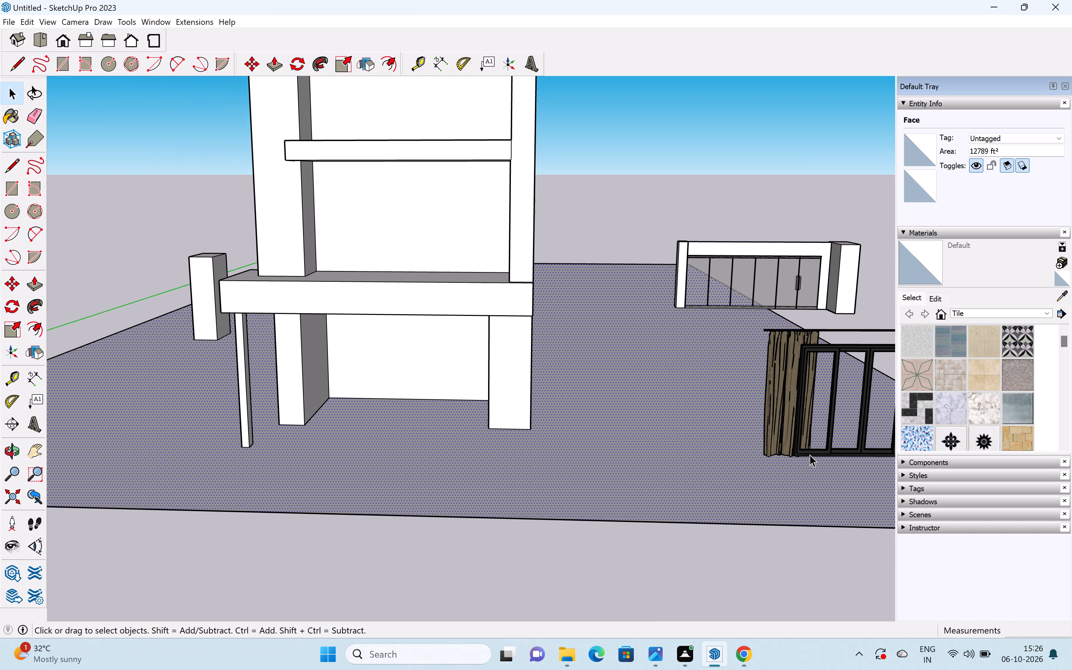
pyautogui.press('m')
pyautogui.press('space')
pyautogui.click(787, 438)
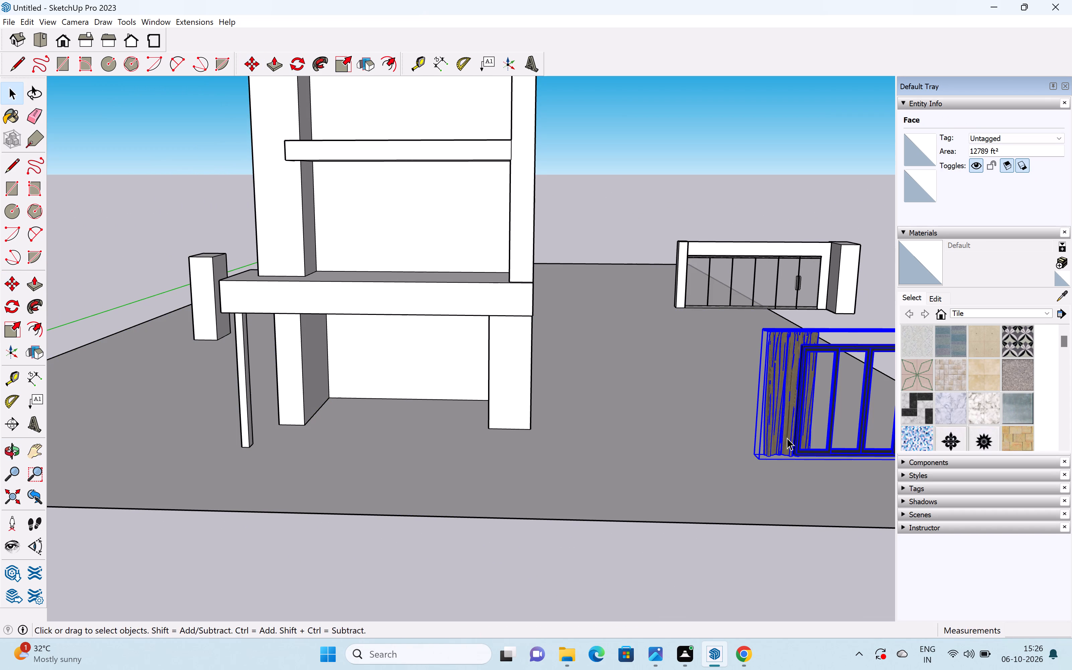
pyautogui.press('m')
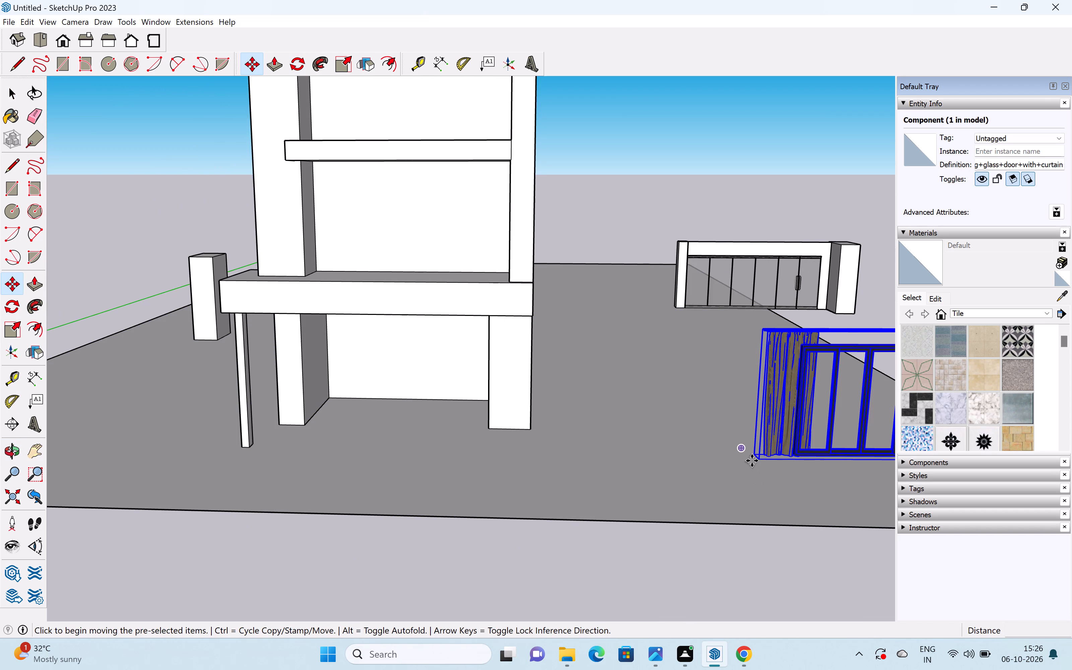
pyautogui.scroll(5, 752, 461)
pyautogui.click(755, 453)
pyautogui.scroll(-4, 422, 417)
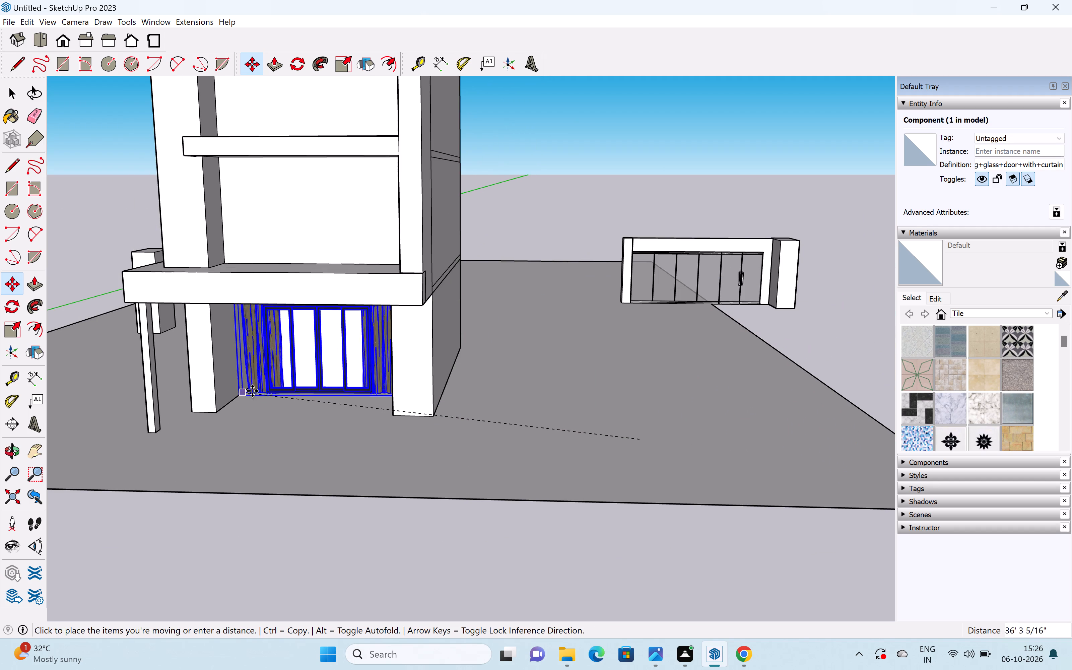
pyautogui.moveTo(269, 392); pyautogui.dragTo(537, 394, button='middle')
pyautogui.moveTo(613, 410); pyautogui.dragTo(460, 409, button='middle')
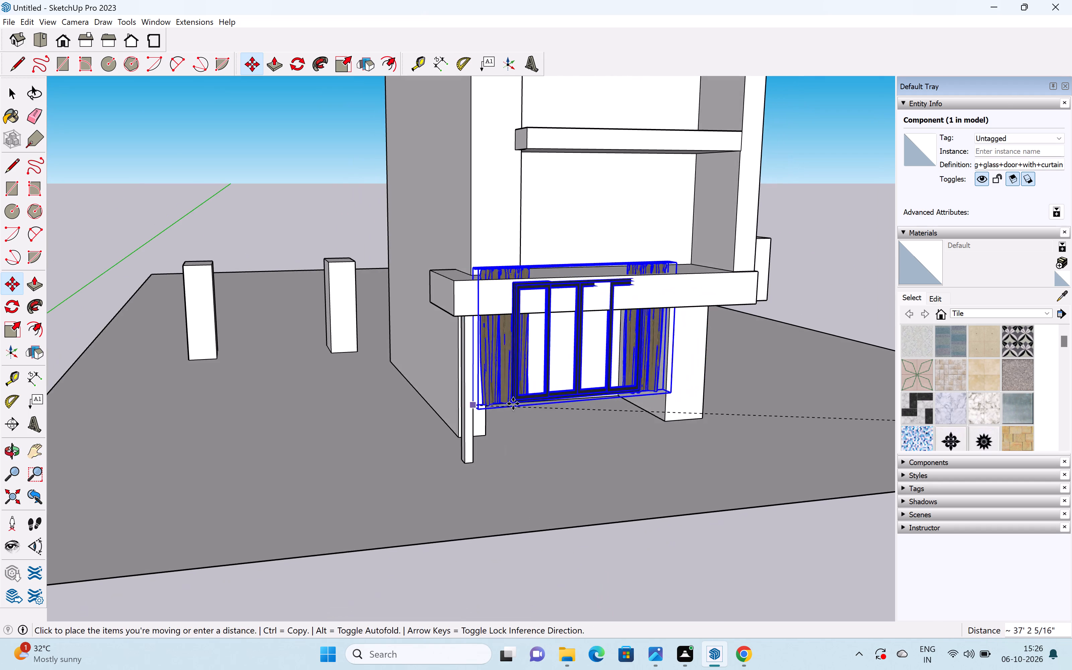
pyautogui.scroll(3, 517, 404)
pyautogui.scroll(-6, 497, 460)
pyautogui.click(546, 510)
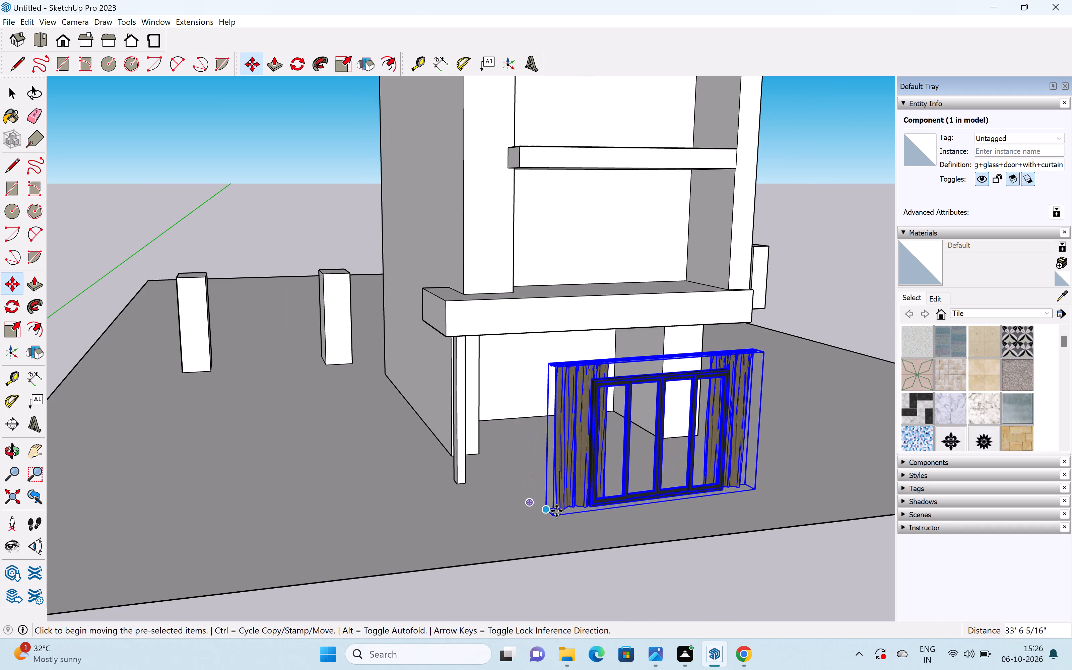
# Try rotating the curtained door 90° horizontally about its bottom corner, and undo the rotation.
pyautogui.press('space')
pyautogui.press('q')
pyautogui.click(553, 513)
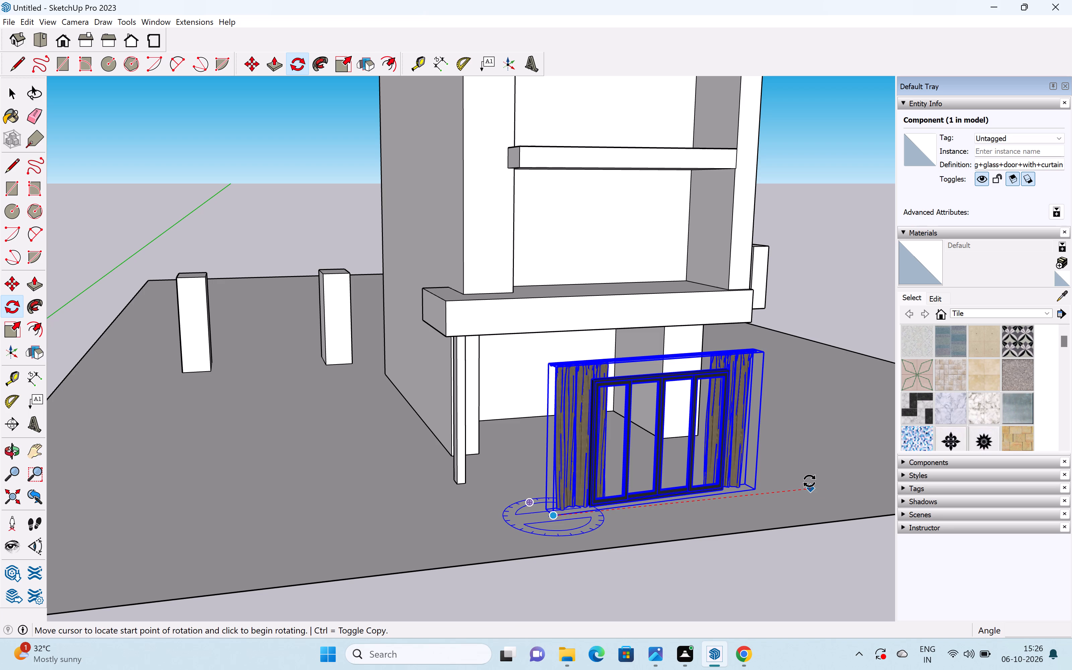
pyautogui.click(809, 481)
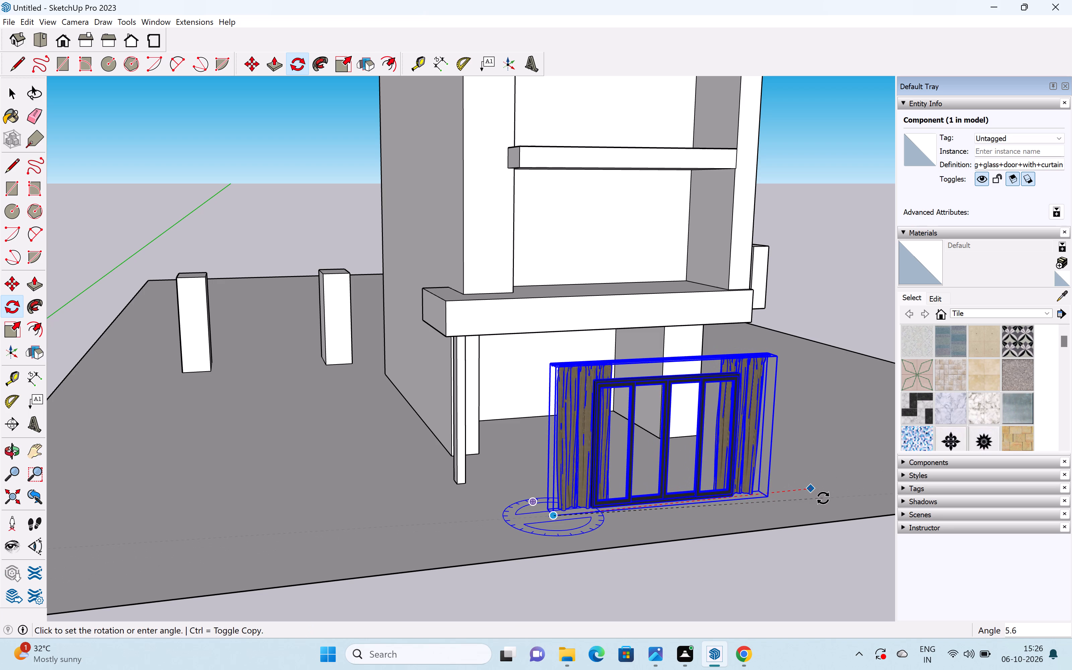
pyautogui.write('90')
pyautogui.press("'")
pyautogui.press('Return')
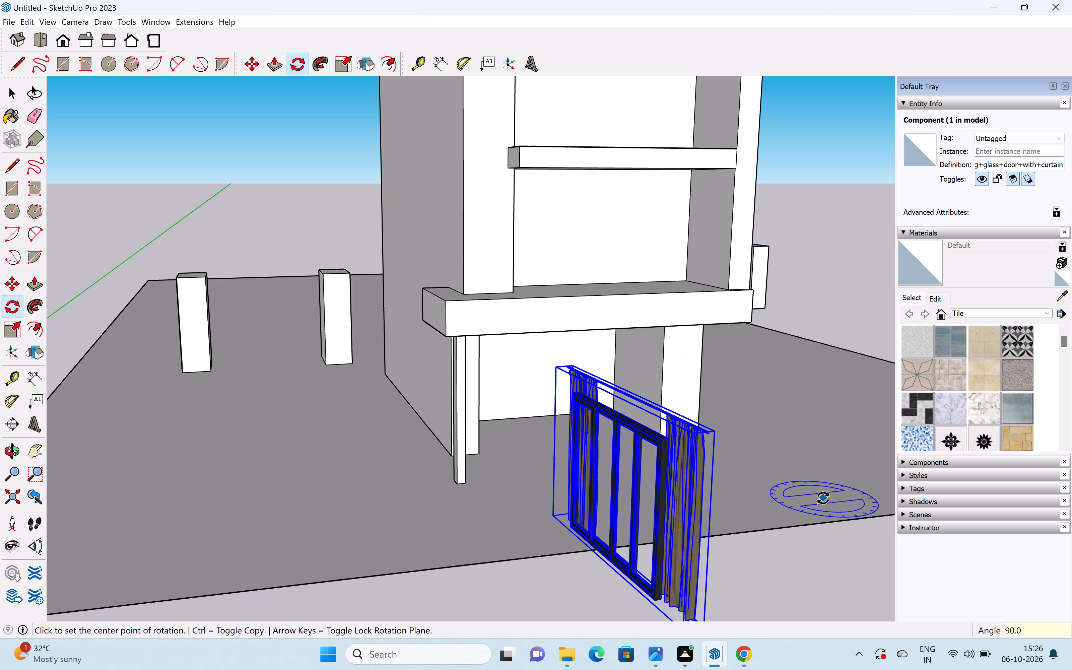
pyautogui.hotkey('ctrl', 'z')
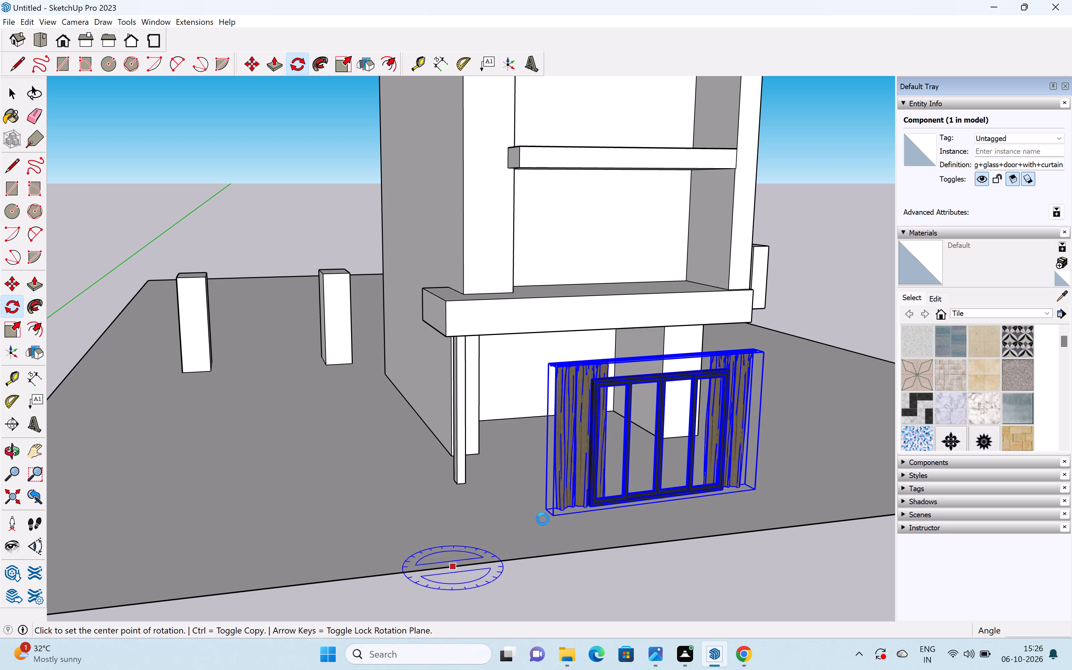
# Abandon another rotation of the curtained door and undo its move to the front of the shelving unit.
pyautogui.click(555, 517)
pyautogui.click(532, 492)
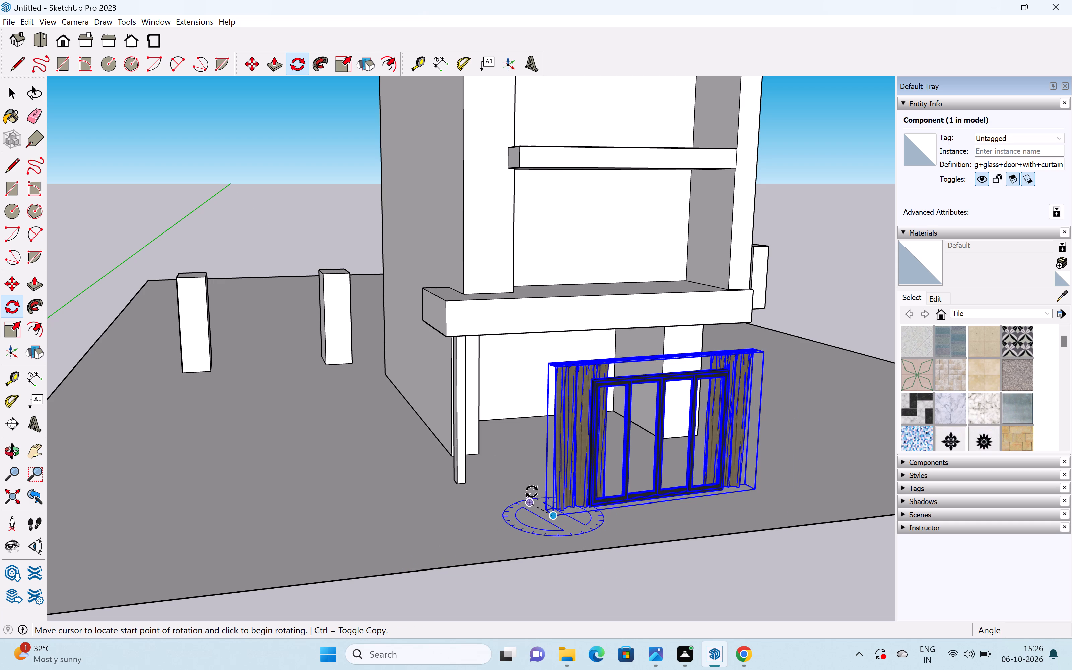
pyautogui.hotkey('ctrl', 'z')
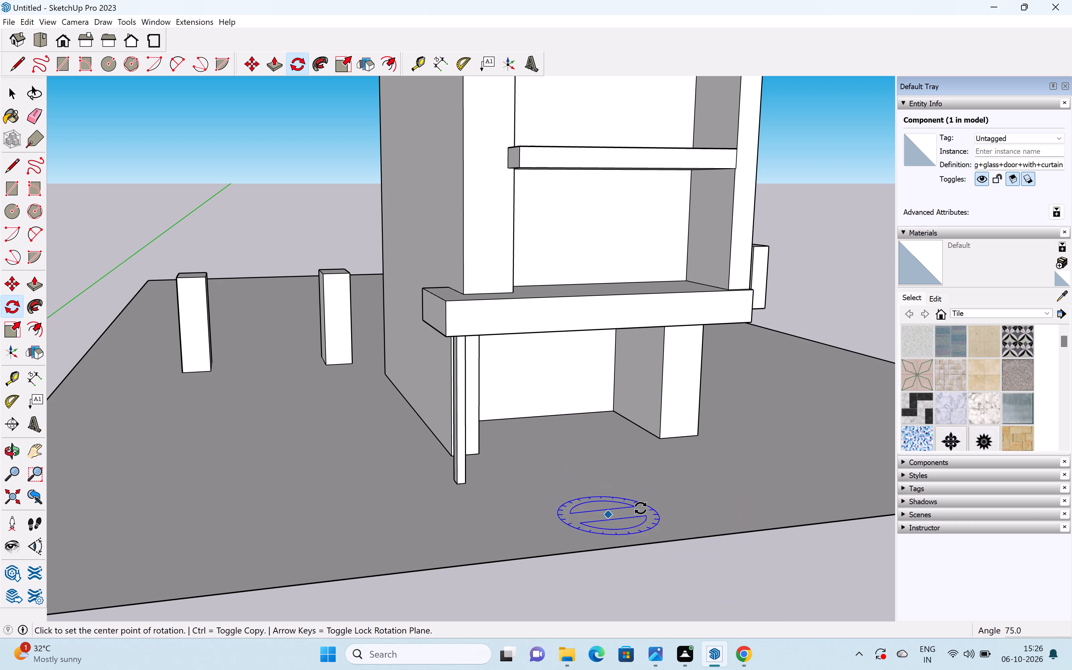
# Rotate the curtained sliding door about 8° horizontally around its bottom corner, beside the shelving unit.
pyautogui.scroll(-8, 635, 507)
pyautogui.press('space')
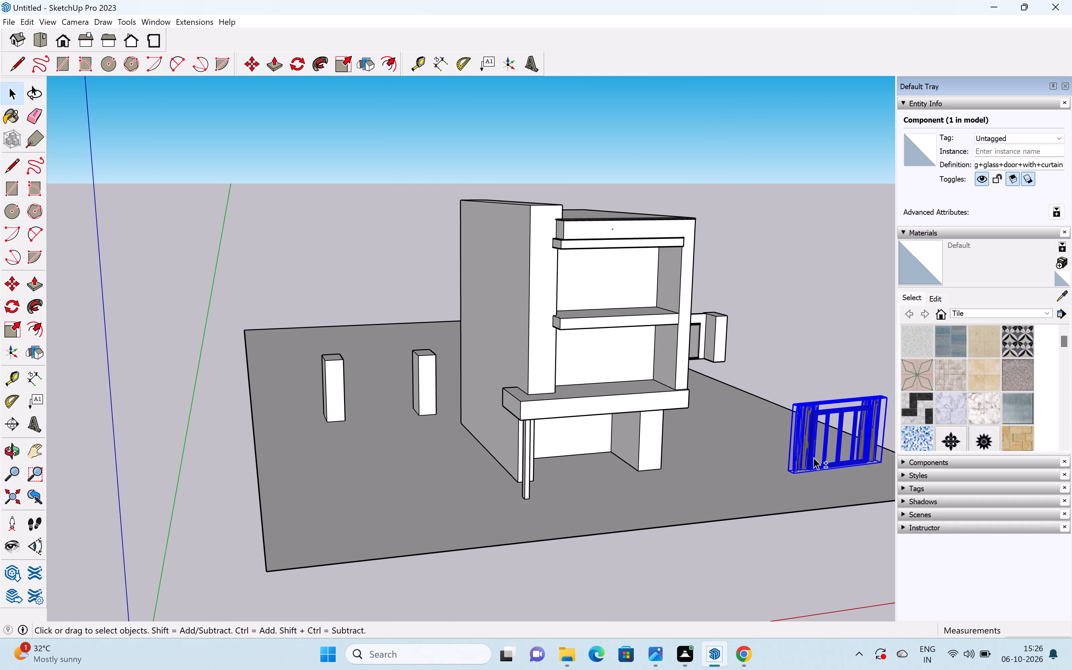
pyautogui.keyDown('shift'); pyautogui.moveTo(812, 456); pyautogui.dragTo(590, 503, button='middle'); pyautogui.keyUp('shift')
pyautogui.scroll(1, 604, 496)
pyautogui.press('q')
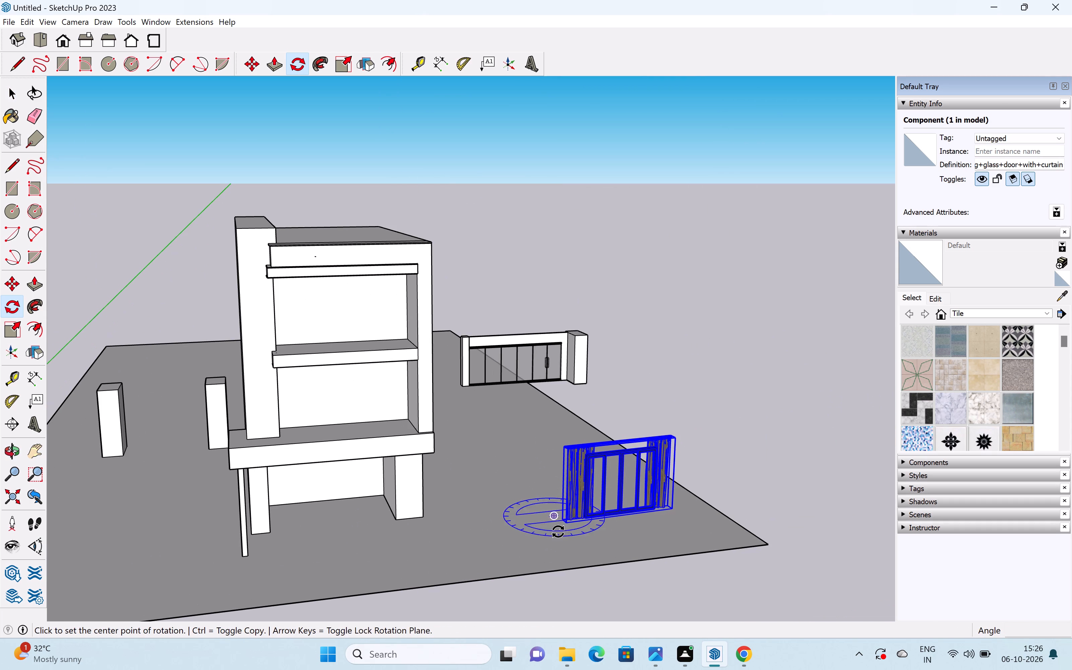
pyautogui.click(567, 524)
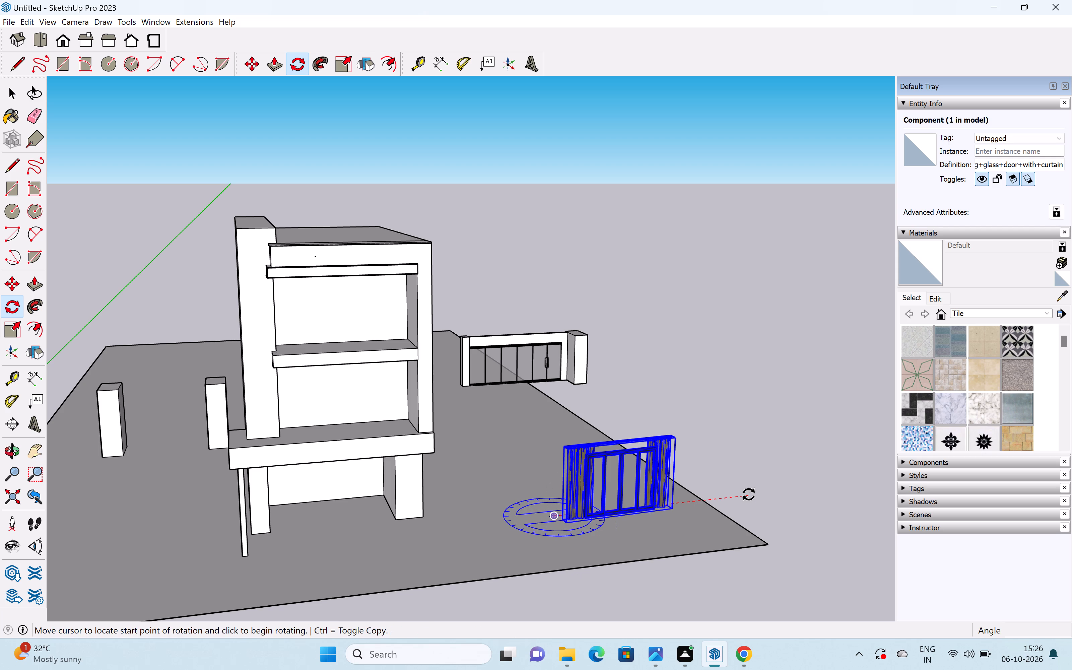
pyautogui.click(749, 494)
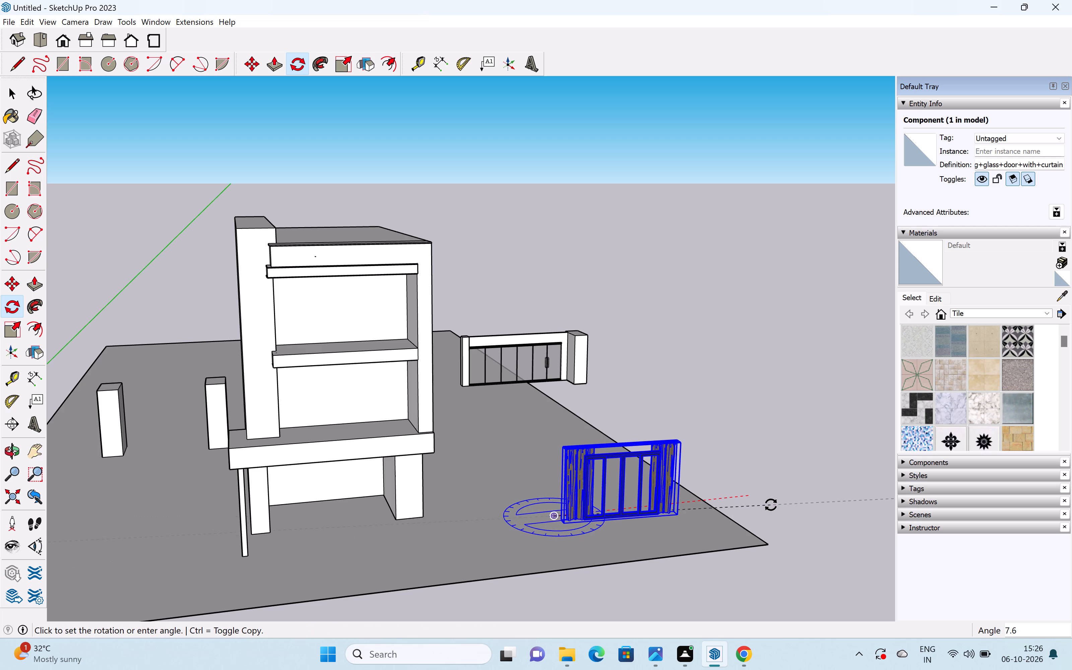
pyautogui.scroll(2, 771, 505)
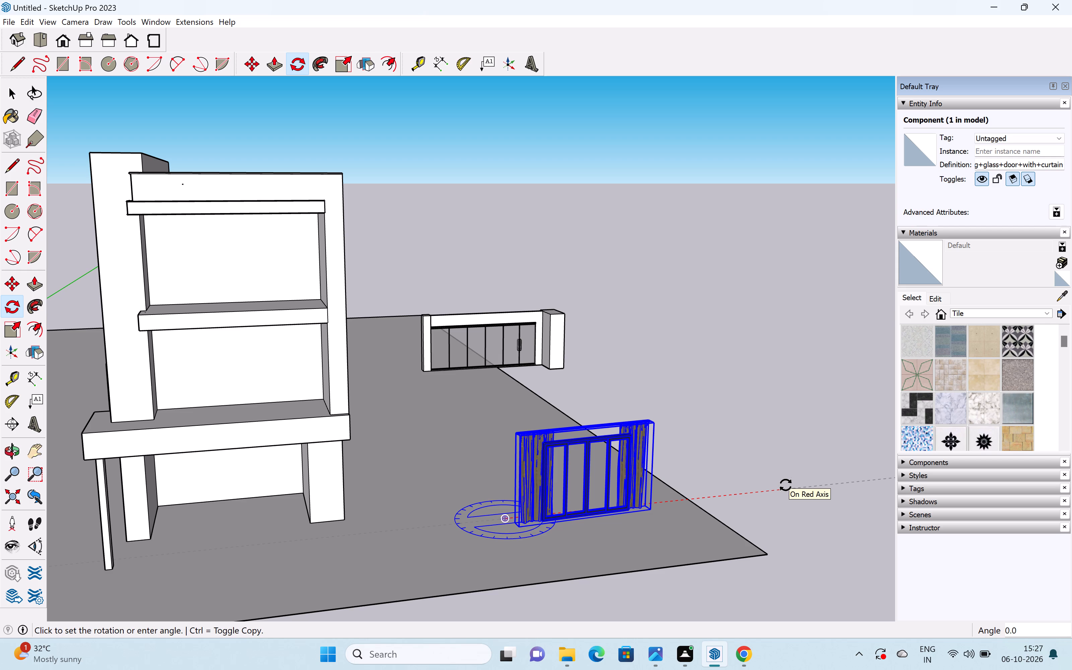
pyautogui.click(788, 505)
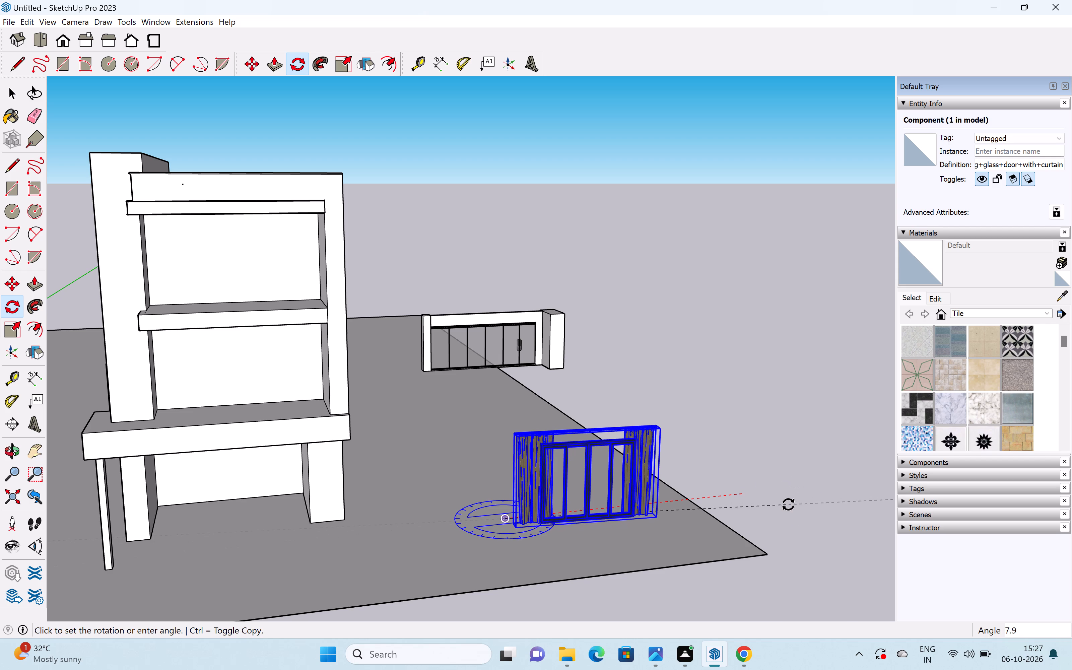
pyautogui.press('space')
# Move the curtained sliding door by its bottom corner about 32' onto the ground before the opening under the counter.
pyautogui.scroll(-4, 747, 508)
pyautogui.moveTo(650, 506); pyautogui.dragTo(745, 474, button='middle')
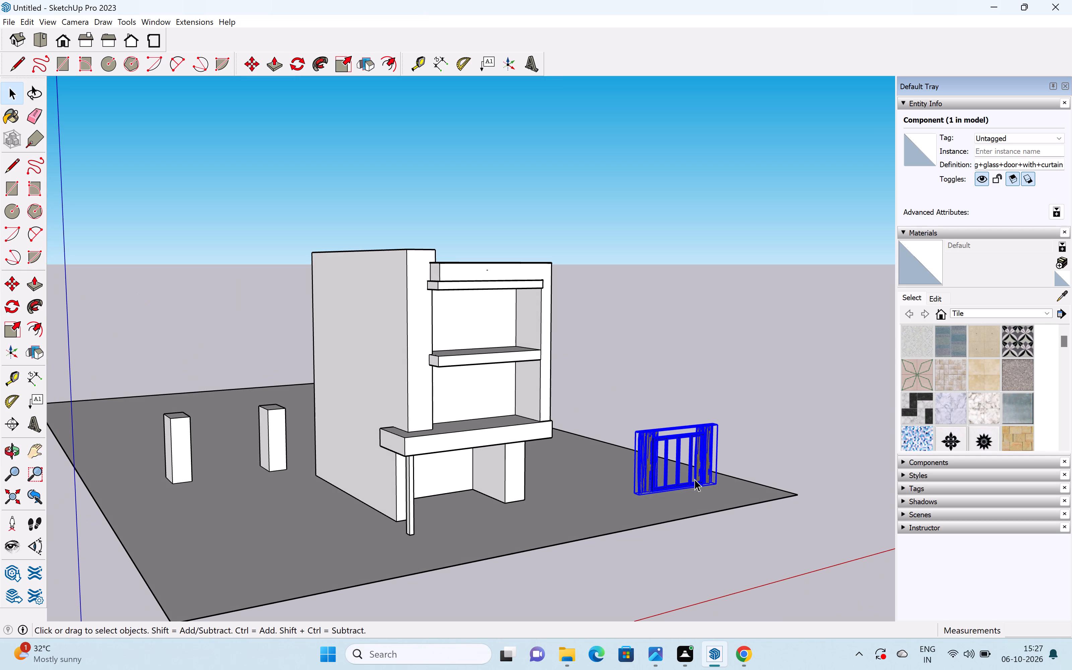
pyautogui.keyDown('shift'); pyautogui.moveTo(645, 485); pyautogui.dragTo(708, 461, button='middle'); pyautogui.keyUp('shift')
pyautogui.press('m')
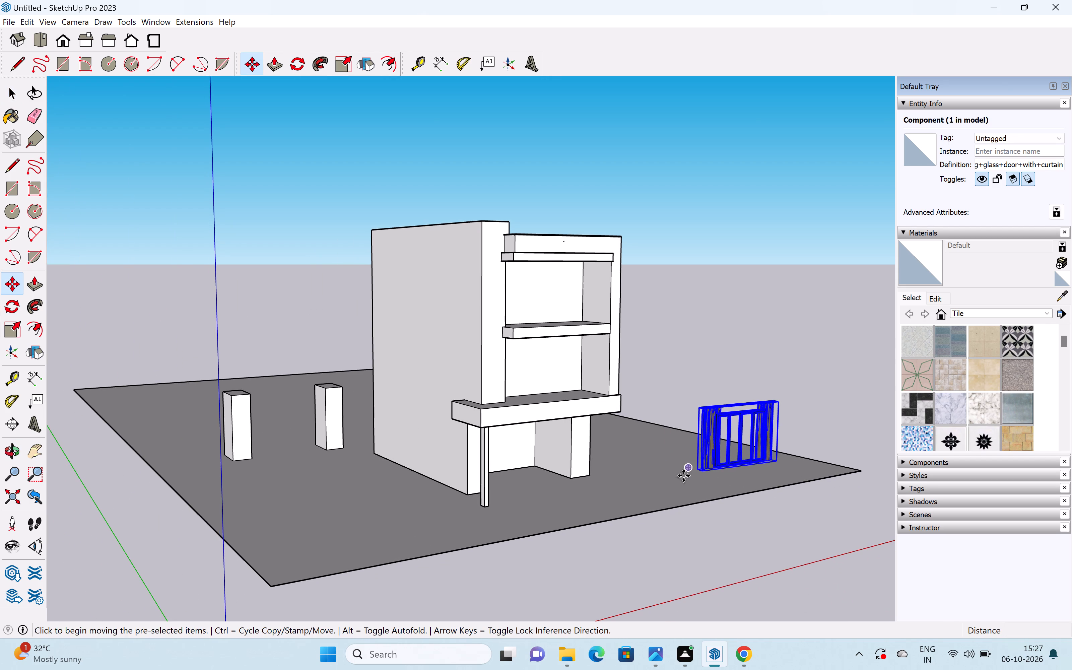
pyautogui.scroll(6, 697, 475)
pyautogui.moveTo(697, 469); pyautogui.dragTo(632, 483)
pyautogui.scroll(-2, 644, 476)
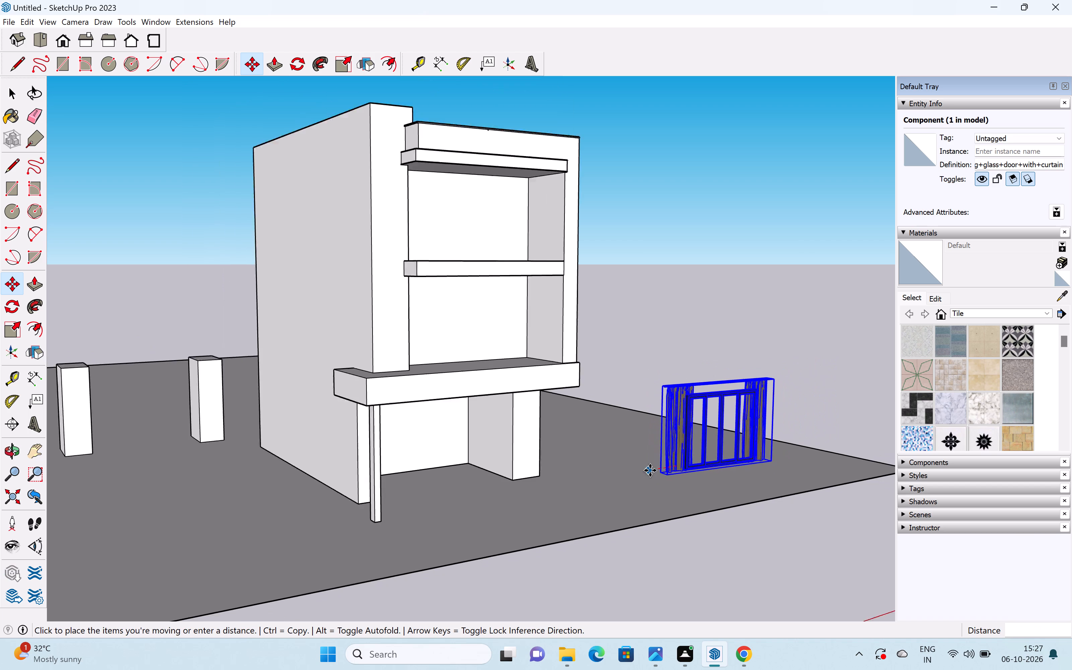
pyautogui.scroll(-1, 650, 470)
pyautogui.keyDown('shift'); pyautogui.moveTo(525, 499); pyautogui.dragTo(665, 485, button='middle'); pyautogui.keyUp('shift')
pyautogui.scroll(6, 525, 457)
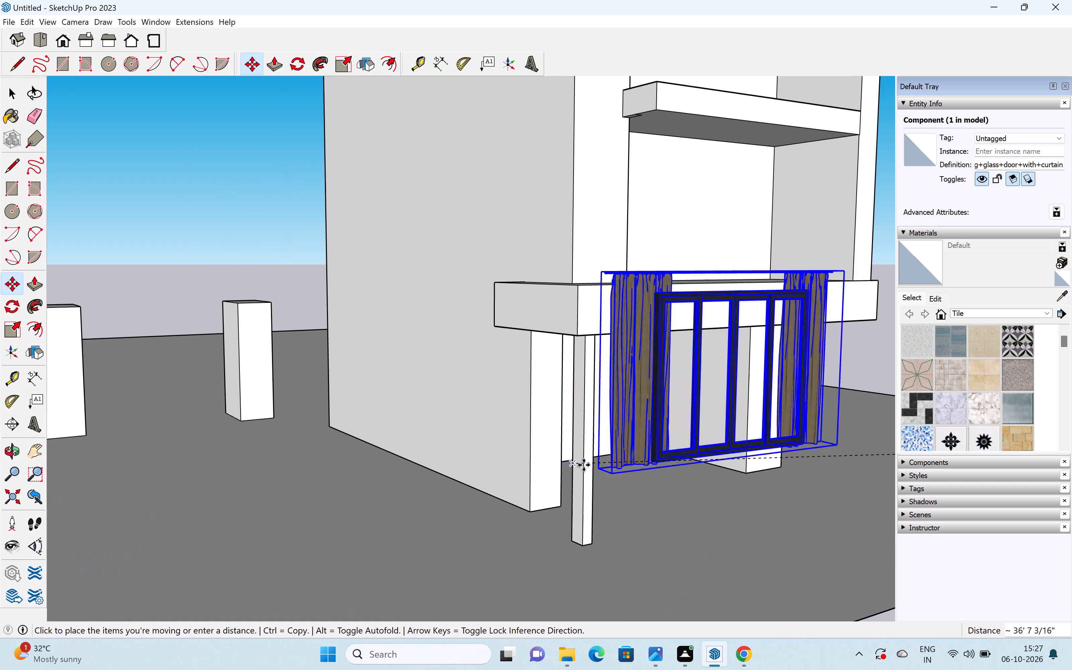
pyautogui.scroll(5, 590, 466)
pyautogui.moveTo(593, 469); pyautogui.dragTo(492, 494, button='middle')
pyautogui.scroll(-5, 629, 468)
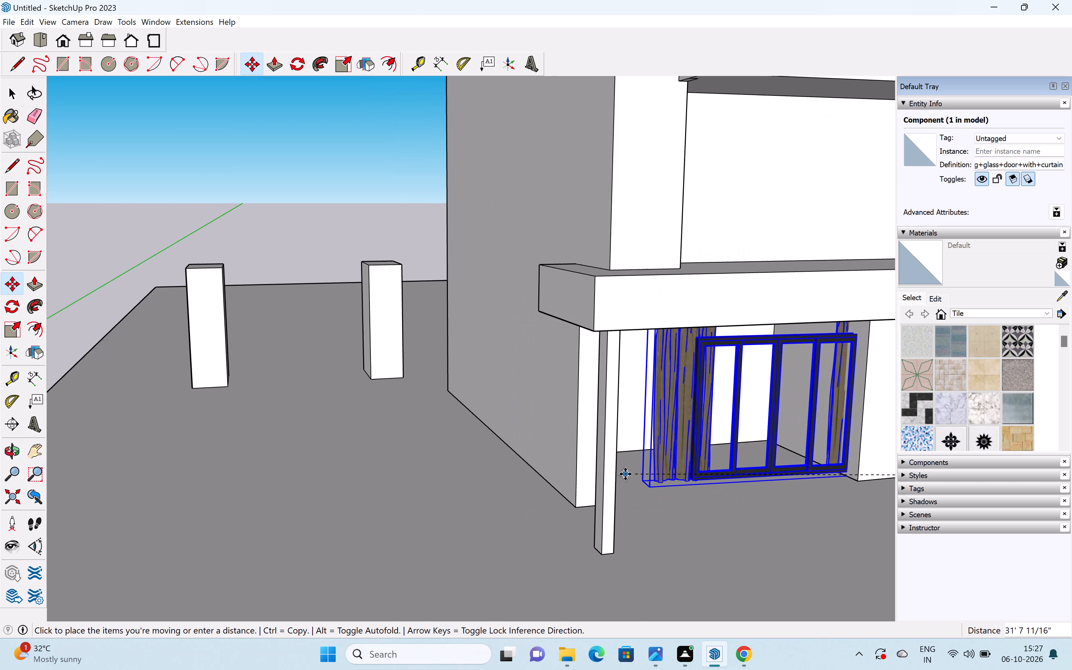
pyautogui.moveTo(645, 473); pyautogui.dragTo(504, 497, button='middle')
pyautogui.scroll(-3, 505, 498)
pyautogui.keyDown('shift'); pyautogui.moveTo(495, 504); pyautogui.dragTo(530, 498, button='middle'); pyautogui.keyUp('shift')
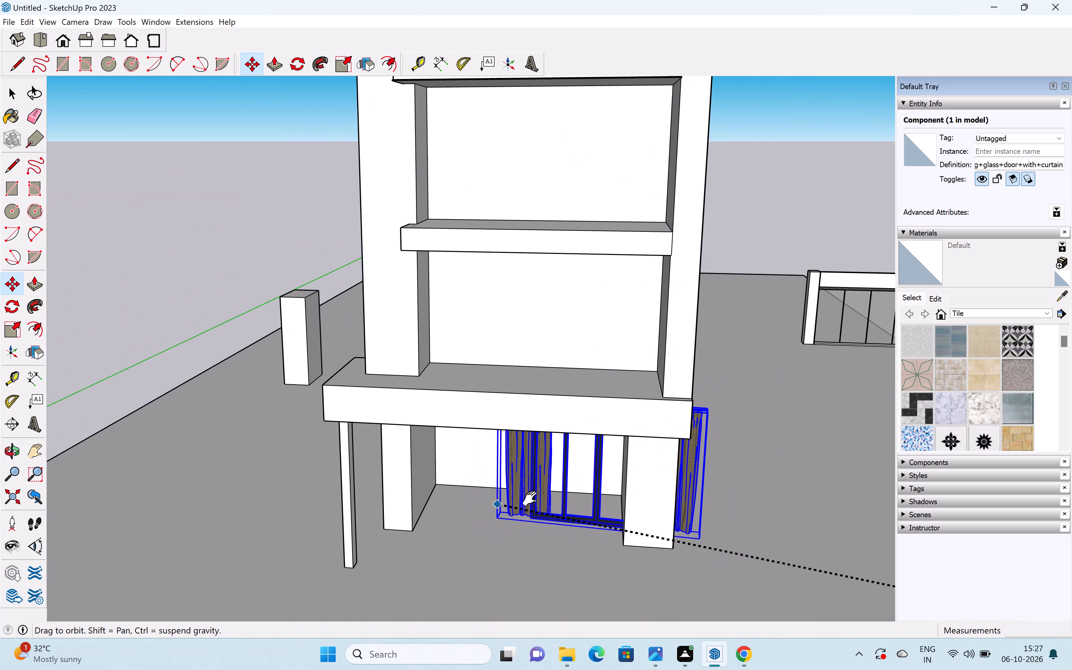
pyautogui.keyDown('shift'); pyautogui.moveTo(530, 498); pyautogui.dragTo(612, 479, button='middle'); pyautogui.keyUp('shift')
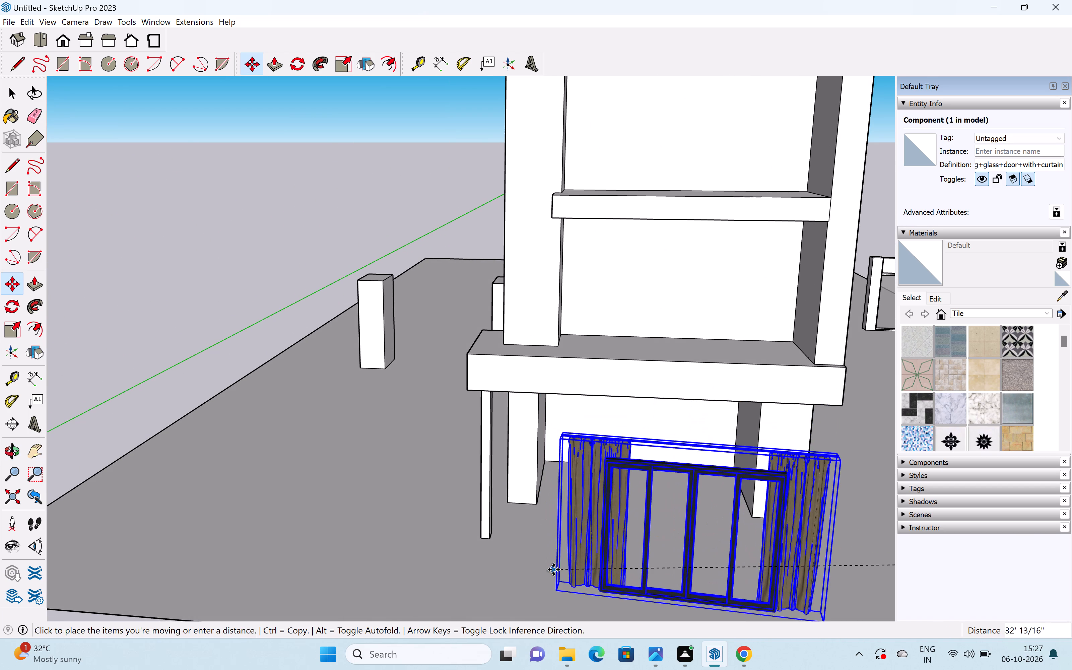
pyautogui.click(549, 567)
pyautogui.scroll(-4, 562, 546)
pyautogui.press('space')
# Inside the shelving unit's group, push the inner face of the support opposite the thin post outward, leaving a thin wall beneath the counter.
pyautogui.scroll(-2, 684, 512)
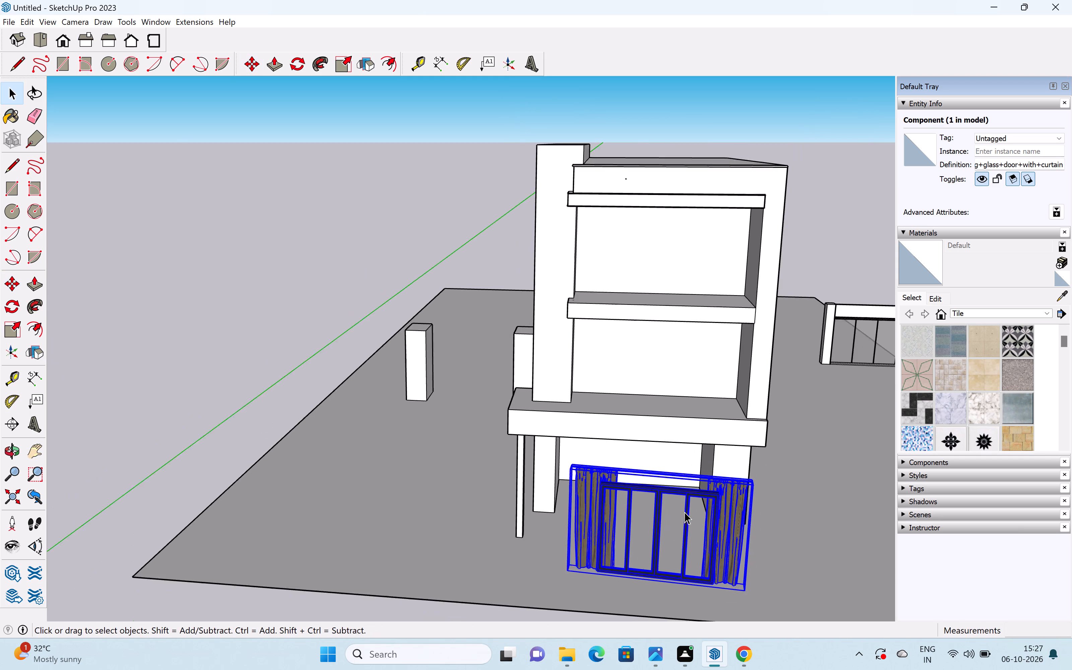
pyautogui.scroll(-4, 684, 512)
pyautogui.moveTo(711, 507); pyautogui.dragTo(660, 516, button='middle')
pyautogui.scroll(6, 661, 516)
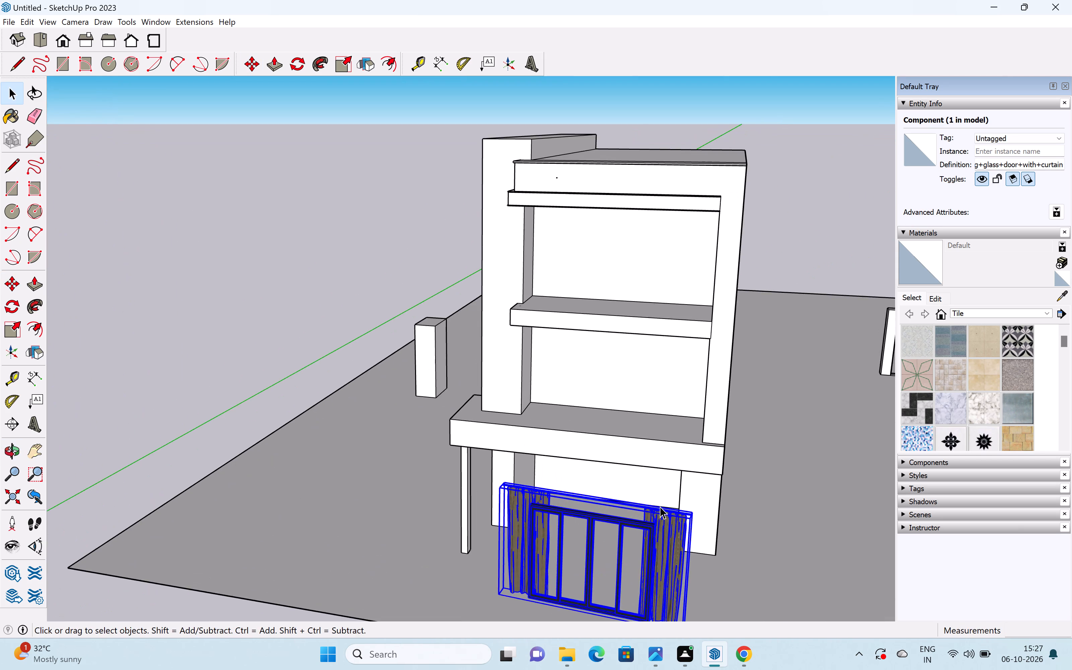
pyautogui.moveTo(658, 503); pyautogui.dragTo(858, 489, button='middle')
pyautogui.scroll(1, 858, 490)
pyautogui.scroll(6, 745, 439)
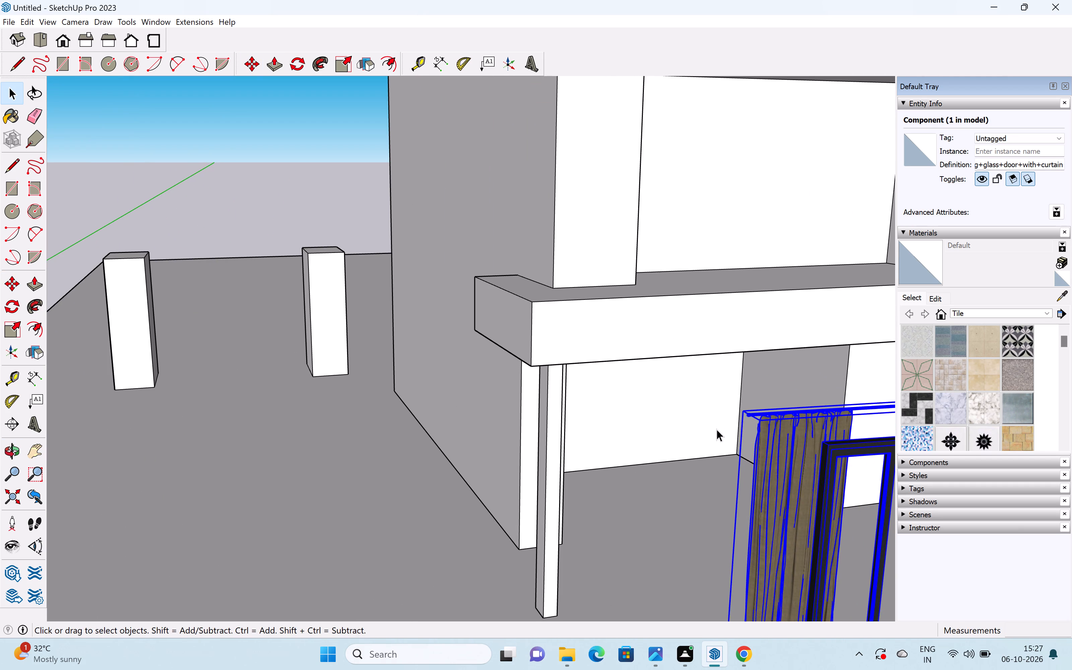
pyautogui.keyDown('shift'); pyautogui.moveTo(716, 429); pyautogui.dragTo(539, 469, button='middle'); pyautogui.keyUp('shift')
pyautogui.scroll(3, 600, 453)
pyautogui.press('p')
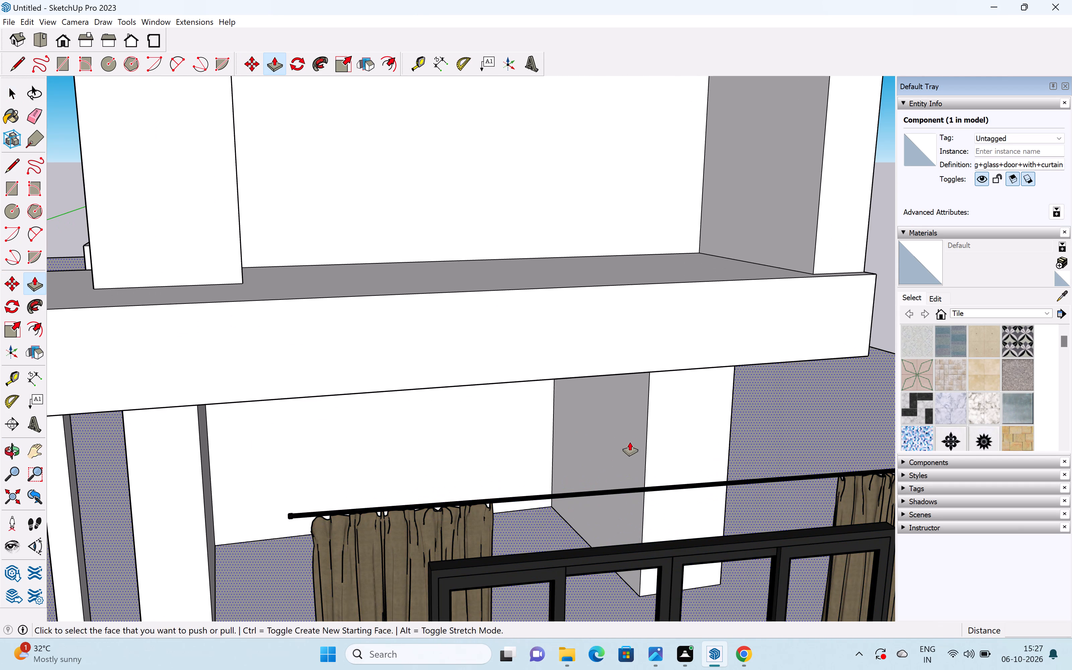
pyautogui.moveTo(621, 439); pyautogui.dragTo(644, 443)
pyautogui.press('space')
pyautogui.click(619, 441)
pyautogui.tripleClick(619, 441)
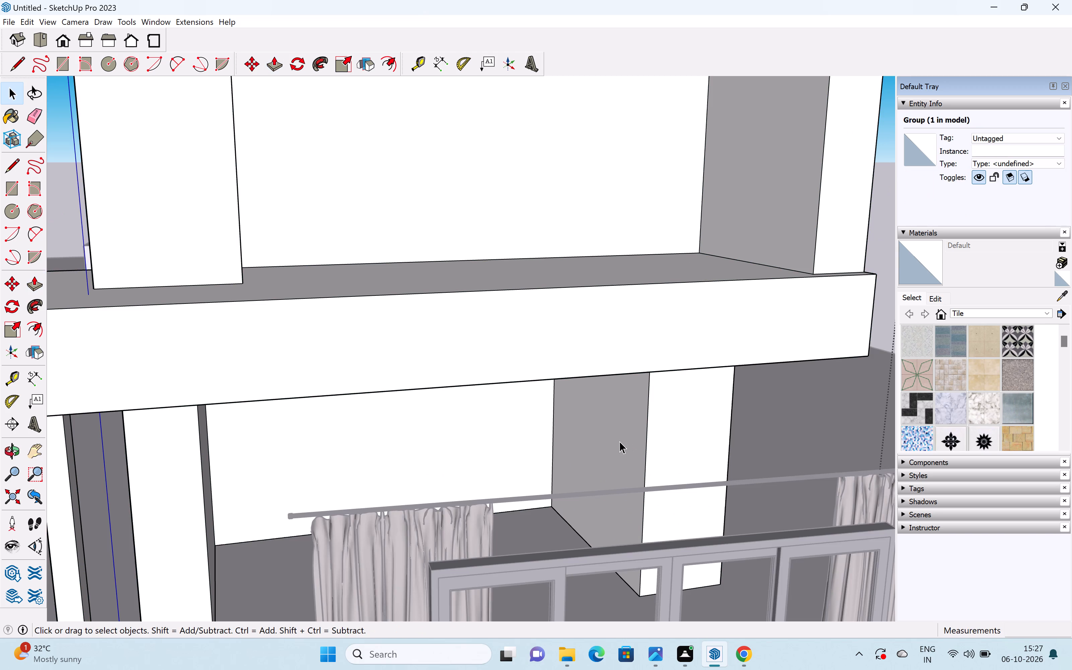
pyautogui.doubleClick(619, 441)
pyautogui.click(619, 441)
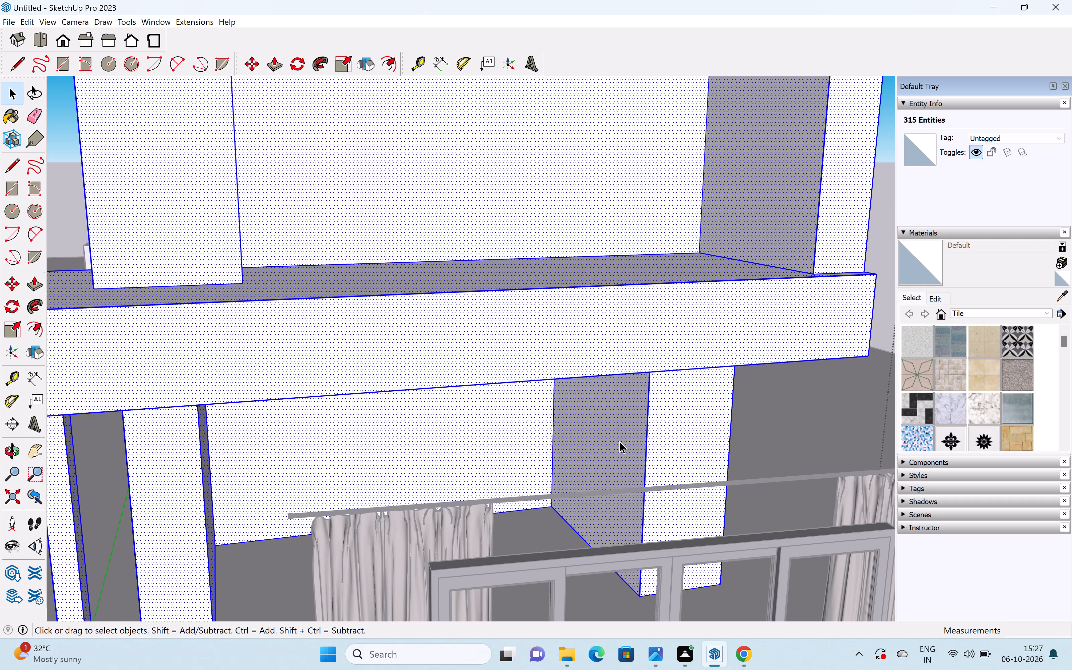
pyautogui.press('p')
pyautogui.moveTo(619, 441); pyautogui.dragTo(689, 445)
pyautogui.scroll(-12, 703, 436)
pyautogui.press('space')
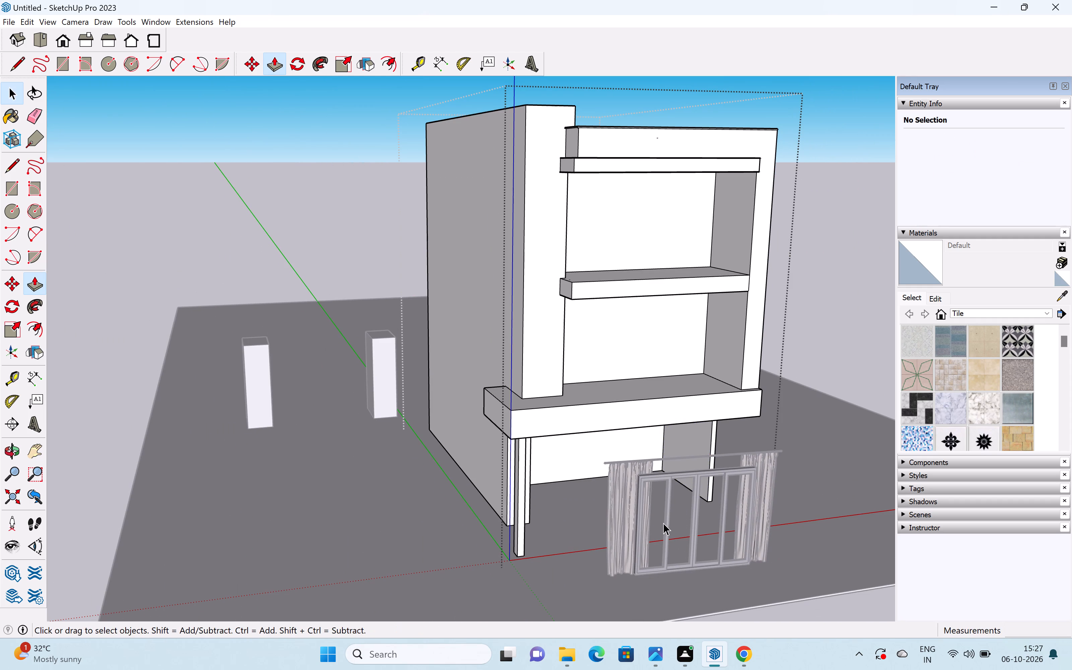
# Push the inner side face of the support behind the thin post outward, leaving a thin wall beneath the counter, and close the group.
pyautogui.moveTo(619, 486); pyautogui.dragTo(294, 541, button='middle')
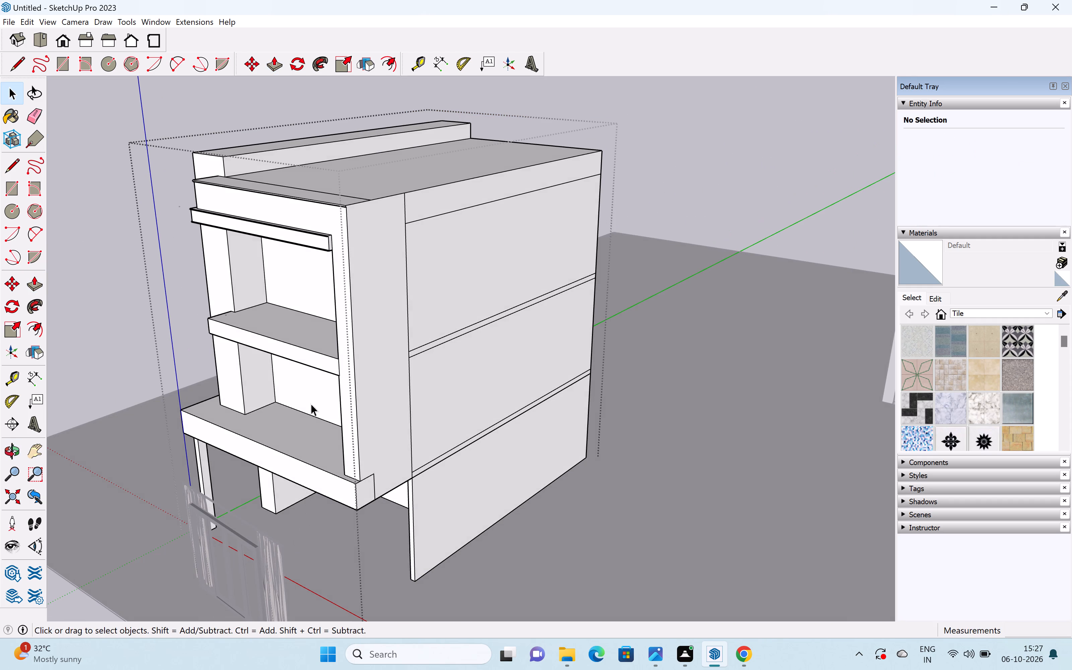
pyautogui.keyDown('shift'); pyautogui.moveTo(313, 387); pyautogui.dragTo(517, 277, button='middle'); pyautogui.keyUp('shift')
pyautogui.scroll(6, 393, 398)
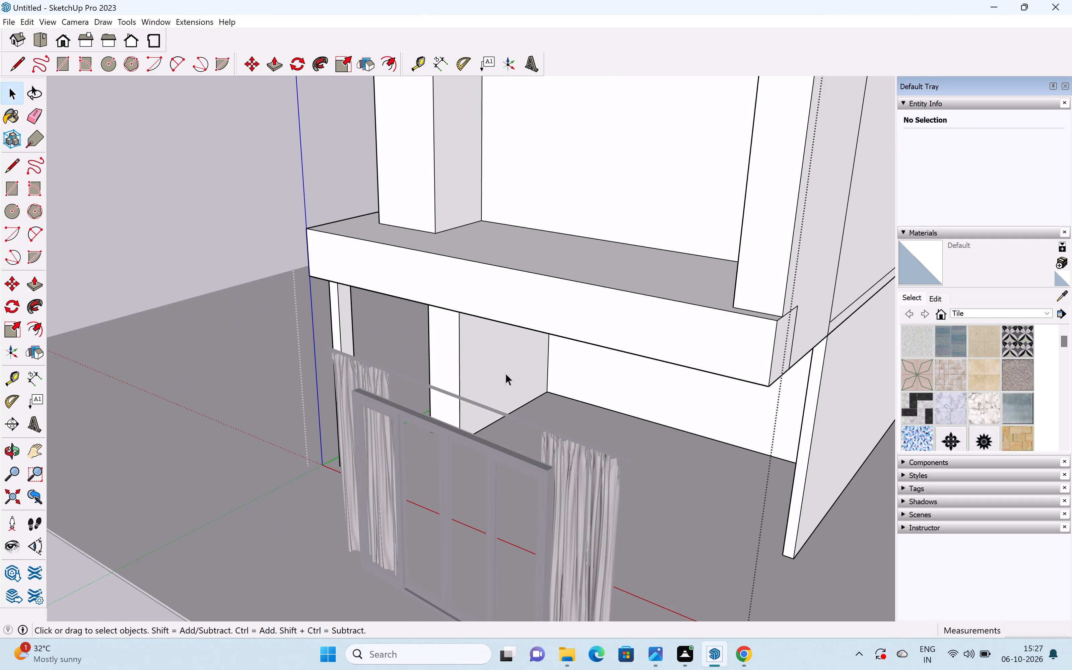
pyautogui.press('p')
pyautogui.moveTo(495, 376); pyautogui.dragTo(511, 313, button='middle')
pyautogui.scroll(1, 511, 313)
pyautogui.moveTo(517, 330); pyautogui.dragTo(471, 427, button='middle')
pyautogui.scroll(-4, 619, 267)
pyautogui.keyDown('shift'); pyautogui.moveTo(665, 270); pyautogui.dragTo(638, 385, button='middle'); pyautogui.keyUp('shift')
pyautogui.scroll(4, 560, 267)
pyautogui.moveTo(557, 271); pyautogui.dragTo(555, 271)
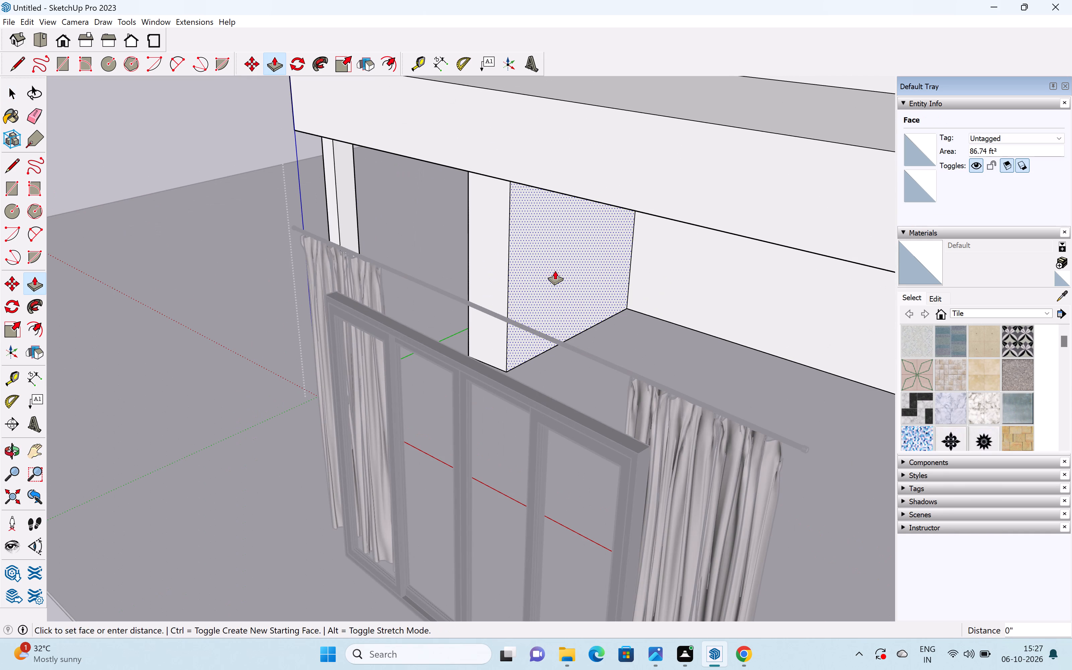
pyautogui.moveTo(555, 271); pyautogui.dragTo(528, 267)
pyautogui.scroll(-5, 558, 287)
pyautogui.press('space')
pyautogui.click(619, 416)
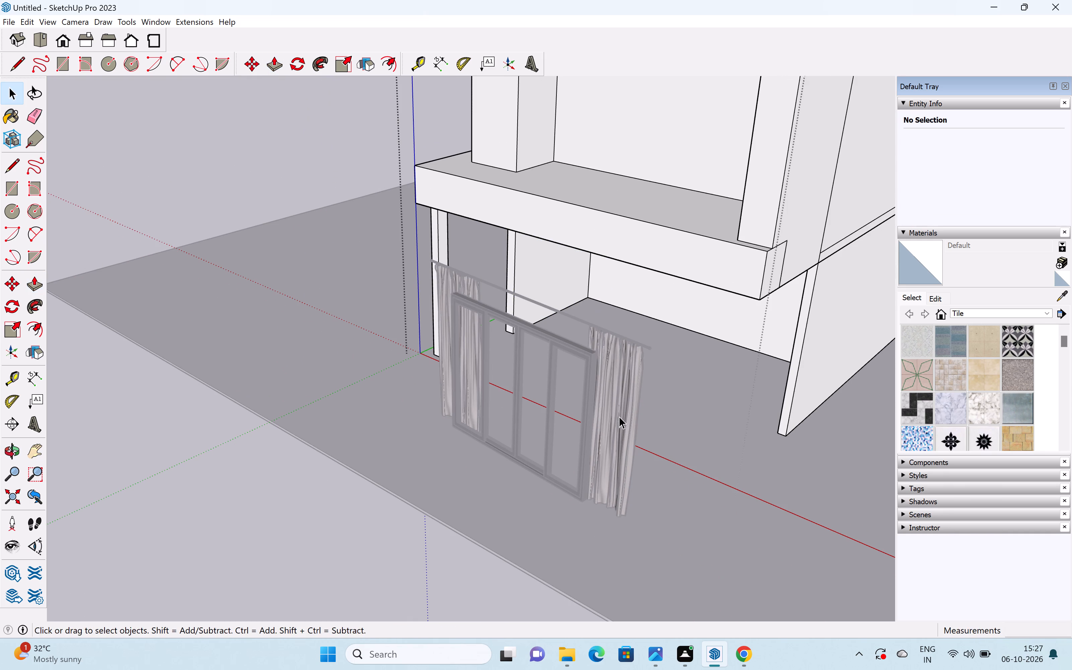
pyautogui.press('space')
pyautogui.doubleClick(591, 552)
# Move the curtained sliding door by its bottom corner into the opening under the counter, between the two thin walls.
pyautogui.click(623, 452)
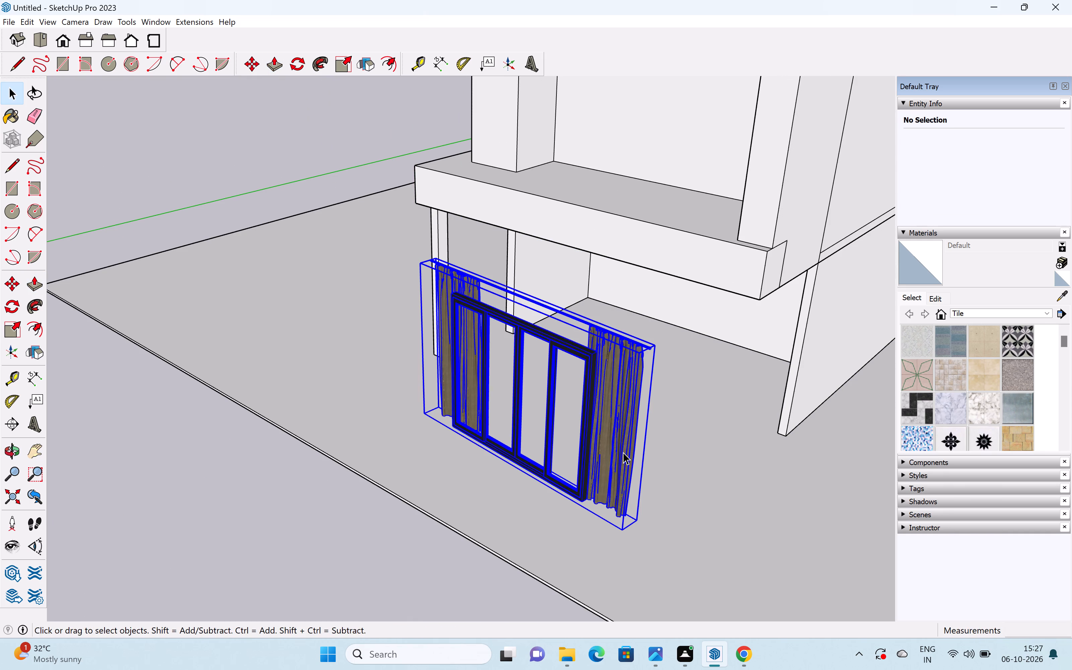
pyautogui.press('m')
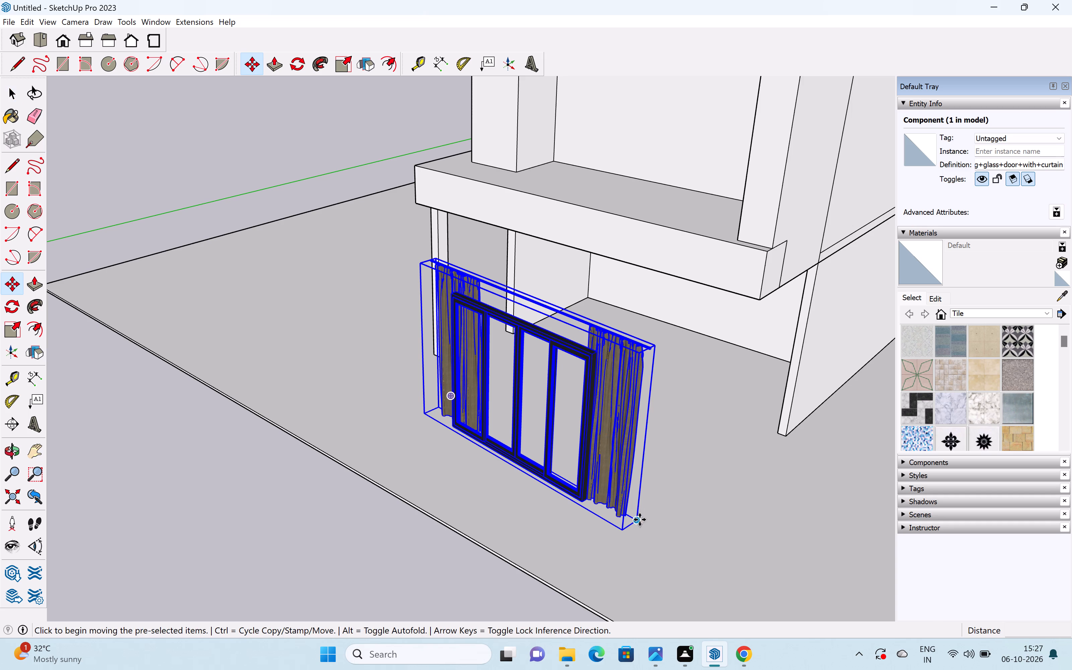
pyautogui.click(640, 520)
pyautogui.scroll(1, 732, 391)
pyautogui.moveTo(736, 383); pyautogui.dragTo(812, 301, button='middle')
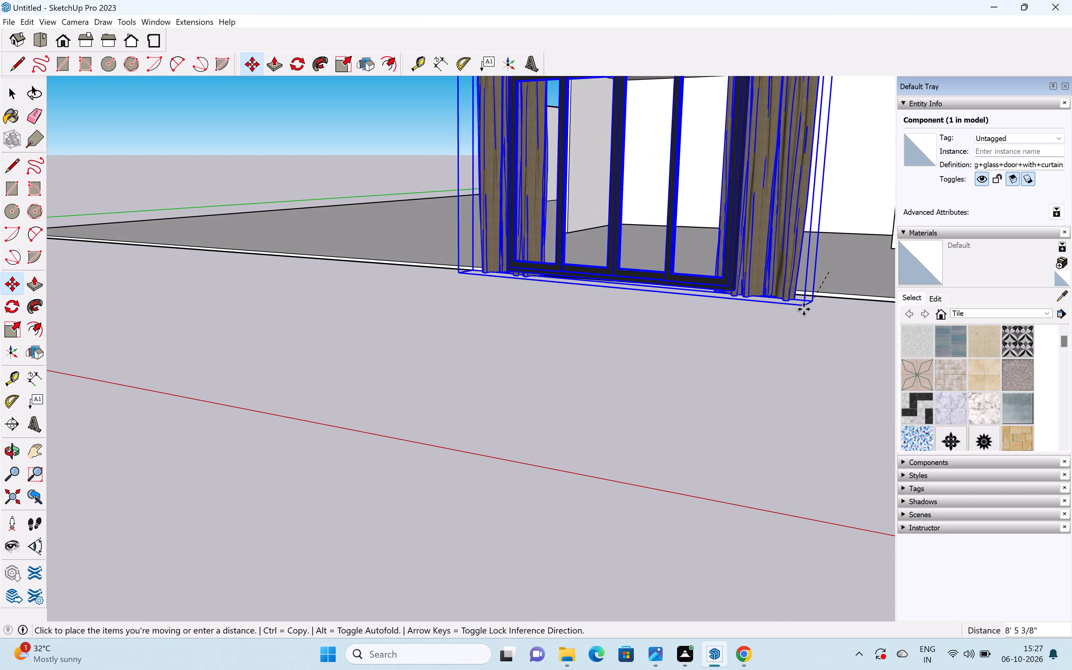
pyautogui.keyDown('shift'); pyautogui.moveTo(799, 312); pyautogui.dragTo(661, 471, button='middle'); pyautogui.keyUp('shift')
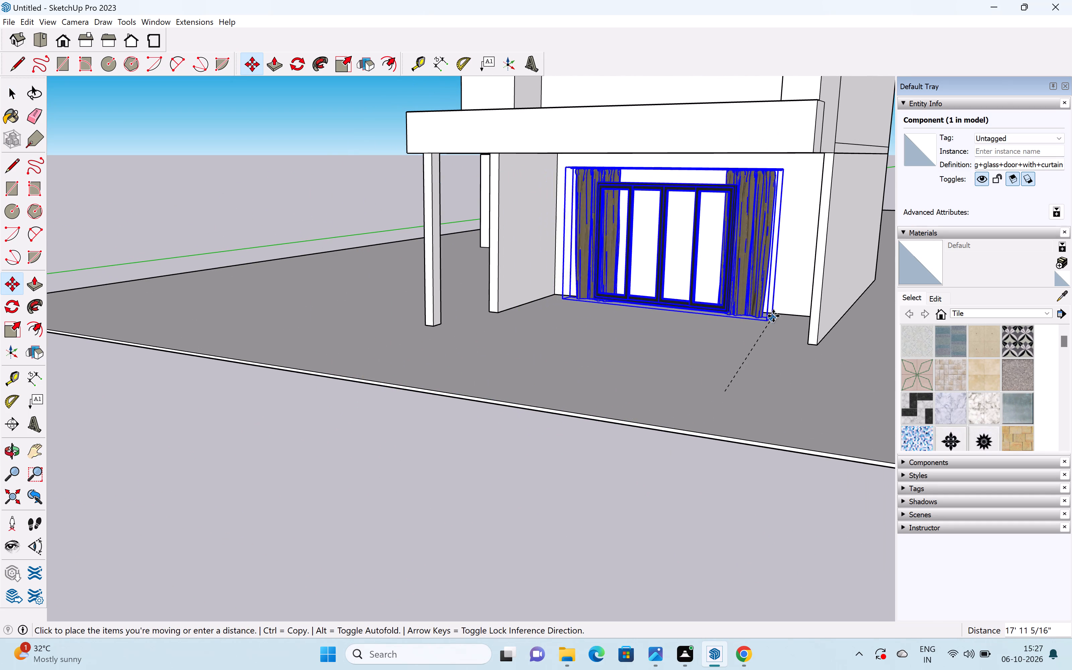
pyautogui.click(768, 329)
# Rotate the curtained door about 6.6° horizontally around its bottom corner nearest the thin post.
pyautogui.moveTo(592, 367); pyautogui.dragTo(738, 363, button='middle')
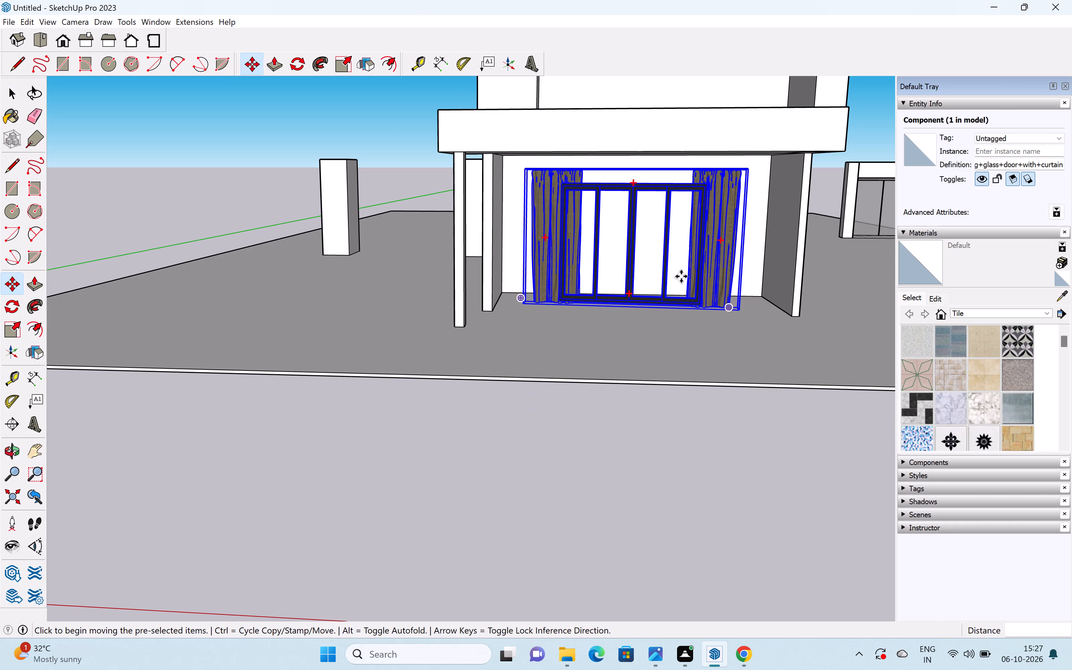
pyautogui.keyDown('shift'); pyautogui.moveTo(581, 295); pyautogui.dragTo(740, 303, button='middle'); pyautogui.keyUp('shift')
pyautogui.moveTo(532, 395); pyautogui.dragTo(660, 385, button='middle')
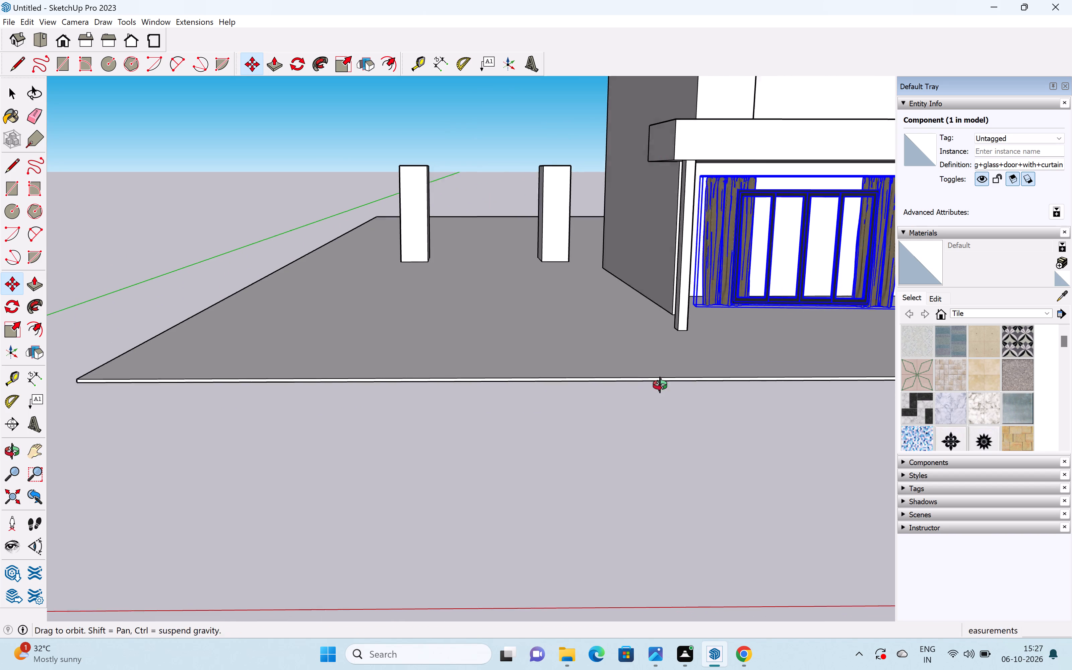
pyautogui.moveTo(660, 385); pyautogui.dragTo(749, 367, button='middle')
pyautogui.keyDown('shift'); pyautogui.moveTo(743, 269); pyautogui.dragTo(502, 457, button='middle'); pyautogui.keyUp('shift')
pyautogui.scroll(9, 526, 450)
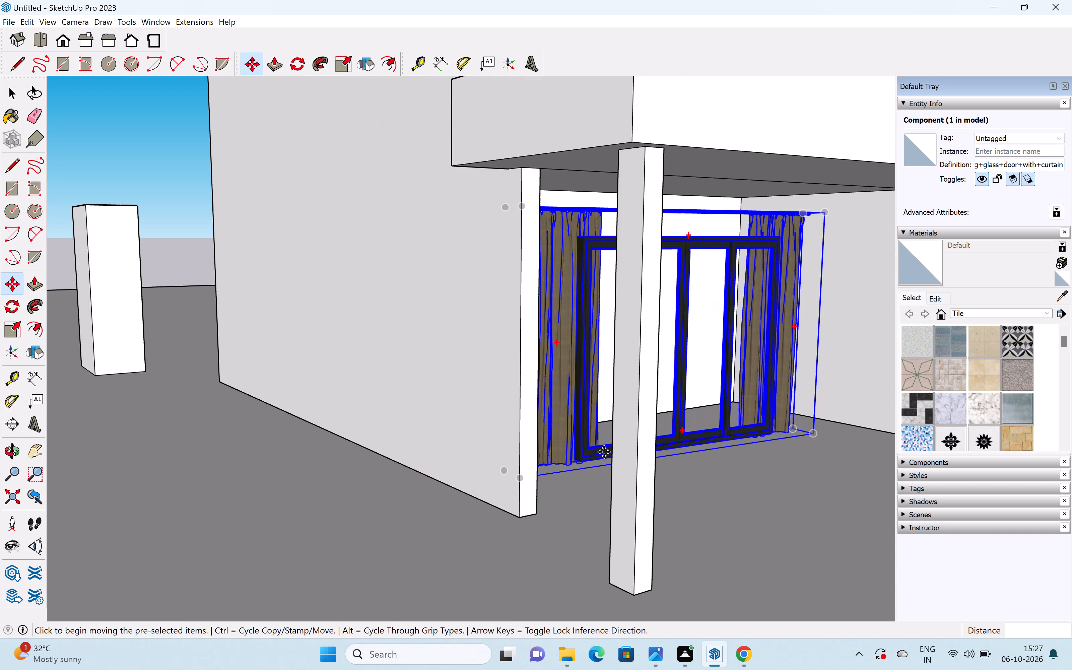
pyautogui.moveTo(787, 418); pyautogui.dragTo(645, 454, button='middle')
pyautogui.press('space')
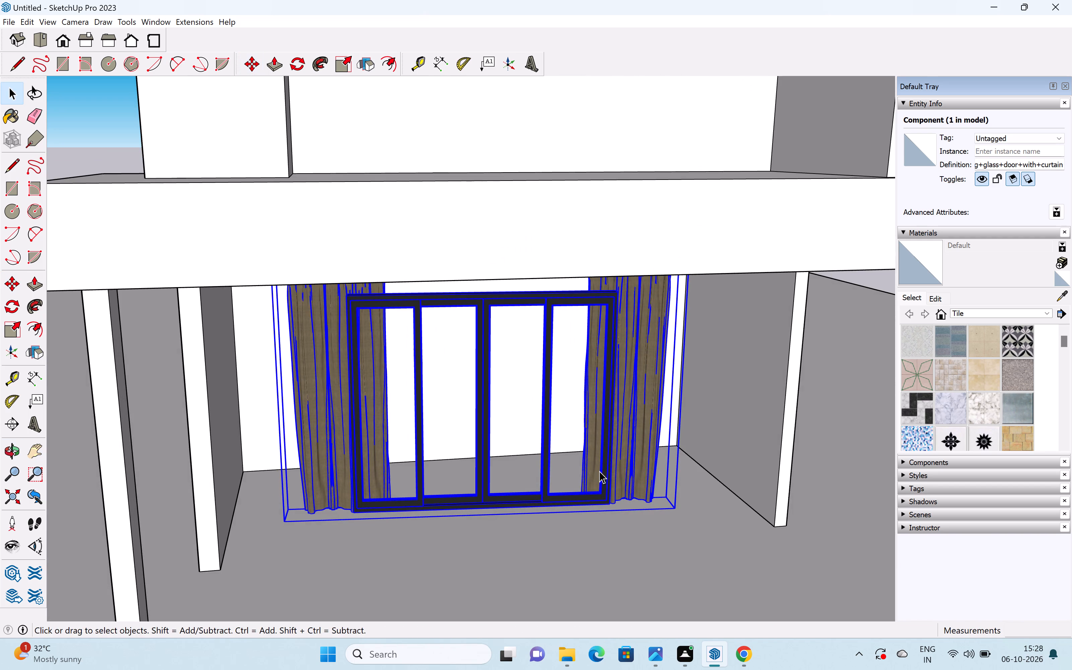
pyautogui.keyDown('shift'); pyautogui.moveTo(598, 470); pyautogui.dragTo(798, 402, button='middle'); pyautogui.keyUp('shift')
pyautogui.press('q')
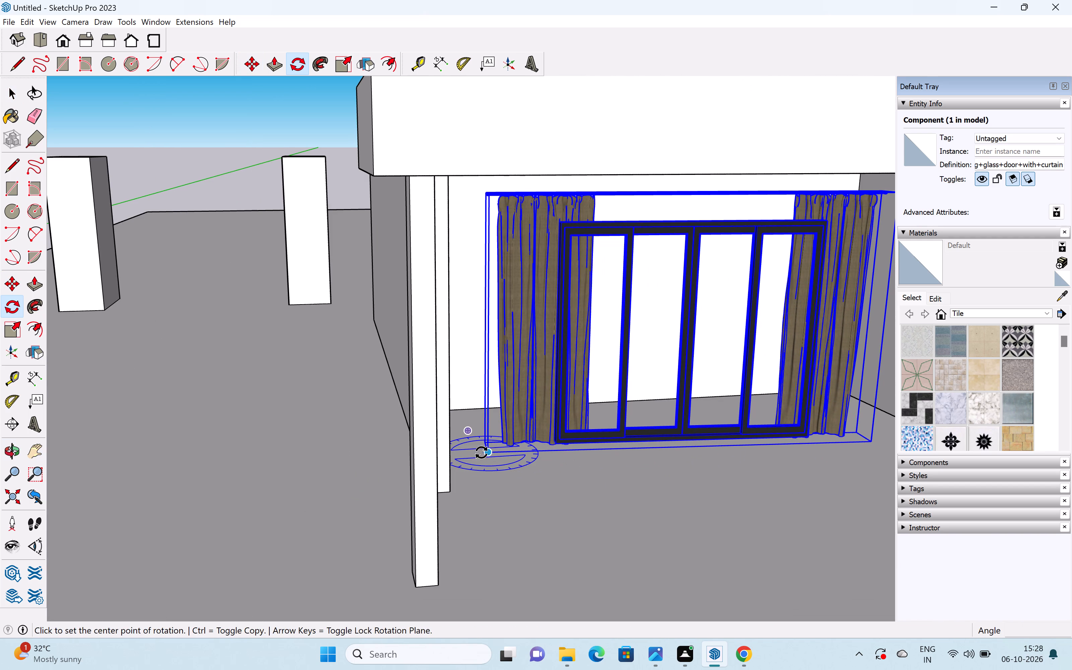
pyautogui.click(490, 454)
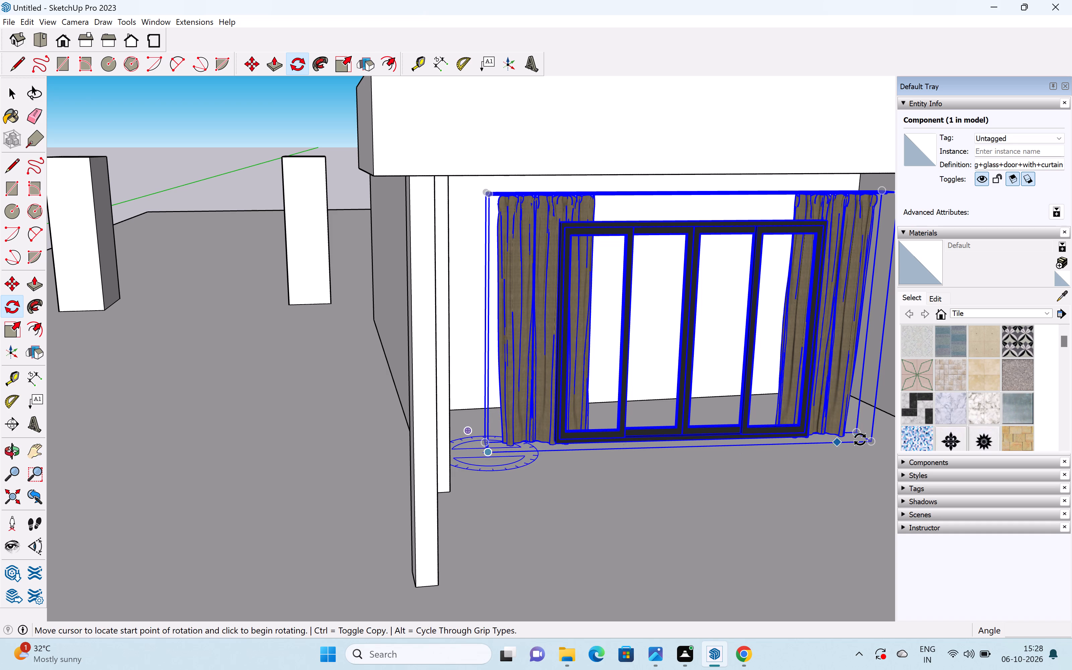
pyautogui.click(745, 481)
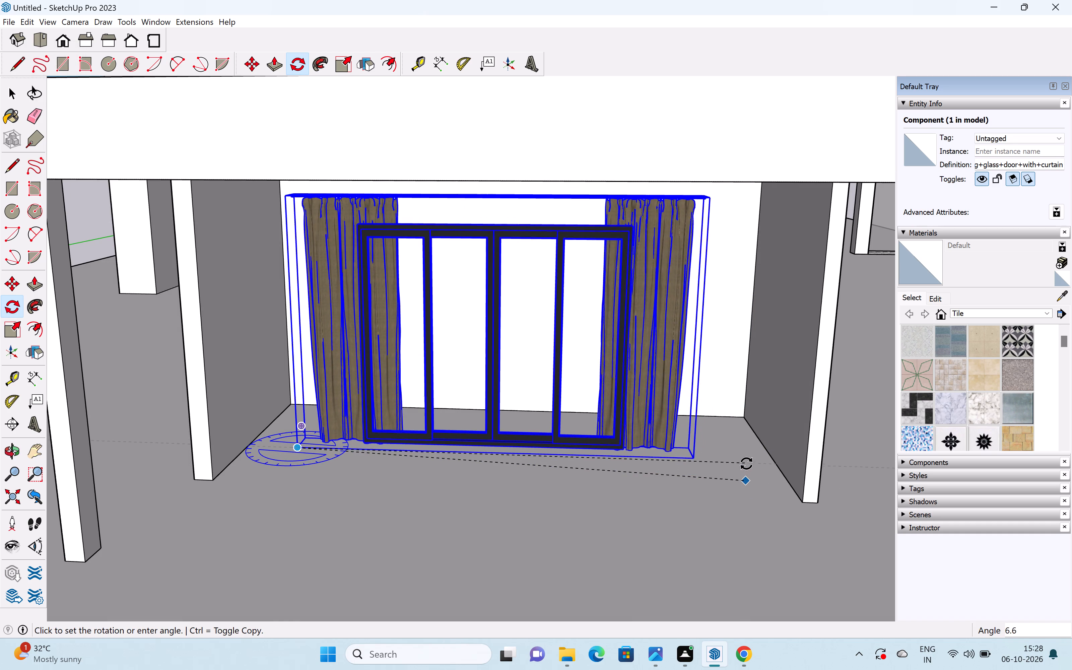
pyautogui.click(746, 464)
# Move the curtained door by its bottom corner about 4' 3" back against the rear wall of the opening, and deselect it.
pyautogui.press('space')
pyautogui.press('m')
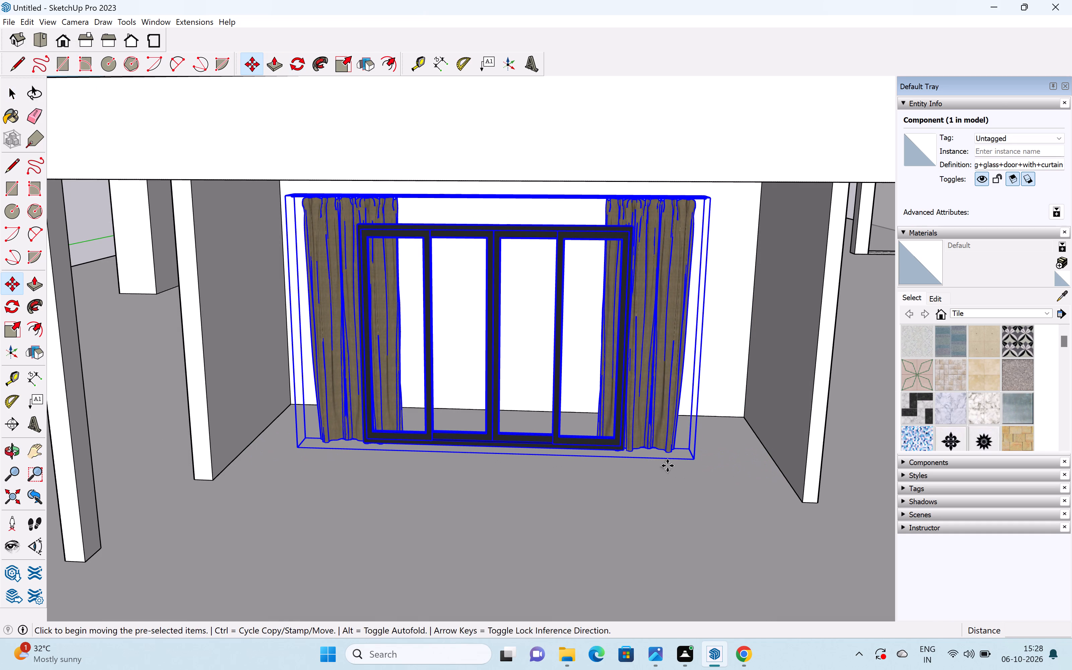
pyautogui.scroll(-1, 572, 449)
pyautogui.keyDown('shift'); pyautogui.moveTo(573, 448); pyautogui.dragTo(729, 449, button='middle'); pyautogui.keyUp('shift')
pyautogui.keyDown('shift'); pyautogui.scroll(-1, 573, 448); pyautogui.keyUp('shift')
pyautogui.scroll(3, 442, 468)
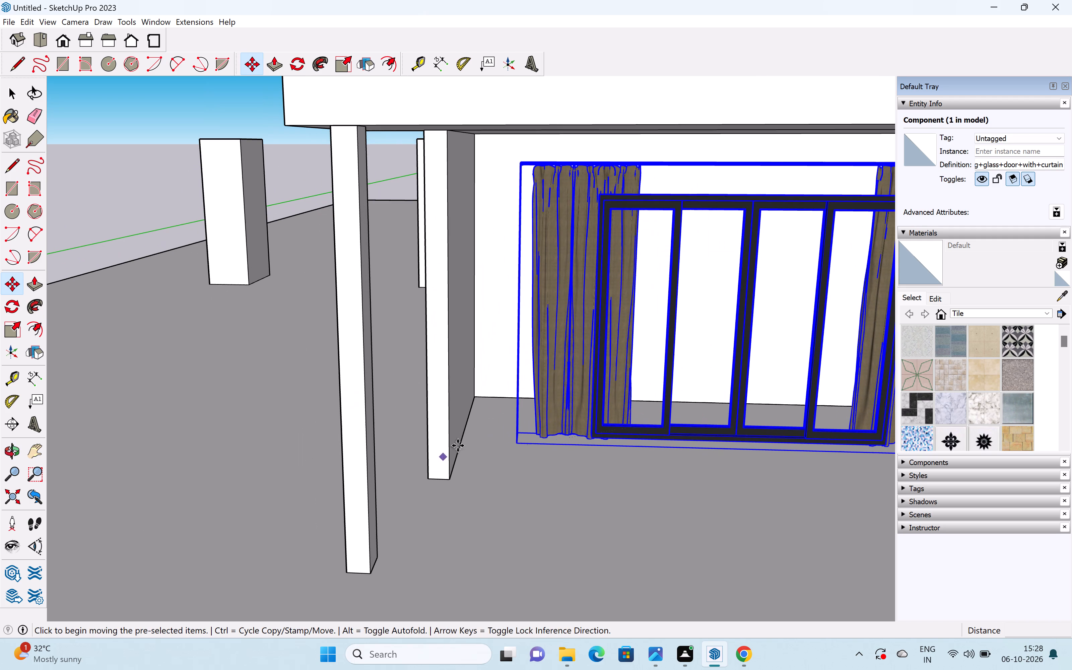
pyautogui.click(519, 435)
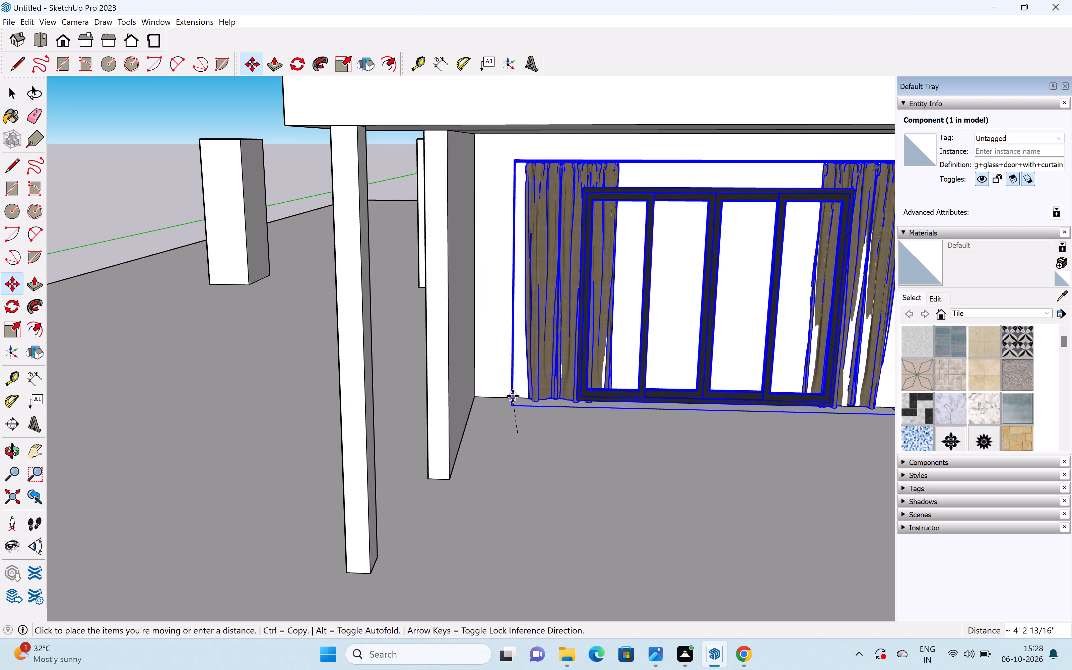
pyautogui.click(513, 396)
pyautogui.scroll(-6, 532, 414)
pyautogui.press('space')
pyautogui.click(621, 396)
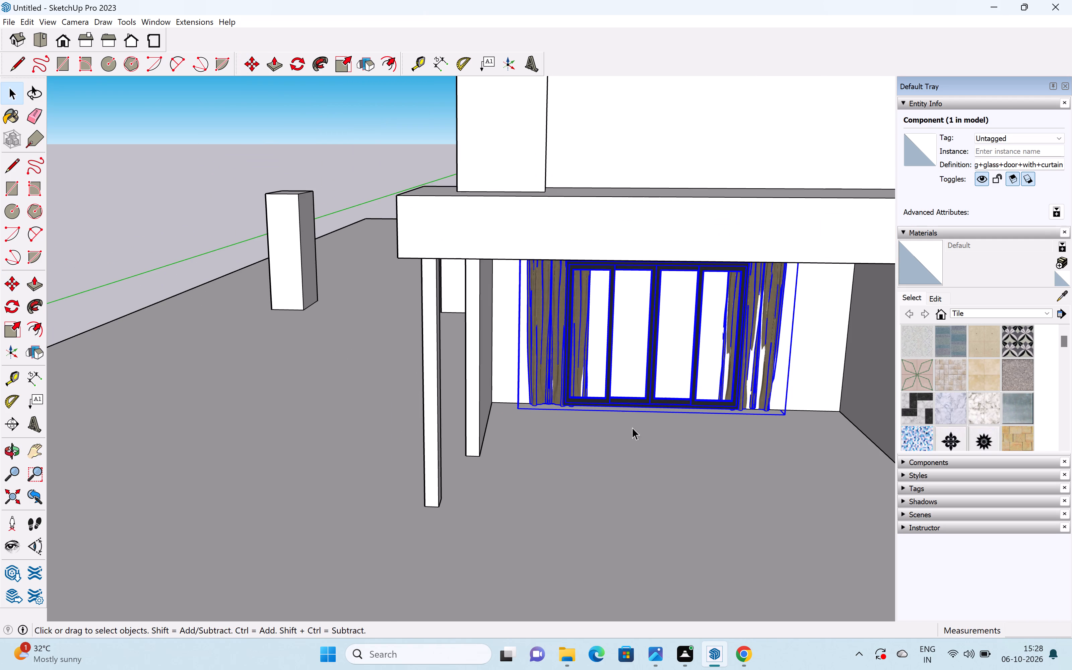
pyautogui.click(644, 448)
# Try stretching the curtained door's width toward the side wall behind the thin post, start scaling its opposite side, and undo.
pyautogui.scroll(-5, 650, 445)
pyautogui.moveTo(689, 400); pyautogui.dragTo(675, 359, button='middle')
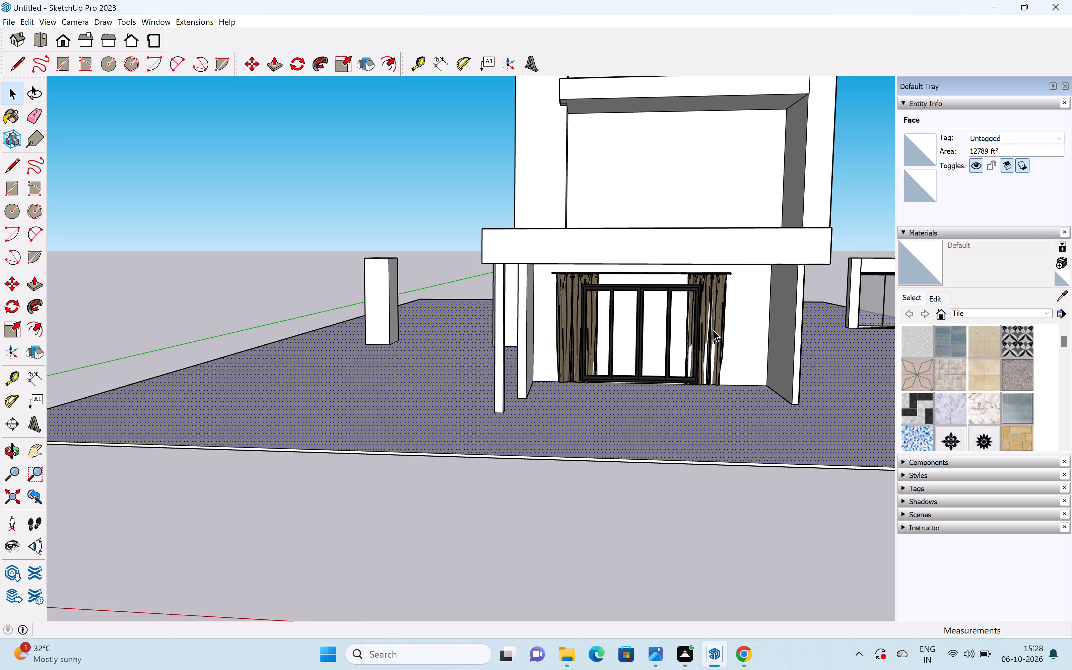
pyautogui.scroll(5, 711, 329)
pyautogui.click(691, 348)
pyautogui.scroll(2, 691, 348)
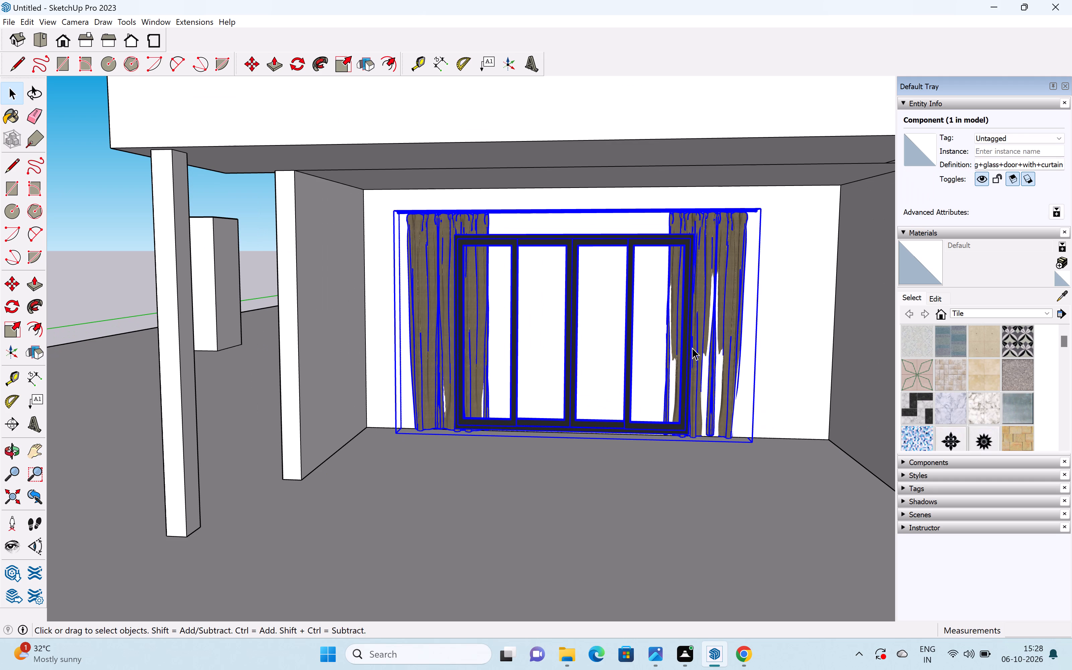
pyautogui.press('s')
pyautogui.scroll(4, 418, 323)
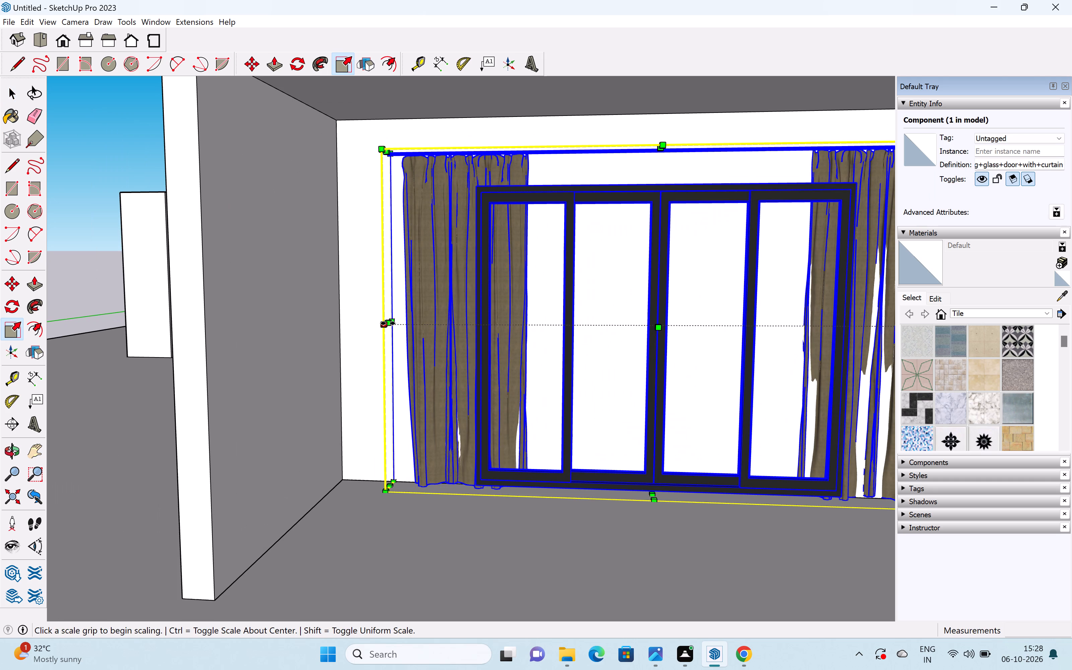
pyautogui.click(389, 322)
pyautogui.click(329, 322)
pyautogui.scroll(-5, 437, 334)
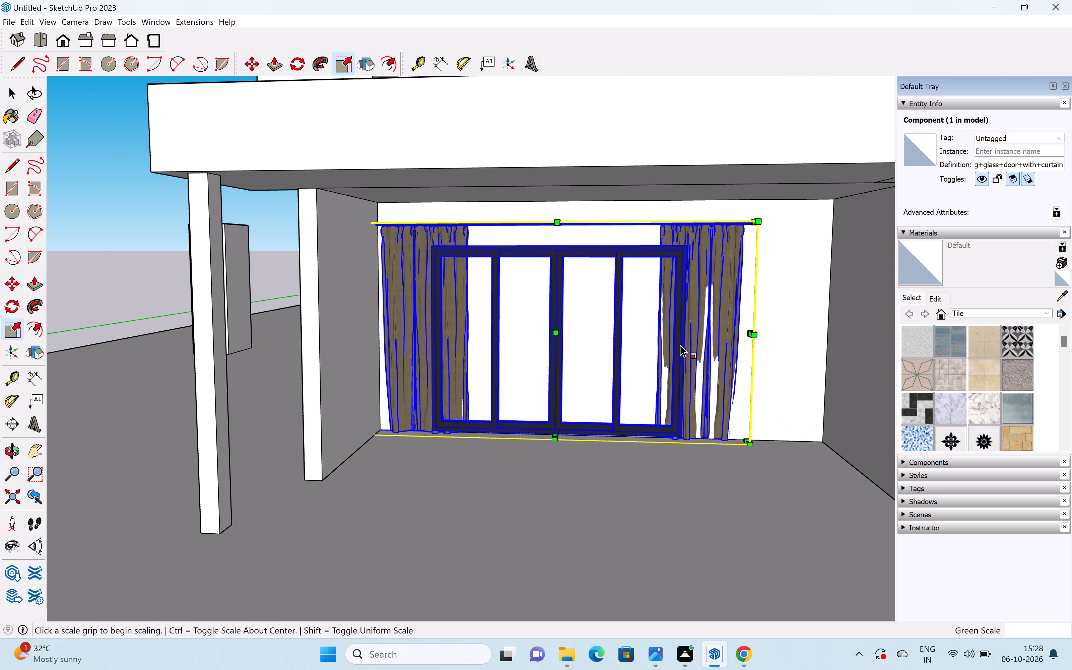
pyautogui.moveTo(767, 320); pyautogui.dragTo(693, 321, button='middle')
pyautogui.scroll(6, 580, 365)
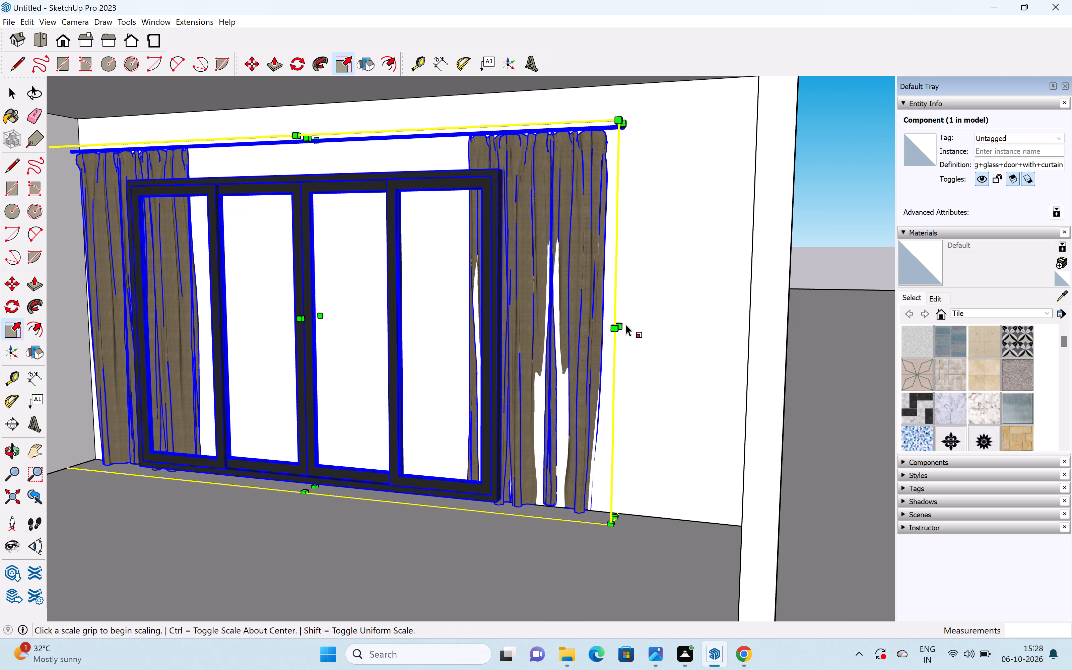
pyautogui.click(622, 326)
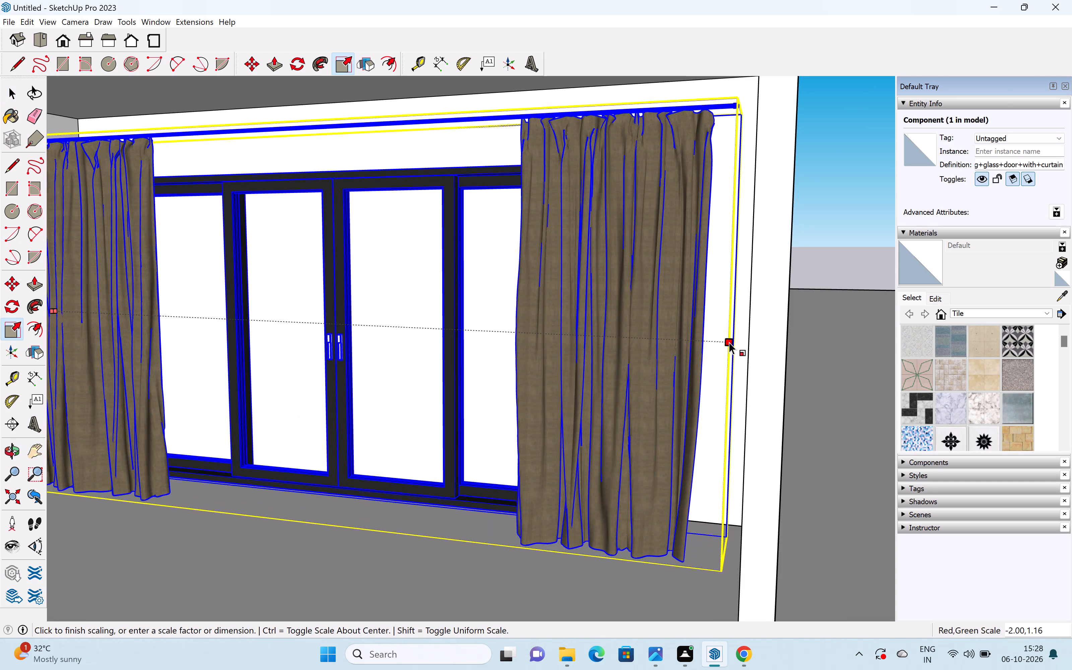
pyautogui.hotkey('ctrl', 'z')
# Stretch the curtained door's width to about 1.2 times toward the side wall opposite the thin post.
pyautogui.moveTo(682, 336); pyautogui.dragTo(642, 331, button='middle')
pyautogui.scroll(6, 601, 333)
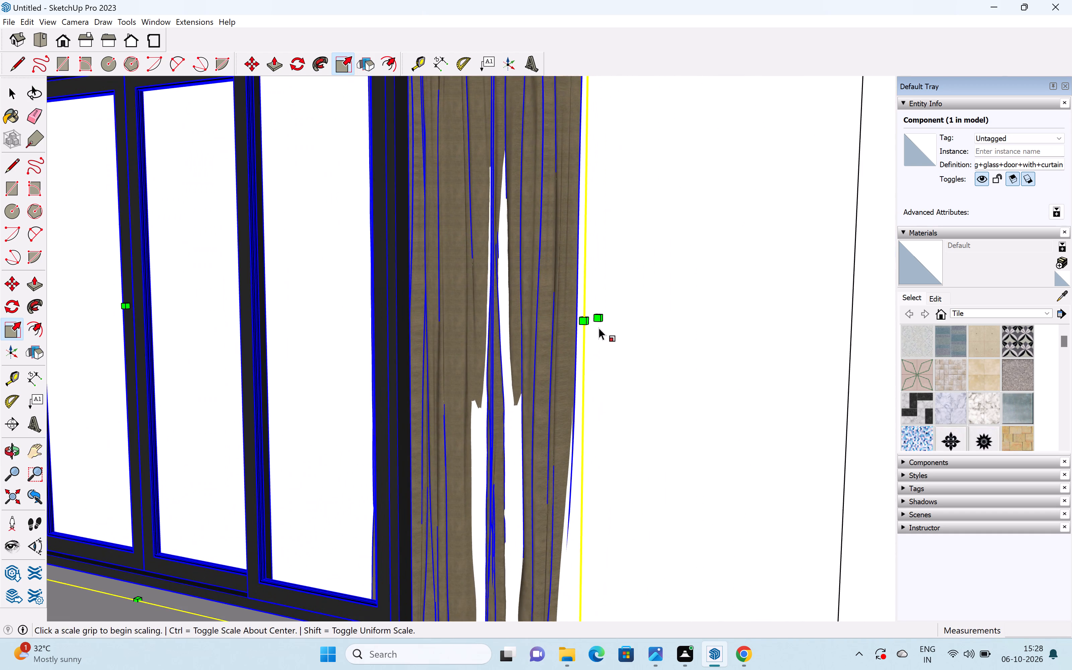
pyautogui.scroll(-1, 599, 324)
pyautogui.scroll(1, 599, 324)
pyautogui.scroll(-3, 599, 324)
pyautogui.scroll(1, 600, 321)
pyautogui.click(598, 319)
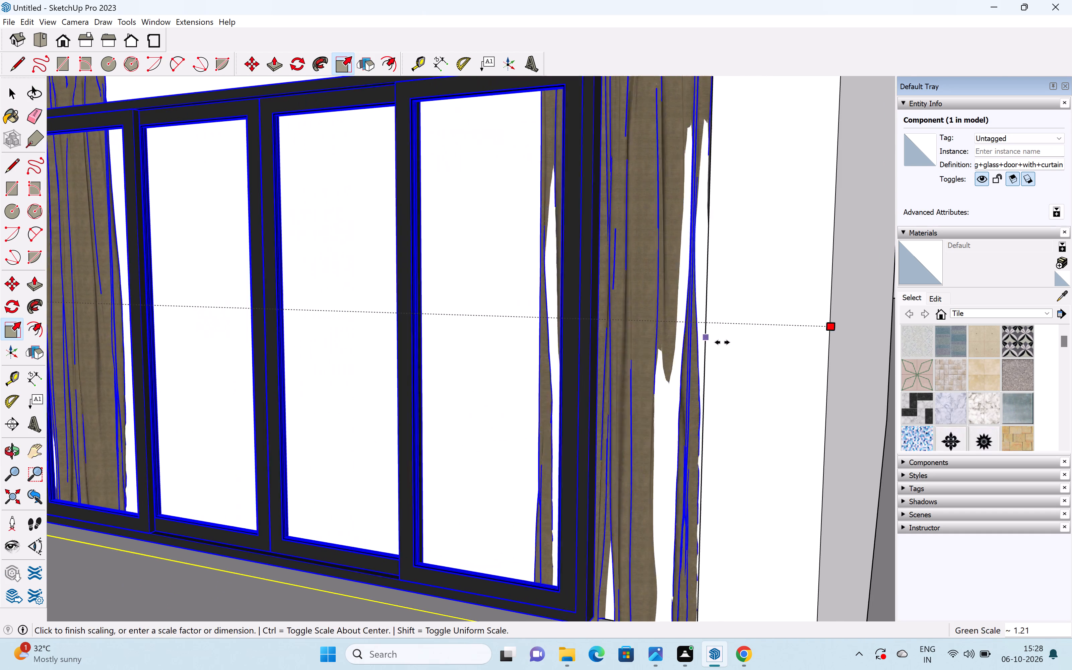
pyautogui.click(730, 344)
pyautogui.scroll(-20, 770, 358)
pyautogui.scroll(-2, 770, 358)
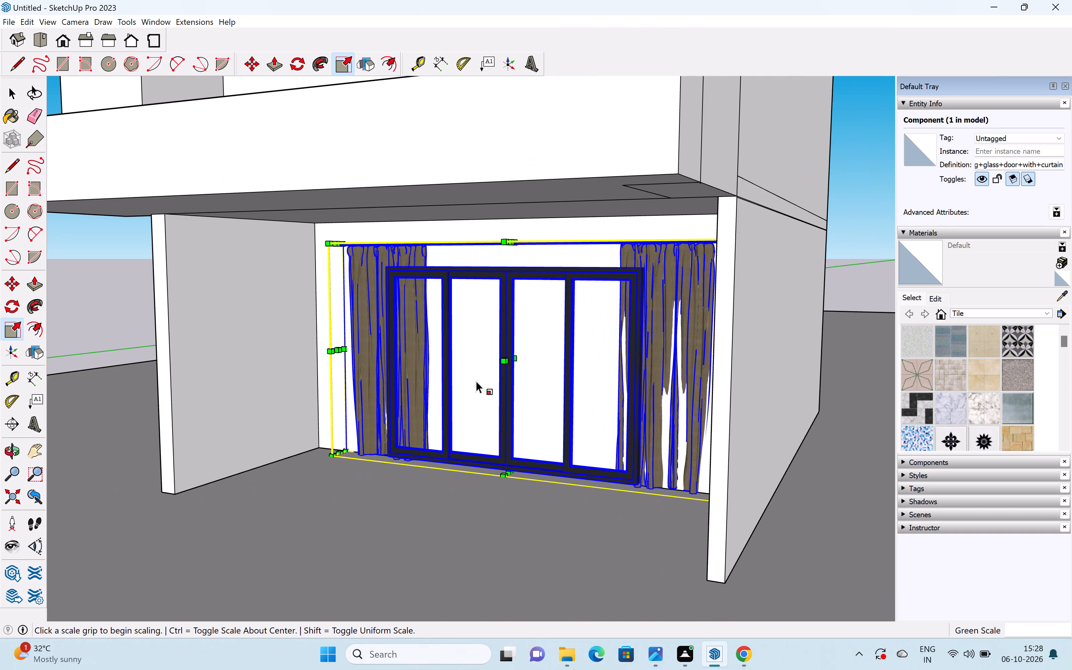
# Scale the curtained door's height upward by about 1.10 toward the underside of the counter.
pyautogui.moveTo(476, 381); pyautogui.dragTo(500, 357, button='middle')
pyautogui.scroll(6, 569, 189)
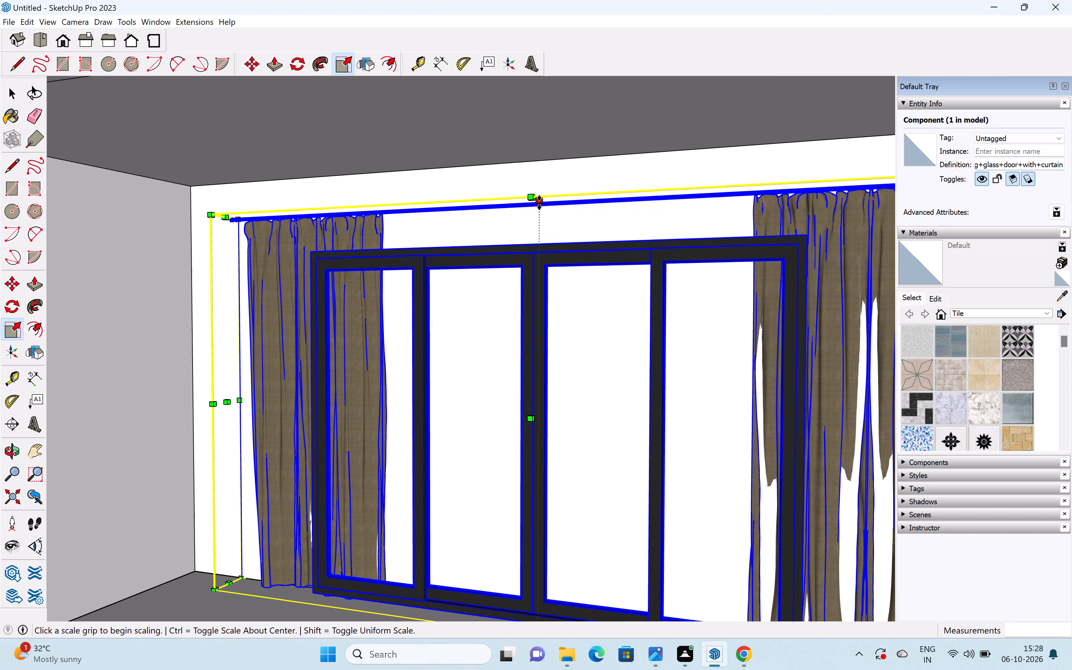
pyautogui.click(539, 203)
pyautogui.click(544, 152)
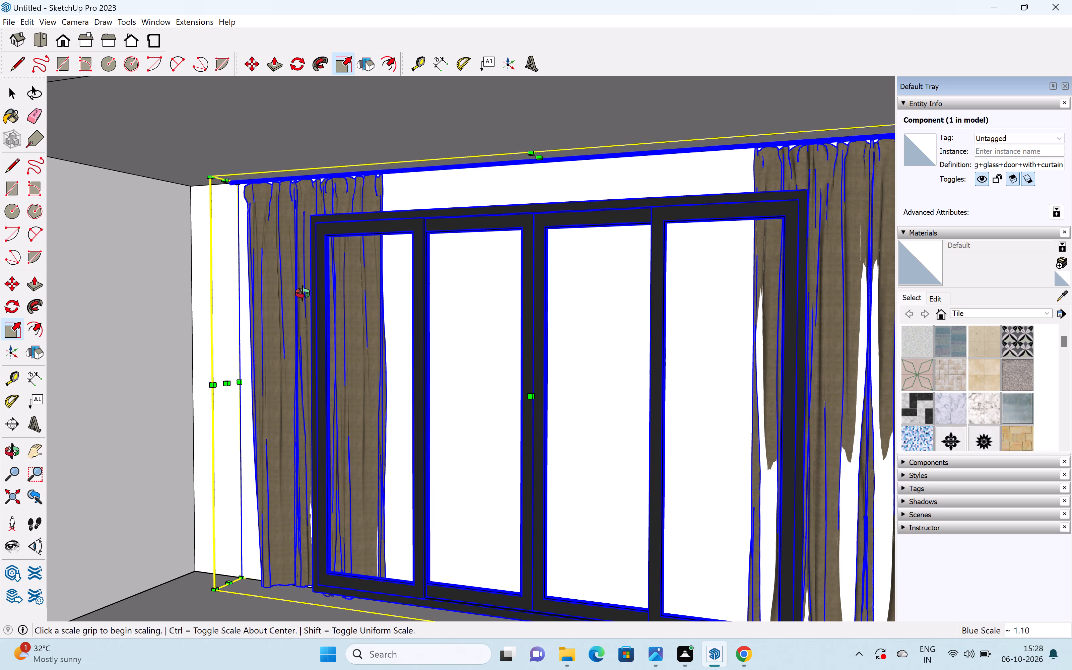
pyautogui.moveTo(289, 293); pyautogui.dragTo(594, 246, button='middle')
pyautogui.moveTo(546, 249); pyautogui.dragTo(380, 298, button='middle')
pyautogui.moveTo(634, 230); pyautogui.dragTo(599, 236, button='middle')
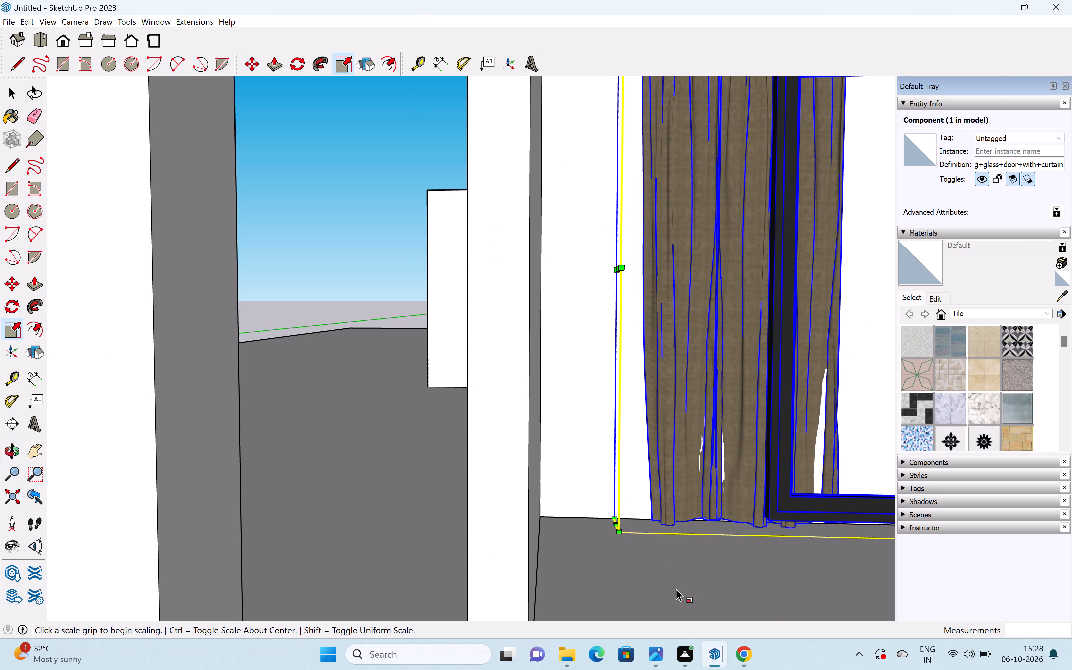
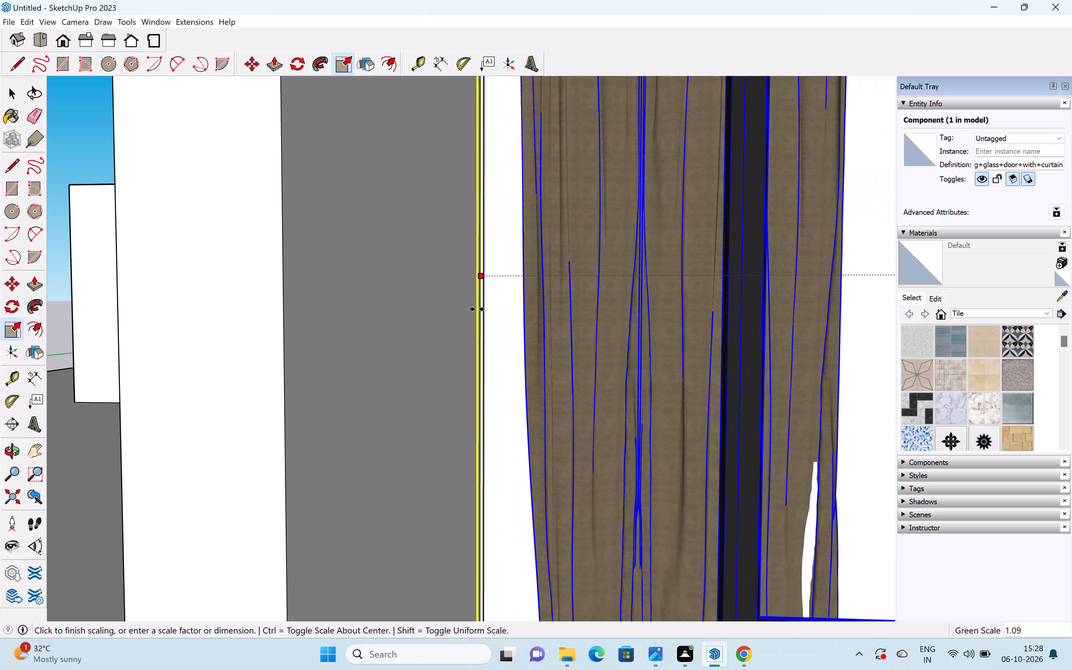
# Stretch the curtained door's width to about 1.12 times toward the side wall behind the thin post, and deselect it.
pyautogui.click(449, 323)
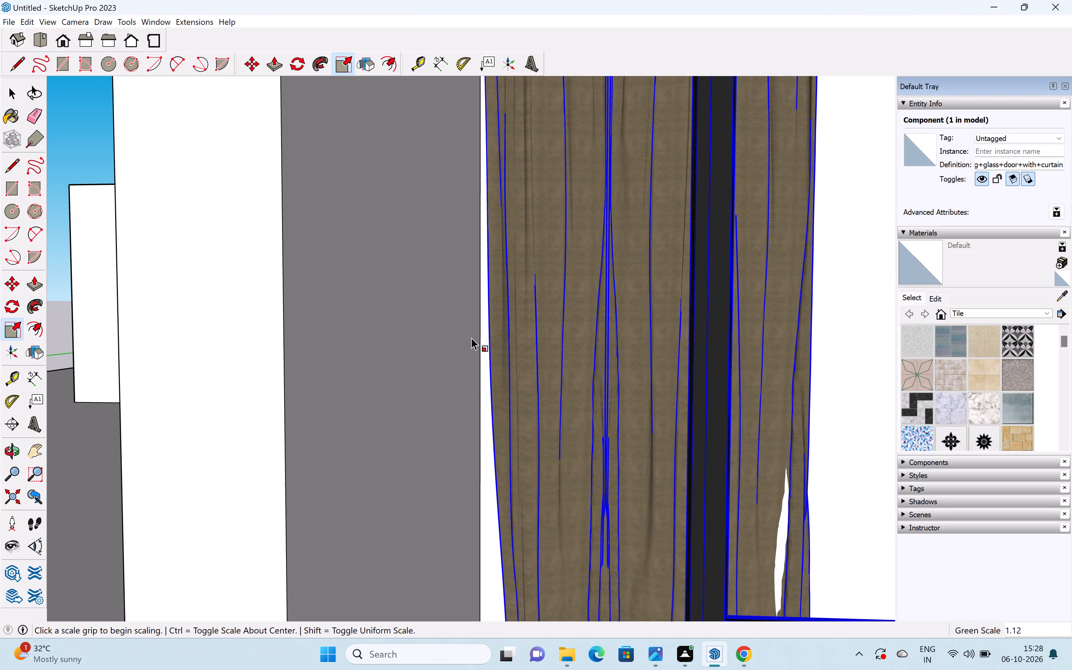
pyautogui.scroll(-17, 524, 331)
pyautogui.press('space')
pyautogui.click(625, 509)
pyautogui.scroll(-8, 618, 479)
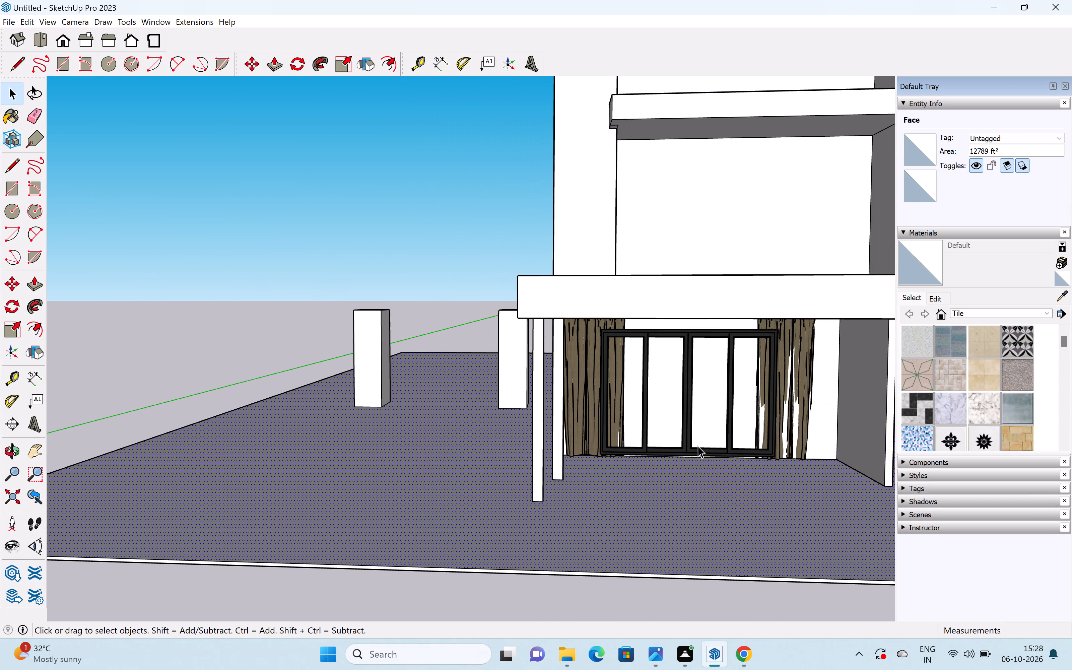
# Paint the curtained door with Translucent Glass Sky Reflection from the Glass and Mirrors materials, and leave it deselected.
pyautogui.moveTo(691, 444); pyautogui.dragTo(779, 467, button='middle')
pyautogui.keyDown('shift'); pyautogui.moveTo(755, 455); pyautogui.dragTo(569, 441, button='middle'); pyautogui.keyUp('shift')
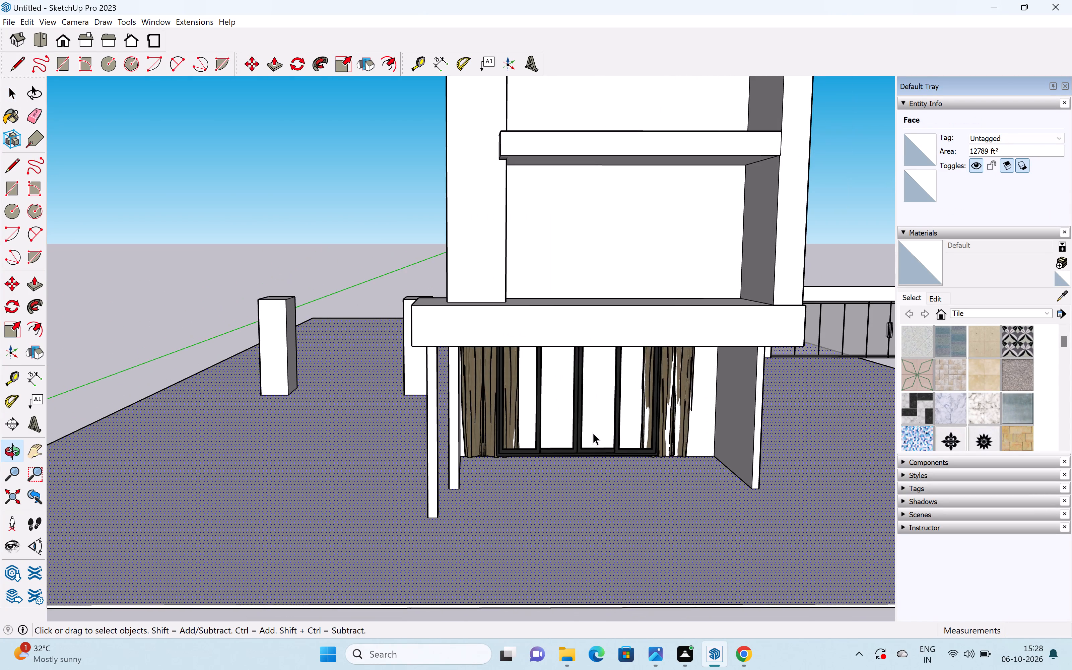
pyautogui.scroll(5, 594, 432)
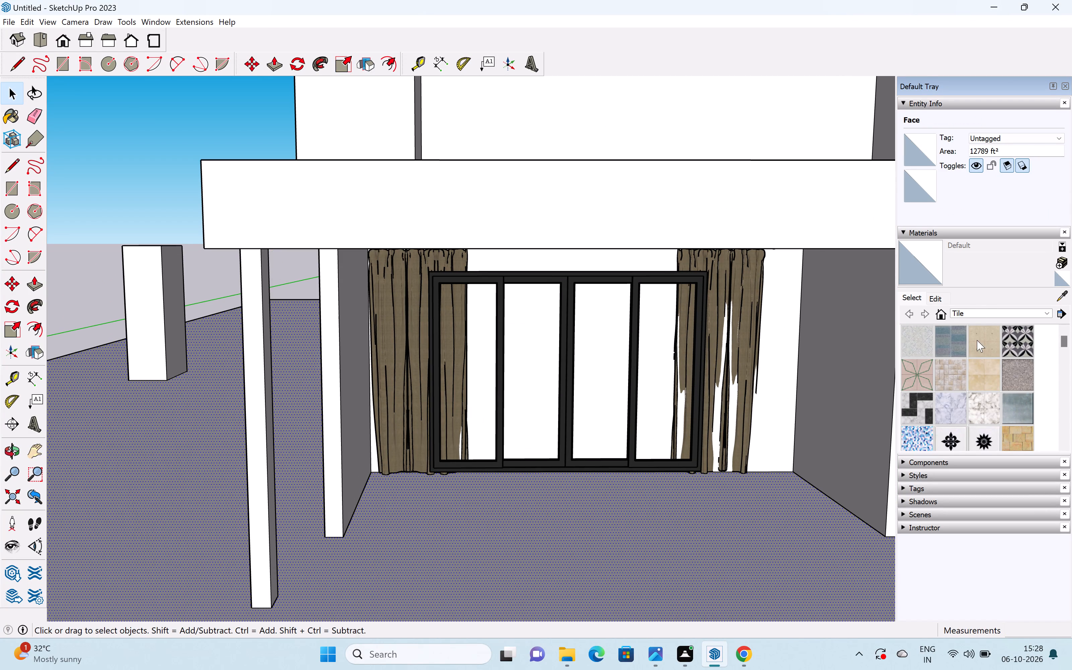
pyautogui.click(977, 312)
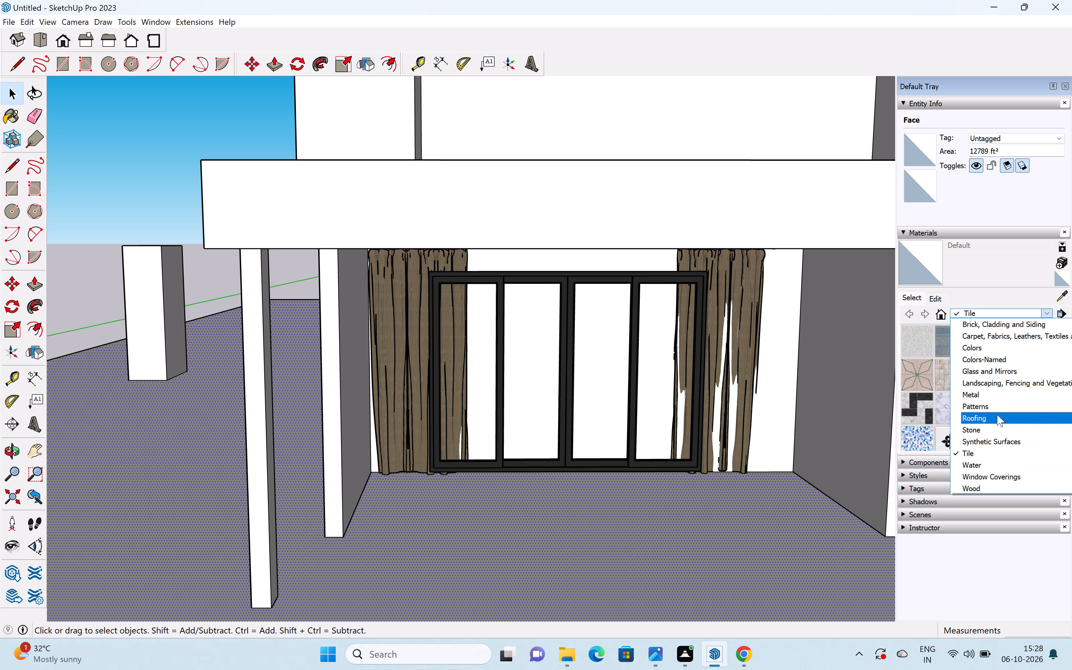
pyautogui.click(1003, 374)
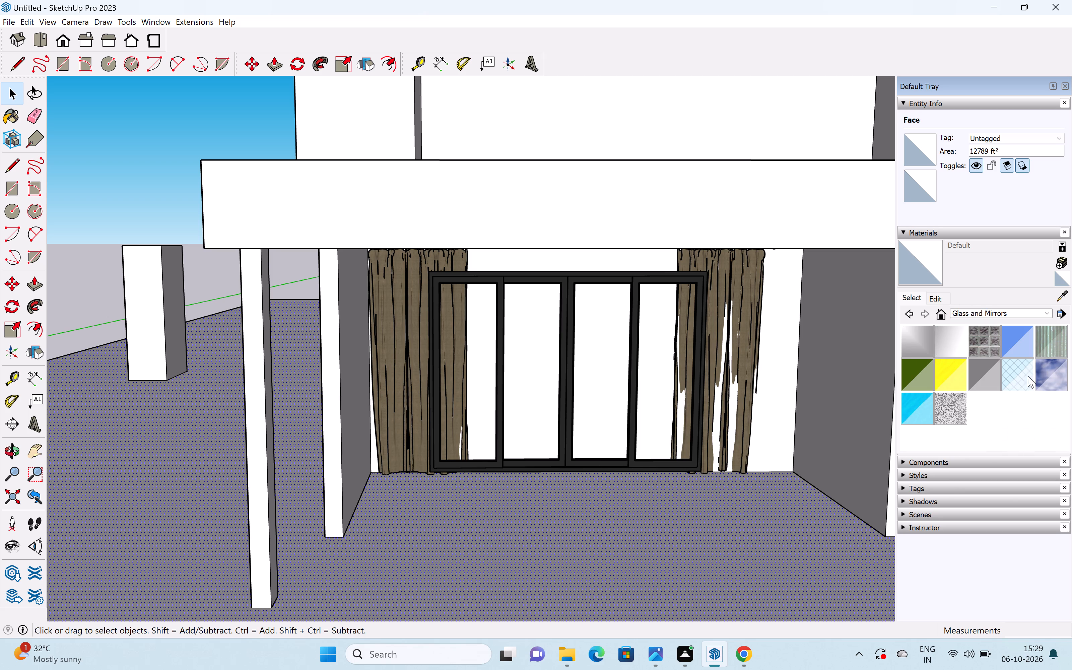
pyautogui.click(1055, 371)
pyautogui.click(516, 415)
pyautogui.click(596, 396)
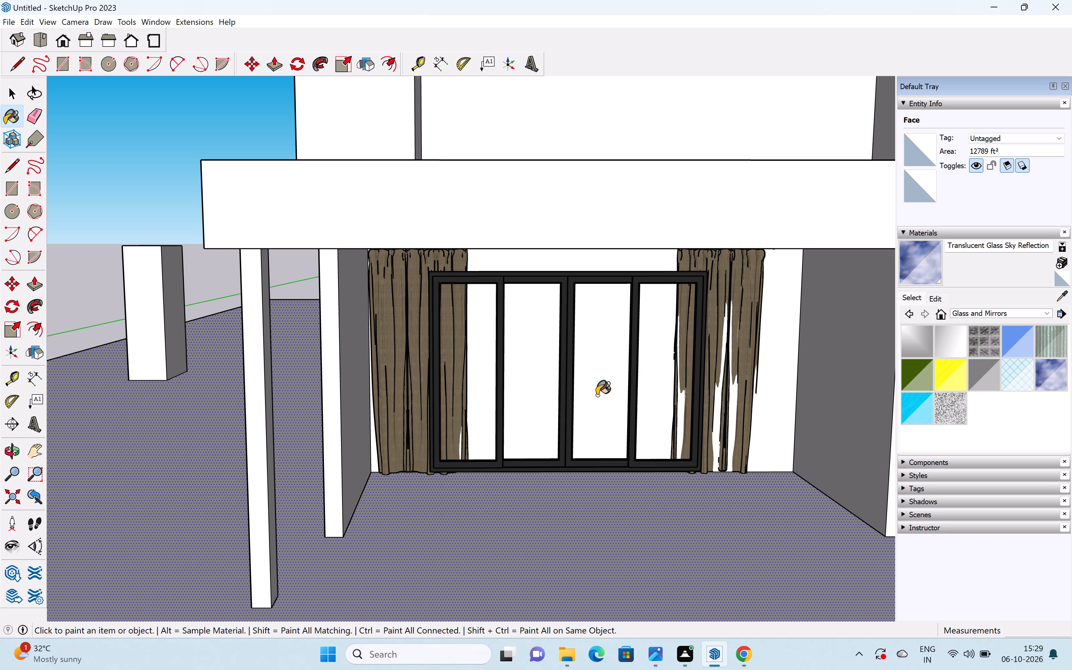
pyautogui.press('space')
pyautogui.click(606, 388)
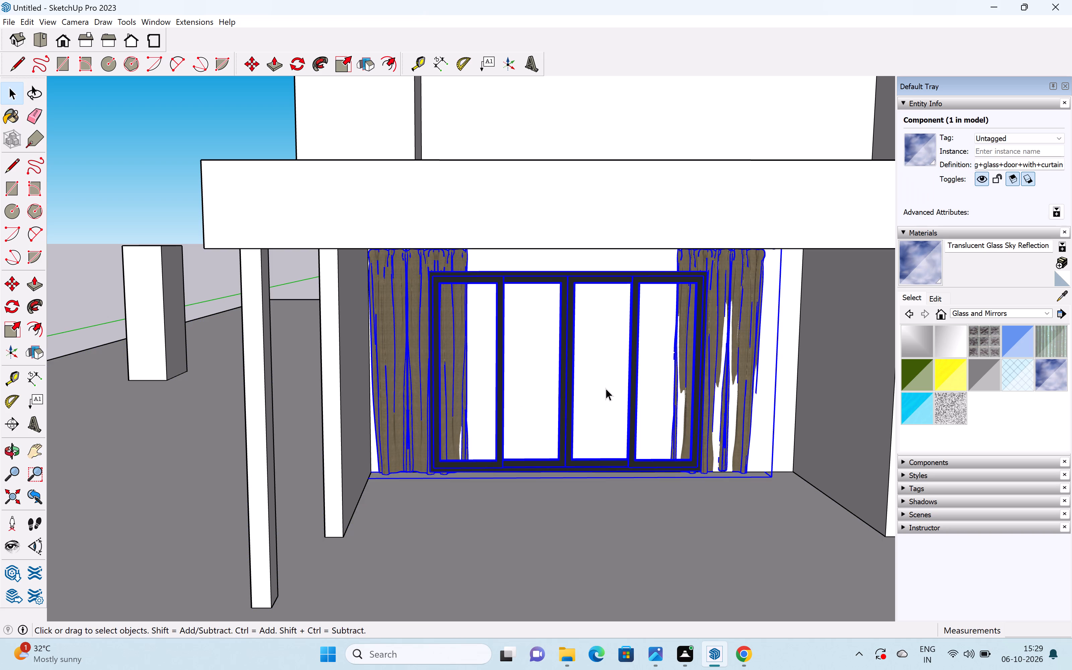
pyautogui.press('space')
pyautogui.click(571, 537)
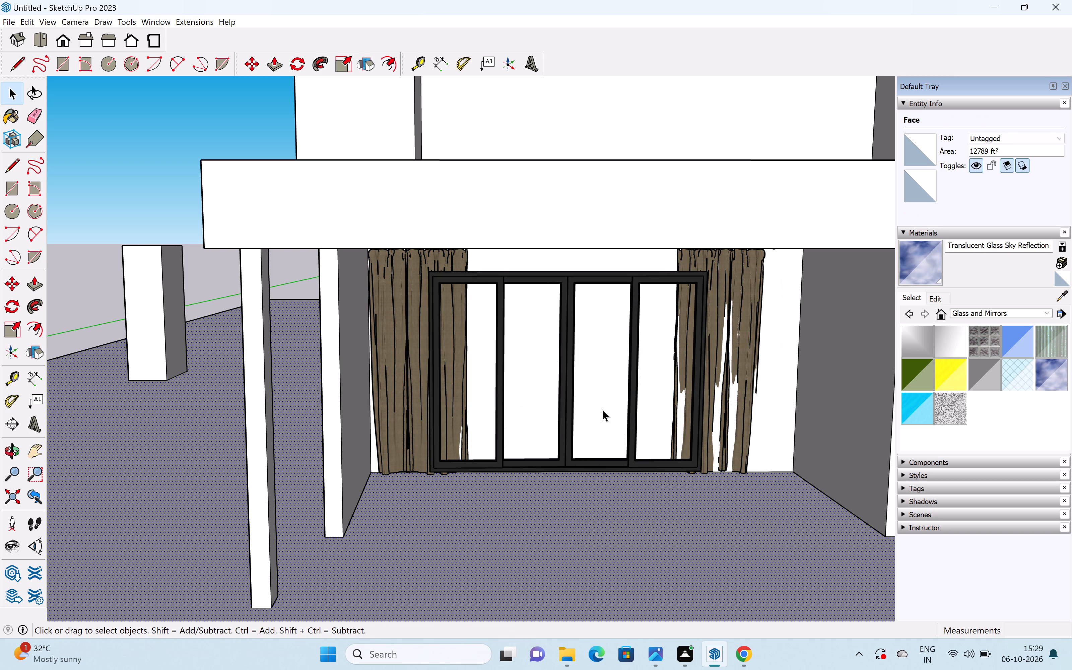
pyautogui.doubleClick(602, 409)
pyautogui.press('space')
pyautogui.click(581, 528)
pyautogui.scroll(-6, 601, 508)
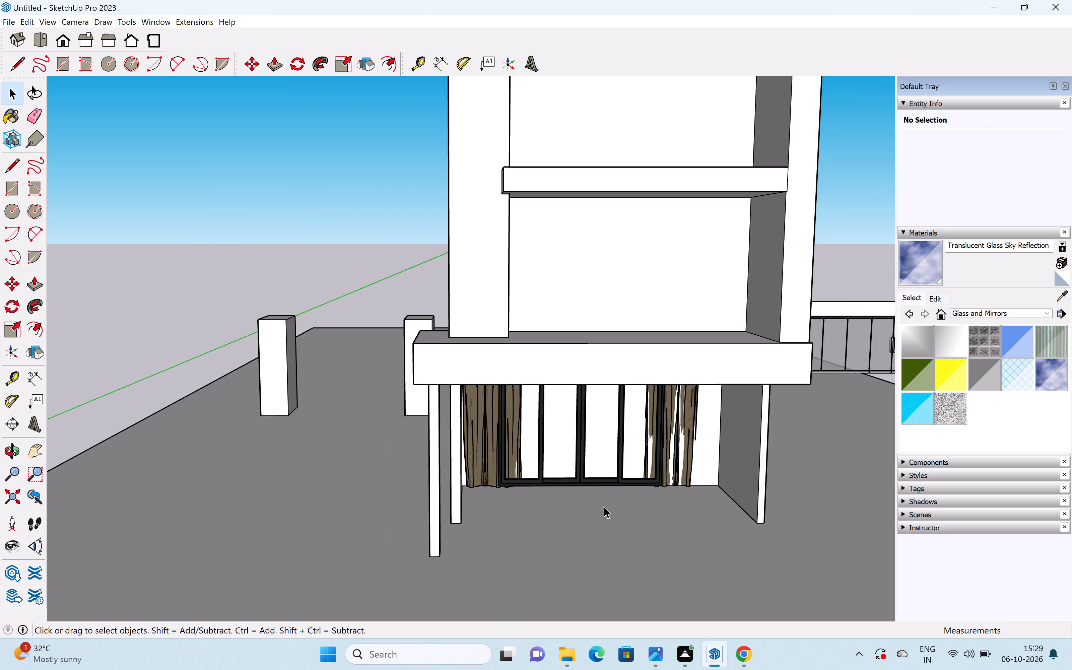
# Move the curtained door about 9 13/16" along the rear wall, away from the side wall behind the thin post, and deselect it.
pyautogui.scroll(-3, 607, 506)
pyautogui.moveTo(668, 484); pyautogui.dragTo(639, 471, button='middle')
pyautogui.click(560, 475)
pyautogui.scroll(1, 560, 475)
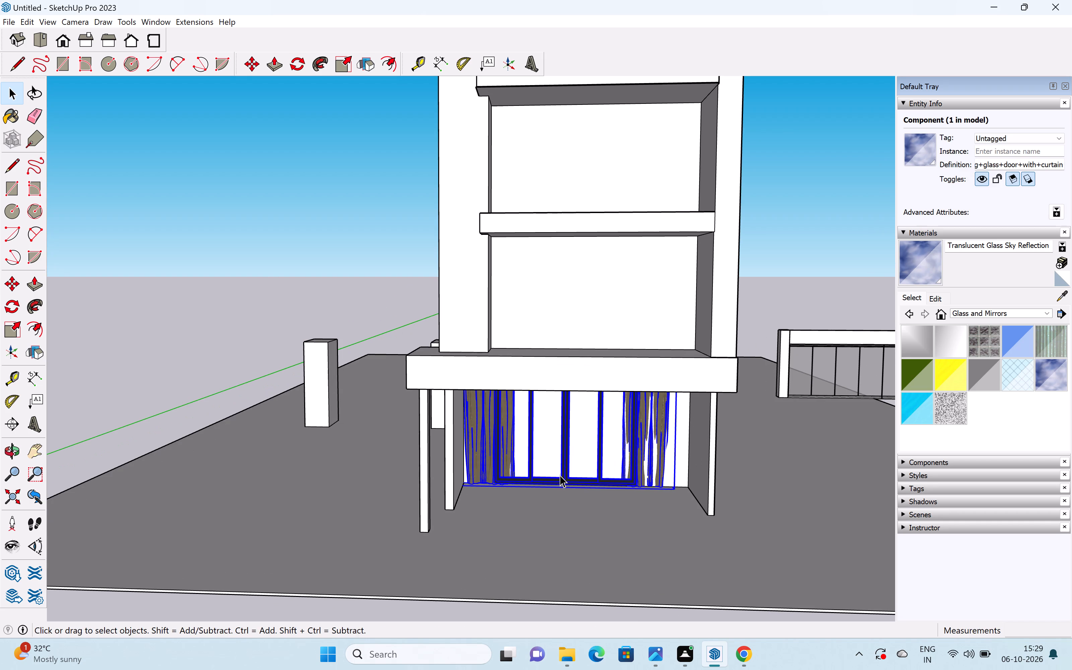
pyautogui.press('m')
pyautogui.keyDown('shift'); pyautogui.moveTo(525, 492); pyautogui.dragTo(579, 487, button='middle'); pyautogui.keyUp('shift')
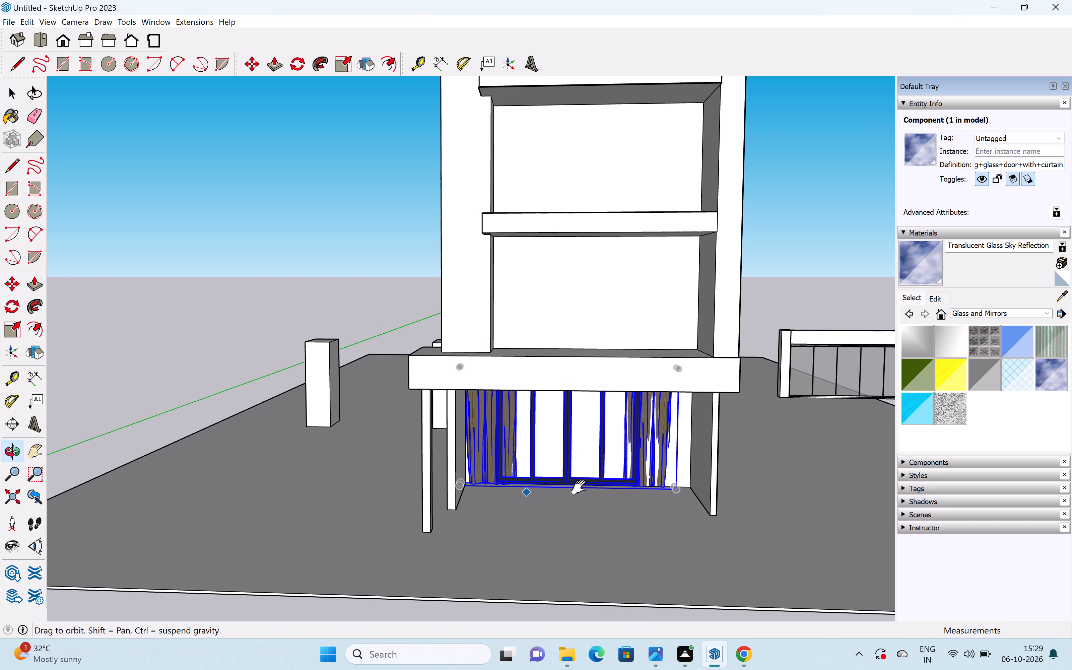
pyautogui.keyDown('shift'); pyautogui.moveTo(579, 487); pyautogui.dragTo(613, 481, button='middle'); pyautogui.keyUp('shift')
pyautogui.scroll(5, 614, 481)
pyautogui.scroll(5, 550, 479)
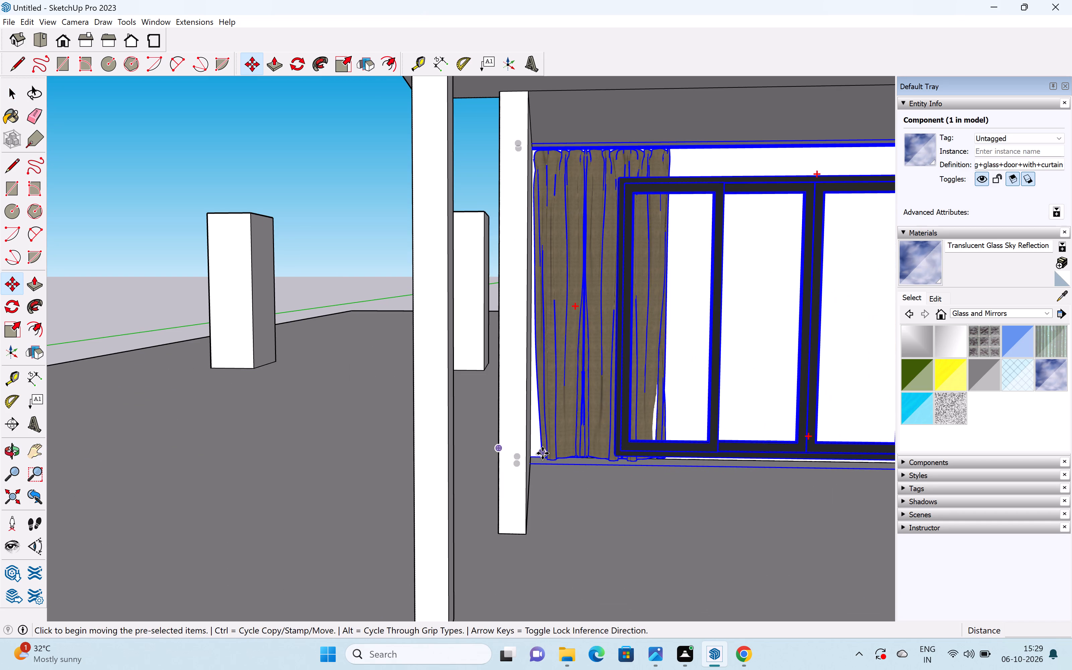
pyautogui.scroll(-4, 544, 452)
pyautogui.keyDown('shift'); pyautogui.moveTo(625, 470); pyautogui.dragTo(522, 497, button='middle'); pyautogui.keyUp('shift')
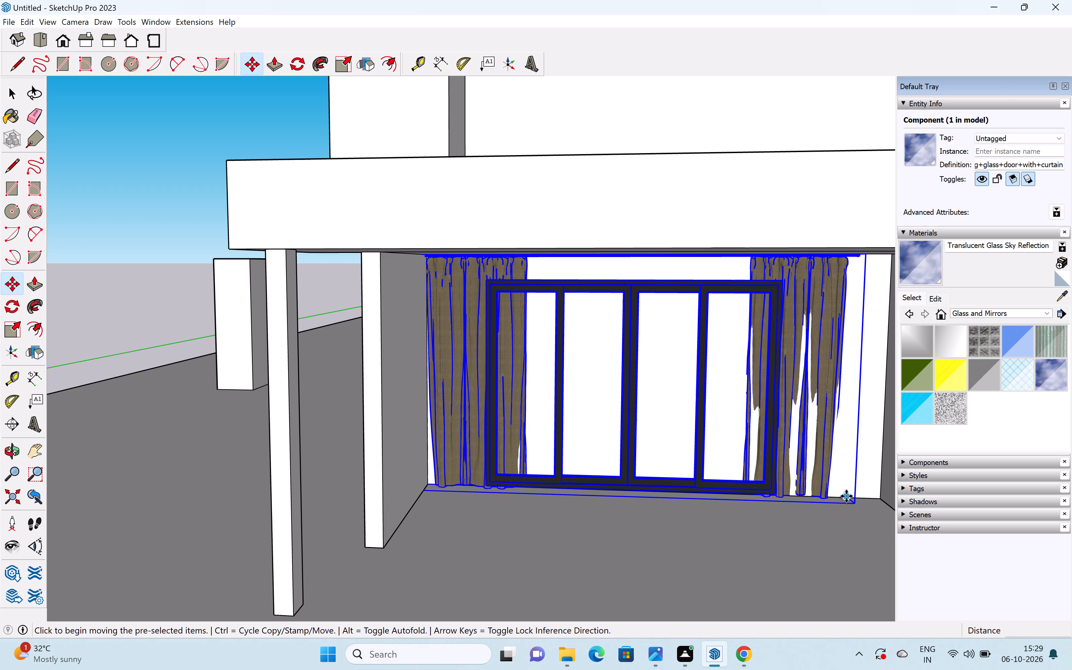
pyautogui.click(846, 496)
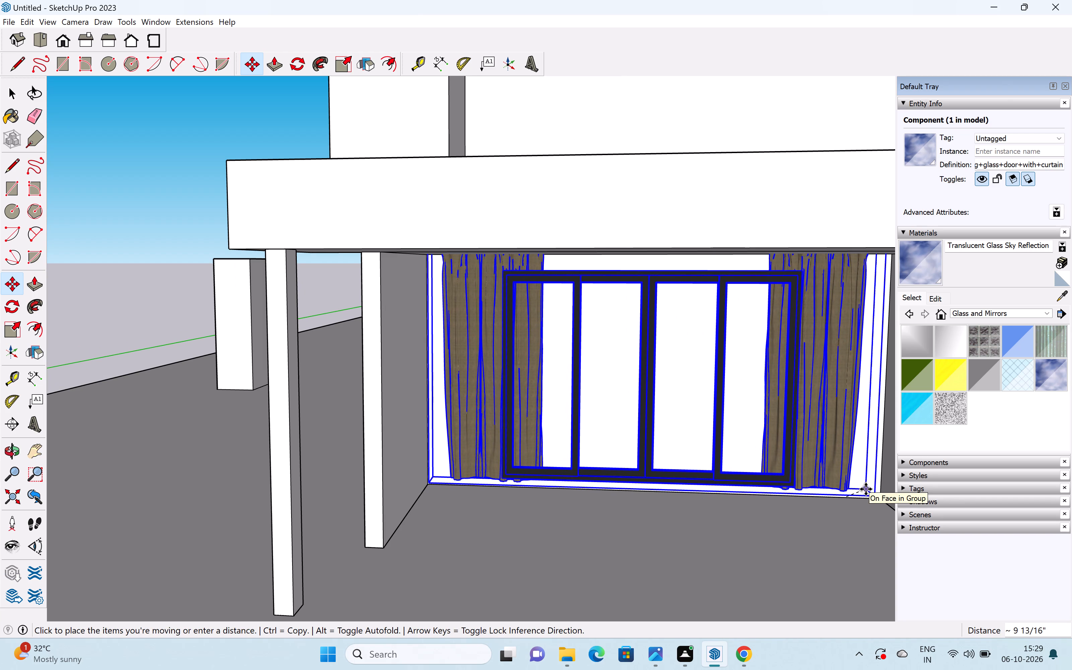
pyautogui.click(865, 490)
pyautogui.press('space')
pyautogui.click(746, 574)
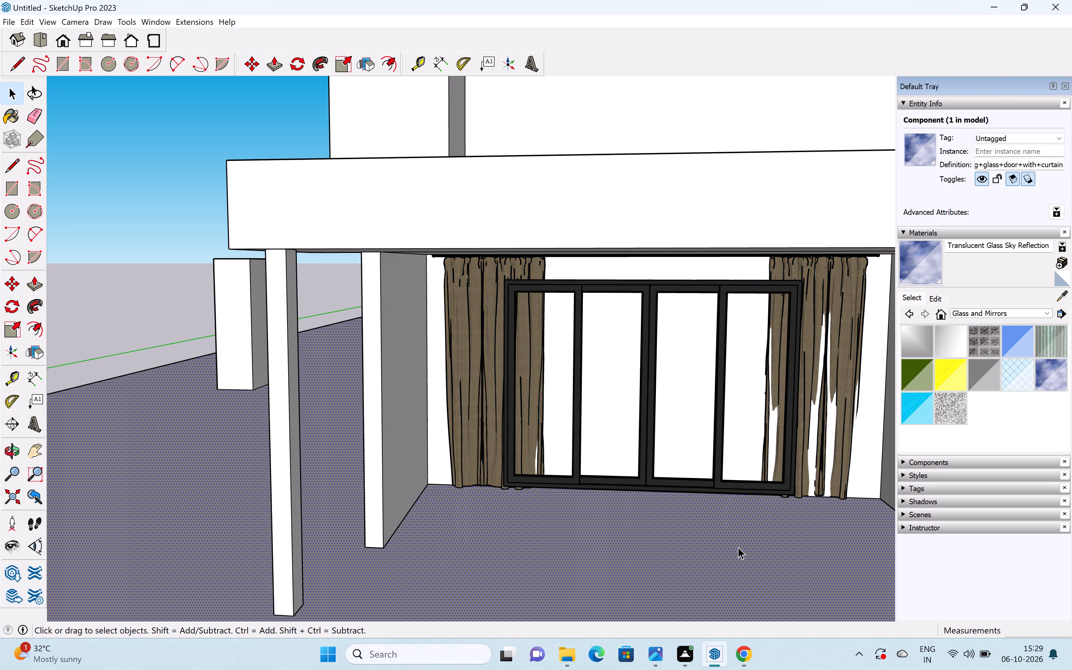
# Explode the freestanding Glass+door component at the far edge of the ground slab.
pyautogui.scroll(-13, 719, 519)
pyautogui.moveTo(701, 511); pyautogui.dragTo(807, 497, button='middle')
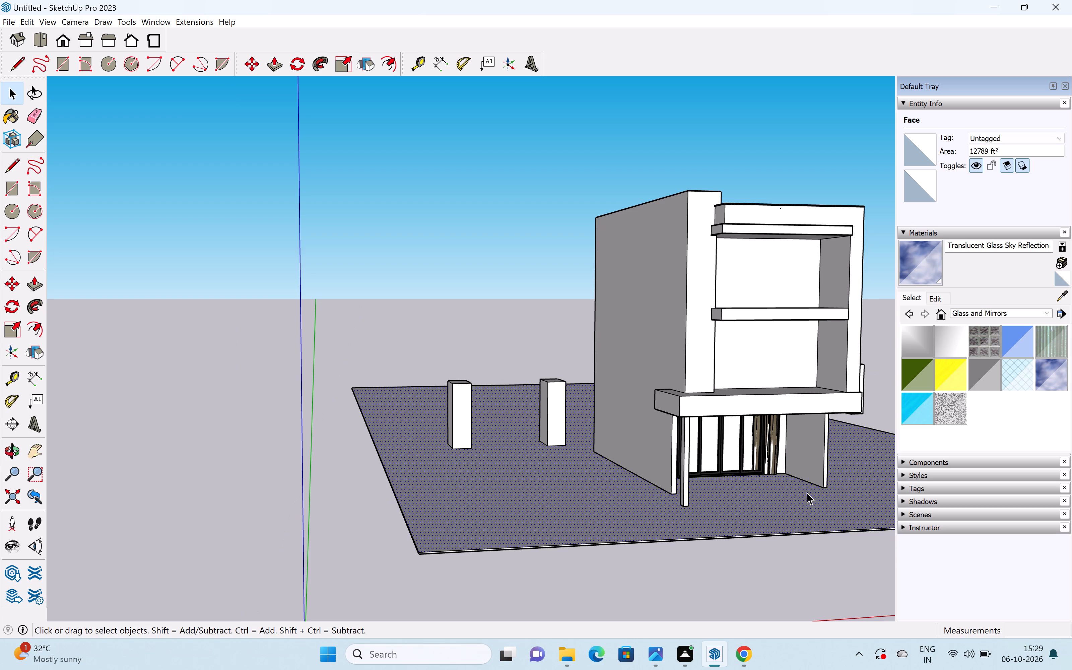
pyautogui.scroll(12, 791, 451)
pyautogui.scroll(2, 747, 436)
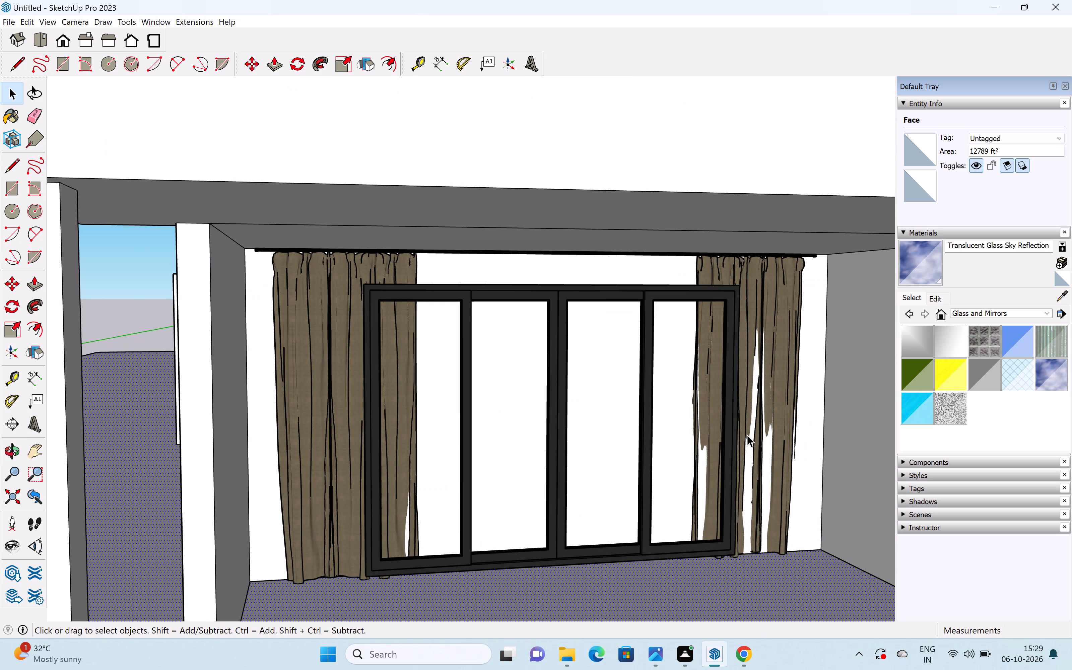
pyautogui.scroll(-6, 747, 435)
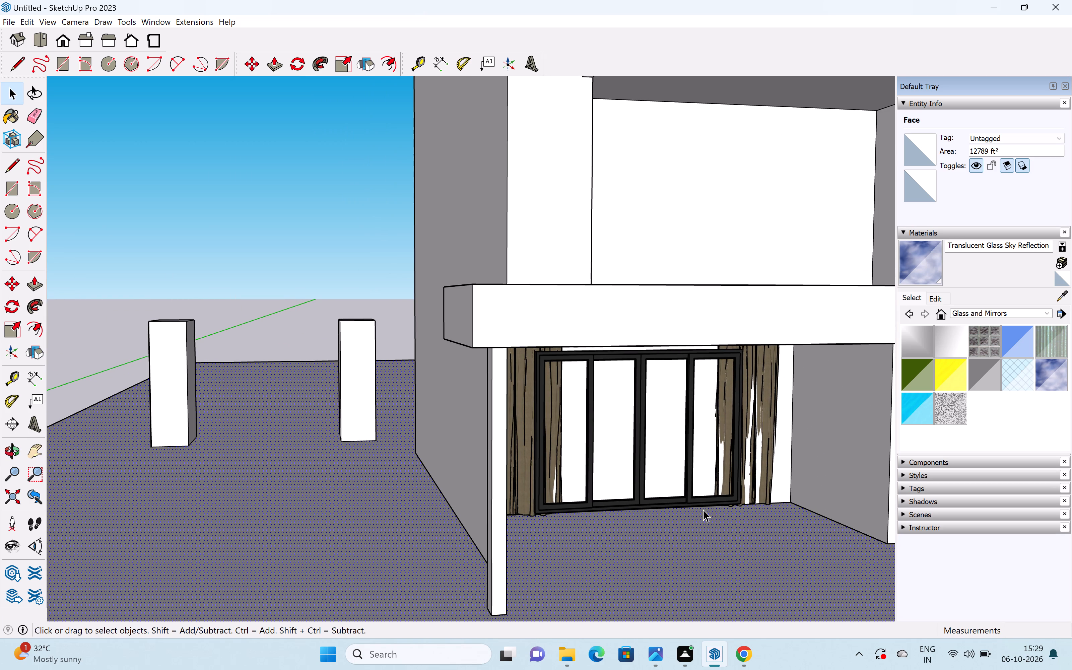
pyautogui.scroll(-10, 706, 509)
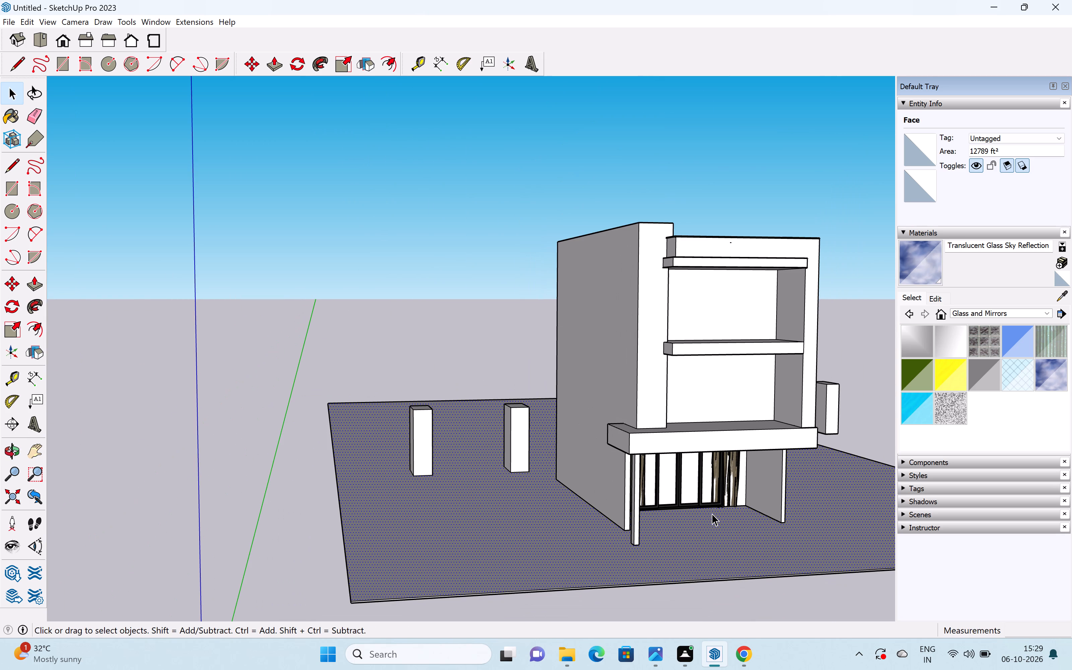
pyautogui.keyDown('shift'); pyautogui.moveTo(706, 509); pyautogui.dragTo(559, 502, button='middle'); pyautogui.keyUp('shift')
pyautogui.scroll(7, 671, 443)
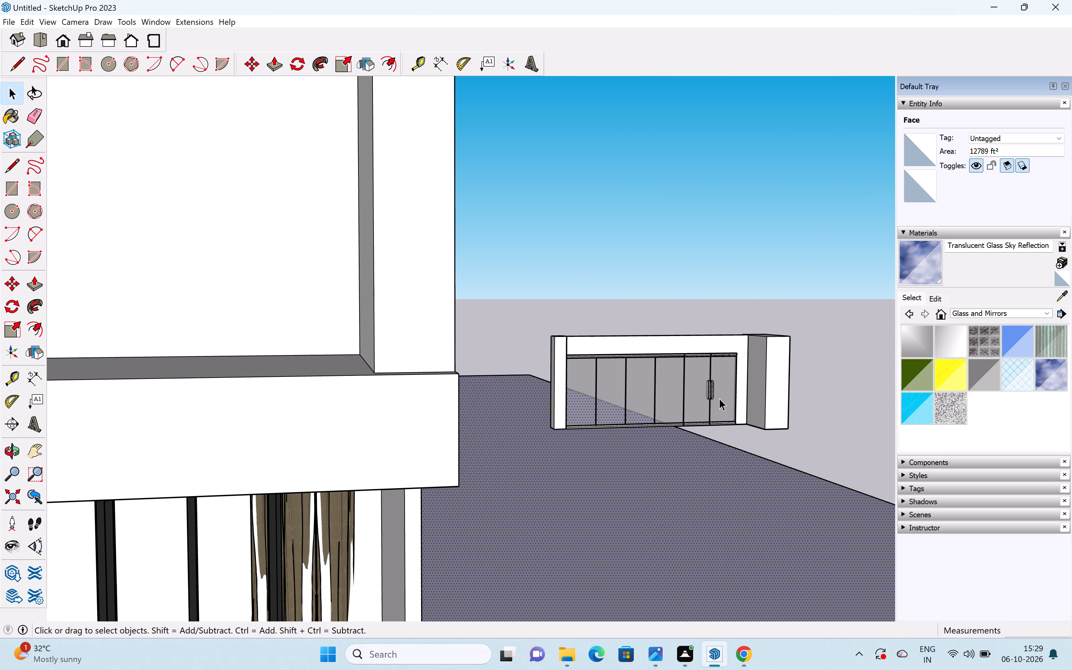
pyautogui.scroll(5, 718, 394)
pyautogui.doubleClick(755, 356)
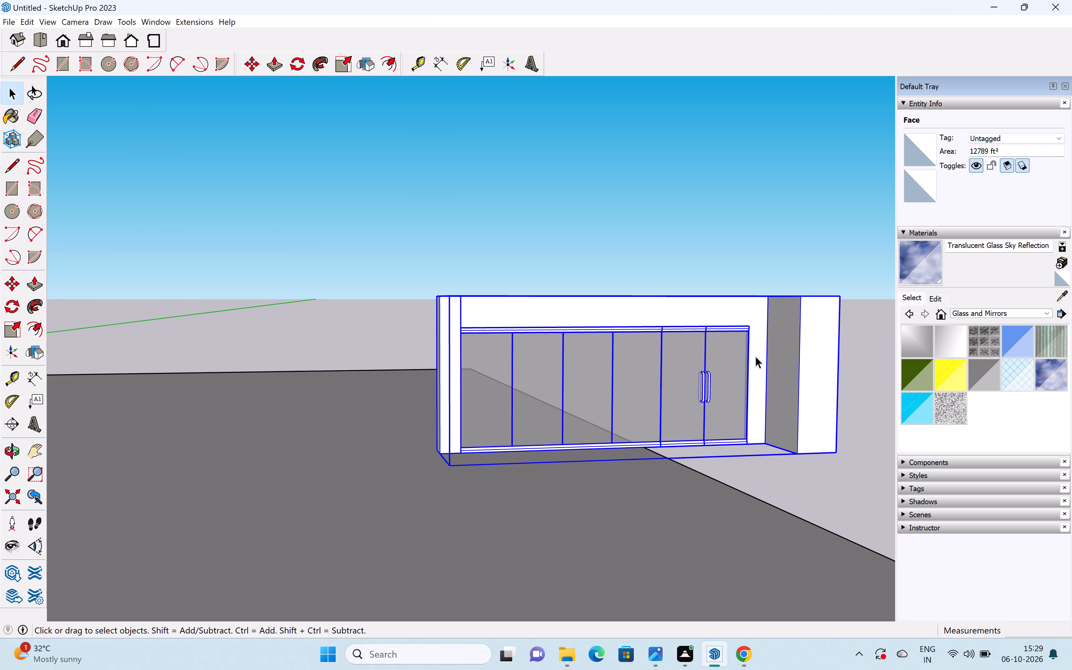
pyautogui.rightClick(755, 355)
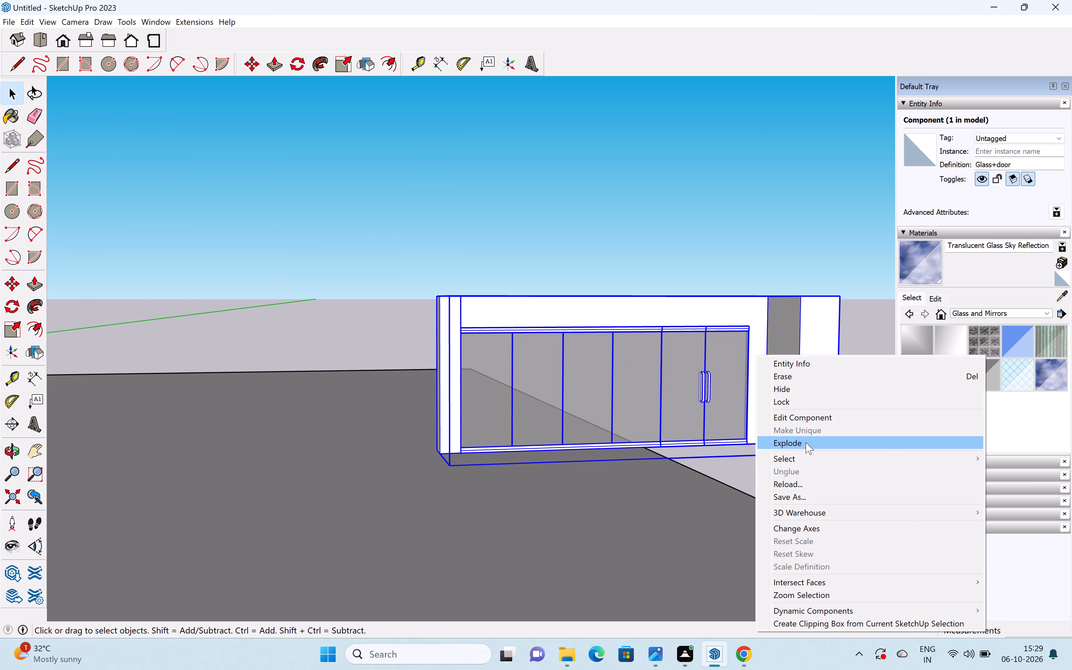
pyautogui.click(806, 442)
# Open the projecting end pillar beside the door handles of the glass front and delete its faces and outer edges.
pyautogui.doubleClick(772, 367)
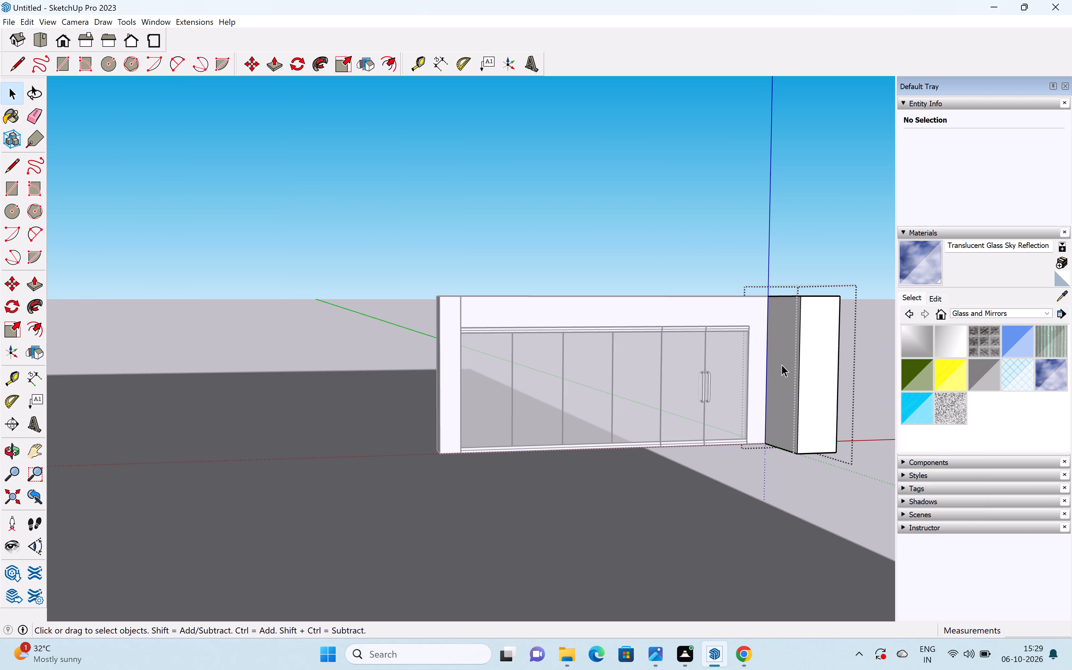
pyautogui.press('Delete')
pyautogui.click(805, 372)
pyautogui.press('Delete')
pyautogui.click(791, 380)
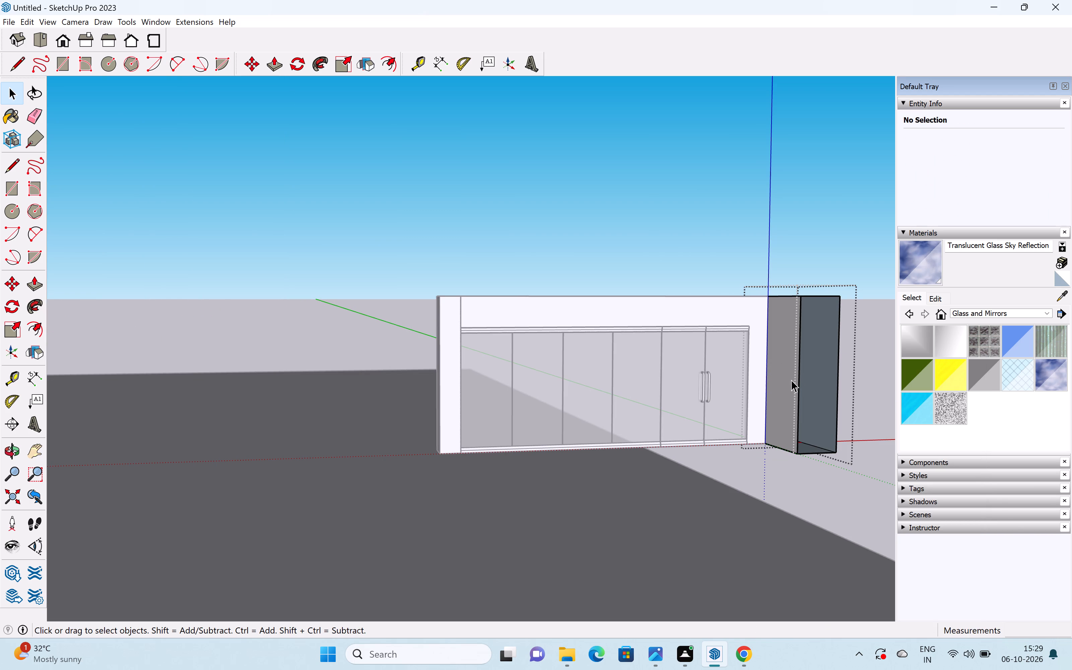
pyautogui.press('Delete')
pyautogui.click(797, 378)
pyautogui.click(816, 369)
pyautogui.press('Delete')
pyautogui.click(810, 368)
pyautogui.press('Delete')
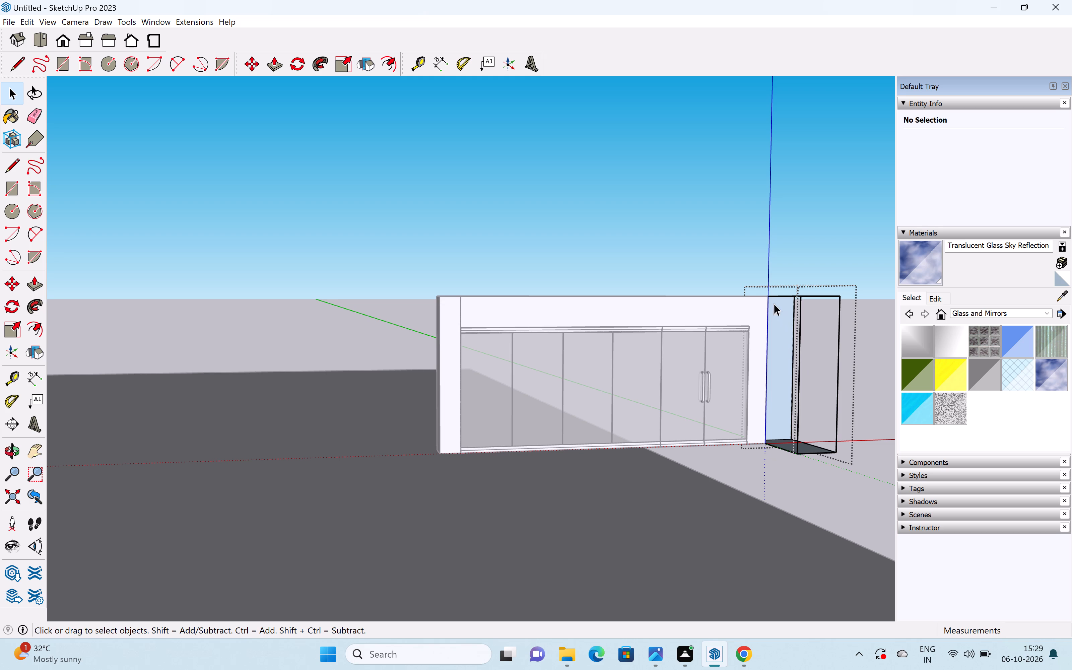
pyautogui.moveTo(765, 266); pyautogui.dragTo(873, 463)
pyautogui.press('Delete')
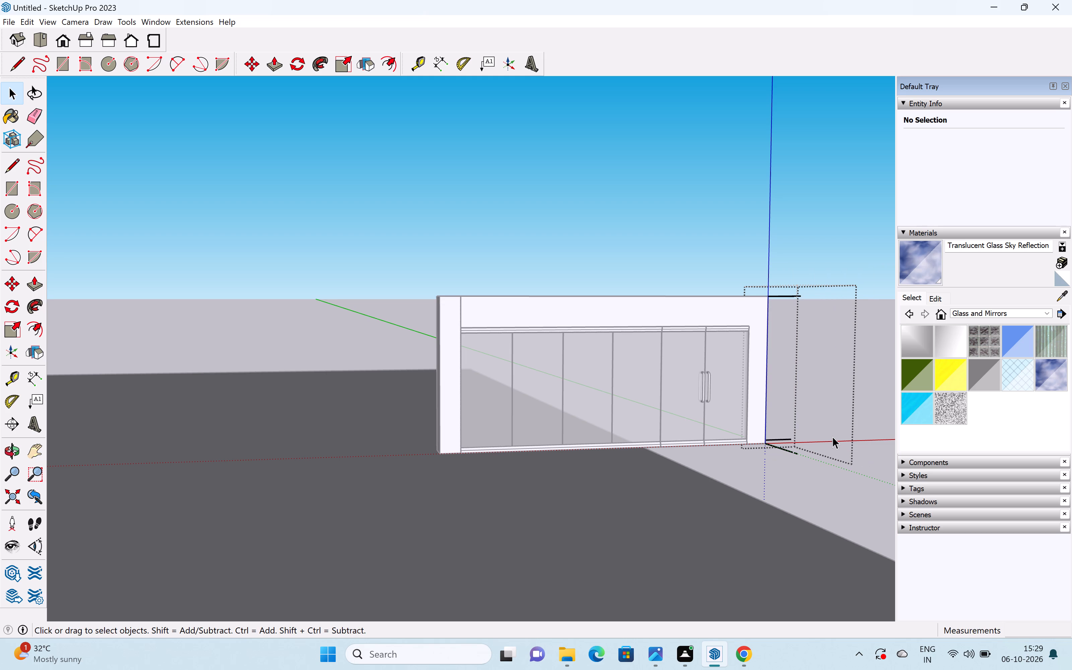
# Delete the leftover edges at the base and top of that end pillar.
pyautogui.click(783, 445)
pyautogui.press('Delete')
pyautogui.click(778, 437)
pyautogui.press('Delete')
pyautogui.click(778, 439)
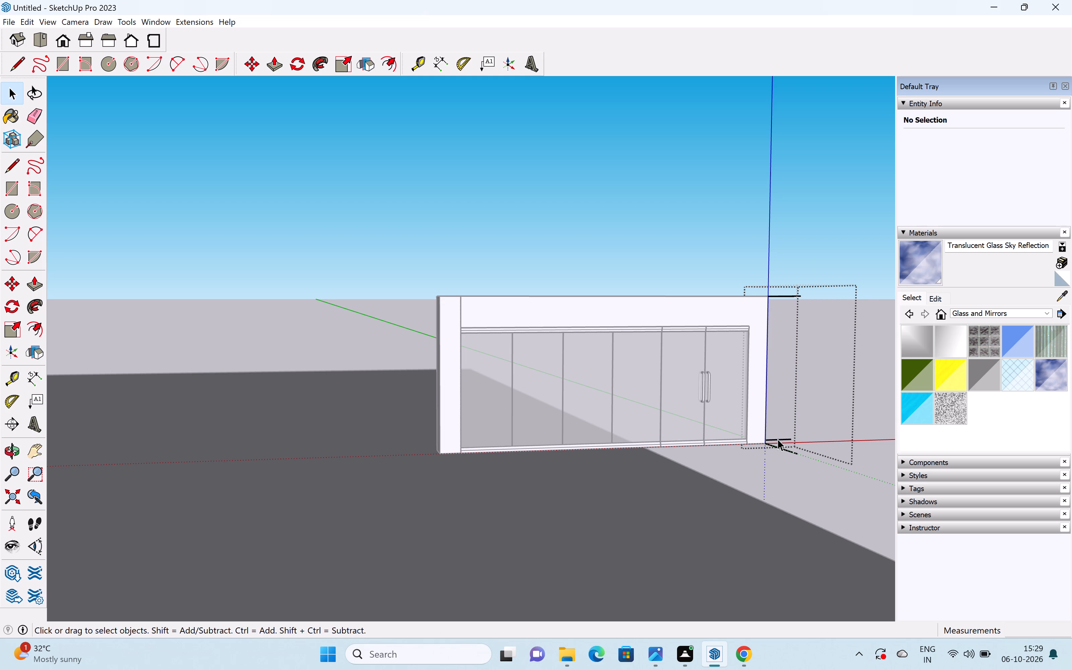
pyautogui.press('Delete')
pyautogui.click(774, 445)
pyautogui.press('Delete')
pyautogui.click(780, 296)
pyautogui.press('Delete')
pyautogui.click(780, 296)
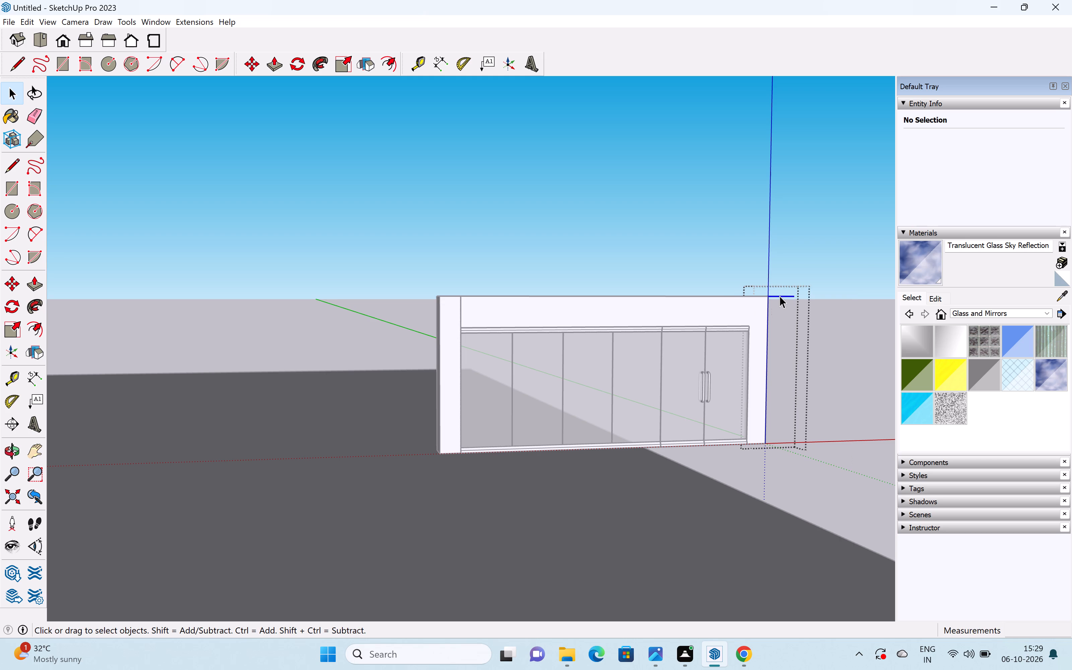
pyautogui.press('Delete')
# Open the end pillar at the end of the glass front away from the door handles and delete its faces and outer edges.
pyautogui.scroll(-4, 780, 297)
pyautogui.moveTo(715, 434); pyautogui.dragTo(478, 501, button='middle')
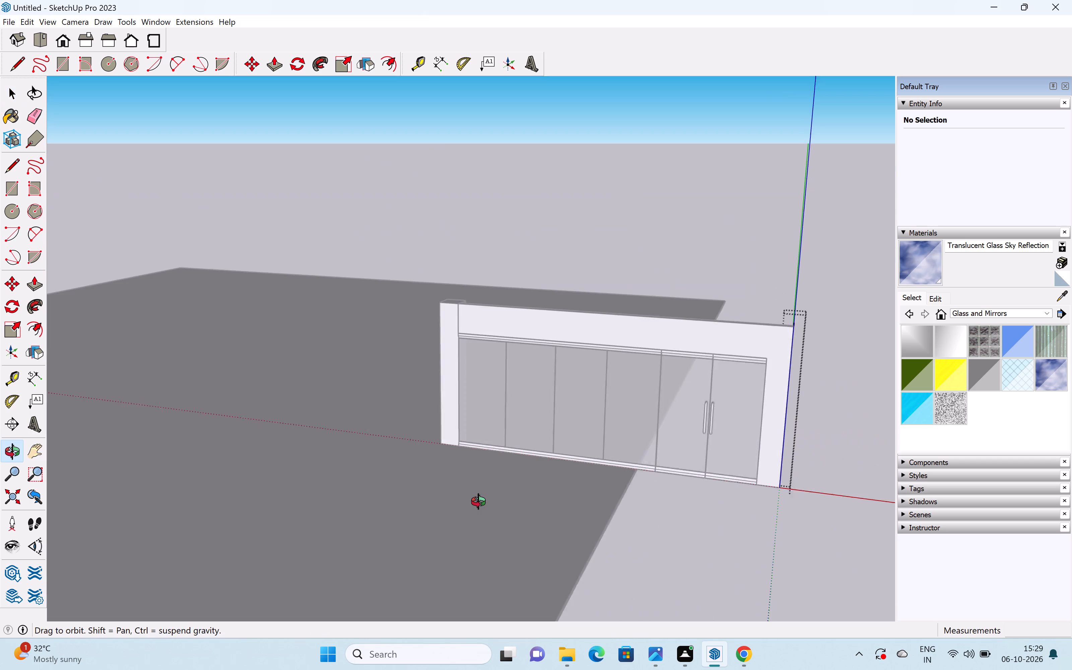
pyautogui.moveTo(478, 501); pyautogui.dragTo(475, 502, button='middle')
pyautogui.scroll(5, 467, 373)
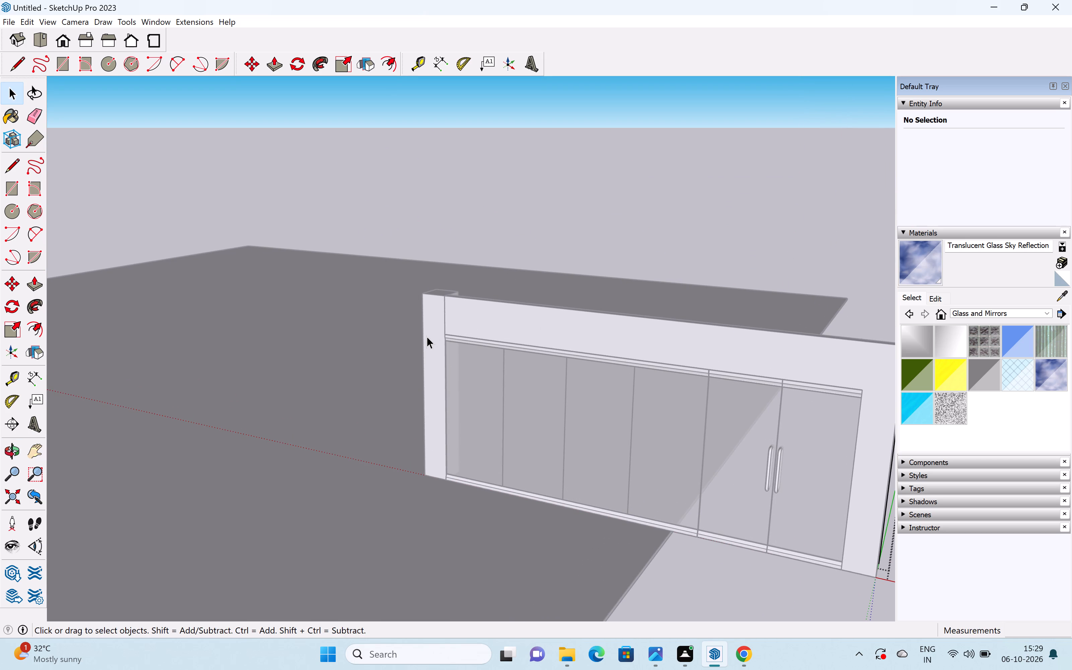
pyautogui.doubleClick(426, 336)
pyautogui.keyDown('shift'); pyautogui.moveTo(446, 326); pyautogui.dragTo(451, 324, button='middle'); pyautogui.keyUp('shift')
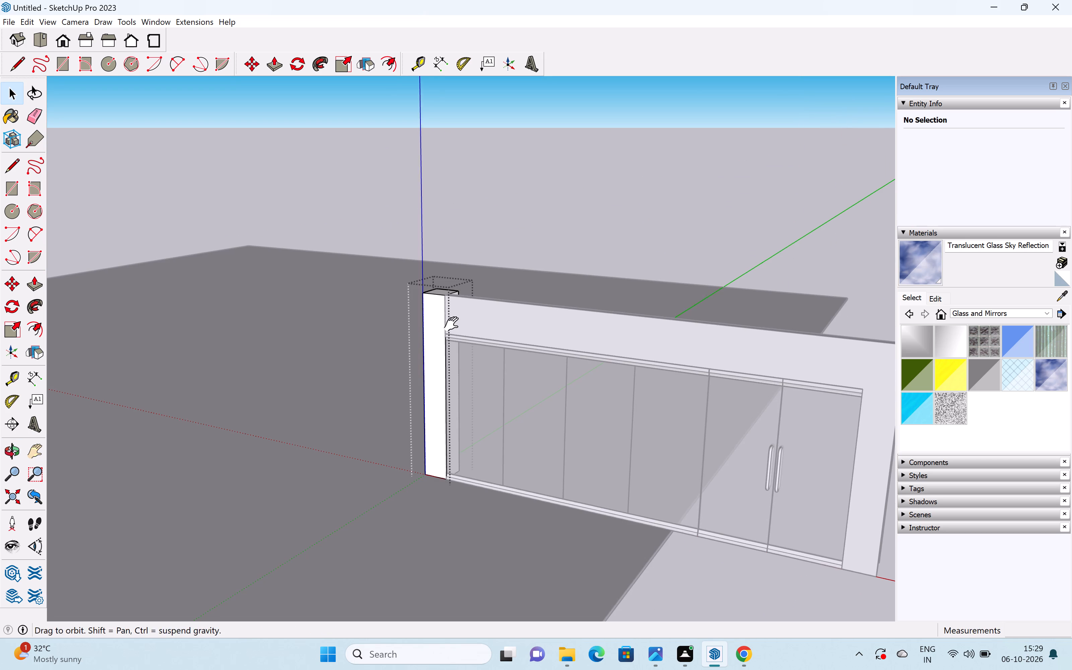
pyautogui.keyDown('shift'); pyautogui.moveTo(451, 324); pyautogui.dragTo(577, 283, button='middle'); pyautogui.keyUp('shift')
pyautogui.moveTo(492, 202); pyautogui.dragTo(577, 458)
pyautogui.press('Delete')
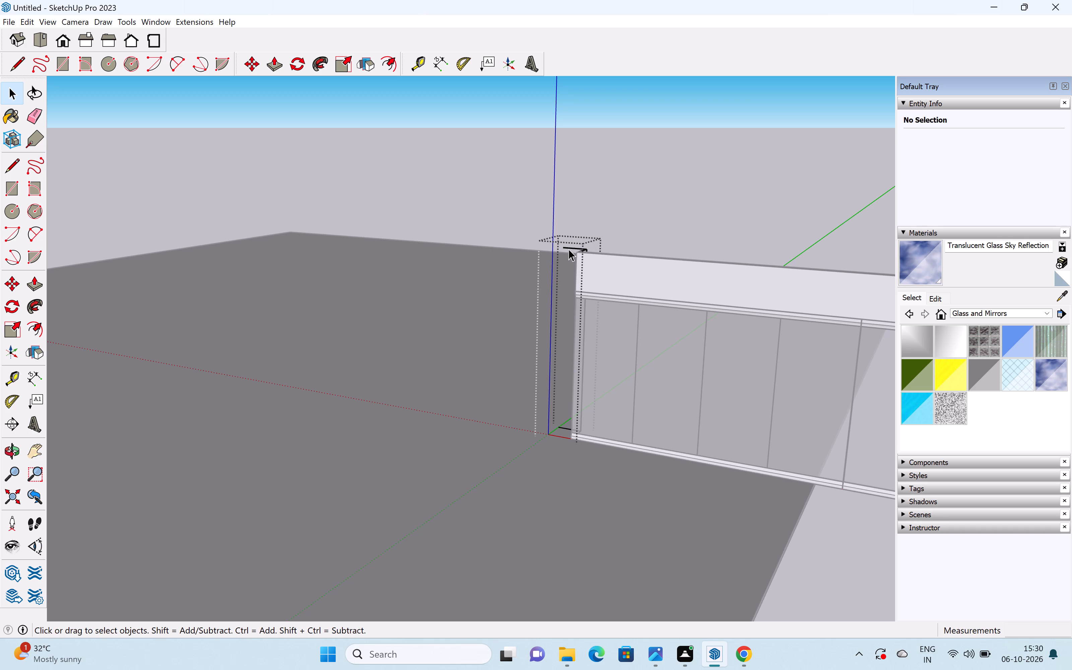
# Delete the leftover edges at the top of that end pillar and close the pillar for editing.
pyautogui.click(568, 248)
pyautogui.press('Delete')
pyautogui.click(581, 251)
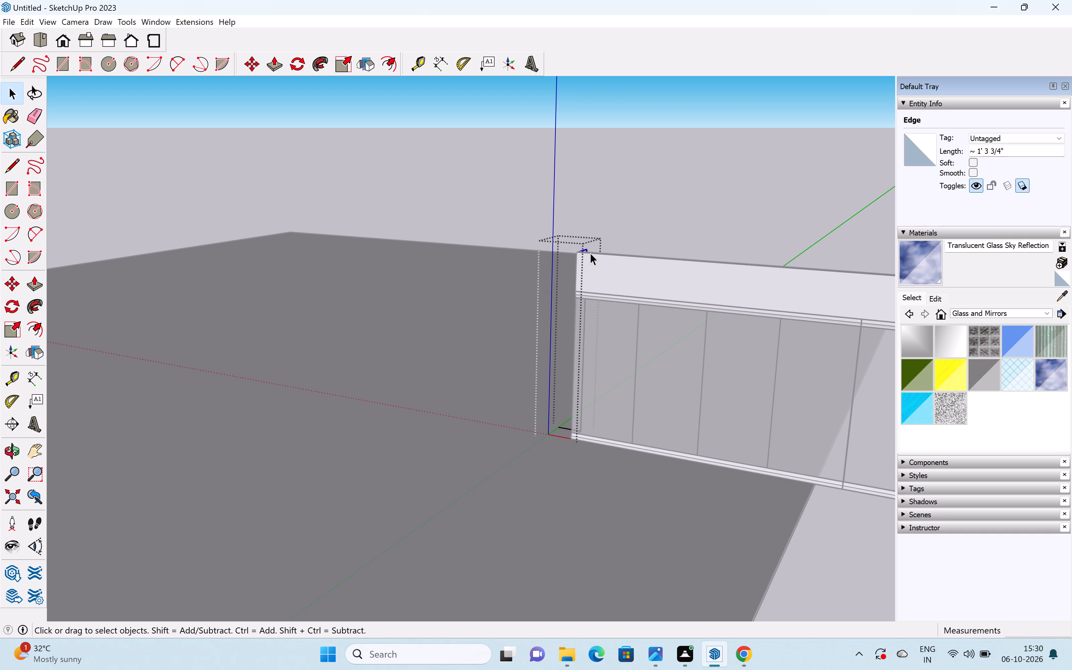
pyautogui.press('Delete')
pyautogui.click(587, 252)
pyautogui.press('Delete')
pyautogui.scroll(-6, 620, 279)
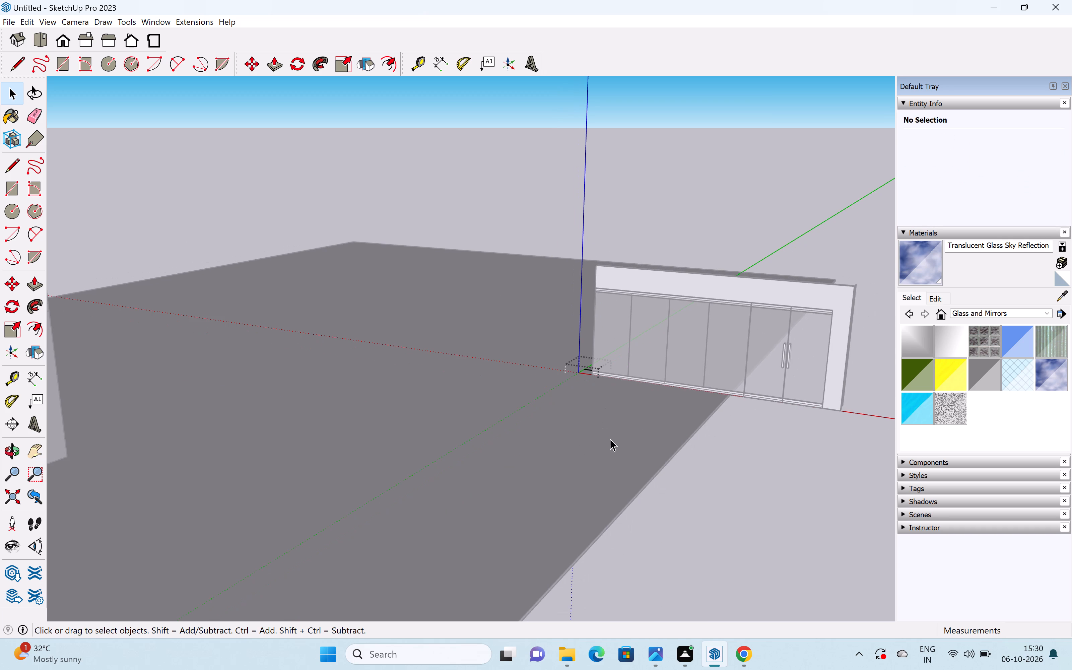
pyautogui.click(675, 459)
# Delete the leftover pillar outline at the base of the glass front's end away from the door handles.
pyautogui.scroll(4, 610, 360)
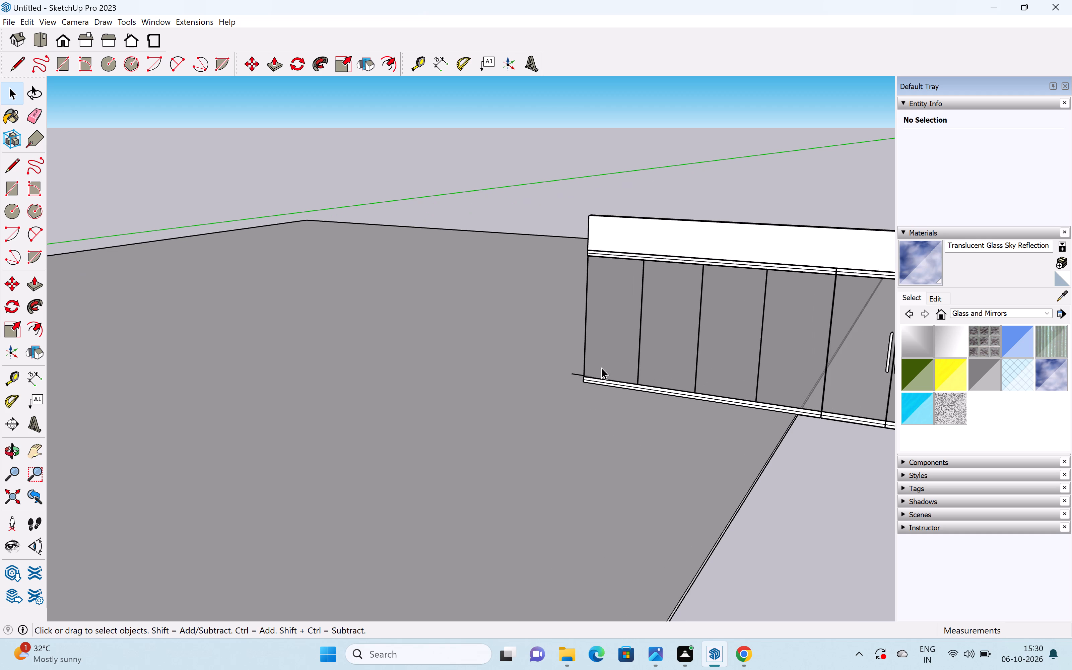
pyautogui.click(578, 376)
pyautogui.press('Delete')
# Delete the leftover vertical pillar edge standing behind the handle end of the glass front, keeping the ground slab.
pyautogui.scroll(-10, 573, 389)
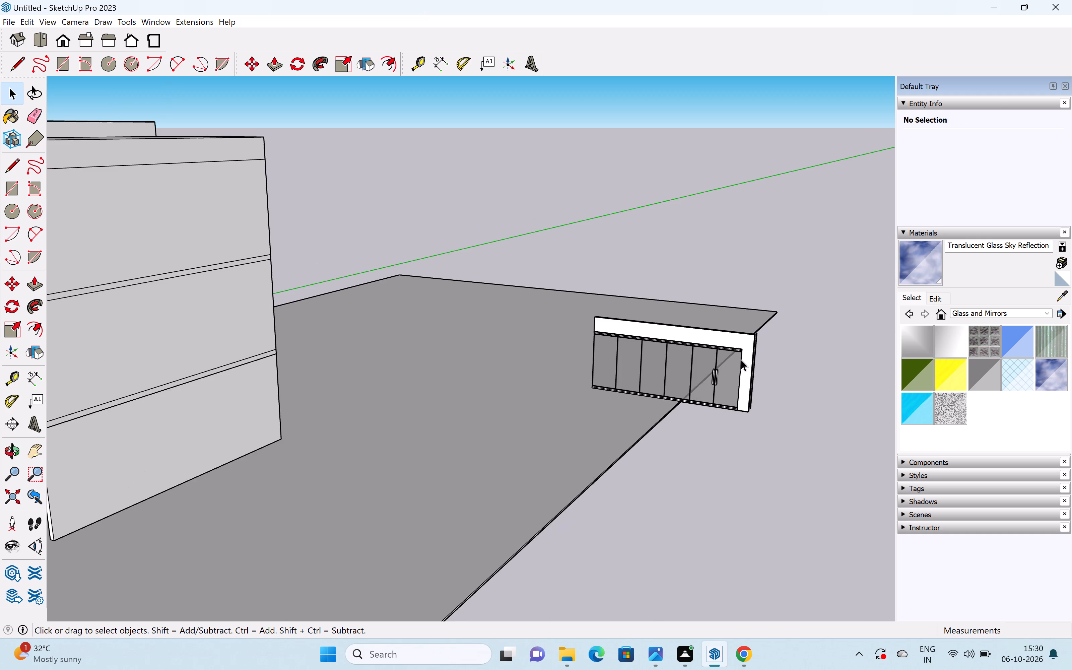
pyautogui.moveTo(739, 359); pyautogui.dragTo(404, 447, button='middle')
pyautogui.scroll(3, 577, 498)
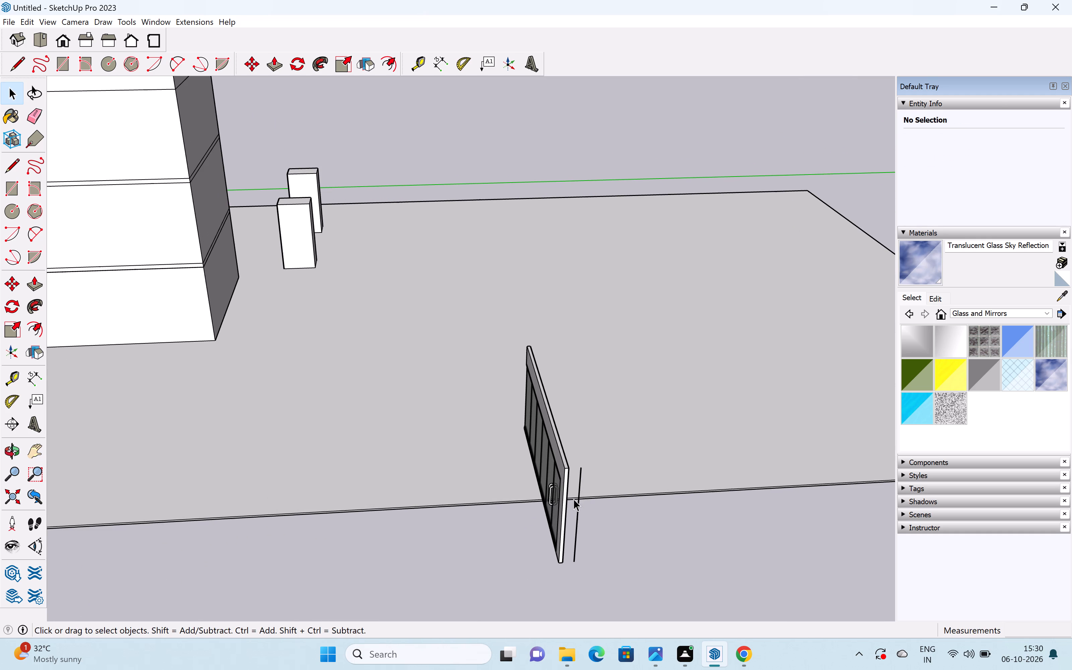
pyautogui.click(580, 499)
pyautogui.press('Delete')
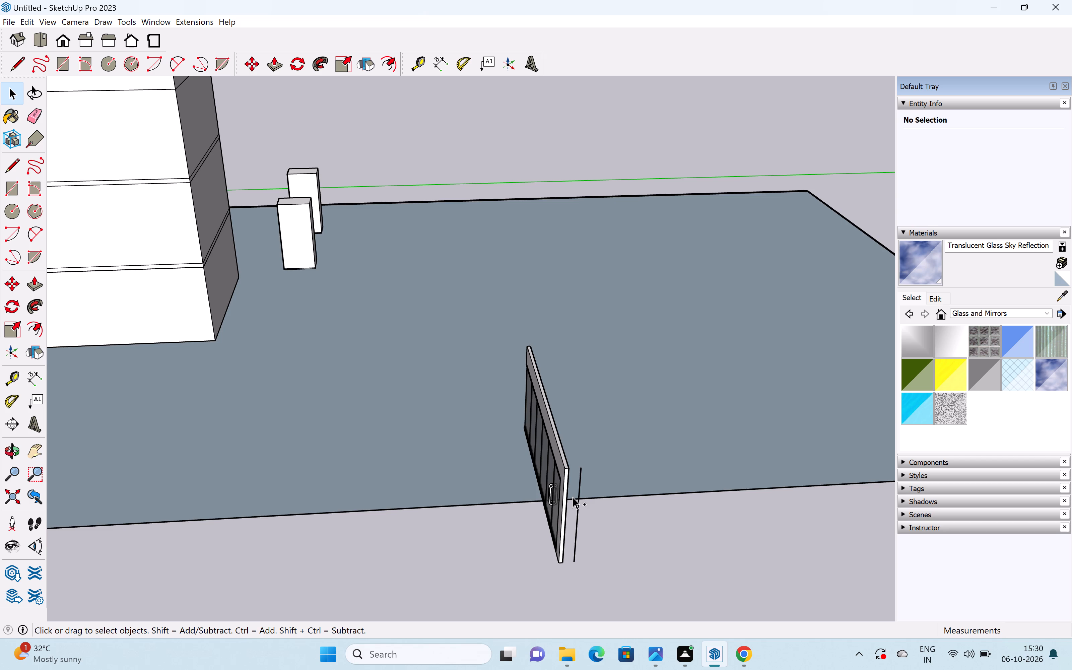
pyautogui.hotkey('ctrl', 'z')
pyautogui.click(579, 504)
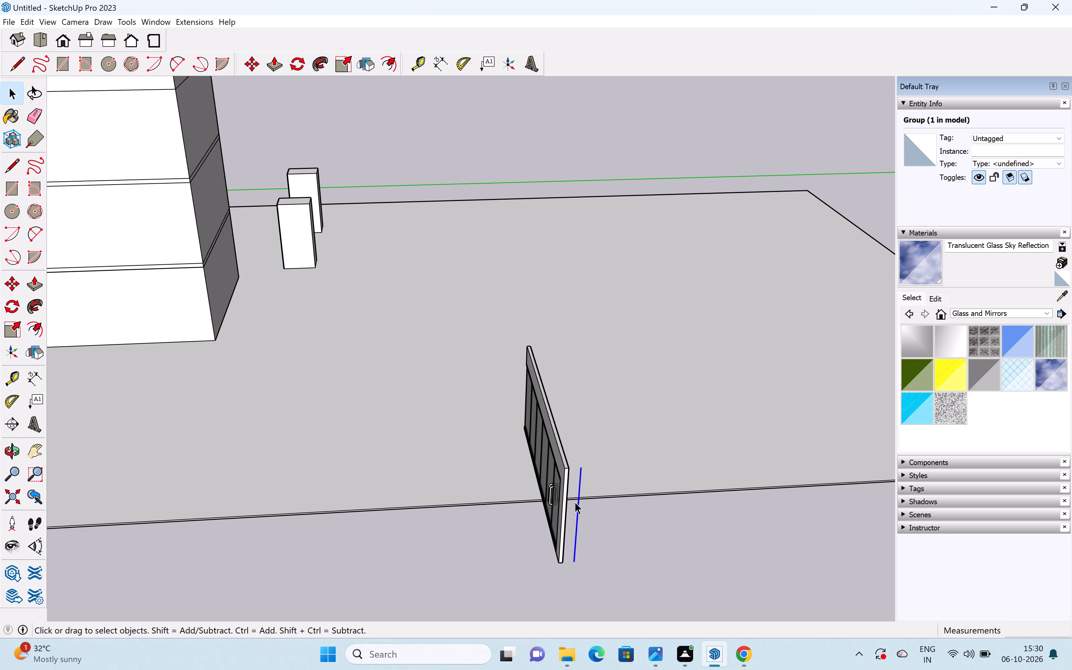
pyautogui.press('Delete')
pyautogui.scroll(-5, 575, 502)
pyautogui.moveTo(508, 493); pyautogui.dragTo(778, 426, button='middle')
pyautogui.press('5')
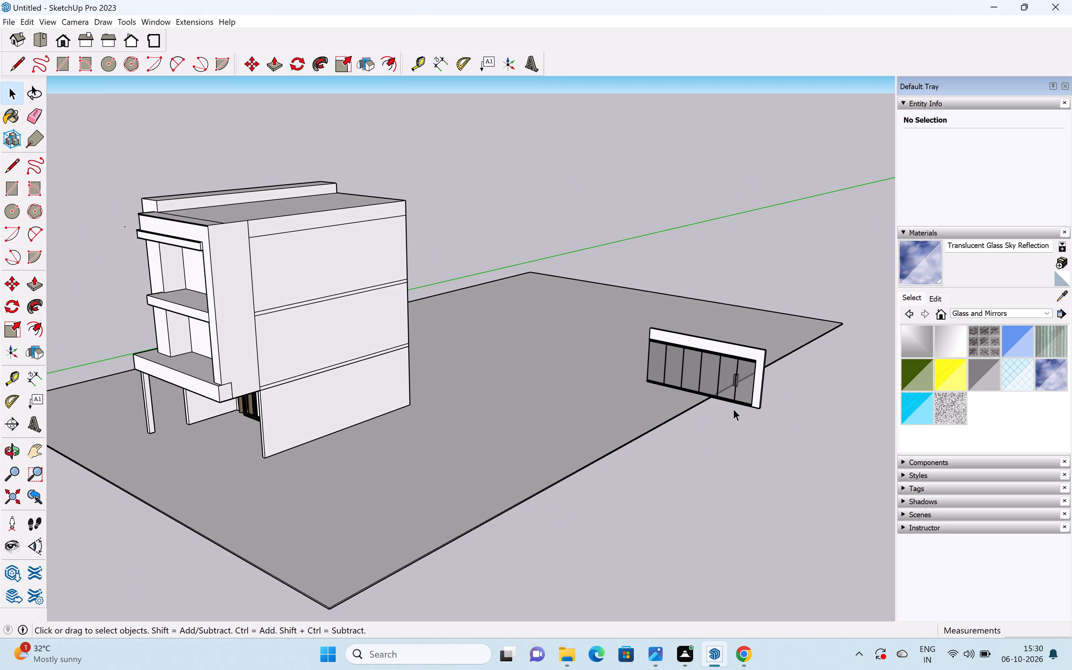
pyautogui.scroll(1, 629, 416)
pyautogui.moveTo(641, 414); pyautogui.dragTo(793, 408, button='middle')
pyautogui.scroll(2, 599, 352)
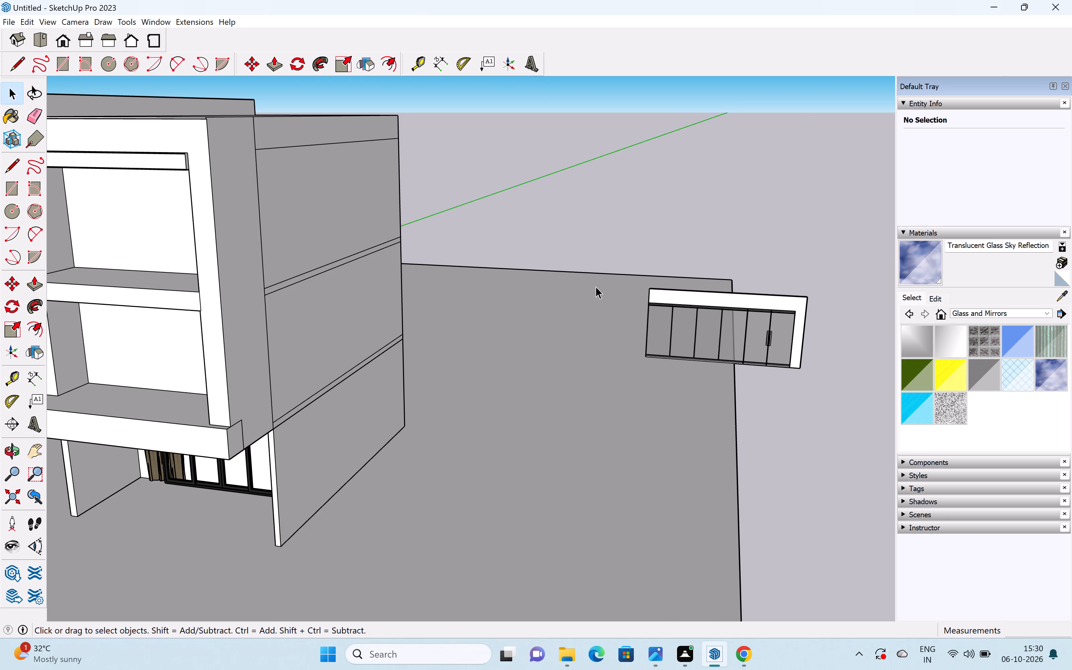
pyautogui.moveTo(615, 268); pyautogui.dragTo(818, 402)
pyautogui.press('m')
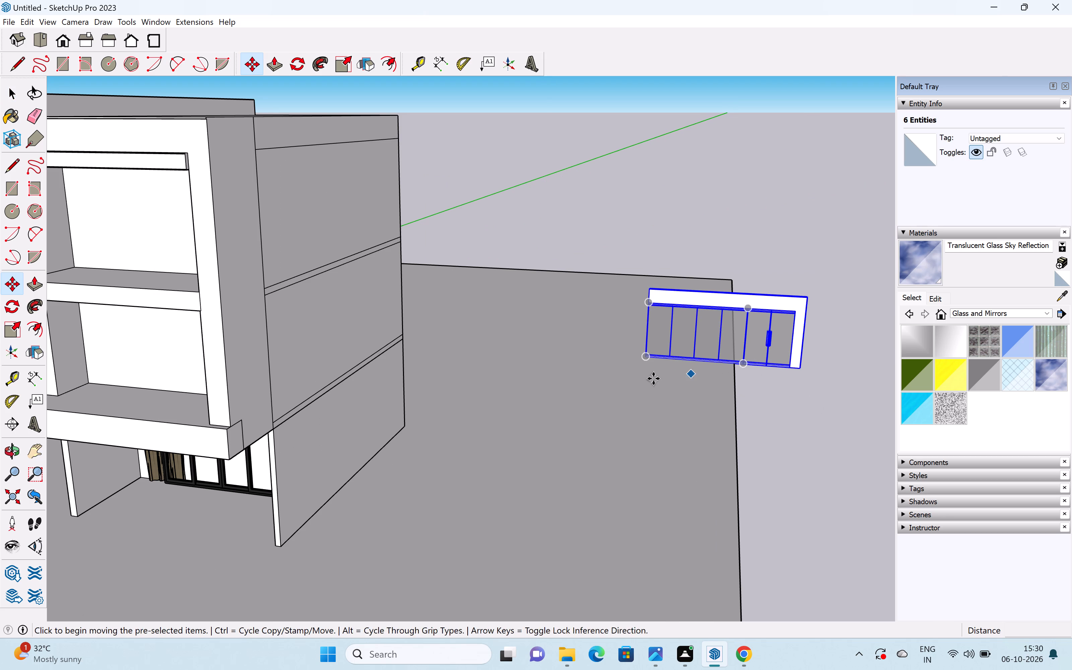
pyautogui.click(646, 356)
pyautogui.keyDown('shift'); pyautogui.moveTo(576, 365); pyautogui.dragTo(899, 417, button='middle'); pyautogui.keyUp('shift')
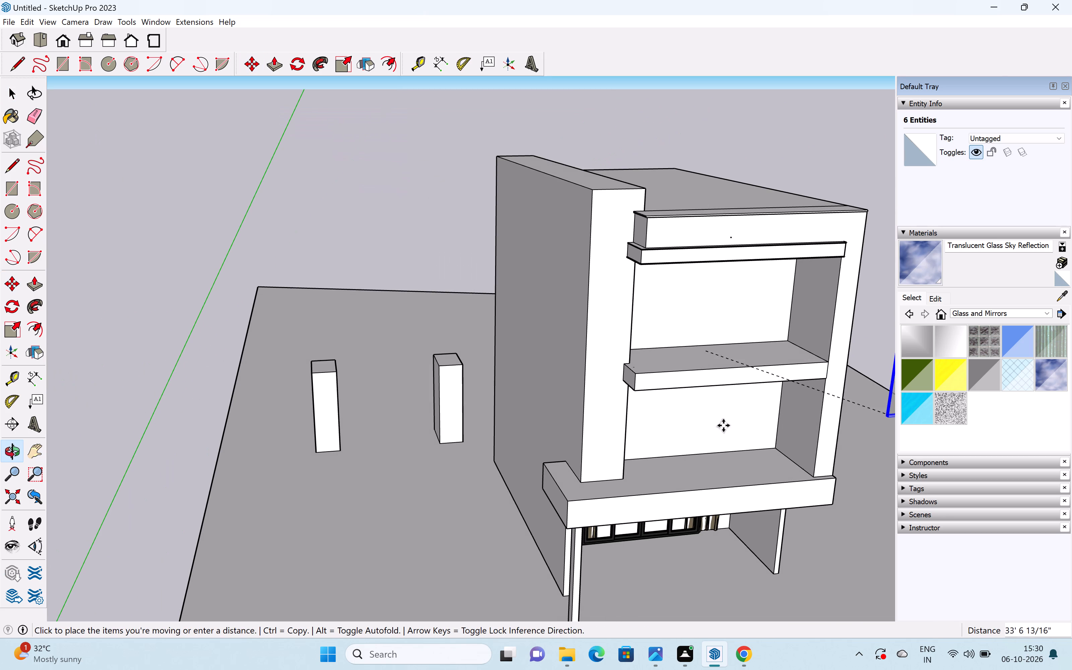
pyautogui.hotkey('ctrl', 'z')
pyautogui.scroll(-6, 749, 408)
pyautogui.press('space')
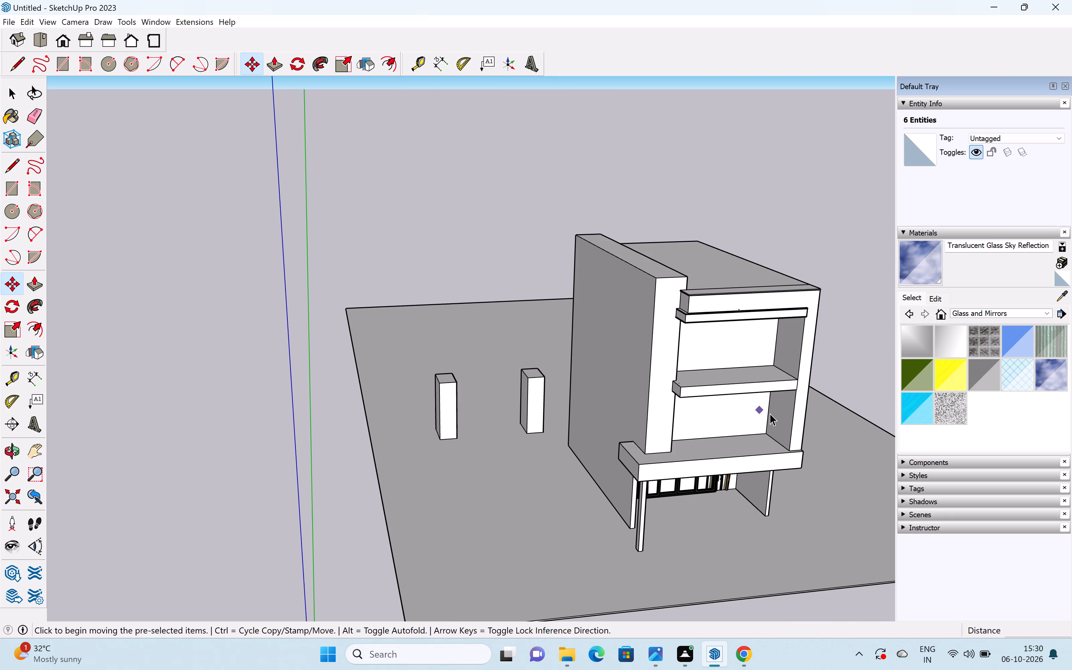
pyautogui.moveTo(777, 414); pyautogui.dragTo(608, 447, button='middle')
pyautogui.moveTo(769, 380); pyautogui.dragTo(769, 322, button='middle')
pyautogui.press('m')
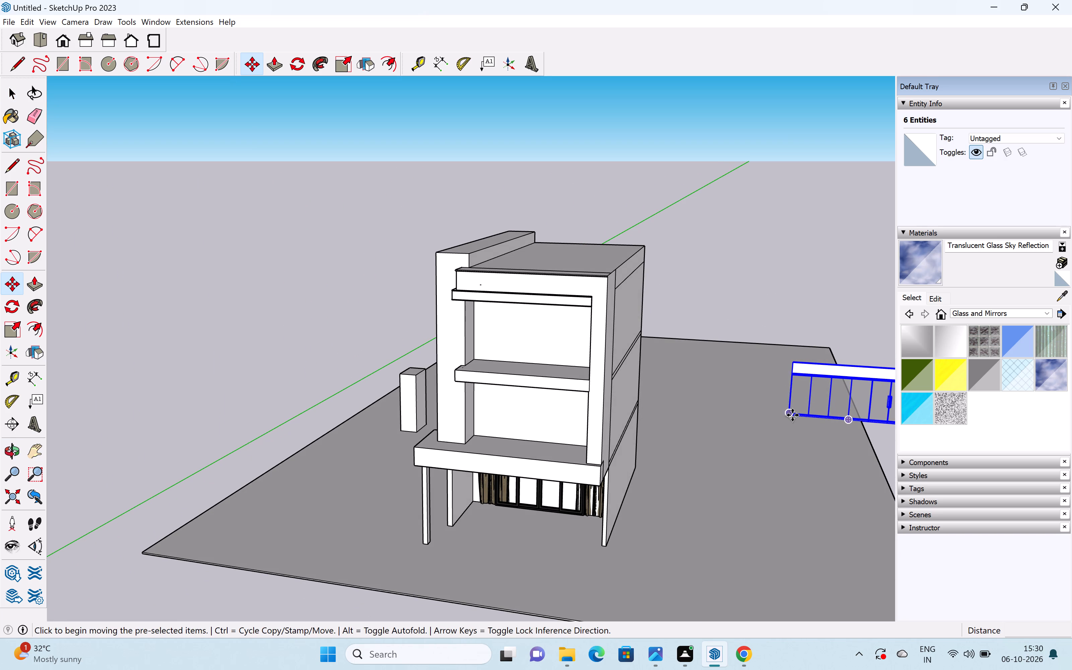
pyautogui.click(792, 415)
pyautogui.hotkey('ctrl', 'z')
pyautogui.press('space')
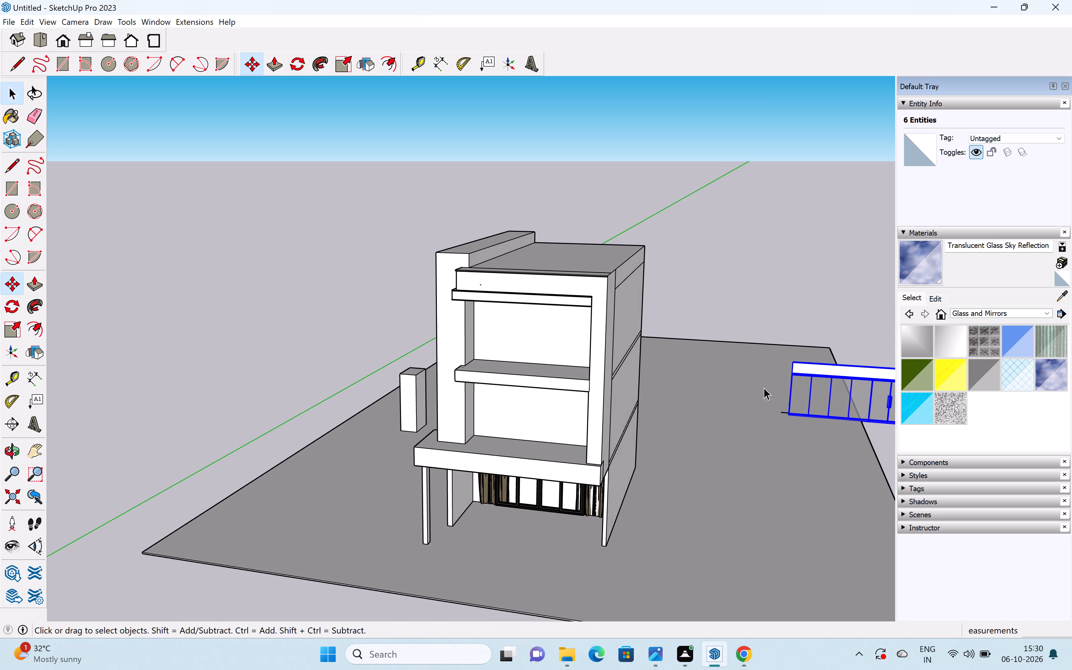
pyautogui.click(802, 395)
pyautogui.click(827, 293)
# Erase the leftover pillar edges at the base of the glass front's end away from the door handles.
pyautogui.scroll(5, 782, 441)
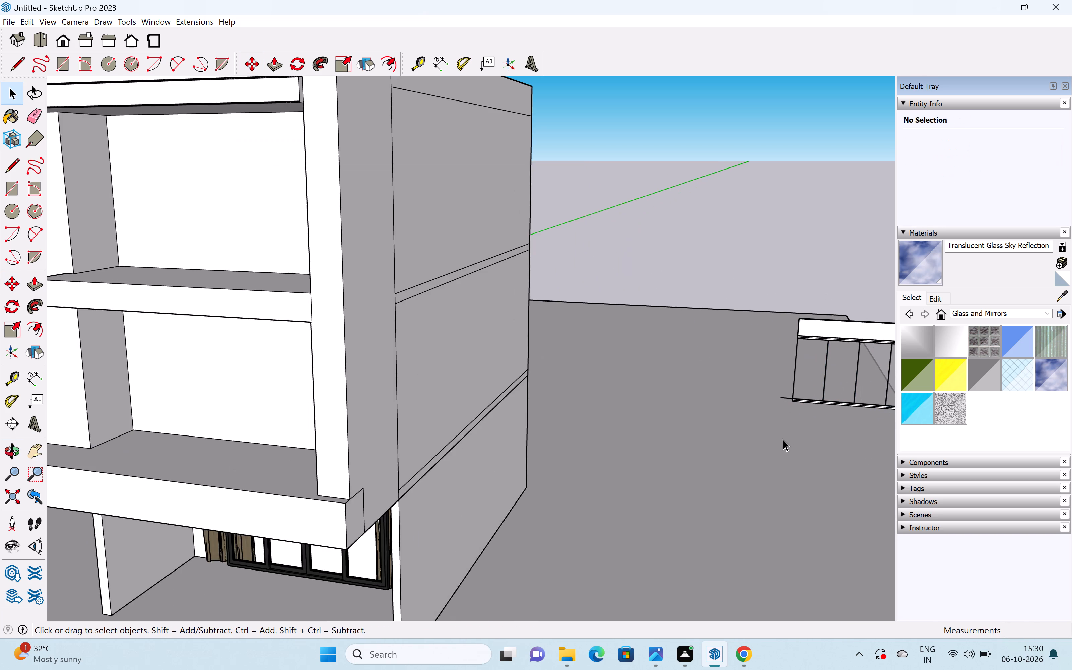
pyautogui.scroll(3, 788, 384)
pyautogui.moveTo(788, 397); pyautogui.dragTo(788, 476, button='middle')
pyautogui.scroll(4, 773, 393)
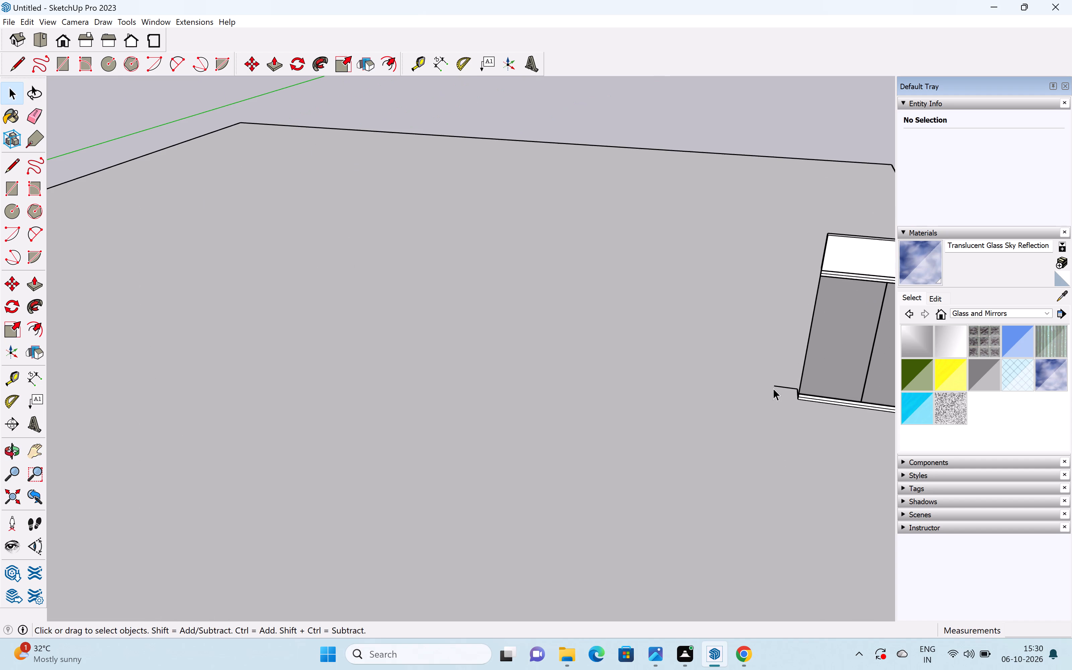
pyautogui.press('e')
pyautogui.scroll(7, 779, 388)
pyautogui.moveTo(786, 382); pyautogui.dragTo(784, 396)
pyautogui.scroll(-6, 790, 392)
pyautogui.press('space')
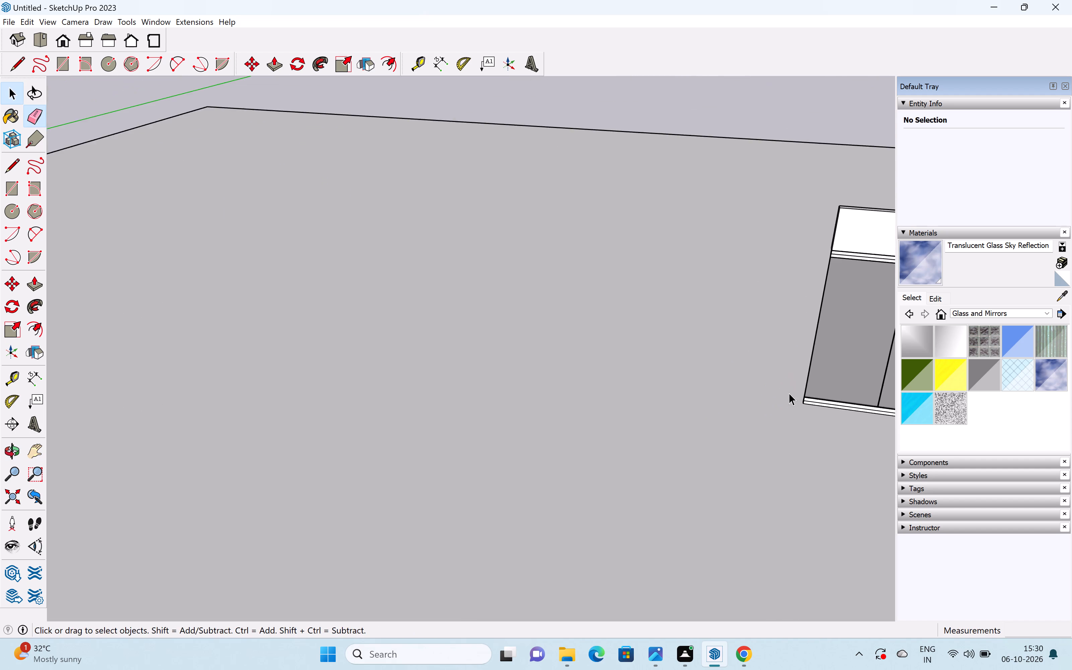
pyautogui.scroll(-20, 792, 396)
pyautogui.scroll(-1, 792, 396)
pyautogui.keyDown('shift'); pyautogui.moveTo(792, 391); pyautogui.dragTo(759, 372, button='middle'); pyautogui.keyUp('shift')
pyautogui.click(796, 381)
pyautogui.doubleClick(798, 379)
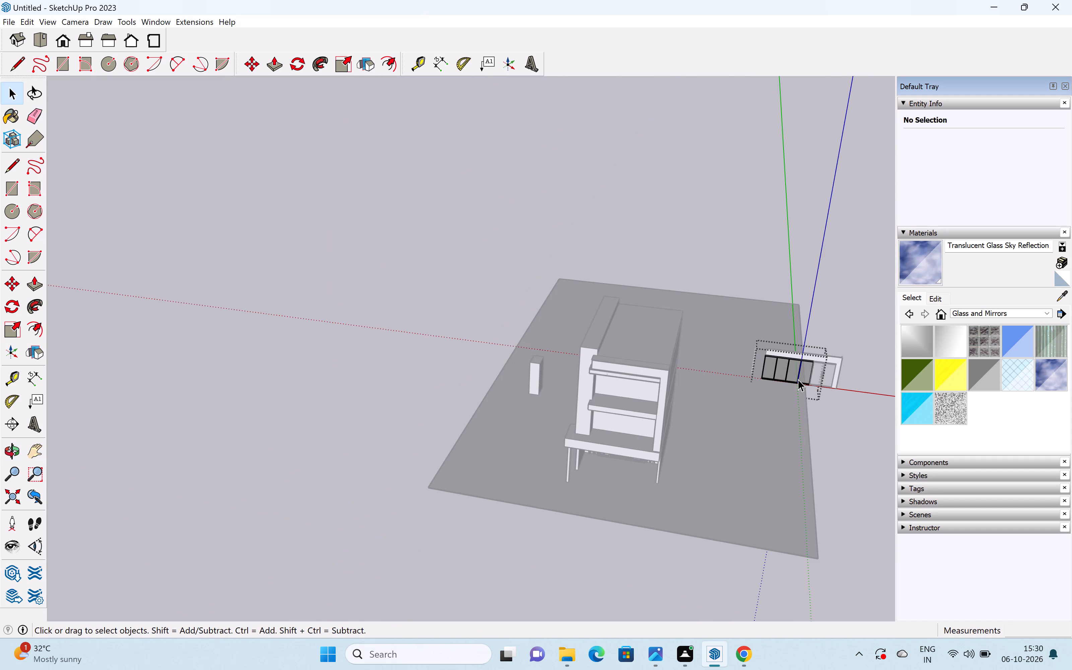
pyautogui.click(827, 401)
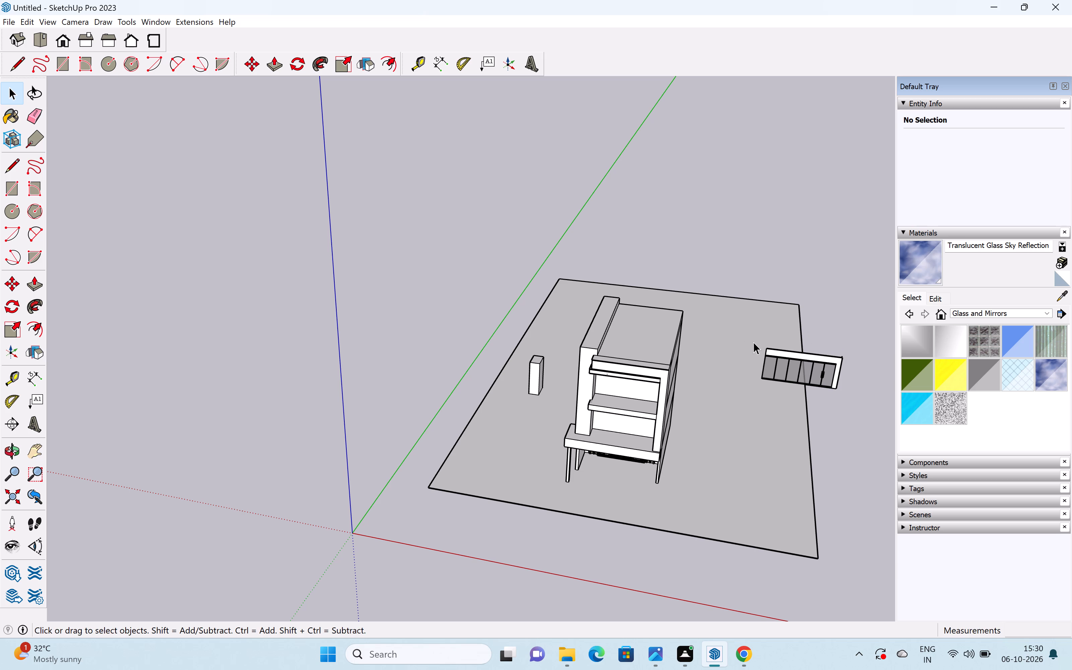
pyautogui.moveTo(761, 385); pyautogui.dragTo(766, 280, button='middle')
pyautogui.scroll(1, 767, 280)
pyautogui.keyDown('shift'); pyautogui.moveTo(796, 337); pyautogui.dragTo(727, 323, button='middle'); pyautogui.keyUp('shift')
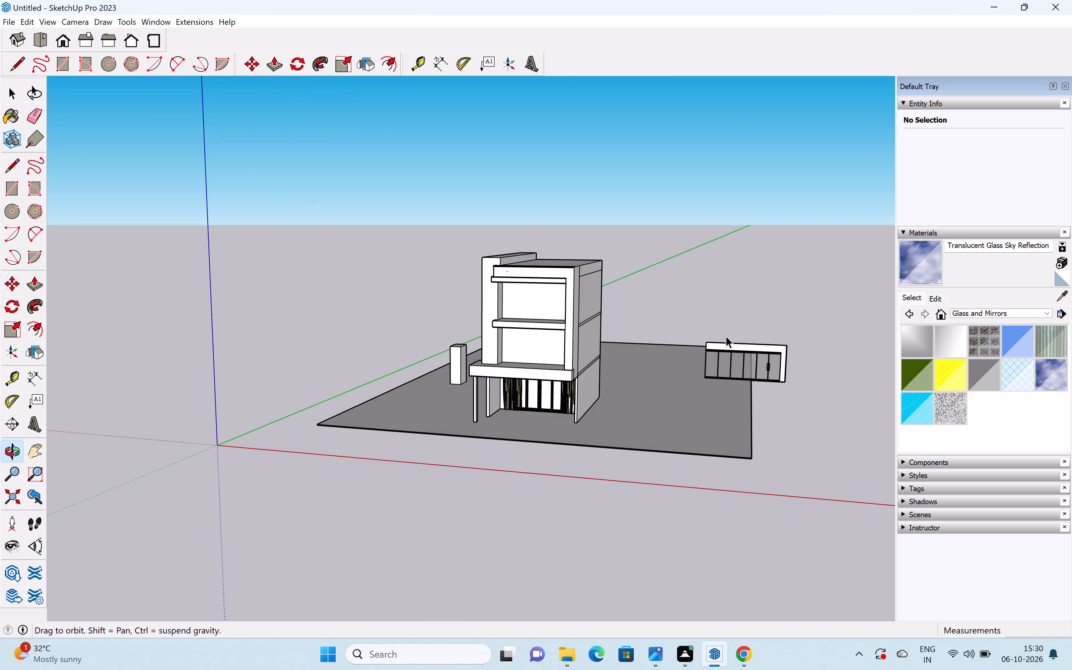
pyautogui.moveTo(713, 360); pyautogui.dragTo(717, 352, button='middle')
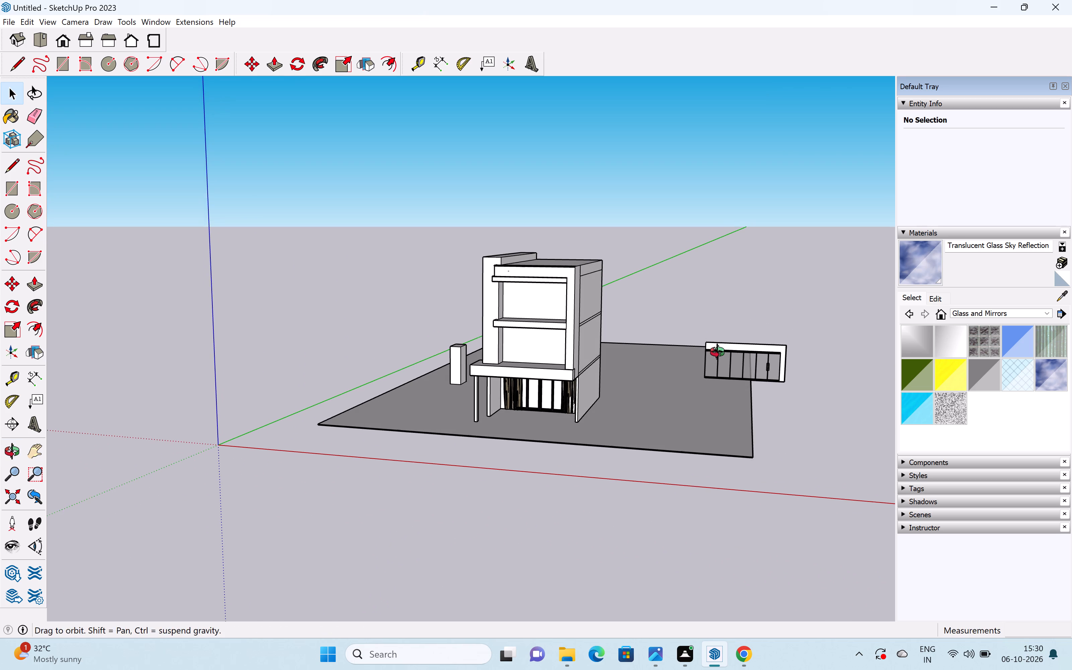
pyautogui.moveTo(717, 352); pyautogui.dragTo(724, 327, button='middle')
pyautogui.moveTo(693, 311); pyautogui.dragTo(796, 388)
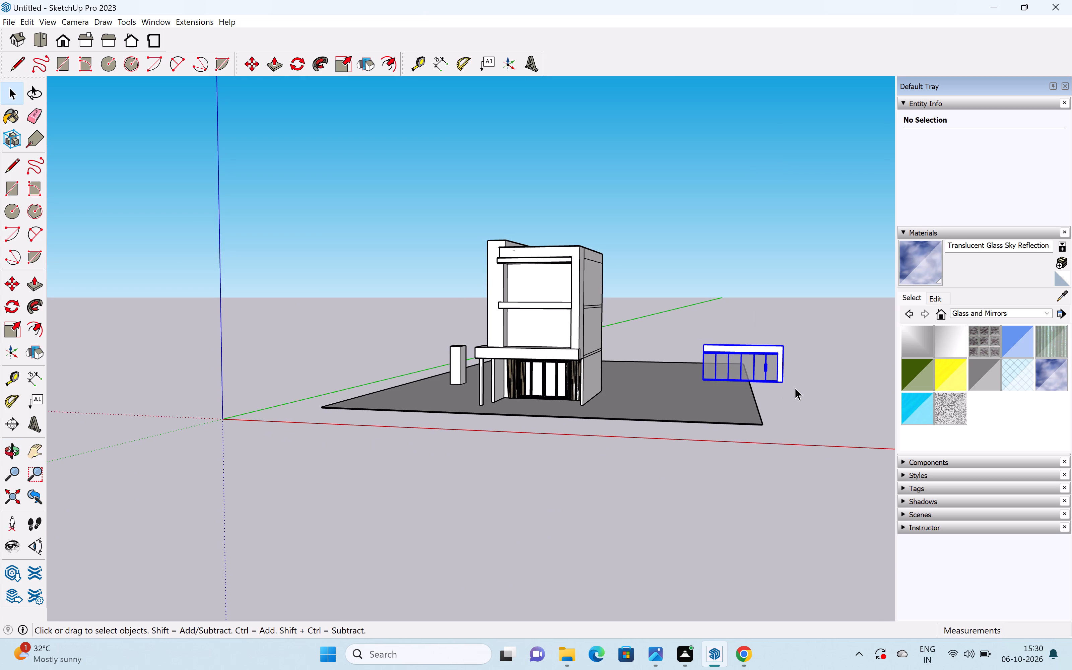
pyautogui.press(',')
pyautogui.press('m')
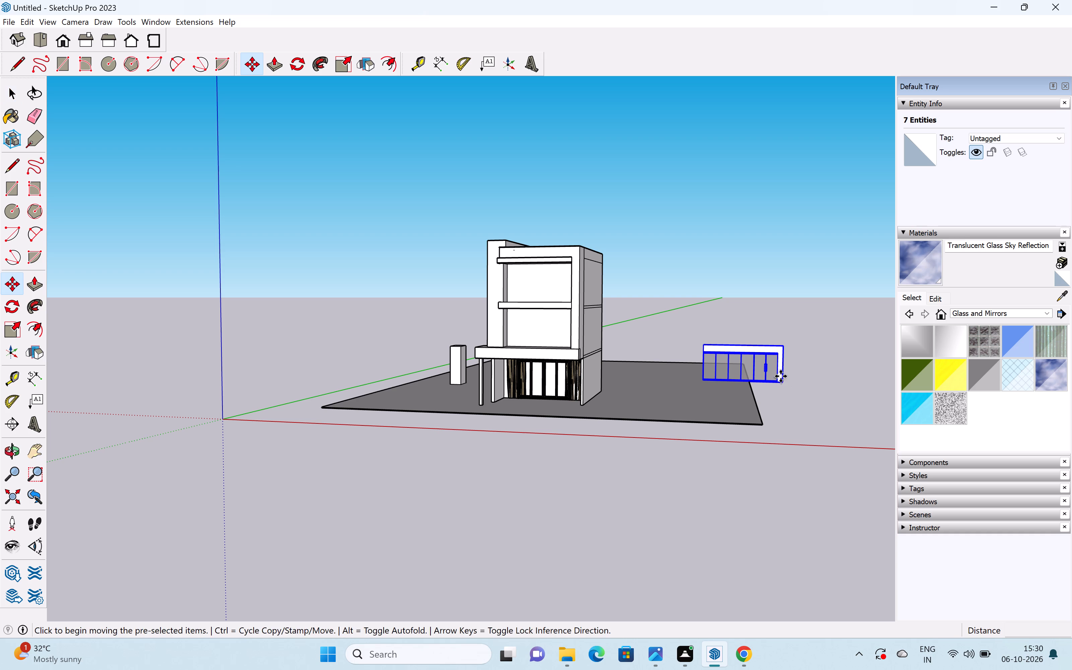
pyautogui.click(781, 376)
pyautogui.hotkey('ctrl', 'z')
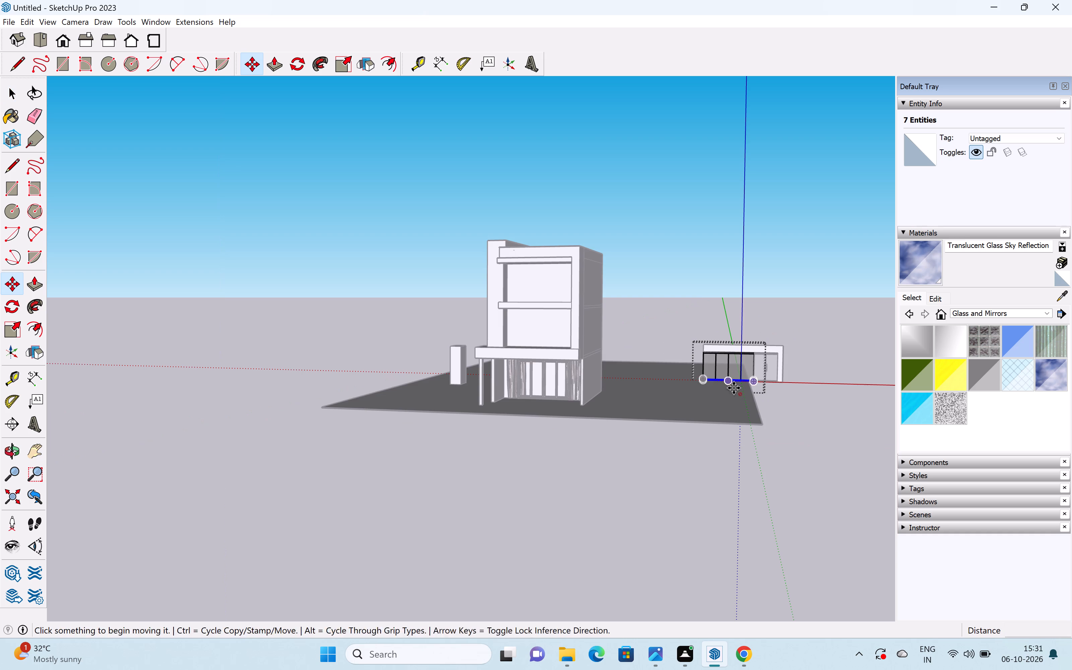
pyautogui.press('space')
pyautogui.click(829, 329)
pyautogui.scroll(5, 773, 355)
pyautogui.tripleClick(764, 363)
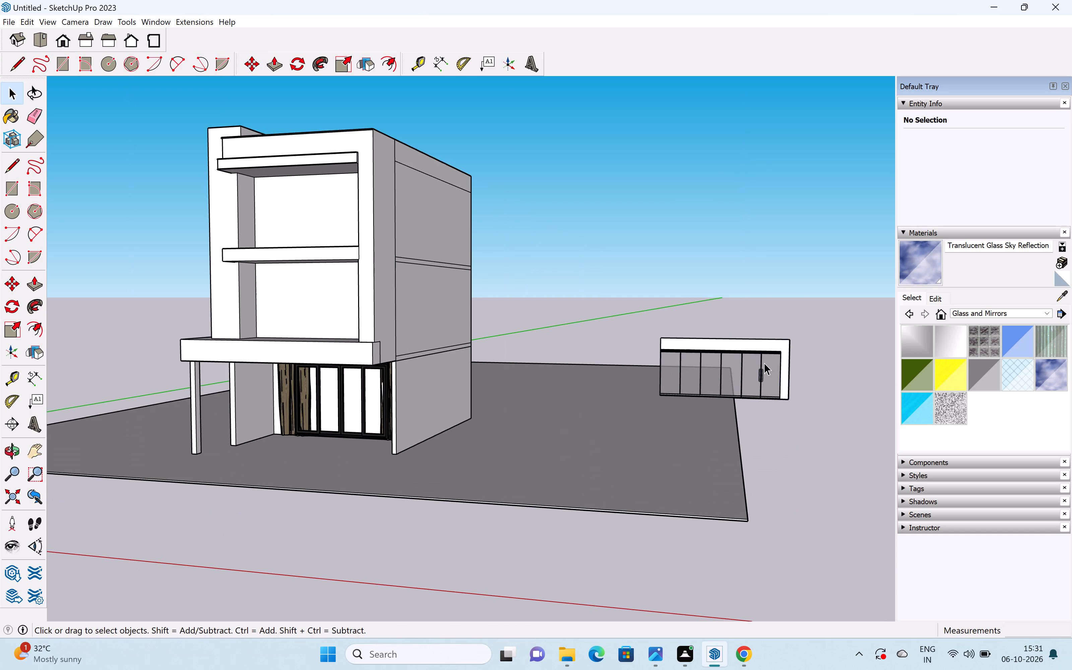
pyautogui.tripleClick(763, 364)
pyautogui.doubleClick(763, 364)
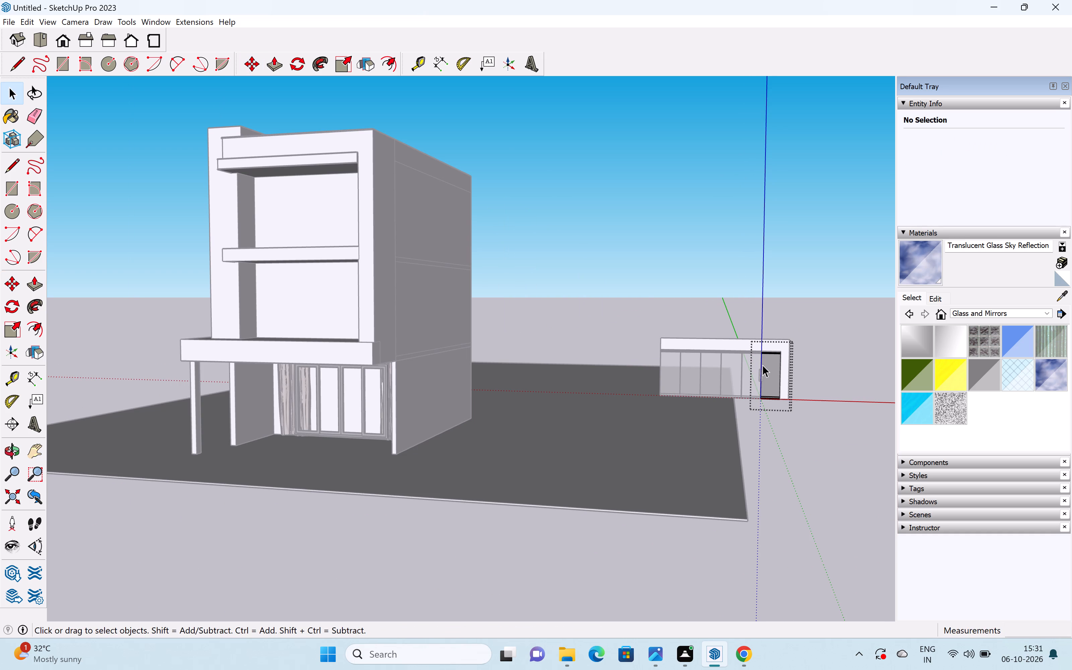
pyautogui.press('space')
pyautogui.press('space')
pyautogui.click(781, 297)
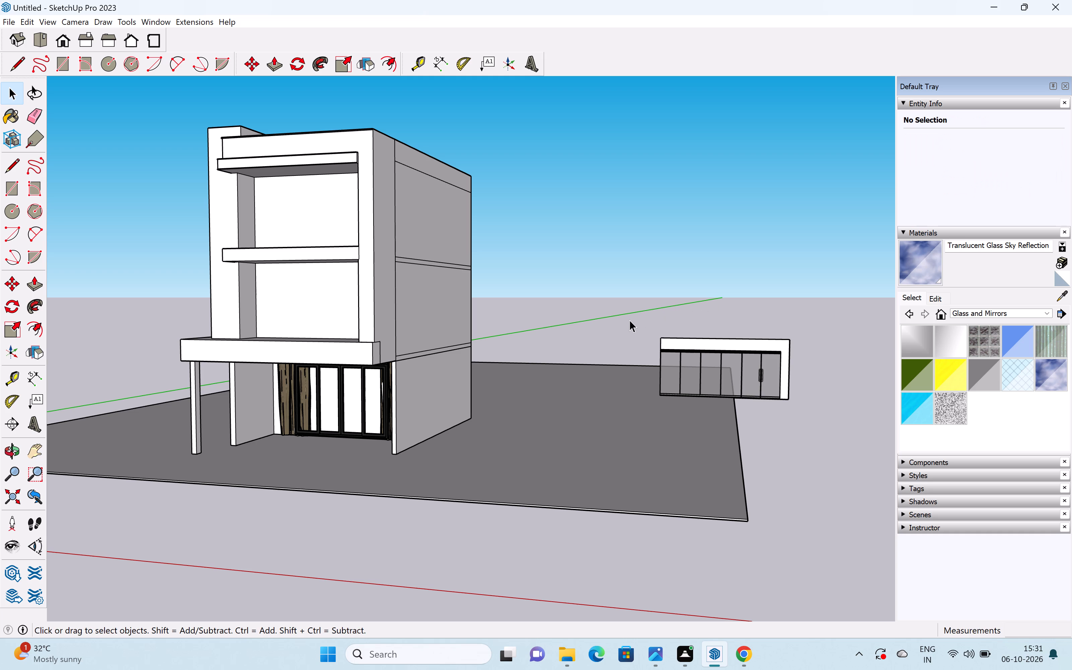
# Copy the entire glass front about 15' 9 15/16" away, placing the copy above and beyond the original.
pyautogui.moveTo(629, 320); pyautogui.dragTo(808, 416)
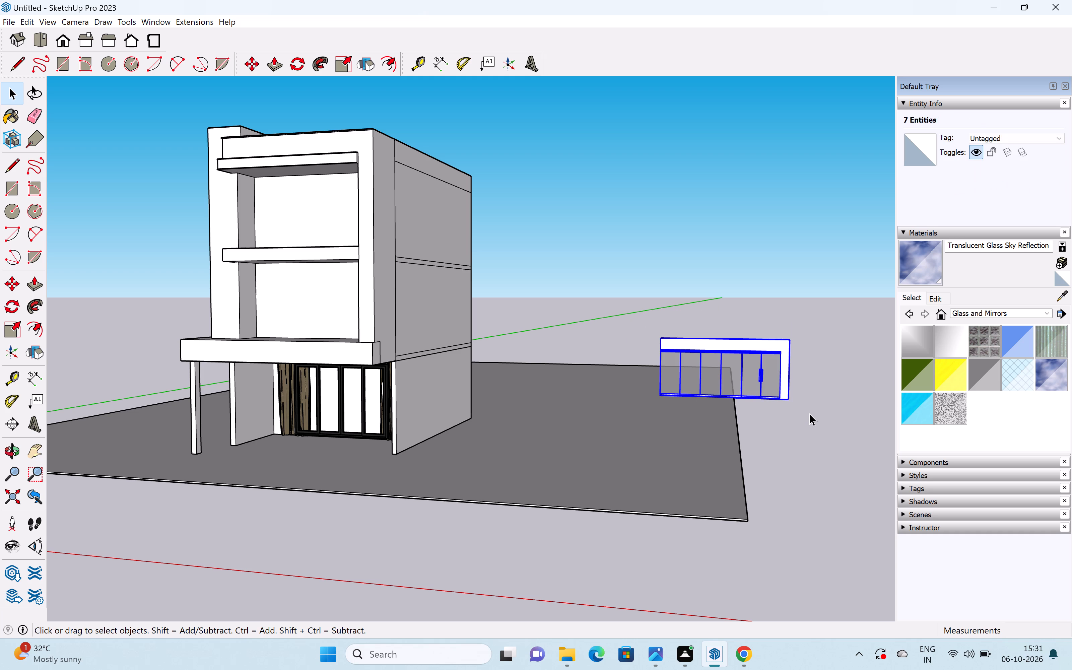
pyautogui.press('m')
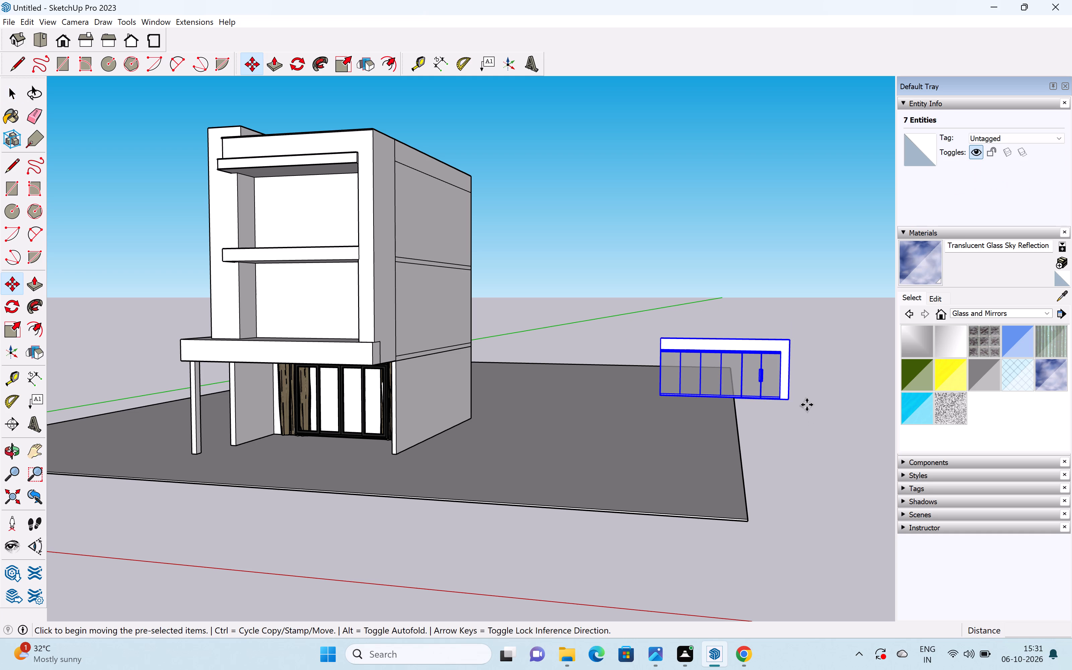
pyautogui.click(772, 390)
pyautogui.click(839, 316)
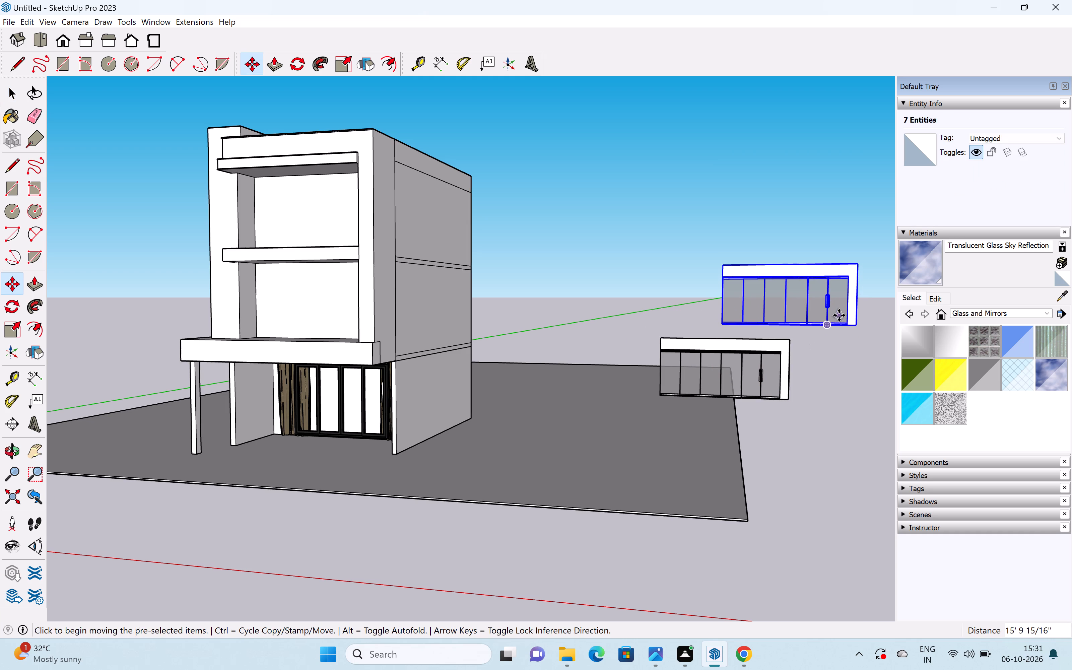
# Delete the original glass front beside the ground slab, keeping only the raised copy behind it.
pyautogui.press('space')
pyautogui.doubleClick(750, 394)
pyautogui.click(771, 450)
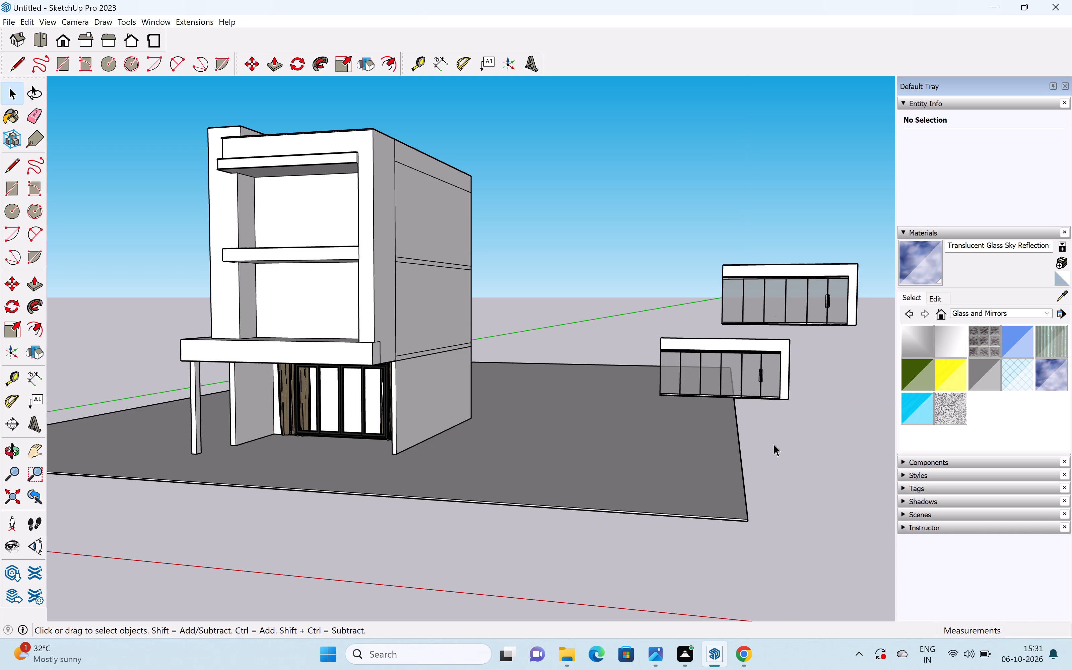
pyautogui.moveTo(629, 326); pyautogui.dragTo(805, 424)
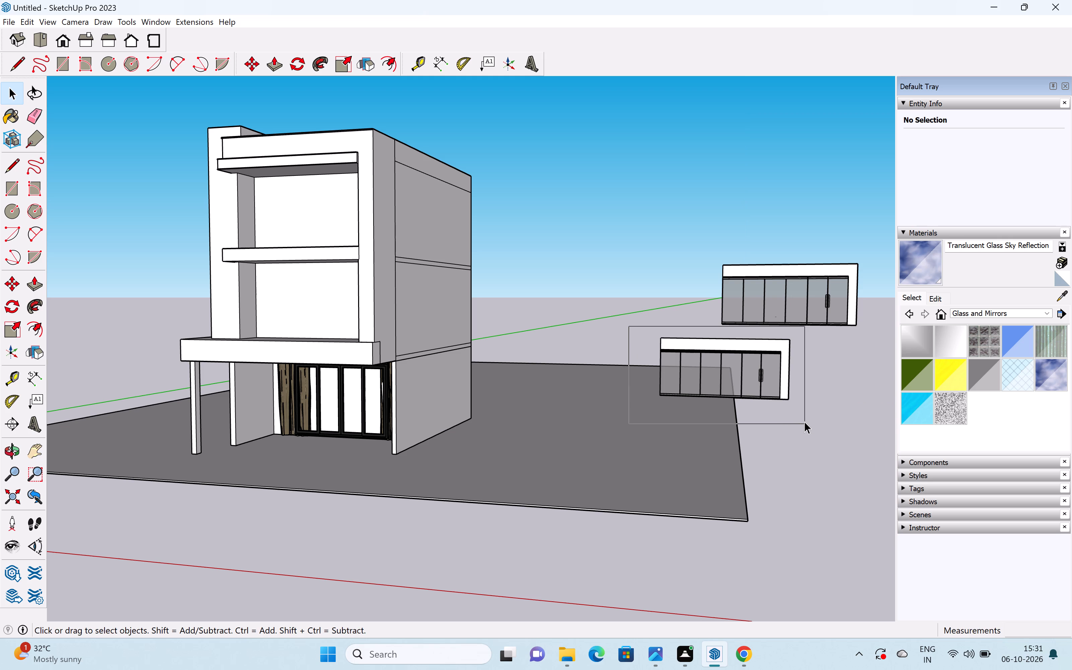
pyautogui.press('Delete')
# Move the remaining glass front about 8' 3", testing it against the first-floor opening and setting it down beside the building.
pyautogui.scroll(-6, 802, 418)
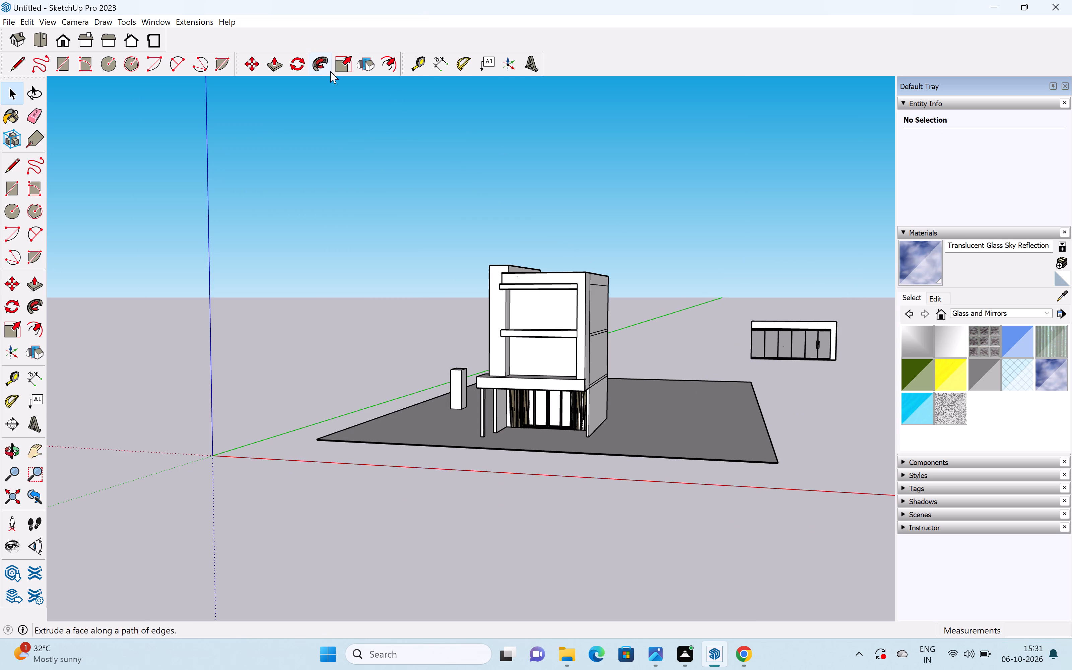
pyautogui.moveTo(628, 423); pyautogui.dragTo(717, 430, button='middle')
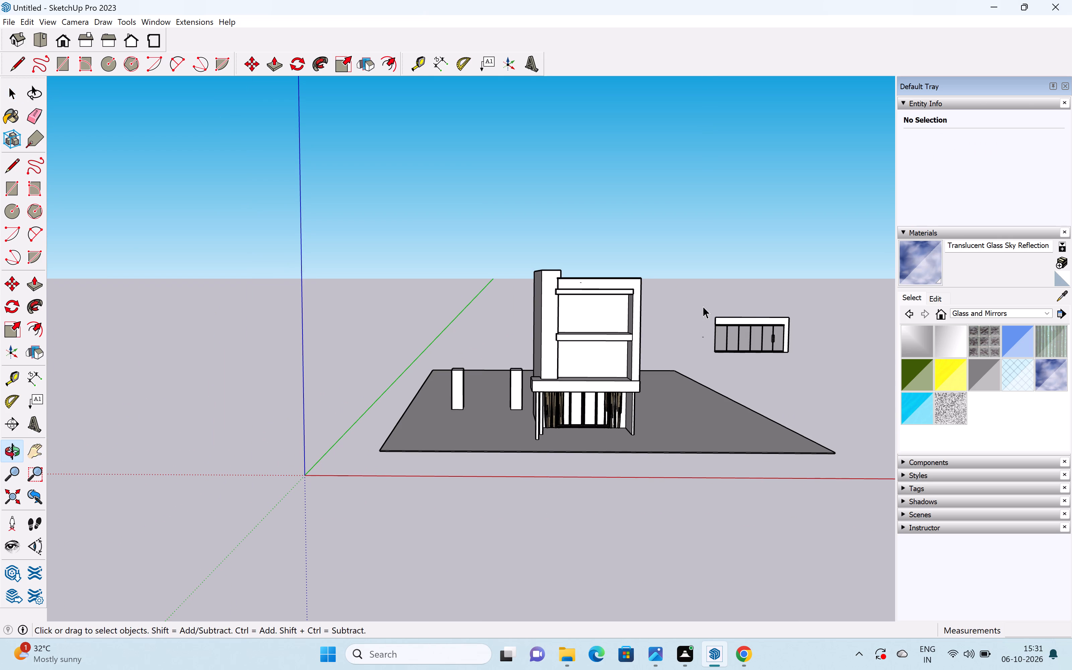
pyautogui.moveTo(703, 305); pyautogui.dragTo(824, 382)
pyautogui.press('Return')
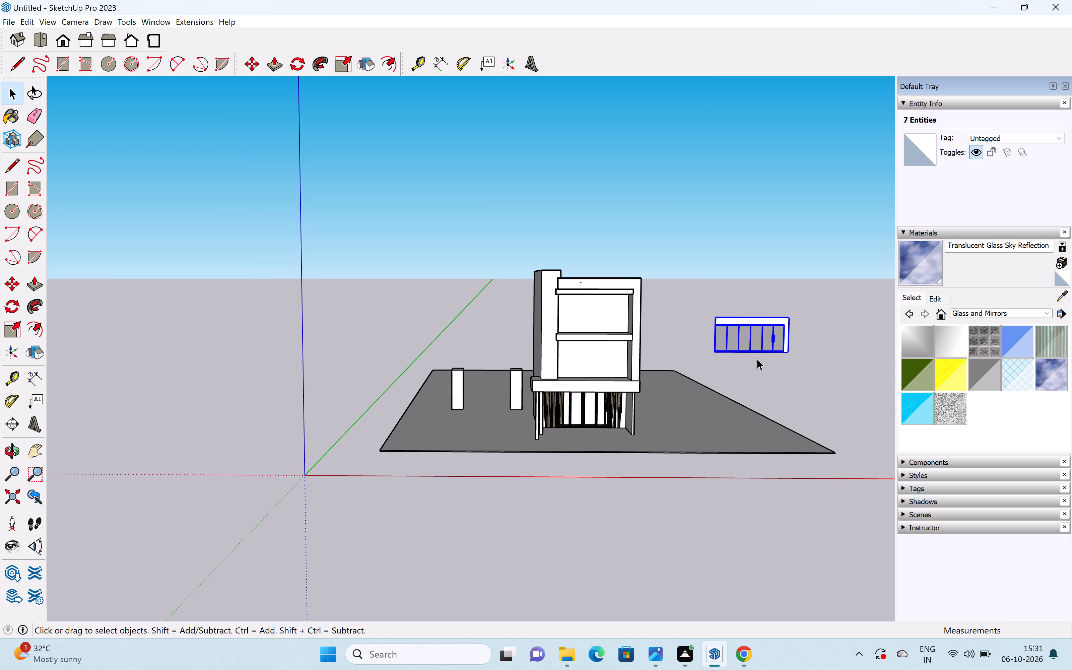
pyautogui.press('m')
pyautogui.click(717, 352)
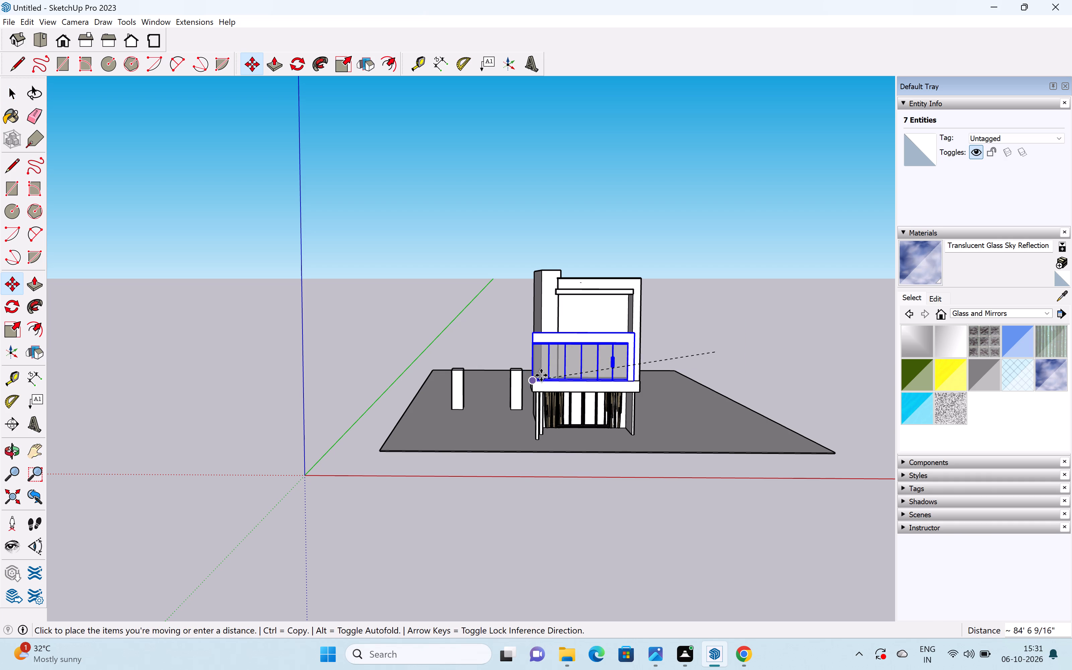
pyautogui.scroll(13, 561, 367)
pyautogui.scroll(3, 536, 393)
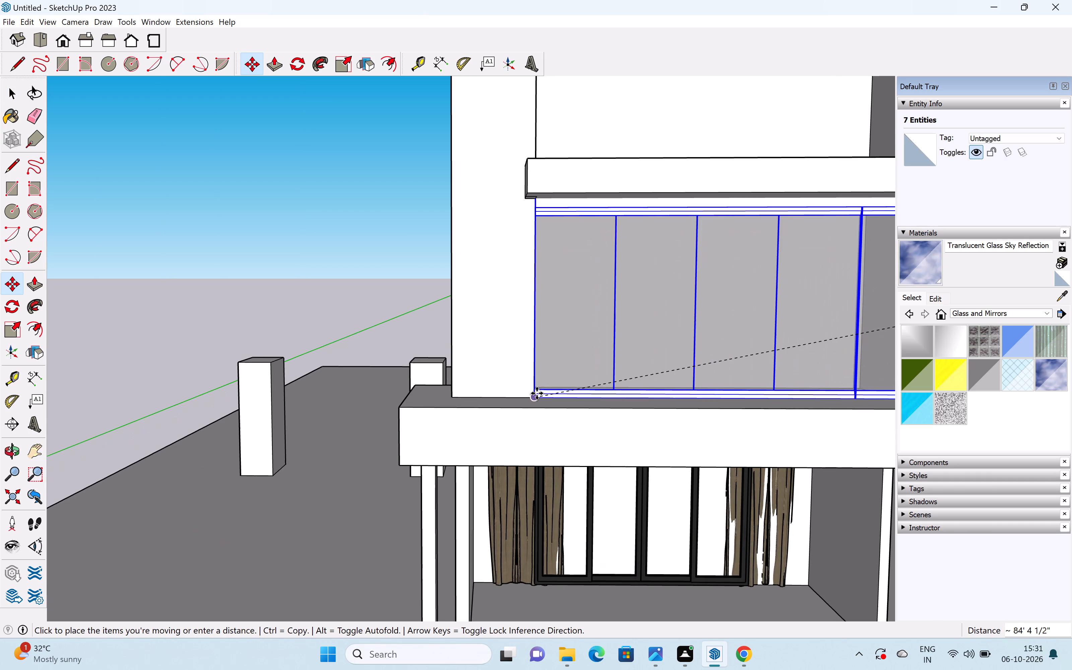
pyautogui.scroll(-16, 566, 400)
pyautogui.click(716, 367)
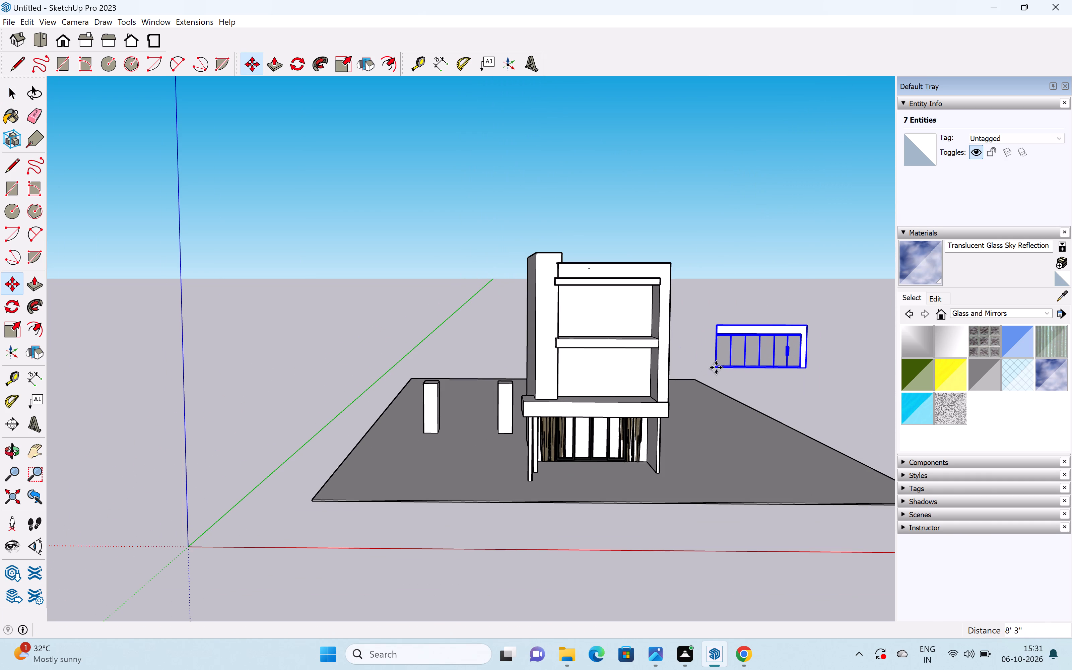
# Scale the glass front to about 0.11 in depth, 0.70 in width and 0.89 in height, narrowing it slightly more from the handle-free end.
pyautogui.press('s')
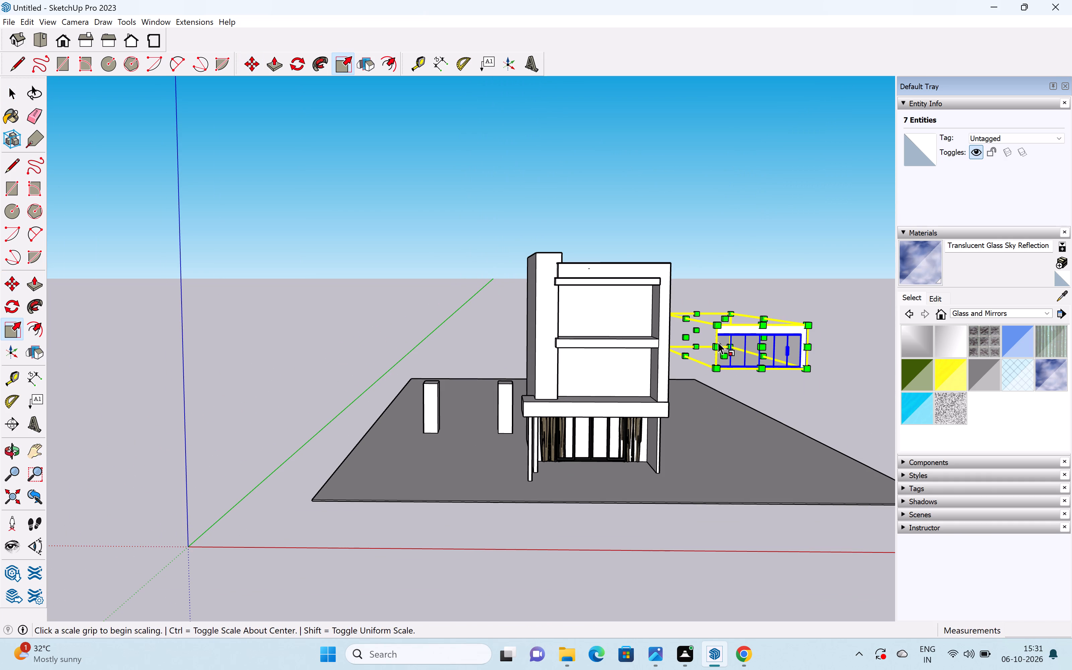
pyautogui.scroll(6, 745, 361)
pyautogui.moveTo(668, 314); pyautogui.dragTo(696, 336)
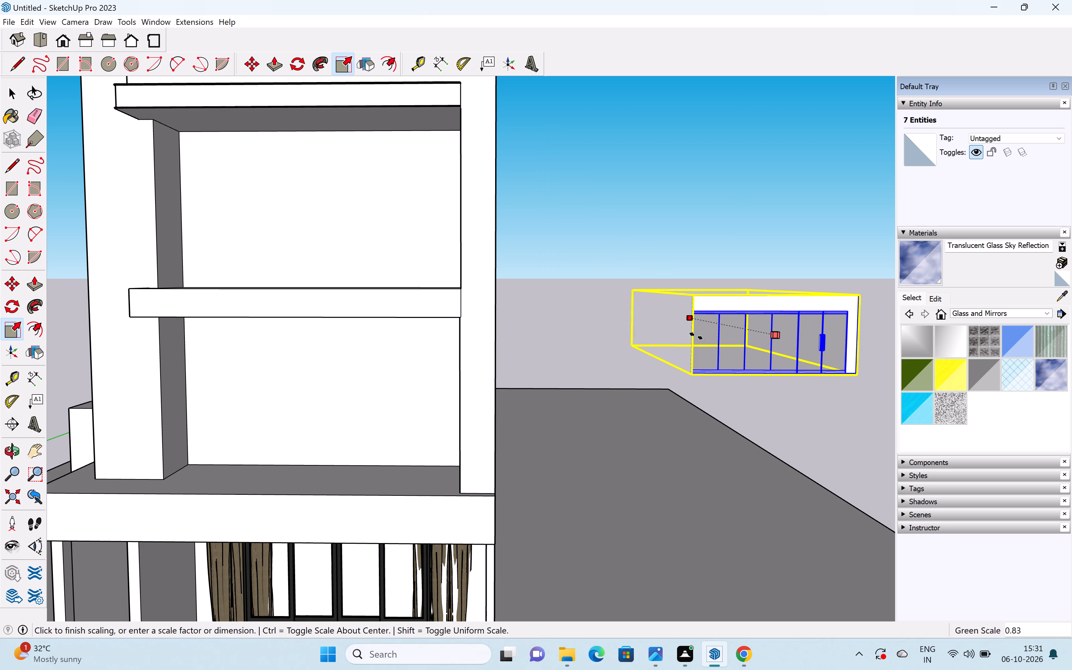
pyautogui.moveTo(696, 336); pyautogui.dragTo(760, 377)
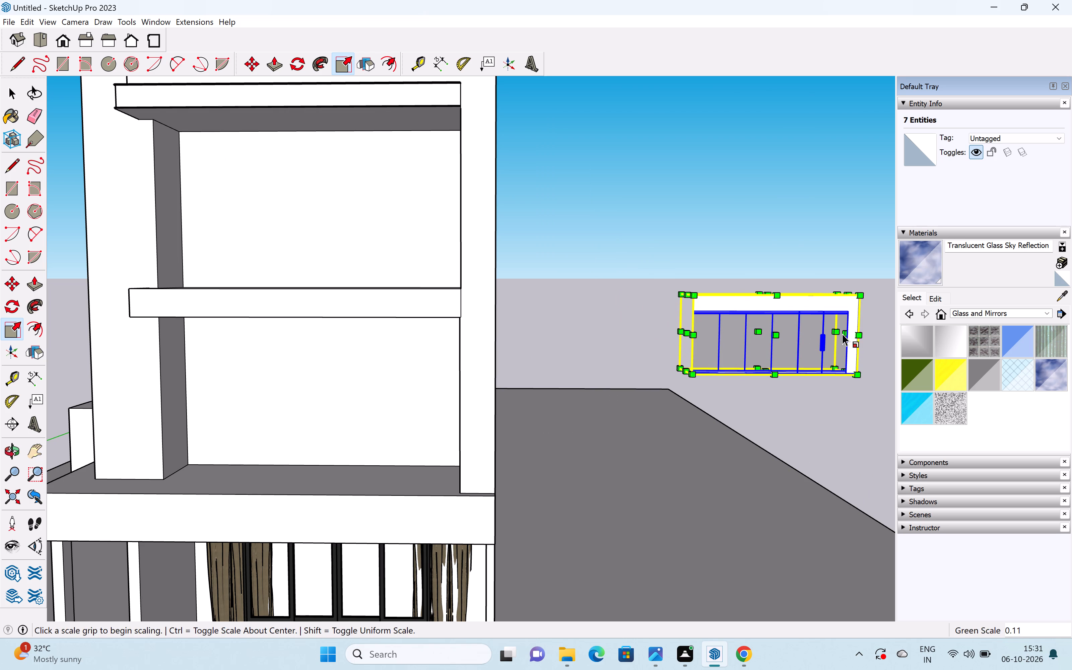
pyautogui.moveTo(847, 334); pyautogui.dragTo(798, 354)
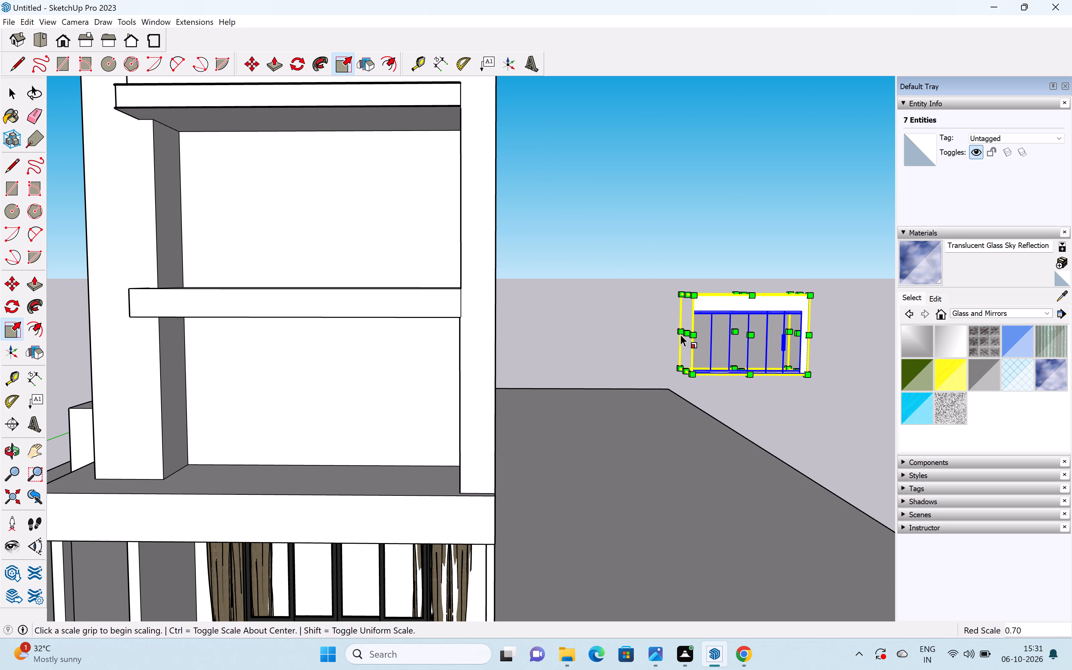
pyautogui.moveTo(742, 293); pyautogui.dragTo(743, 303)
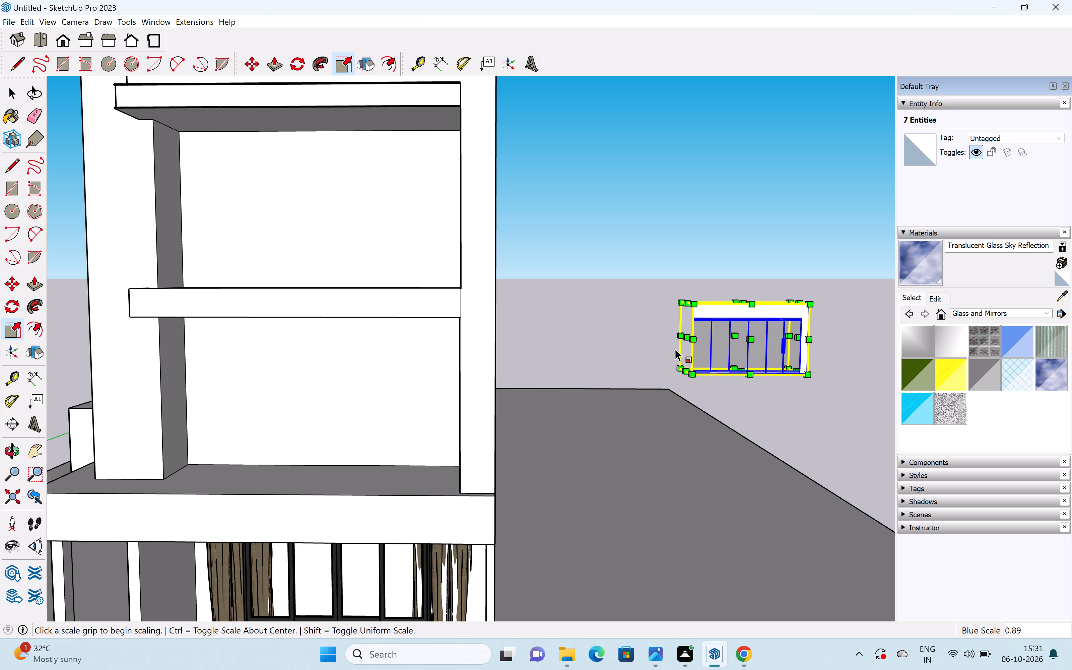
pyautogui.moveTo(686, 337); pyautogui.dragTo(703, 337)
pyautogui.press('space')
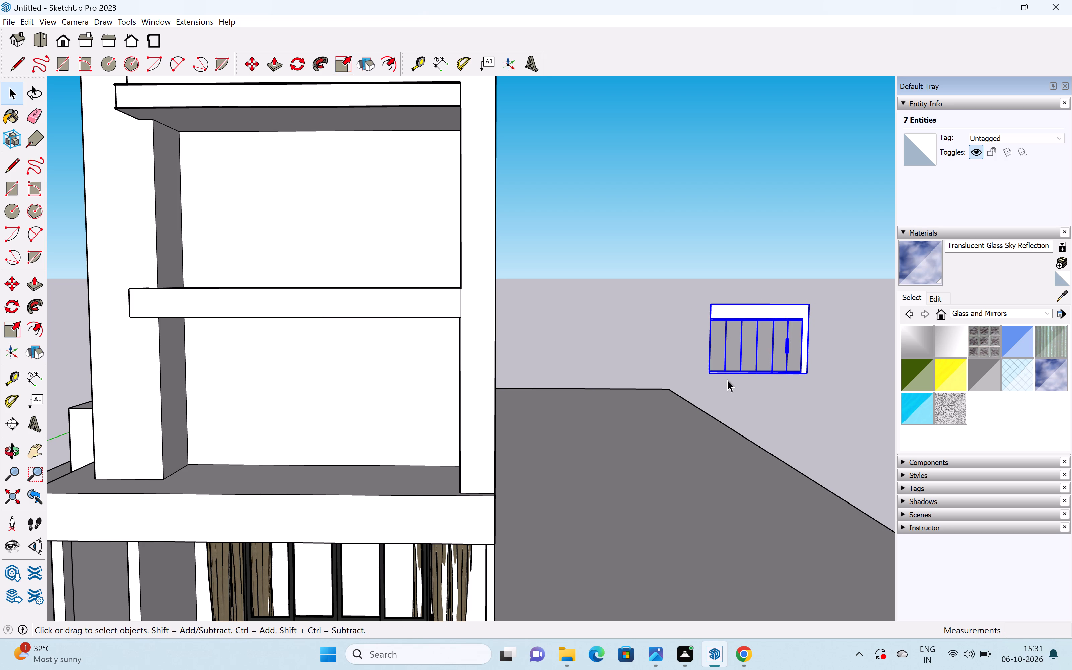
# Move the scaled glass front by its lower corner onto the balcony slab, against the side column of the first-floor opening.
pyautogui.press('m')
pyautogui.click(712, 371)
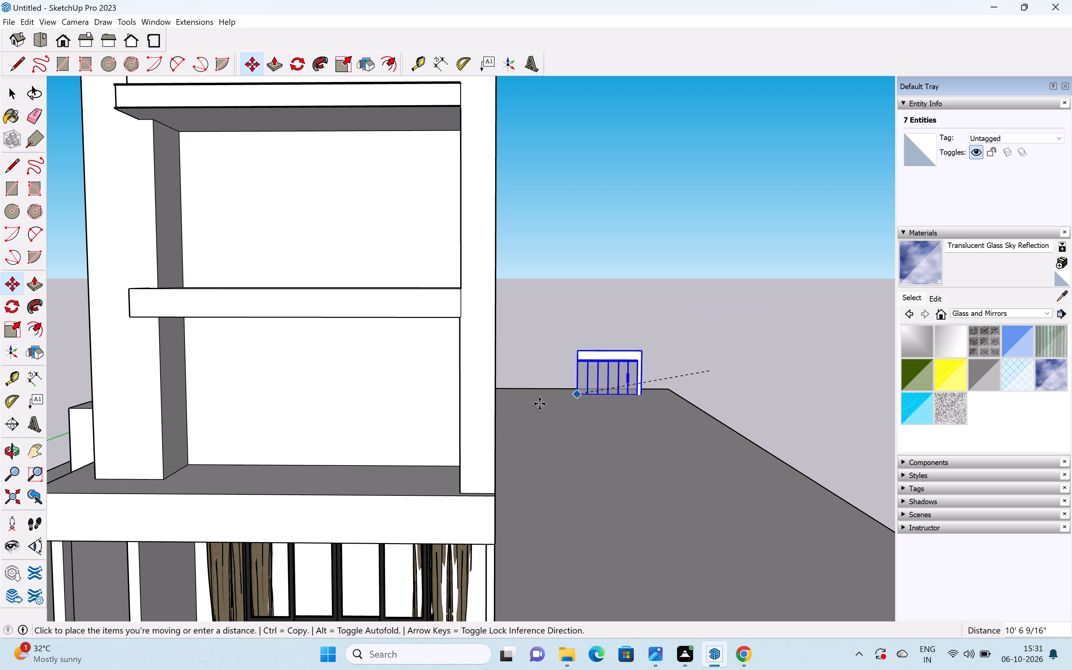
pyautogui.keyDown('shift'); pyautogui.moveTo(530, 405); pyautogui.dragTo(763, 342, button='middle'); pyautogui.keyUp('shift')
pyautogui.scroll(-4, 742, 343)
pyautogui.keyDown('shift'); pyautogui.moveTo(747, 340); pyautogui.dragTo(507, 399, button='middle'); pyautogui.keyUp('shift')
pyautogui.scroll(3, 605, 350)
pyautogui.scroll(1, 558, 374)
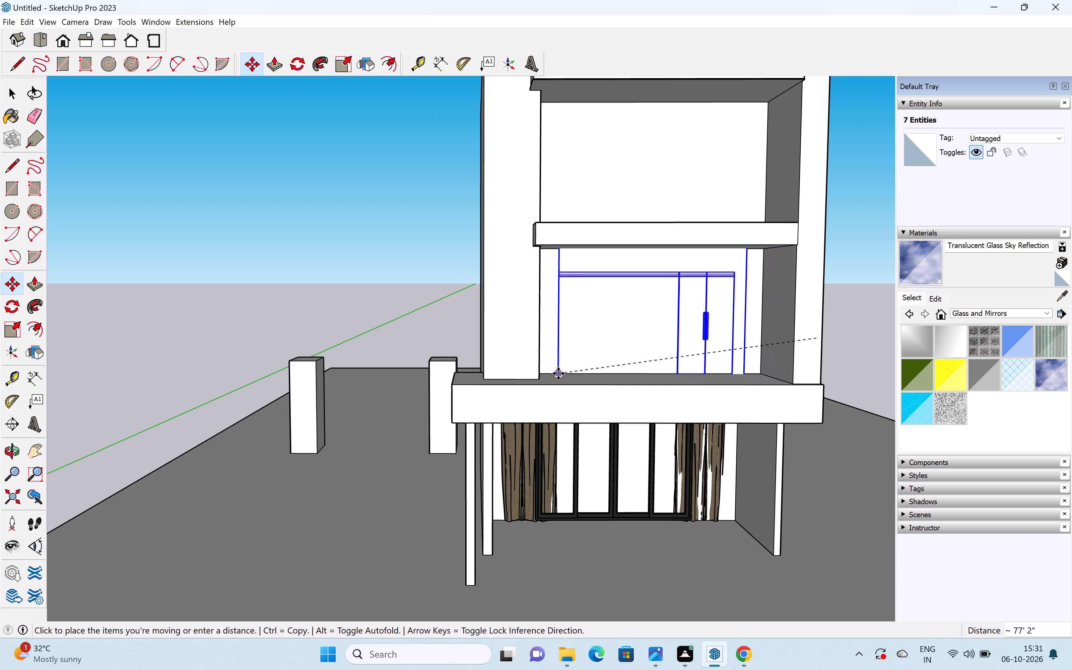
pyautogui.scroll(4, 558, 374)
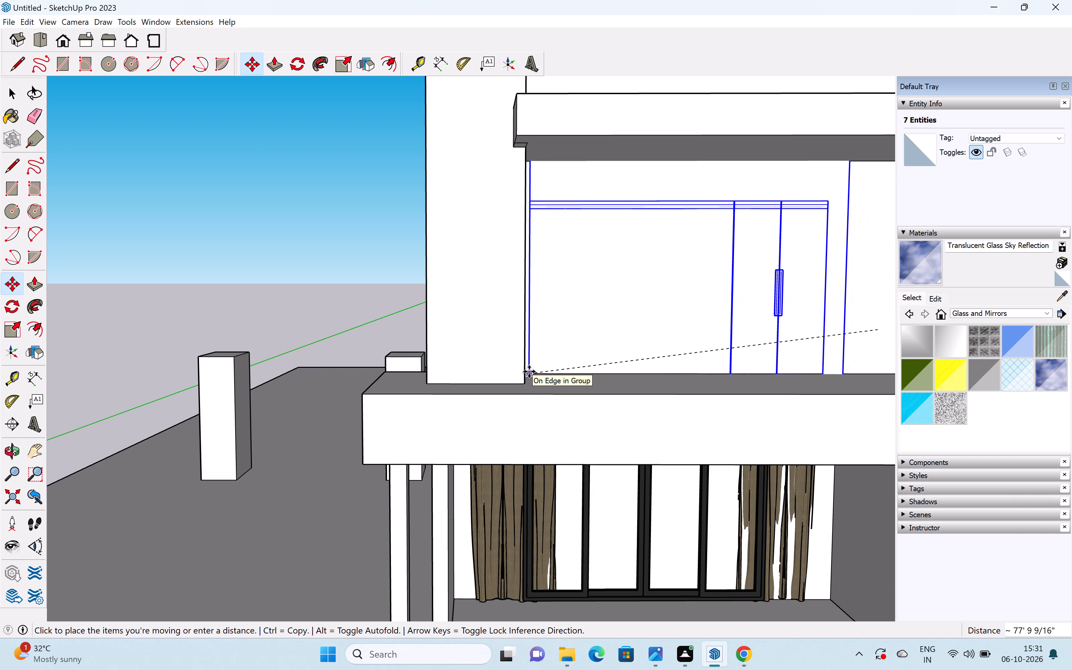
pyautogui.click(521, 372)
pyautogui.scroll(-6, 543, 373)
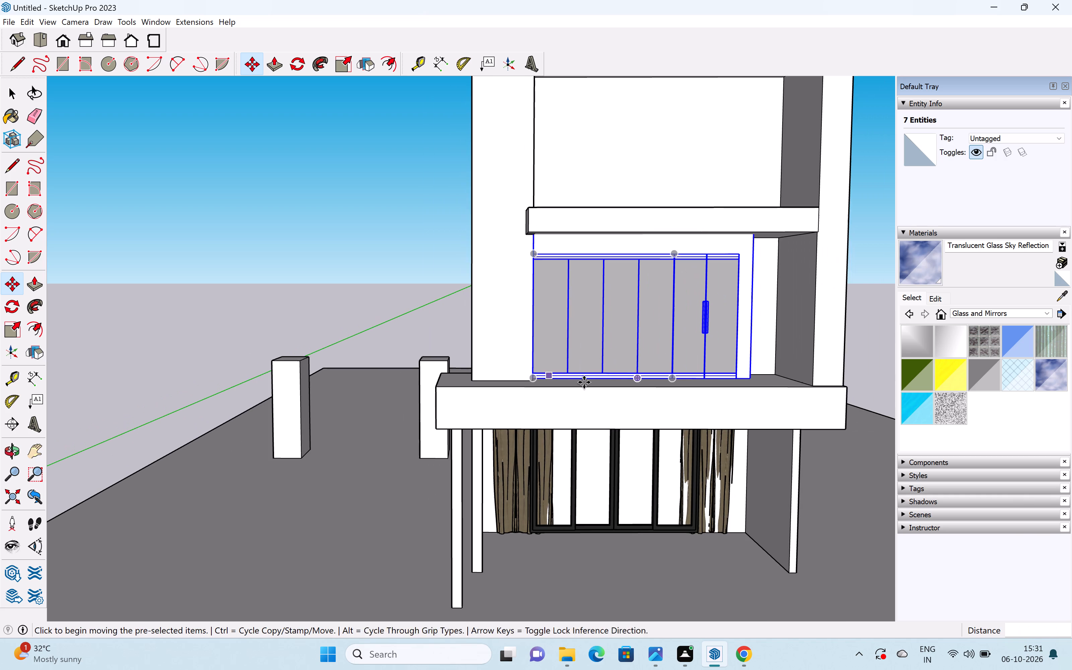
pyautogui.press('space')
# Move the glass front about 3' 3" deeper into the first-floor recess, to the inner corner at the back wall.
pyautogui.moveTo(707, 370); pyautogui.dragTo(572, 395, button='middle')
pyautogui.scroll(1, 555, 380)
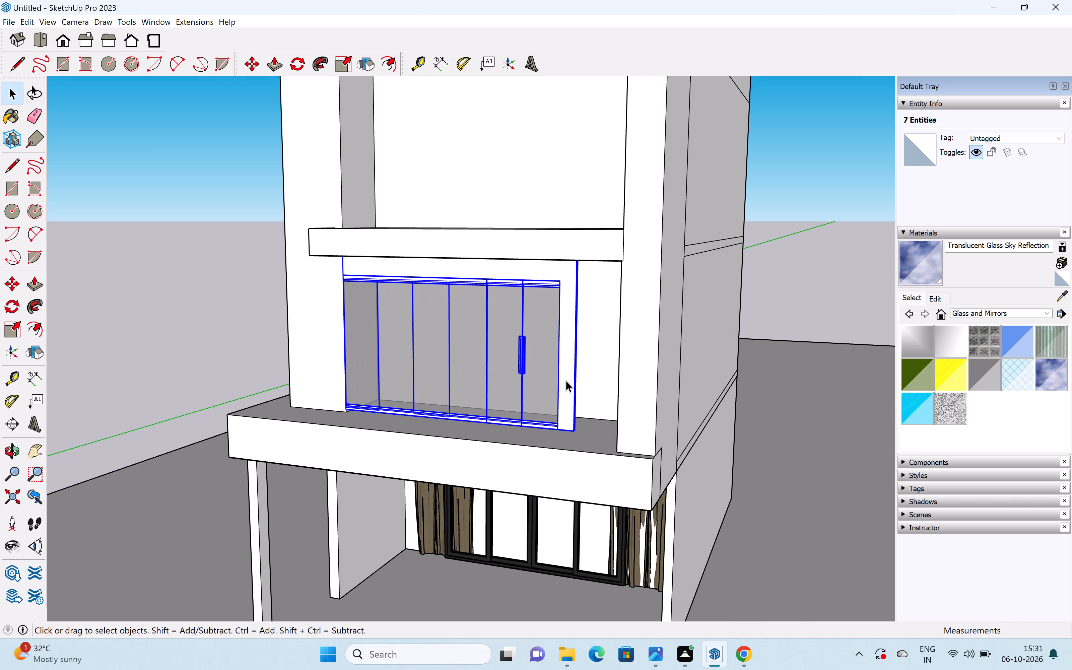
pyautogui.moveTo(565, 379); pyautogui.dragTo(555, 384, button='middle')
pyautogui.press('m')
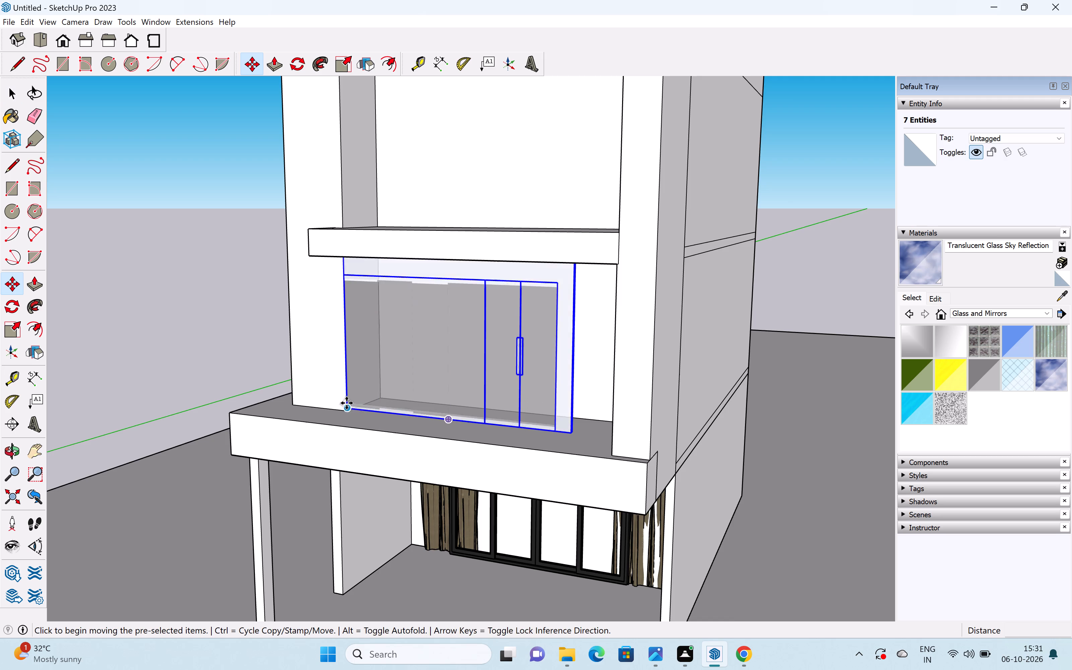
pyautogui.scroll(4, 346, 403)
pyautogui.click(345, 409)
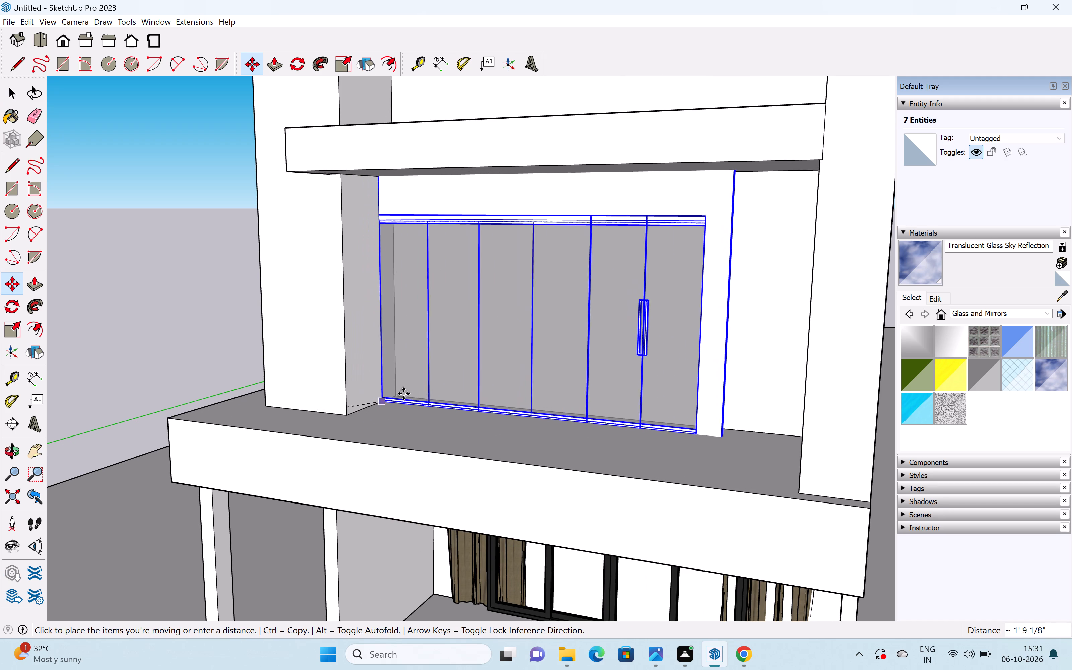
pyautogui.scroll(9, 404, 398)
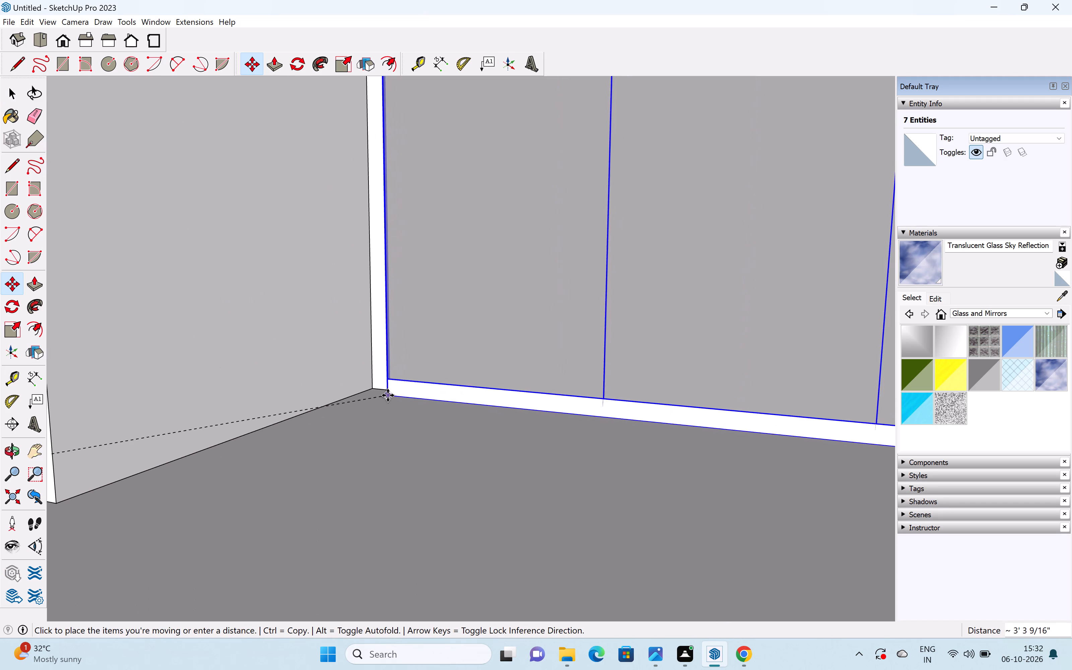
pyautogui.click(379, 390)
pyautogui.scroll(-18, 385, 397)
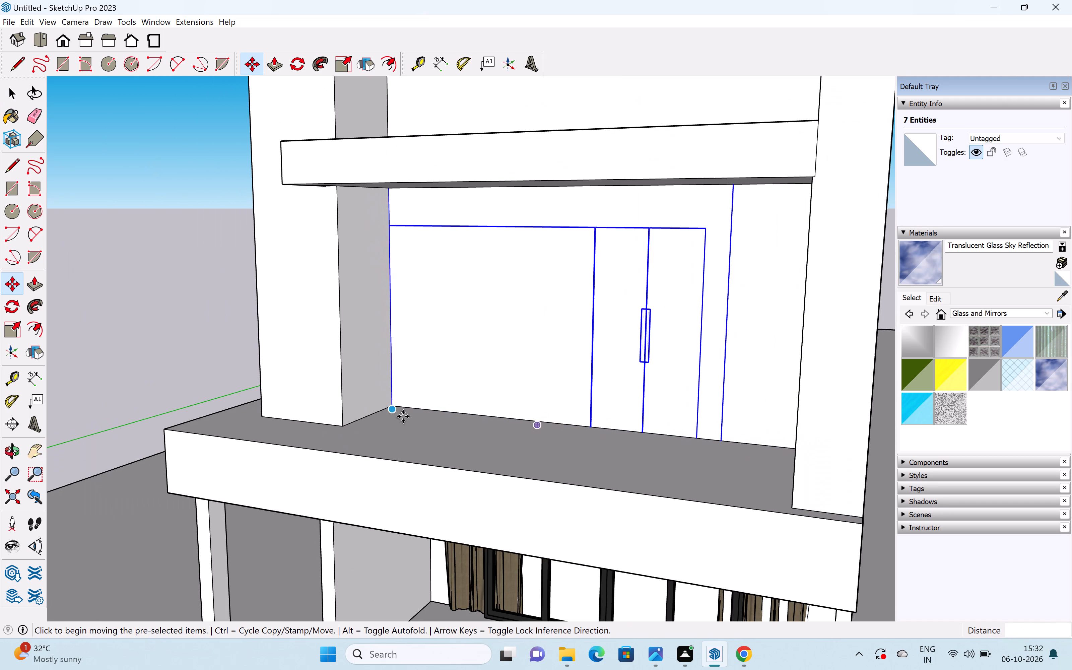
# Move the glass front 1" forward from the back wall of the first-floor recess.
pyautogui.press('m')
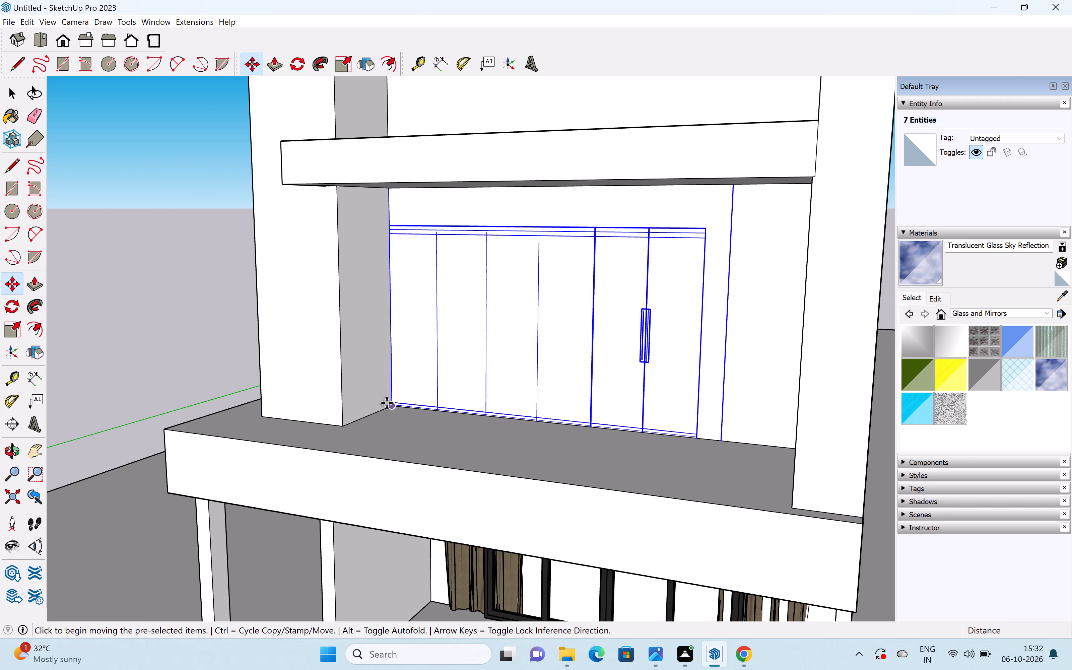
pyautogui.click(392, 406)
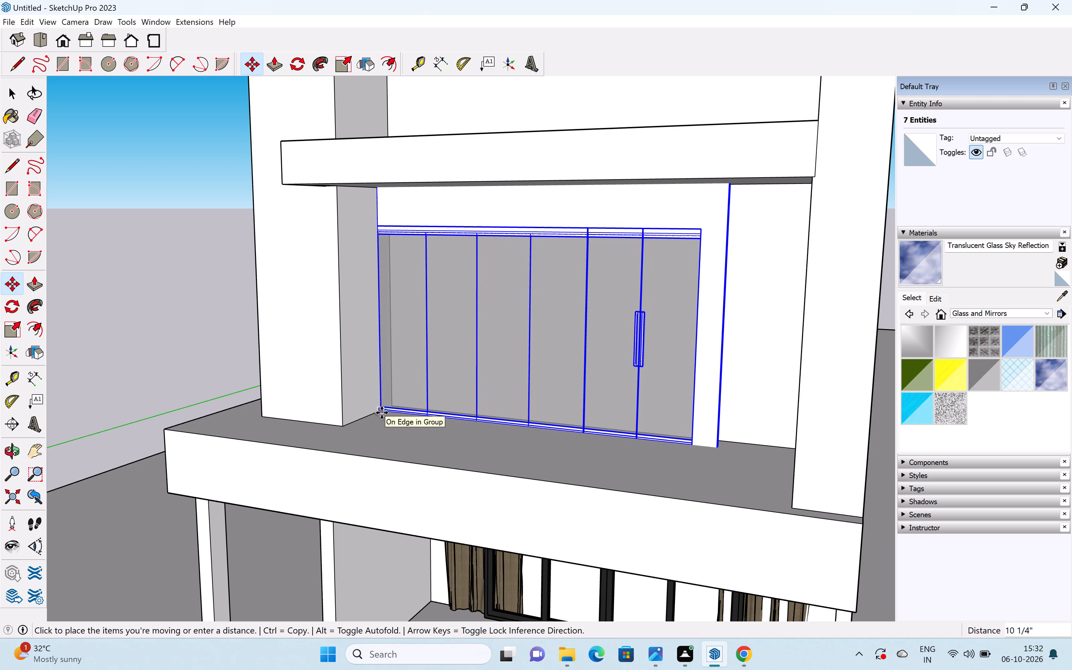
pyautogui.click(384, 411)
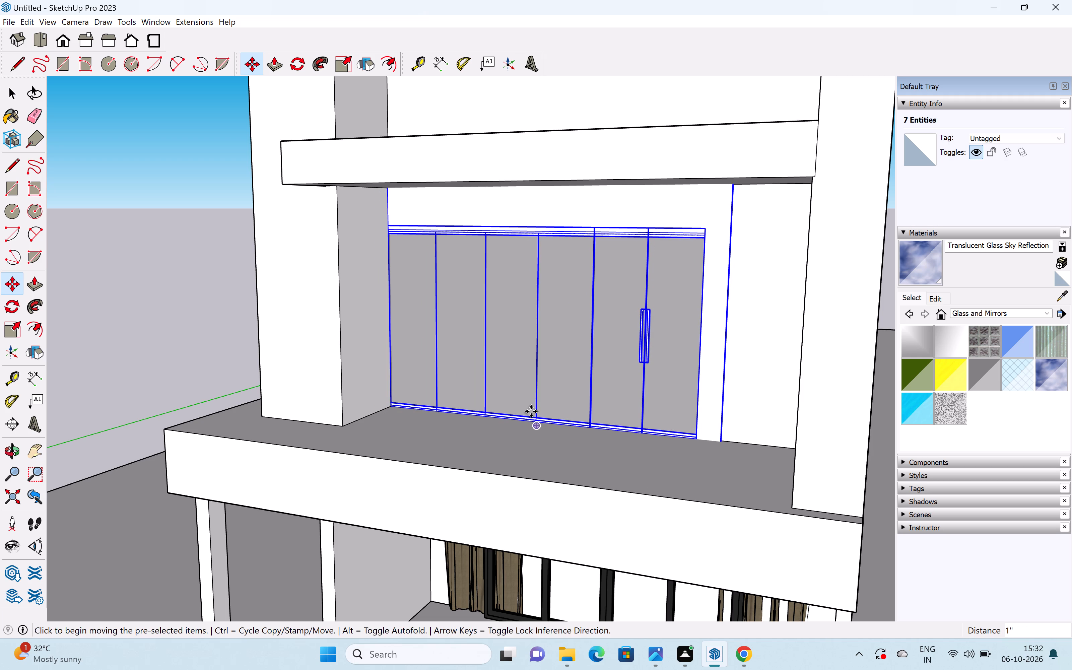
pyautogui.press('space')
# Scale the glass front from its handle end by about 1.24 in width and 1.81 in depth to span the first-floor opening.
pyautogui.press('s')
pyautogui.moveTo(727, 312); pyautogui.dragTo(684, 327, button='middle')
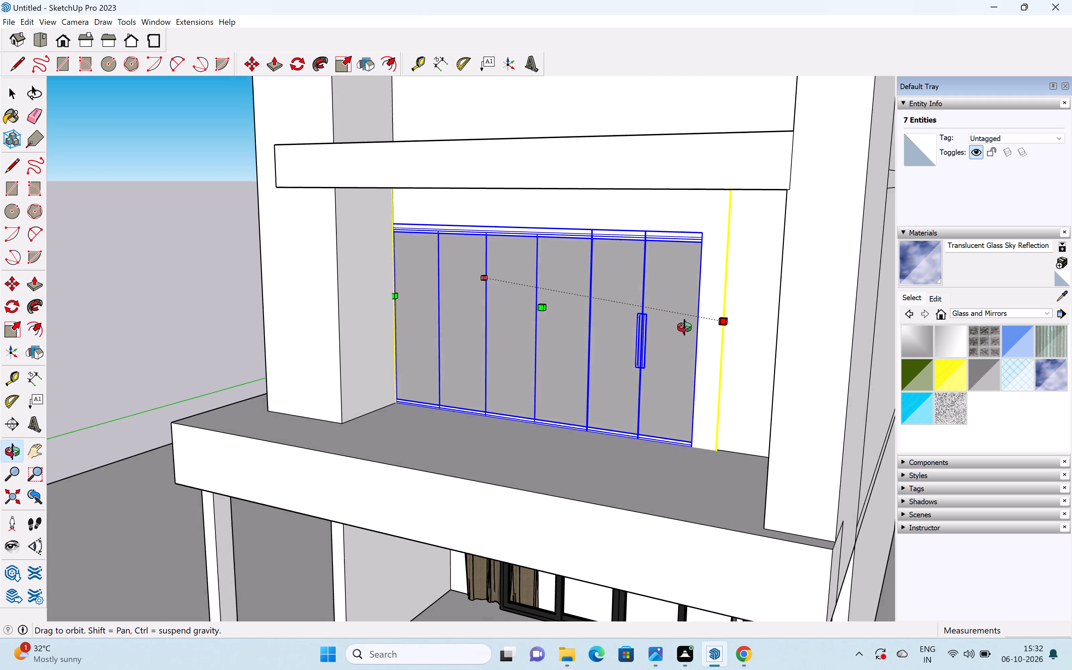
pyautogui.moveTo(684, 327); pyautogui.dragTo(681, 329, button='middle')
pyautogui.scroll(5, 732, 323)
pyautogui.click(714, 327)
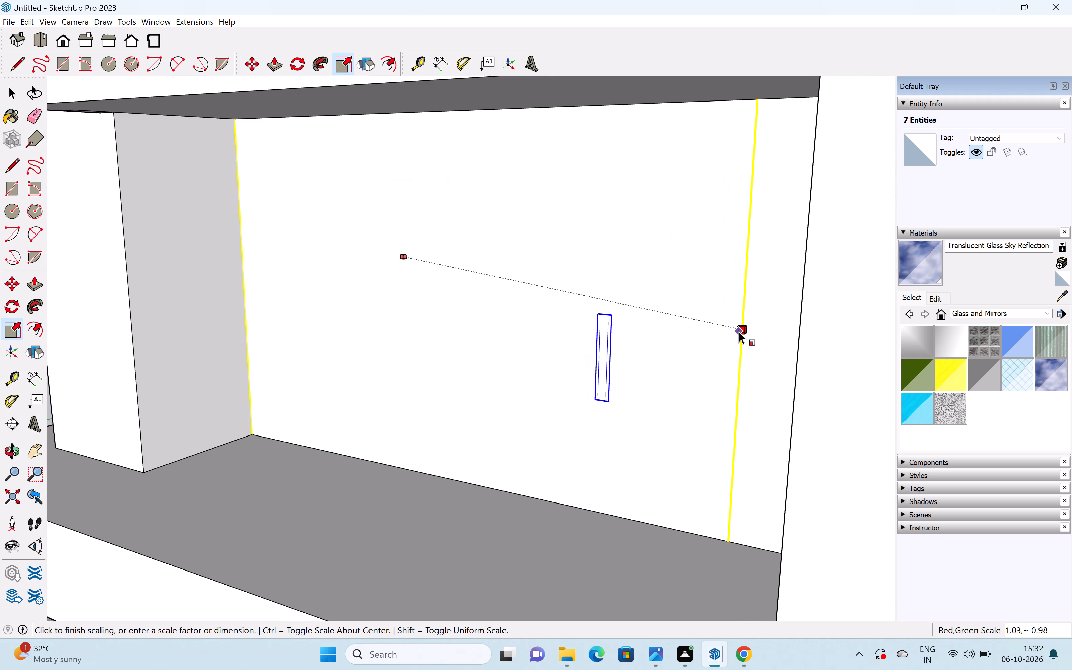
pyautogui.scroll(-3, 819, 355)
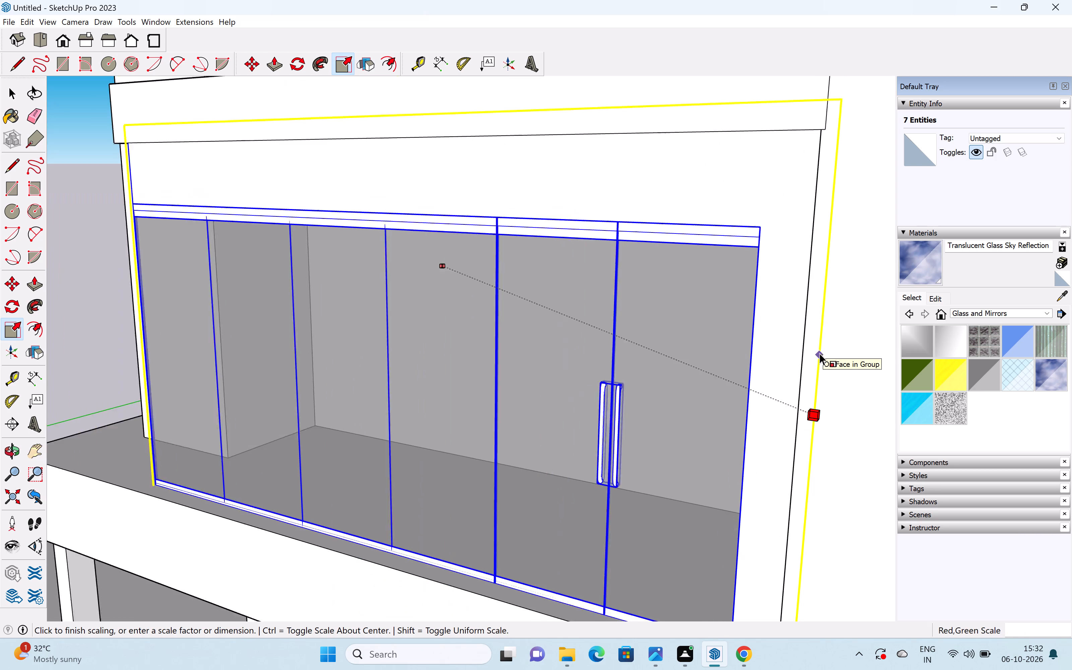
pyautogui.scroll(-5, 819, 353)
pyautogui.click(827, 349)
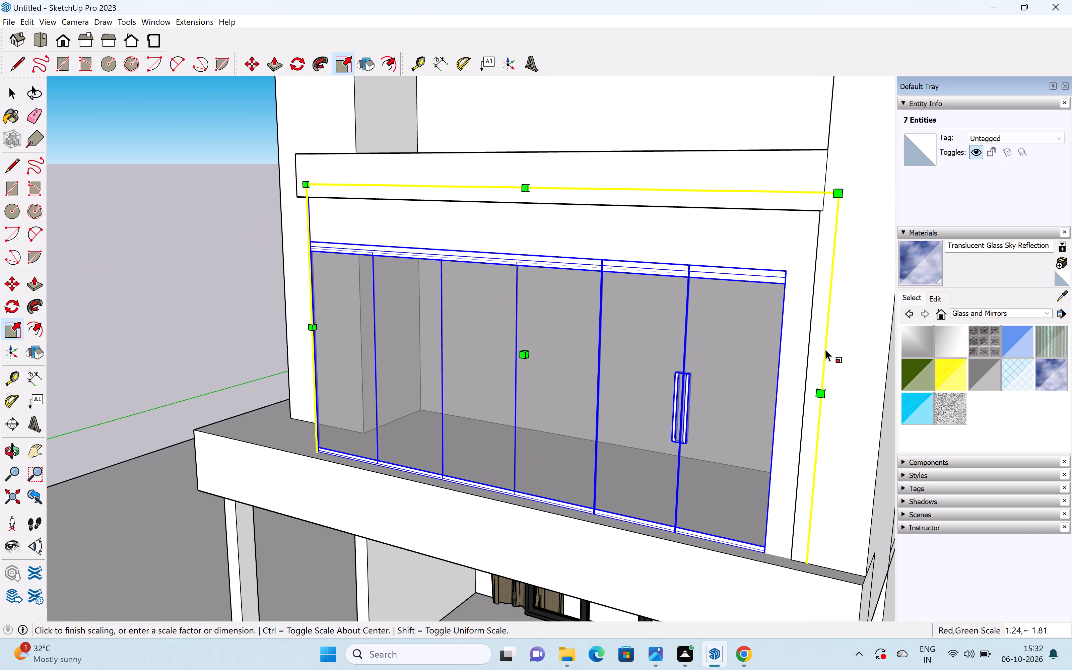
pyautogui.scroll(-4, 476, 441)
pyautogui.moveTo(445, 442); pyautogui.dragTo(785, 403, button='middle')
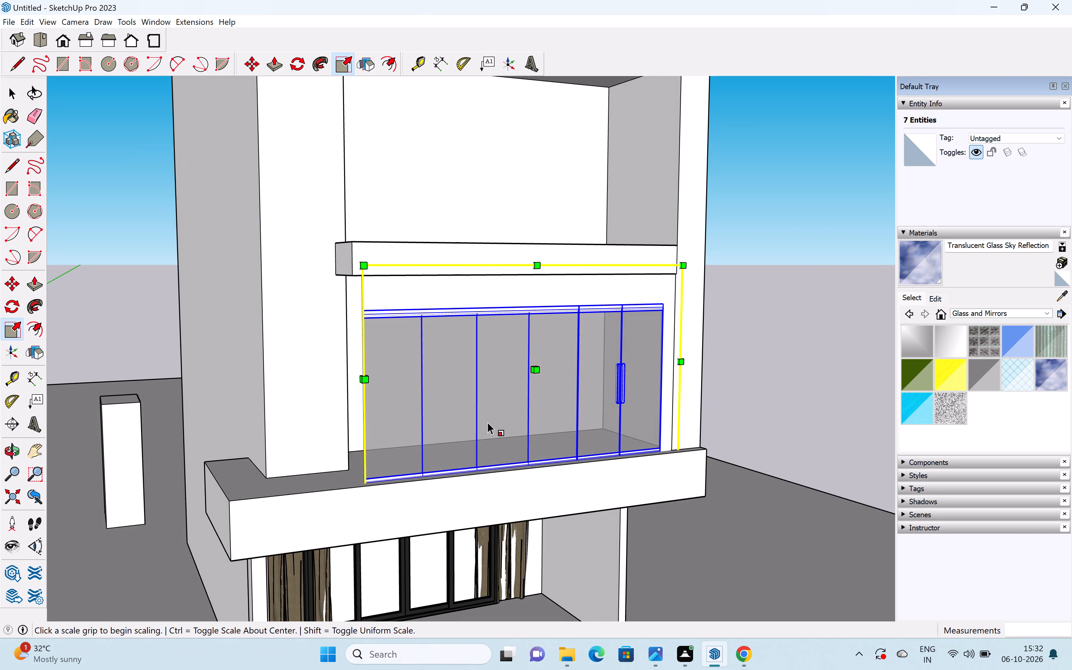
pyautogui.scroll(-4, 431, 428)
pyautogui.moveTo(435, 429); pyautogui.dragTo(529, 416, button='middle')
pyautogui.click(634, 516)
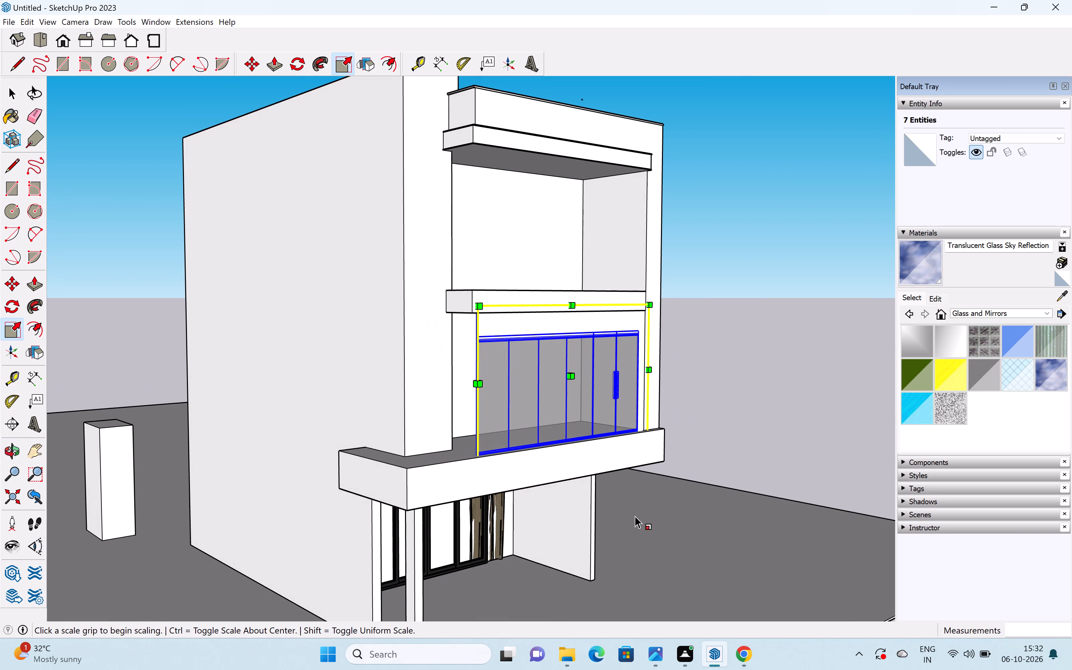
pyautogui.press('space')
# Move the glass front by its lower corner about 2' 5" back from the balcony edge into the first-floor opening.
pyautogui.keyDown('shift'); pyautogui.scroll(-1, 481, 439); pyautogui.keyUp('shift')
pyautogui.keyDown('shift'); pyautogui.moveTo(481, 437); pyautogui.dragTo(598, 408, button='middle'); pyautogui.keyUp('shift')
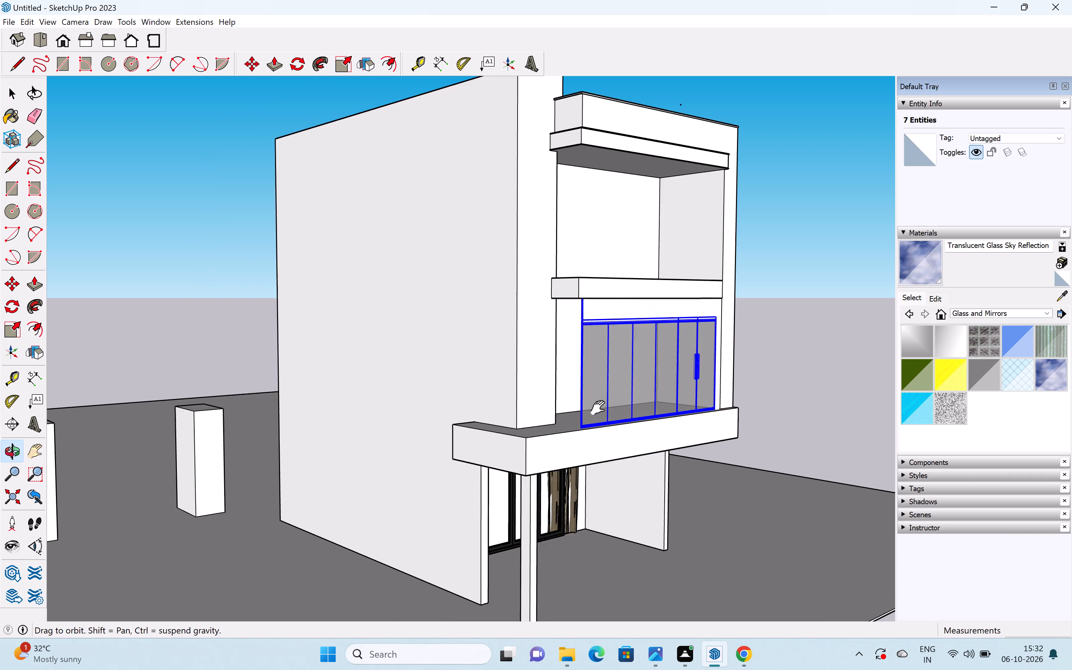
pyautogui.keyDown('shift'); pyautogui.moveTo(598, 408); pyautogui.dragTo(599, 408, button='middle'); pyautogui.keyUp('shift')
pyautogui.scroll(3, 599, 409)
pyautogui.press('m')
pyautogui.scroll(5, 598, 428)
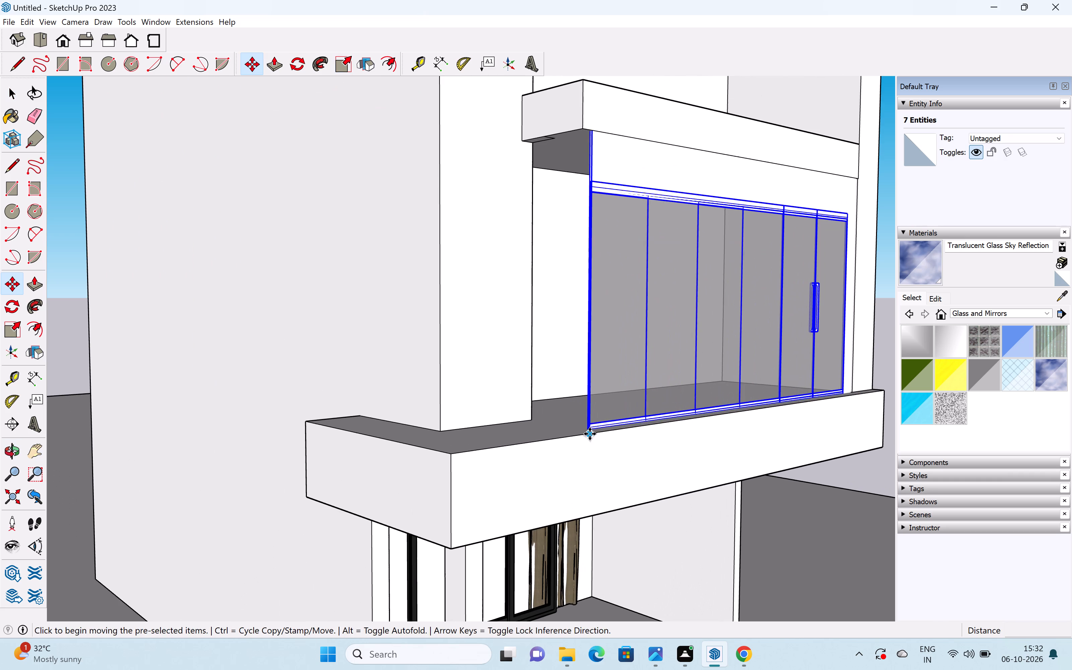
pyautogui.click(589, 431)
pyautogui.moveTo(532, 410); pyautogui.dragTo(420, 428, button='middle')
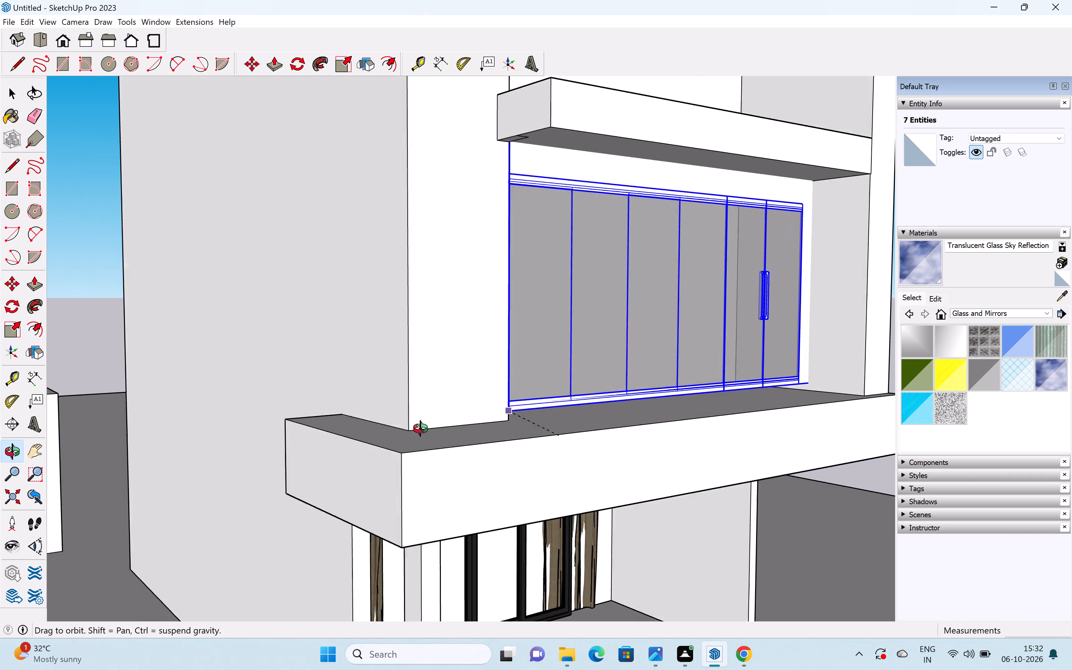
pyautogui.moveTo(420, 428); pyautogui.dragTo(381, 438, button='middle')
pyautogui.scroll(6, 429, 429)
pyautogui.moveTo(425, 425); pyautogui.dragTo(375, 444, button='middle')
pyautogui.scroll(4, 376, 443)
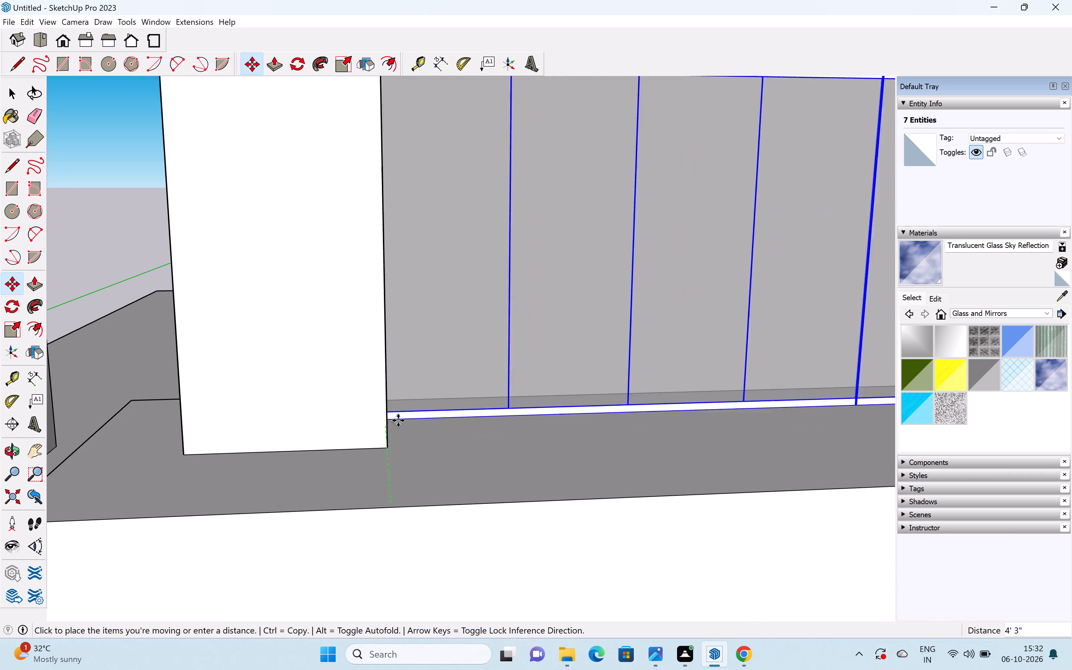
pyautogui.scroll(7, 398, 420)
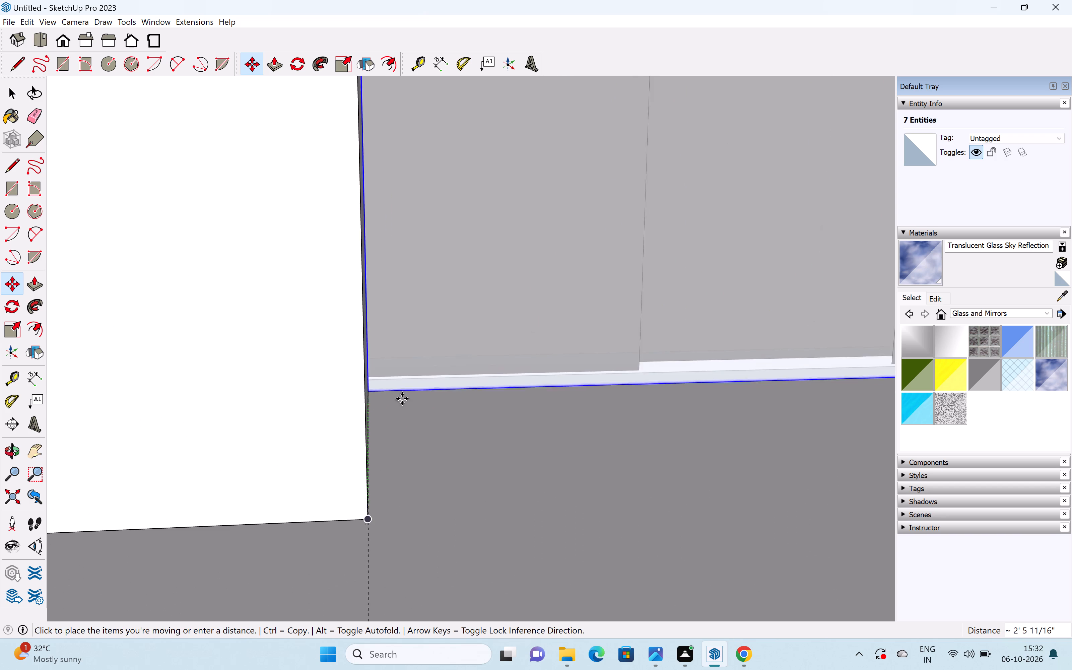
pyautogui.keyDown('shift'); pyautogui.moveTo(459, 450); pyautogui.dragTo(427, 357, button='middle'); pyautogui.keyUp('shift')
pyautogui.click(426, 387)
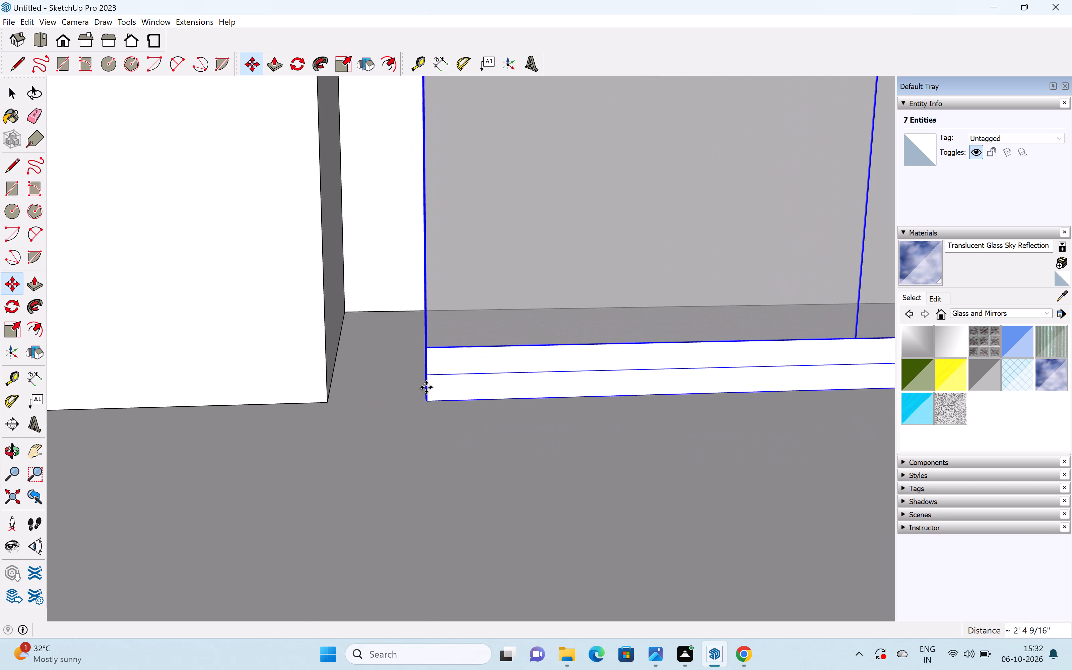
# Move the glass front by its lower corner farther back into the recess, against the side column's inner face, and deselect it.
pyautogui.moveTo(395, 417); pyautogui.dragTo(438, 420, button='middle')
pyautogui.scroll(11, 427, 412)
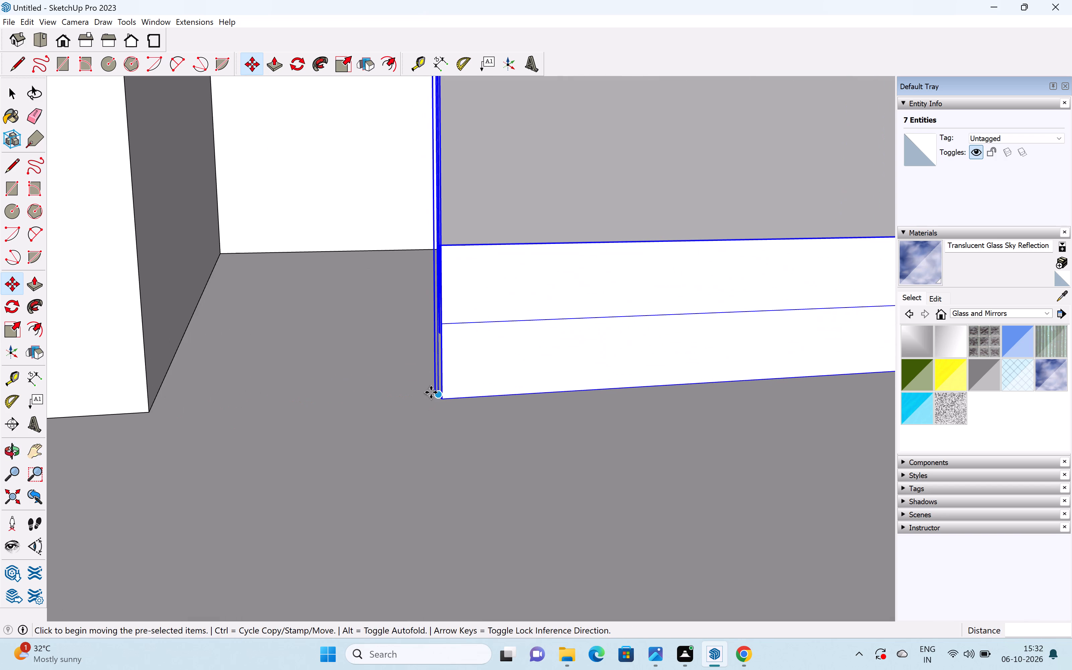
pyautogui.scroll(5, 429, 396)
pyautogui.click(446, 397)
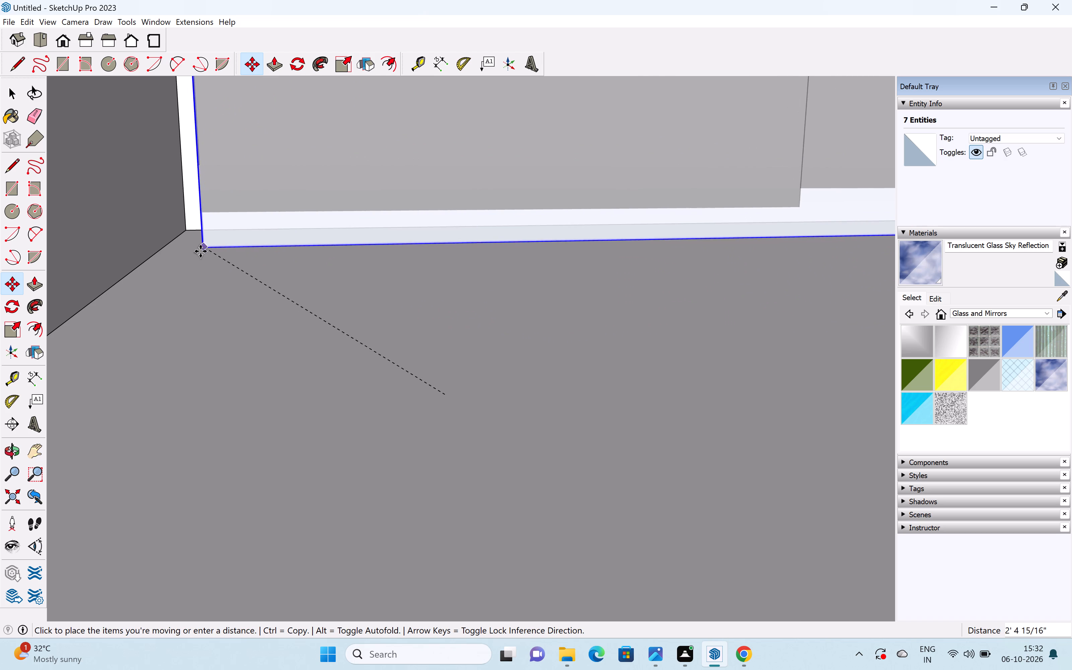
pyautogui.scroll(-1, 213, 292)
pyautogui.keyDown('shift'); pyautogui.moveTo(213, 292); pyautogui.dragTo(366, 355, button='middle'); pyautogui.keyUp('shift')
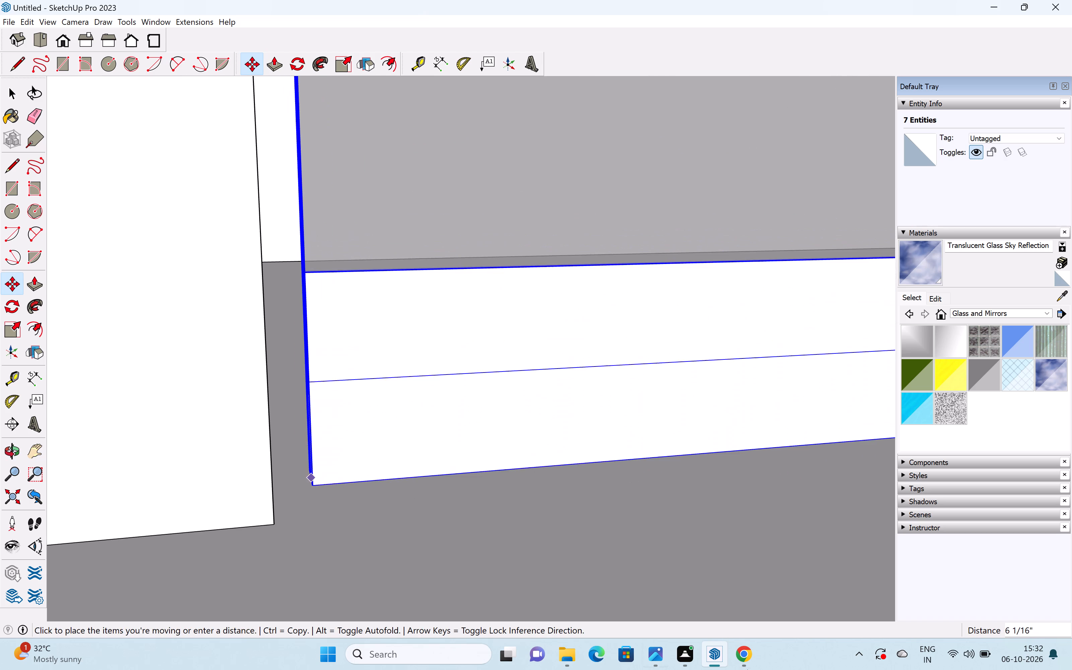
pyautogui.scroll(8, 282, 294)
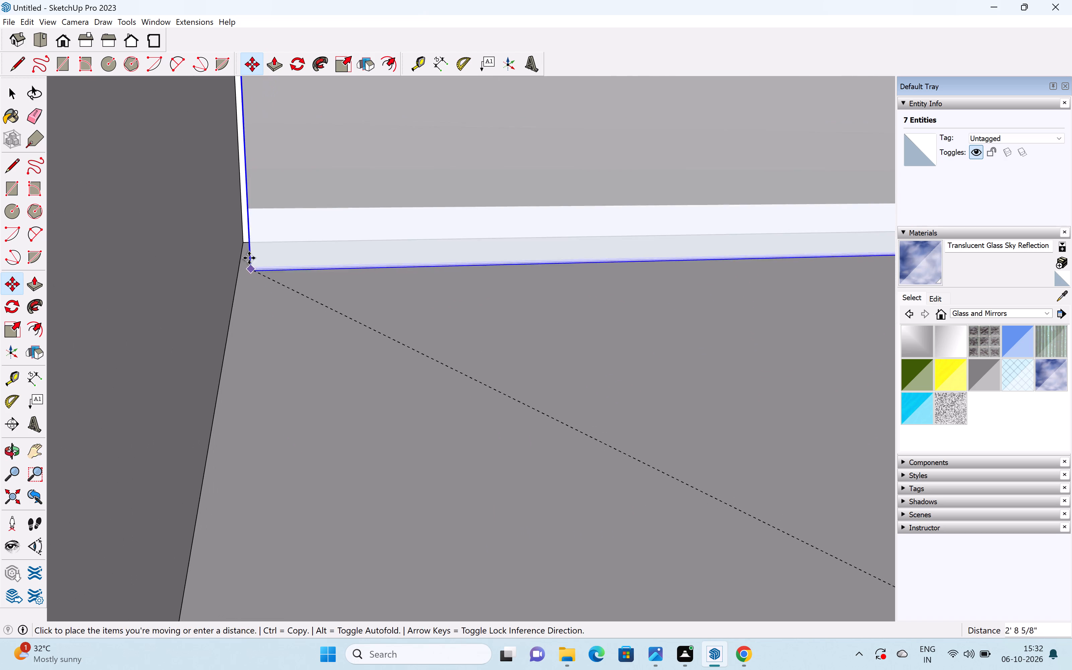
pyautogui.click(240, 258)
pyautogui.scroll(-5, 355, 284)
pyautogui.scroll(1, 360, 292)
pyautogui.scroll(-7, 360, 293)
pyautogui.scroll(1, 364, 297)
pyautogui.scroll(-6, 364, 297)
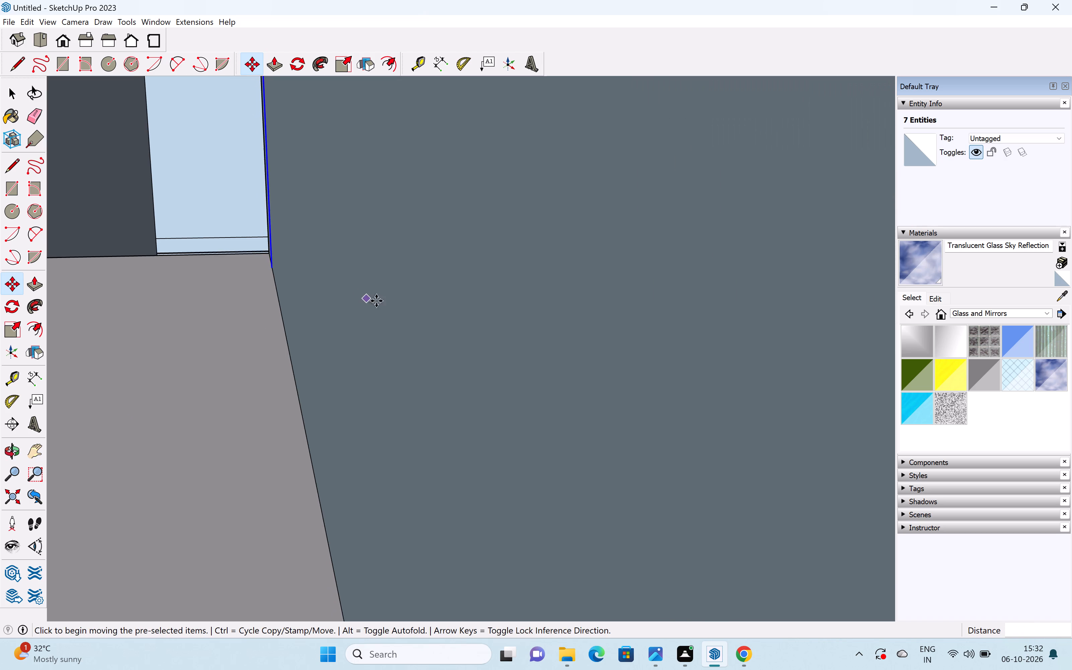
pyautogui.scroll(-20, 376, 301)
pyautogui.scroll(-20, 376, 301)
pyautogui.scroll(-2, 376, 301)
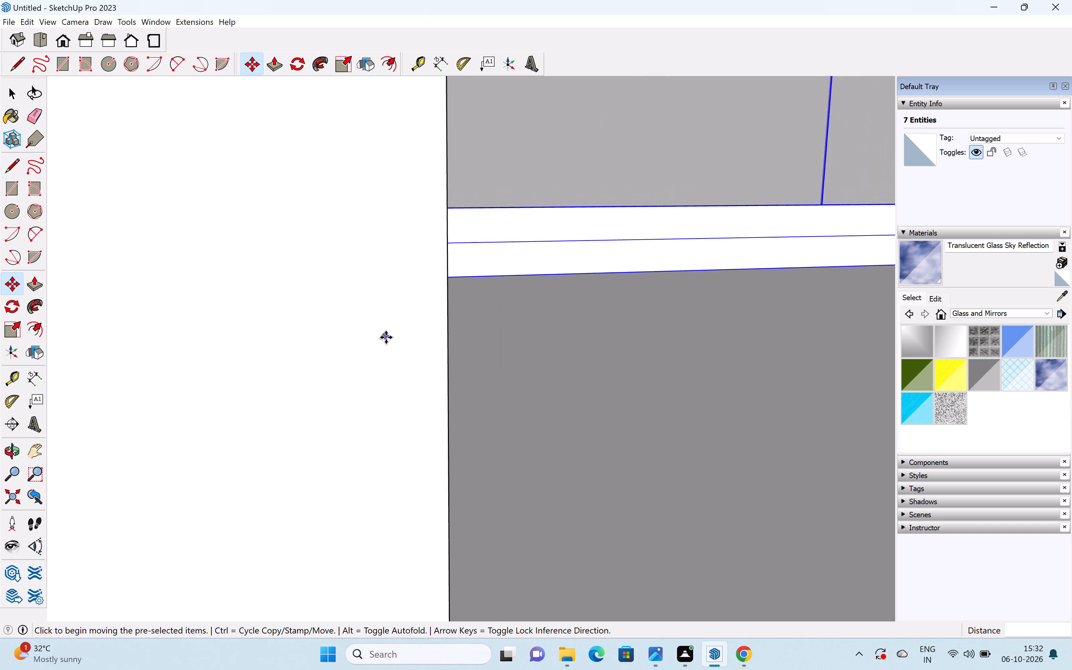
pyautogui.scroll(-20, 386, 337)
pyautogui.scroll(-20, 386, 337)
pyautogui.scroll(-2, 386, 337)
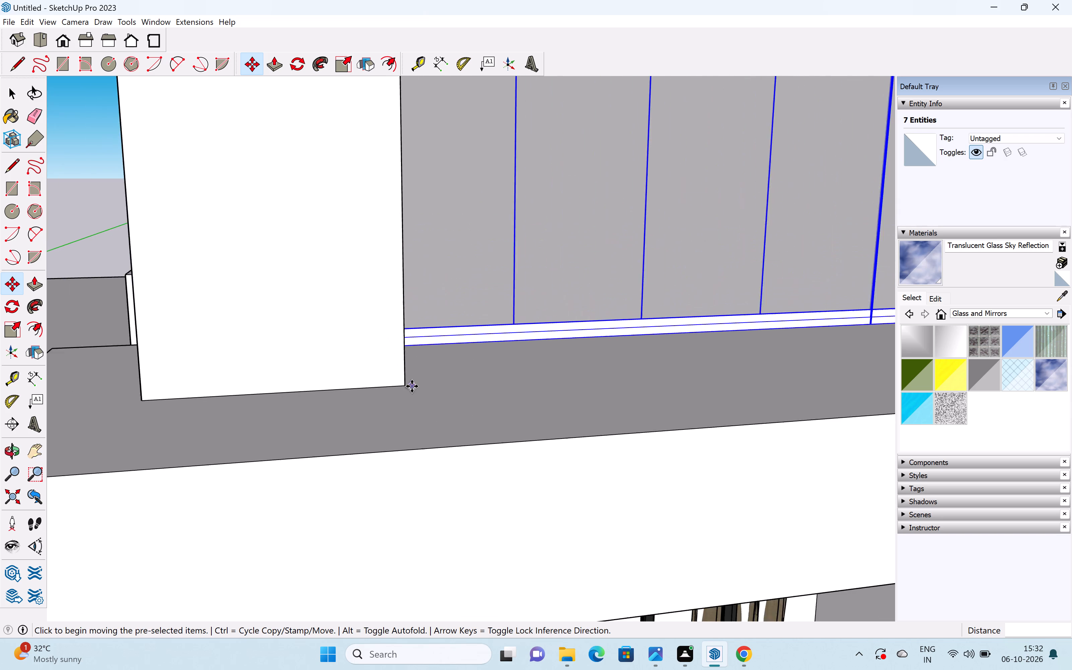
pyautogui.scroll(-18, 412, 386)
pyautogui.press('space')
pyautogui.click(838, 489)
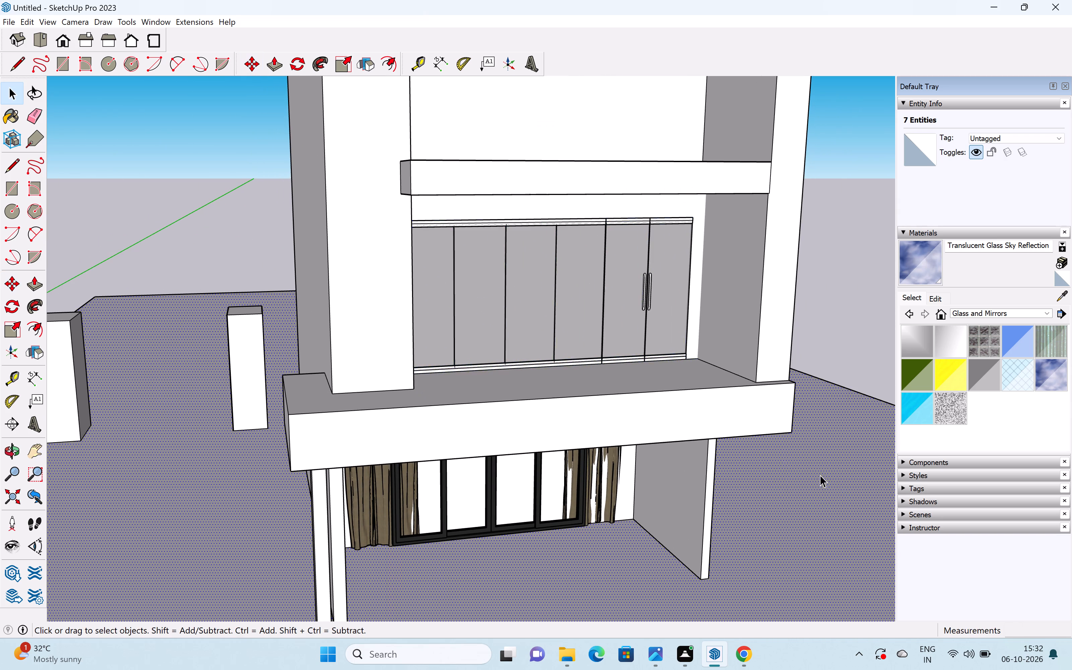
# Examine the building from several angles to check how the glass front and the curtained door sit in their openings.
pyautogui.scroll(-5, 691, 404)
pyautogui.scroll(1, 685, 400)
pyautogui.moveTo(685, 399); pyautogui.dragTo(486, 366, button='middle')
pyautogui.scroll(6, 425, 310)
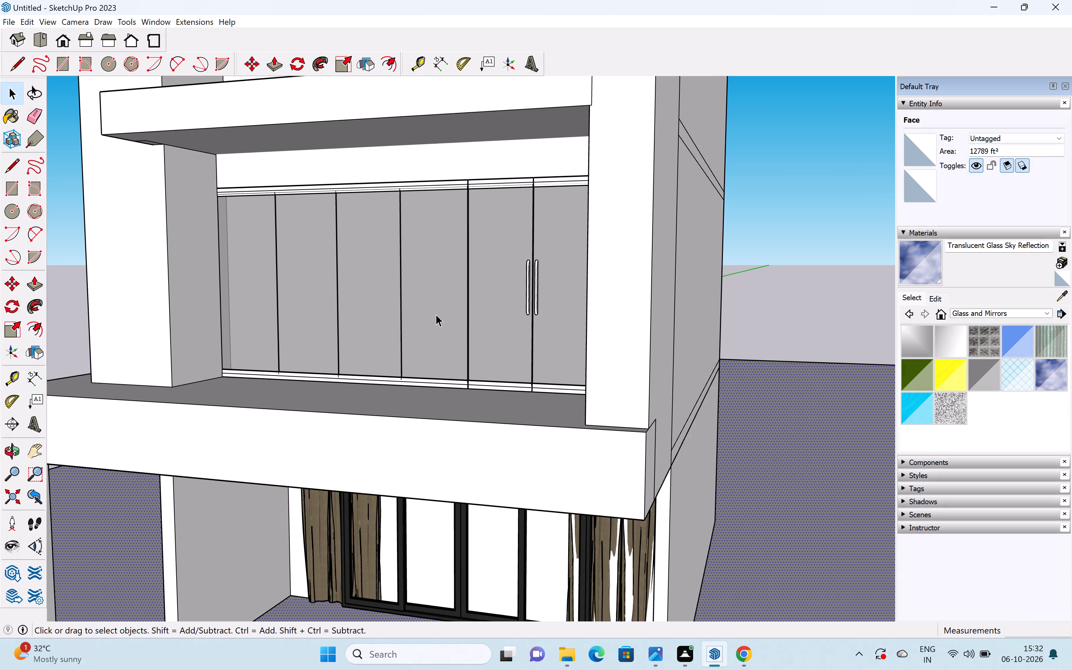
pyautogui.moveTo(441, 315); pyautogui.dragTo(526, 337, button='middle')
pyautogui.scroll(-13, 530, 337)
pyautogui.moveTo(534, 357); pyautogui.dragTo(651, 345, button='middle')
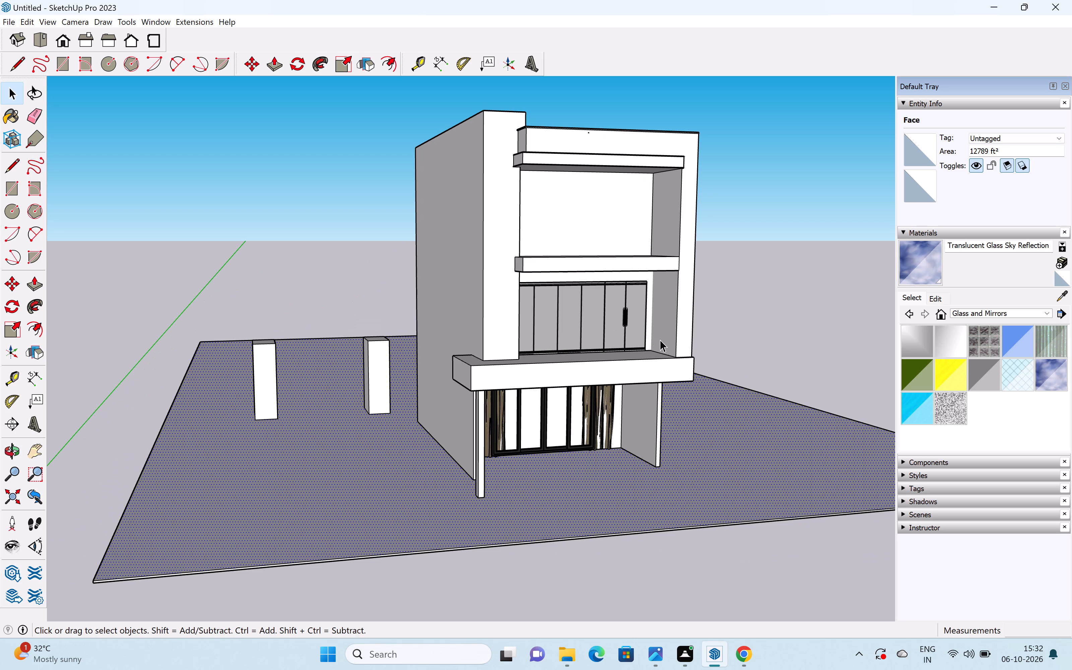
pyautogui.moveTo(663, 339); pyautogui.dragTo(494, 361, button='middle')
pyautogui.click(527, 352)
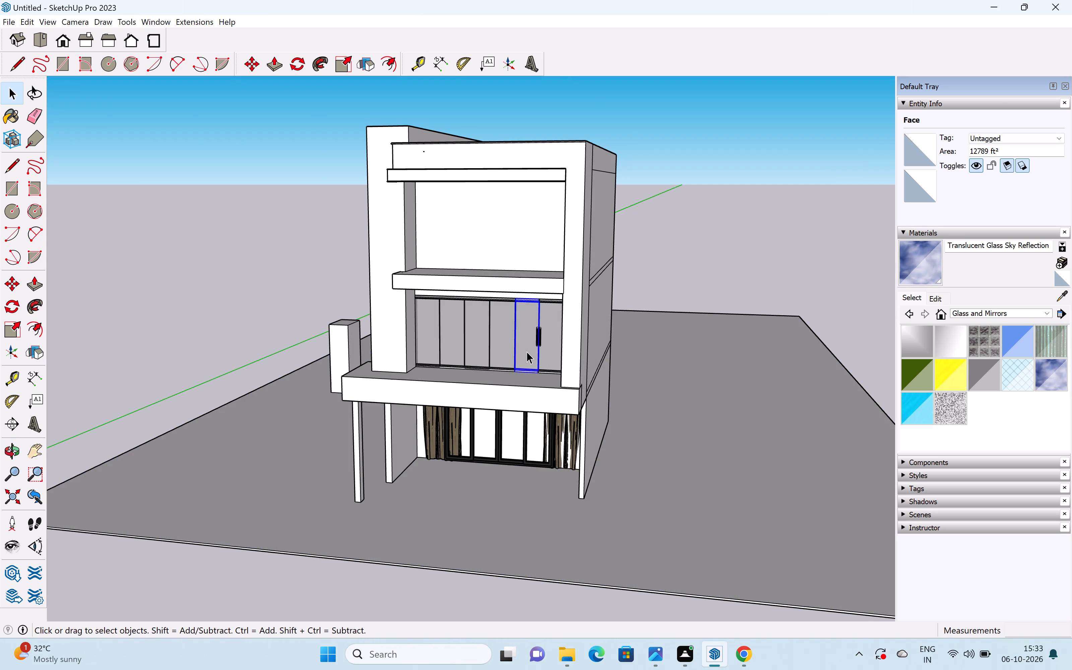
pyautogui.scroll(5, 528, 352)
pyautogui.click(545, 361)
pyautogui.press('space')
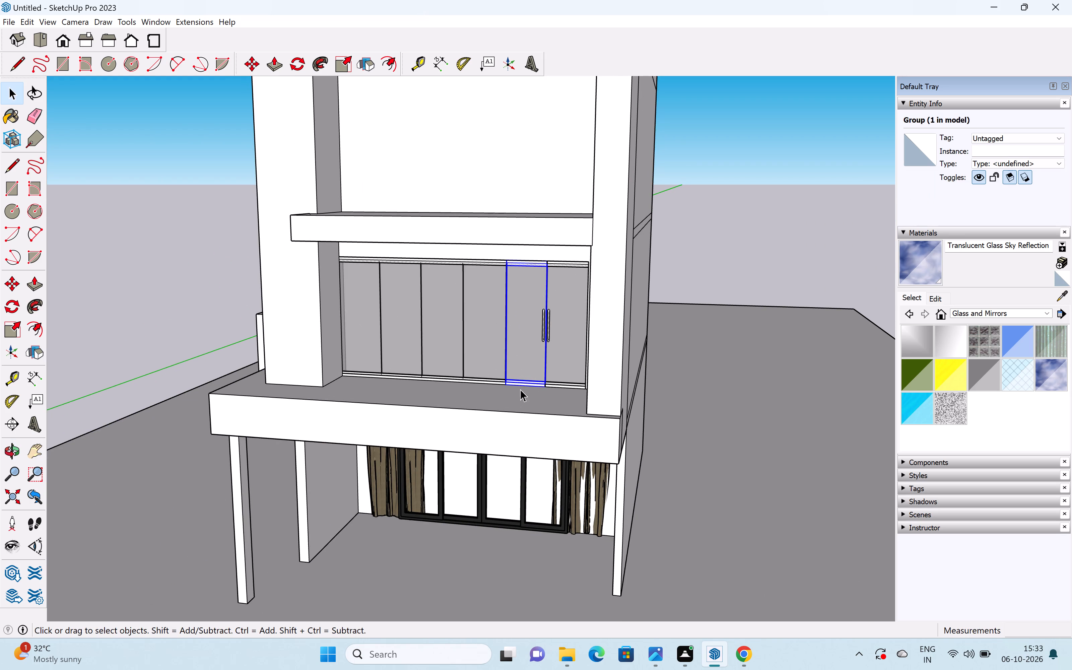
pyautogui.click(752, 388)
pyautogui.scroll(-2, 730, 381)
pyautogui.moveTo(428, 360); pyautogui.dragTo(497, 343, button='middle')
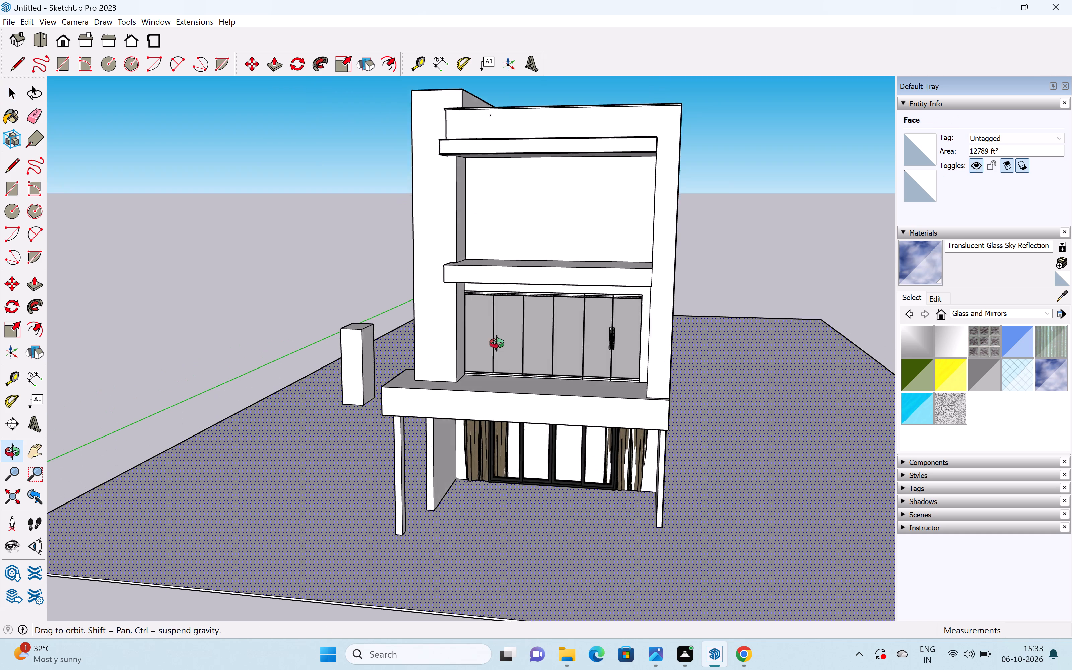
pyautogui.moveTo(497, 343); pyautogui.dragTo(499, 343, button='middle')
pyautogui.scroll(-6, 615, 357)
pyautogui.scroll(-6, 702, 375)
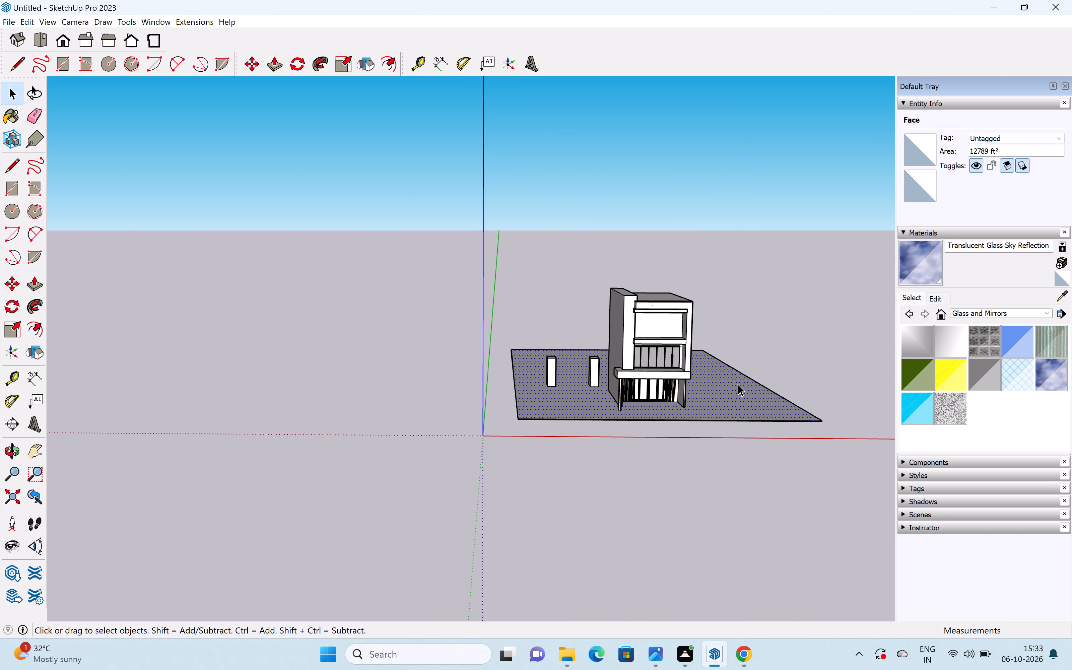
pyautogui.moveTo(718, 384); pyautogui.dragTo(612, 405, button='middle')
pyautogui.scroll(7, 612, 405)
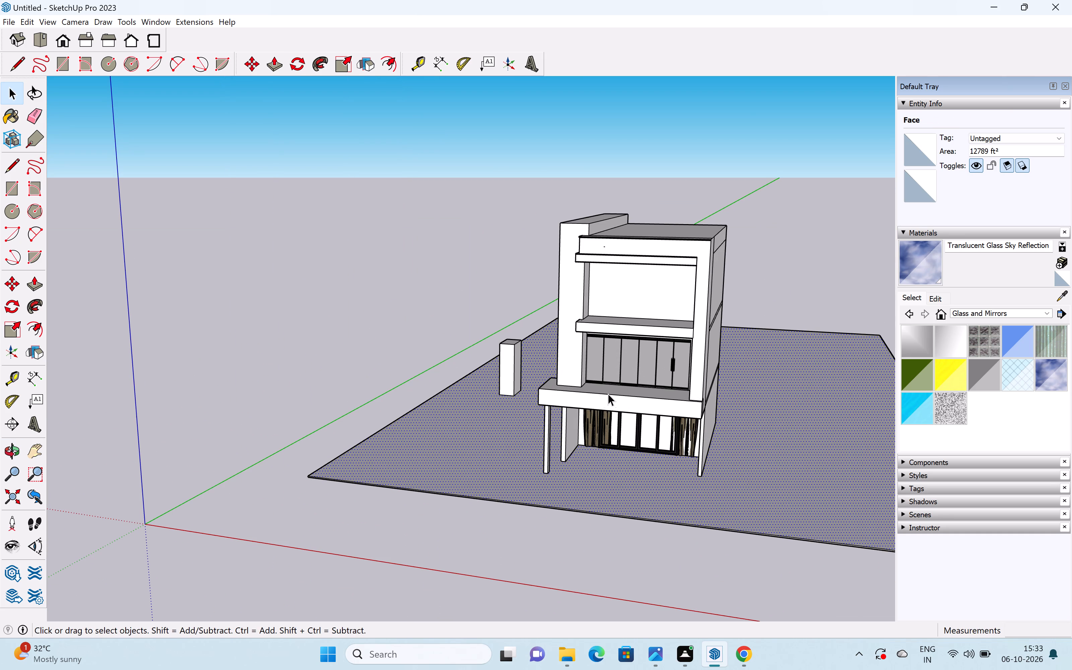
pyautogui.moveTo(652, 396); pyautogui.dragTo(710, 324, button='middle')
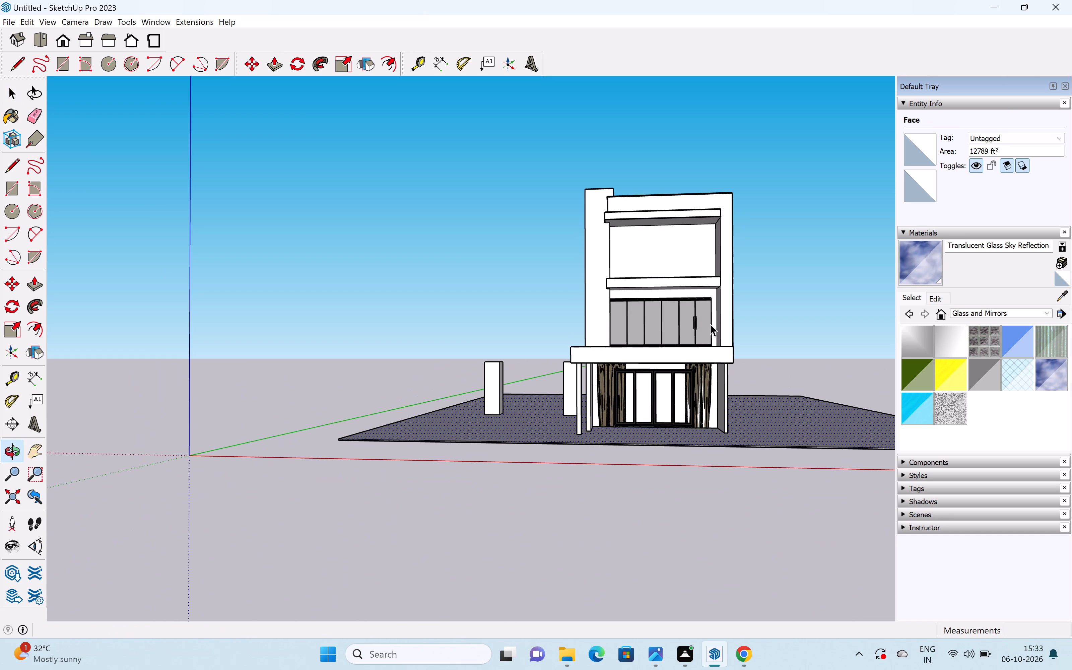
pyautogui.moveTo(711, 324); pyautogui.dragTo(697, 375, button='middle')
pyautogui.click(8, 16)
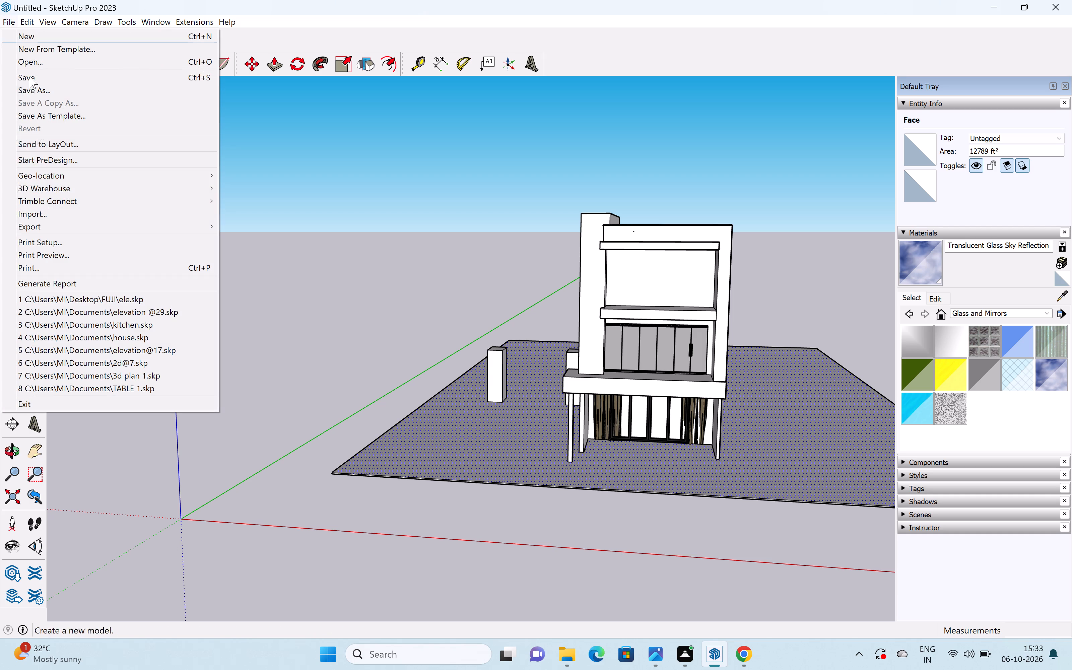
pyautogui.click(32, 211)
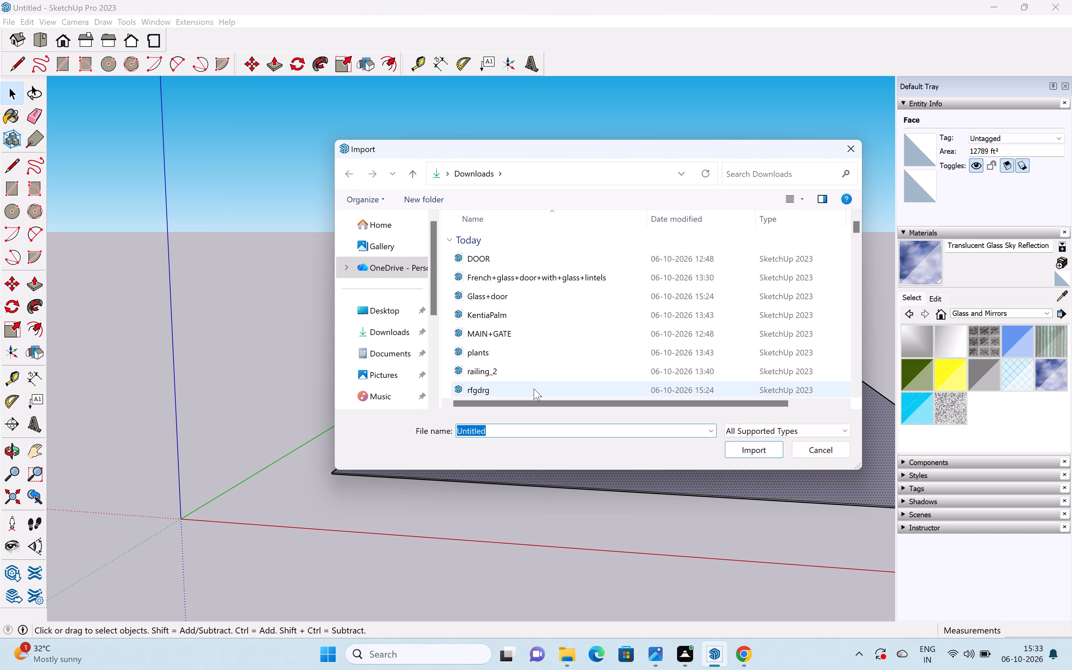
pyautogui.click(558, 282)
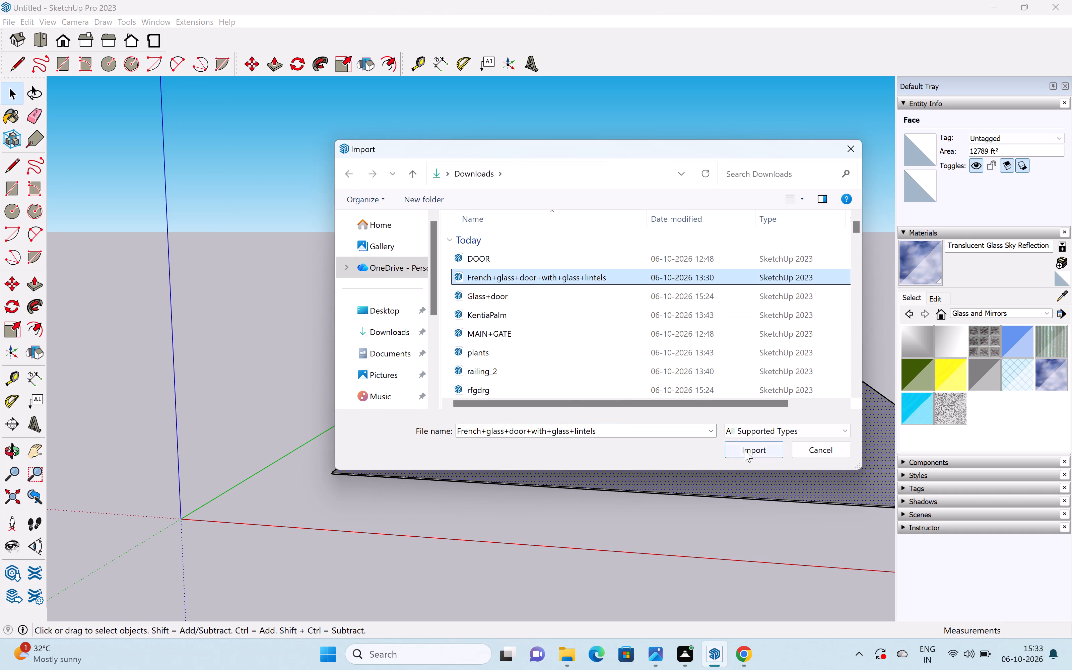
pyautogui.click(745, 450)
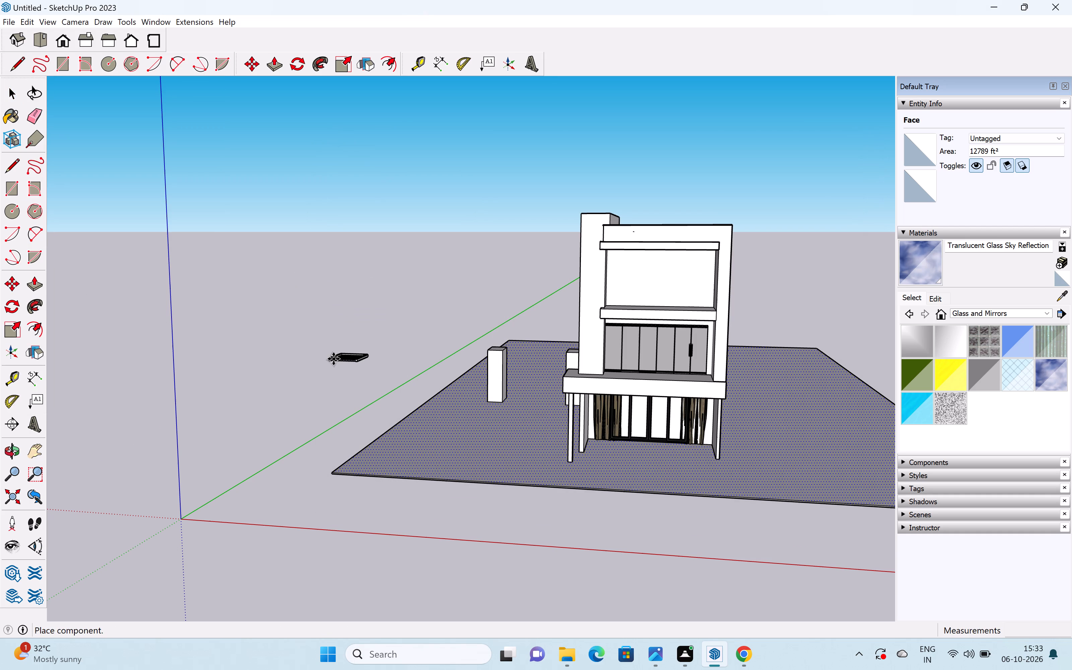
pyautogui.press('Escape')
# Import the Glass+door model from Downloads and place it in the empty space beside the building.
pyautogui.click(1, 18)
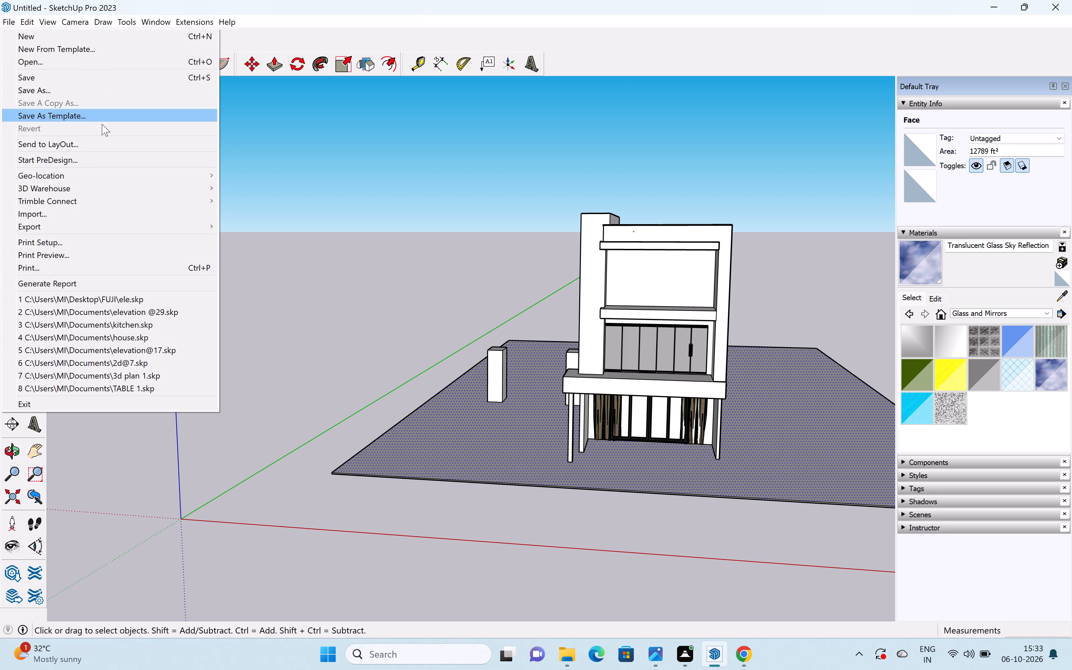
pyautogui.click(52, 216)
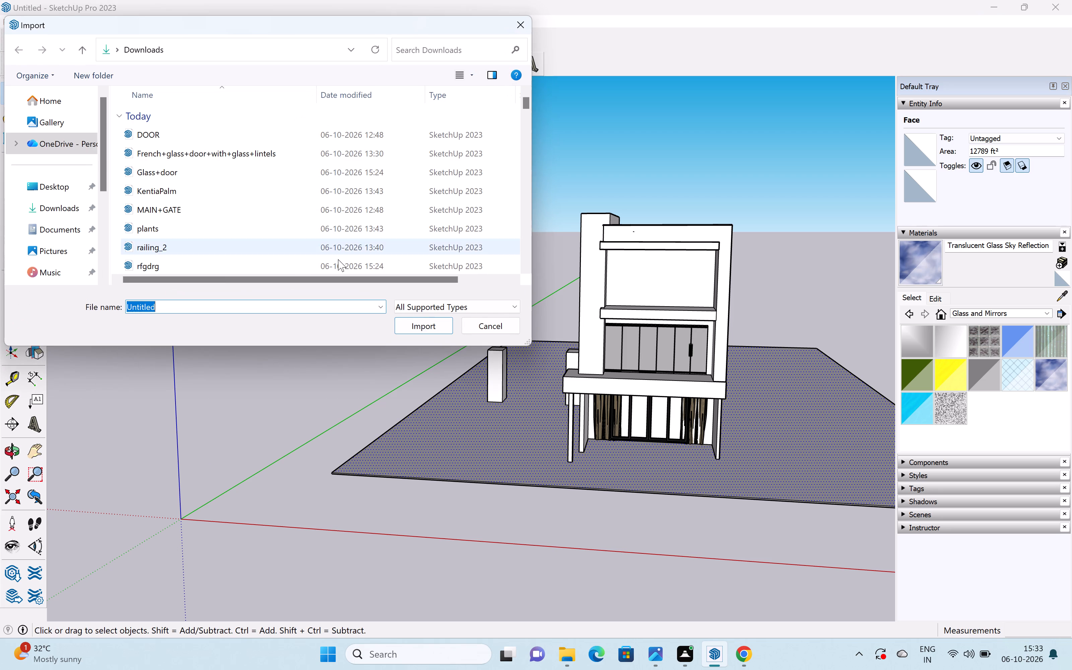
pyautogui.click(187, 174)
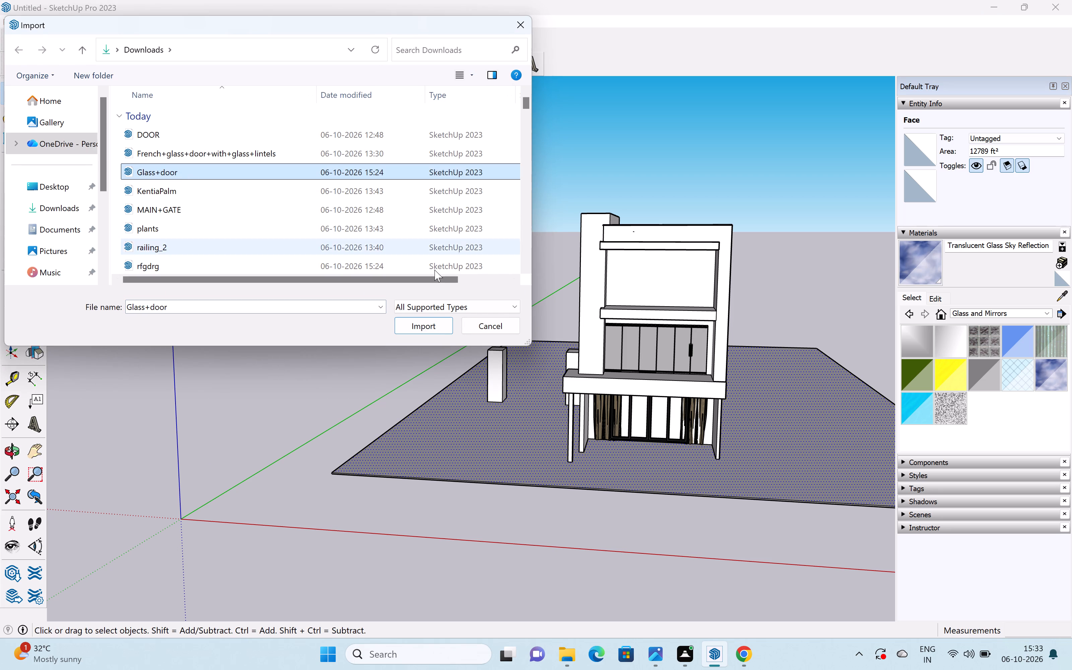
pyautogui.click(439, 324)
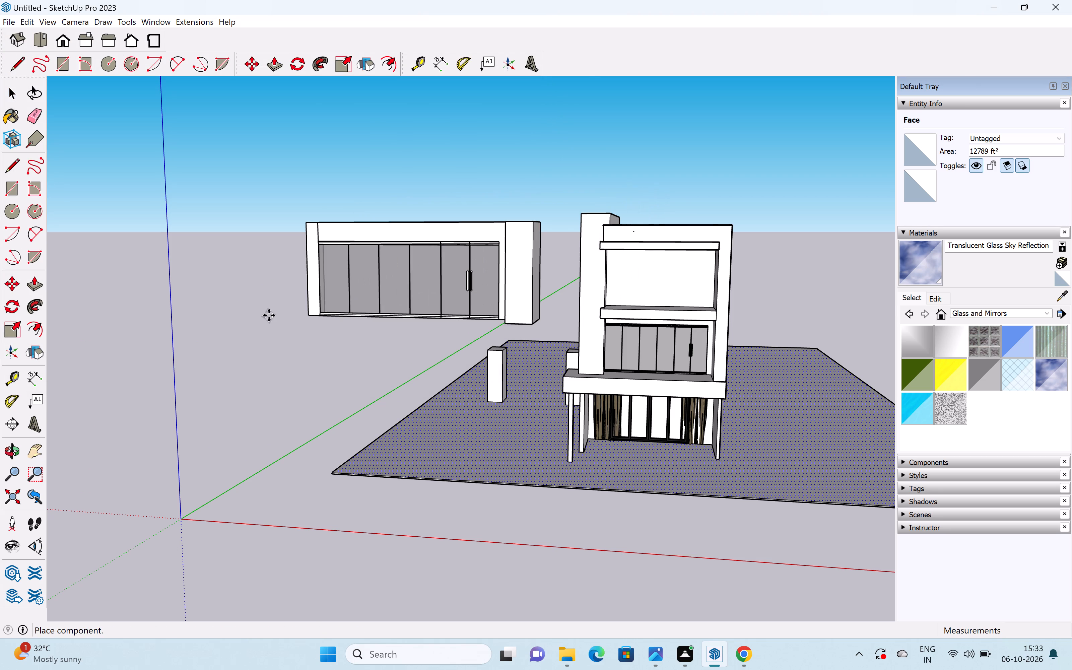
pyautogui.click(269, 315)
pyautogui.press('space')
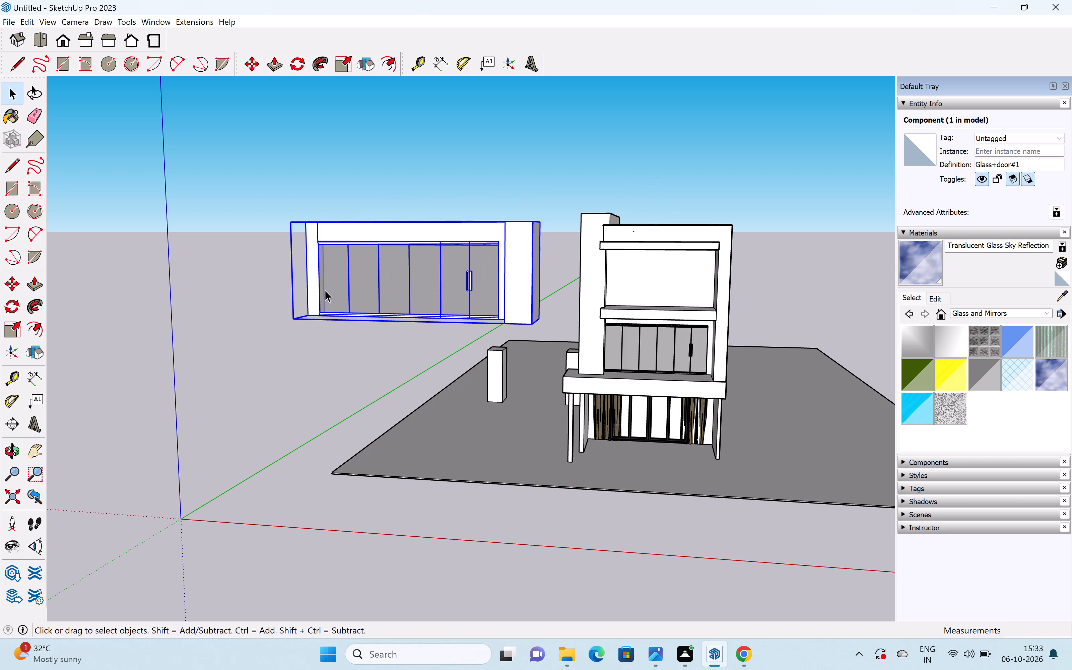
# Scale the imported glass door narrower from both ends, using about 0.75 for the second end, and reduce its height from the top.
pyautogui.press('s')
pyautogui.moveTo(303, 271); pyautogui.dragTo(360, 280)
pyautogui.moveTo(538, 270); pyautogui.dragTo(491, 271)
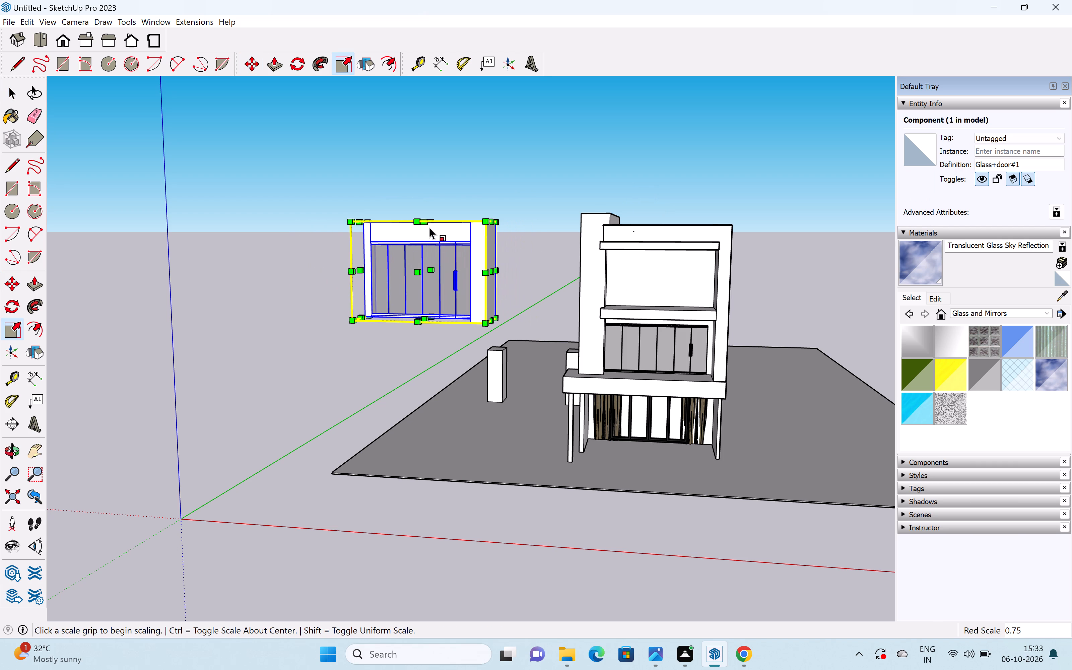
pyautogui.moveTo(422, 223); pyautogui.dragTo(427, 258)
pyautogui.press('space')
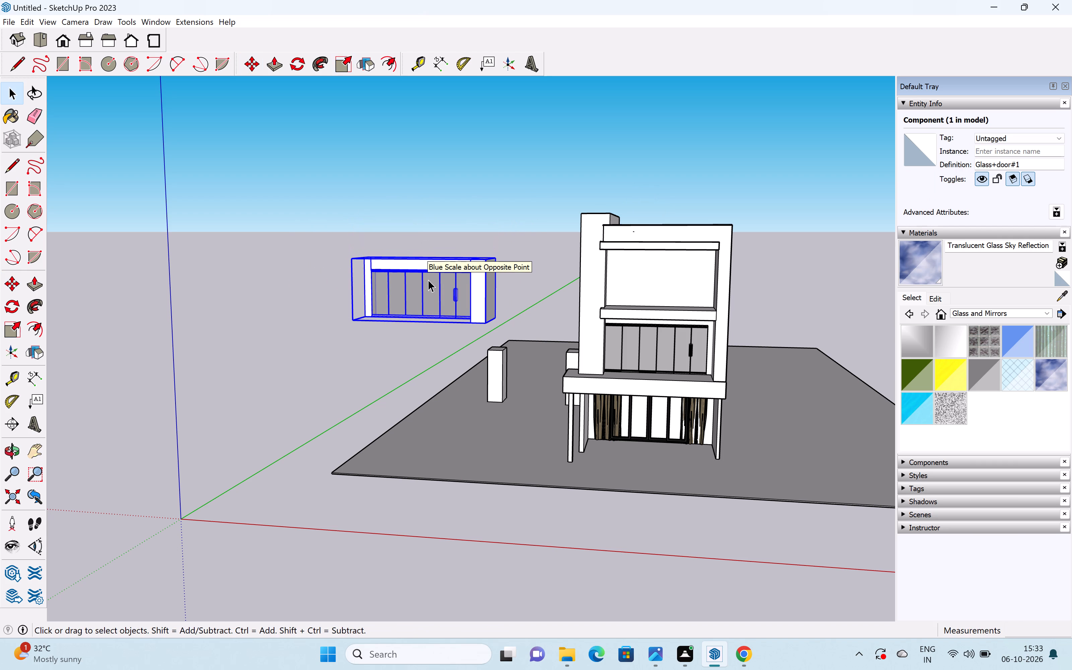
# Scale the imported glass door thinner in depth from its back face, then deselect it.
pyautogui.scroll(1, 509, 294)
pyautogui.press('s')
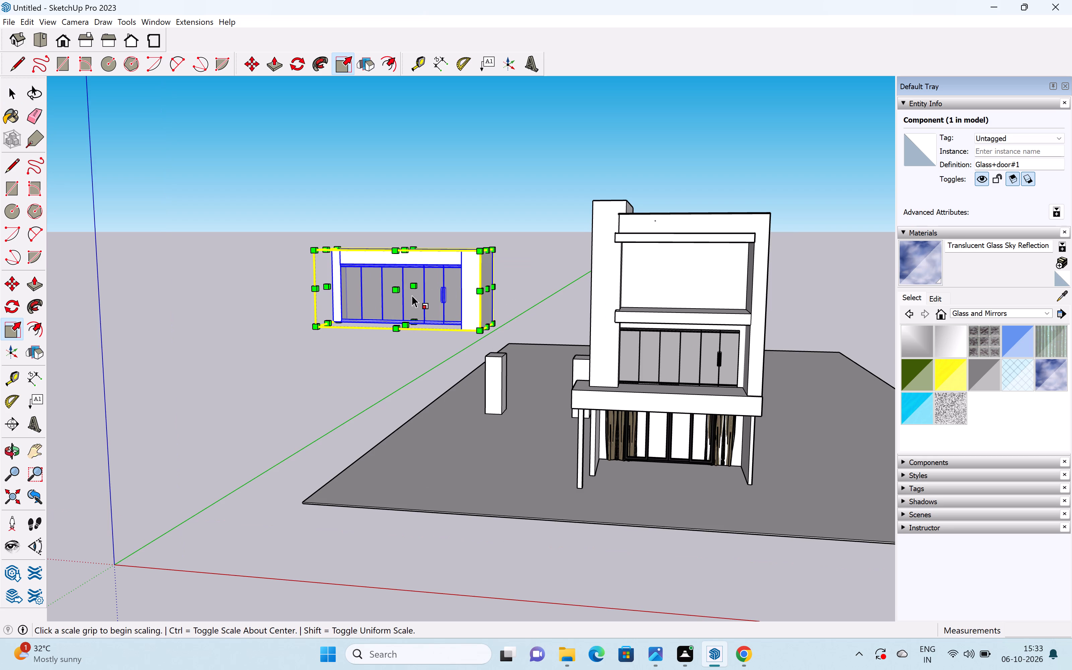
pyautogui.scroll(4, 412, 293)
pyautogui.moveTo(237, 308); pyautogui.dragTo(477, 335, button='middle')
pyautogui.scroll(1, 477, 335)
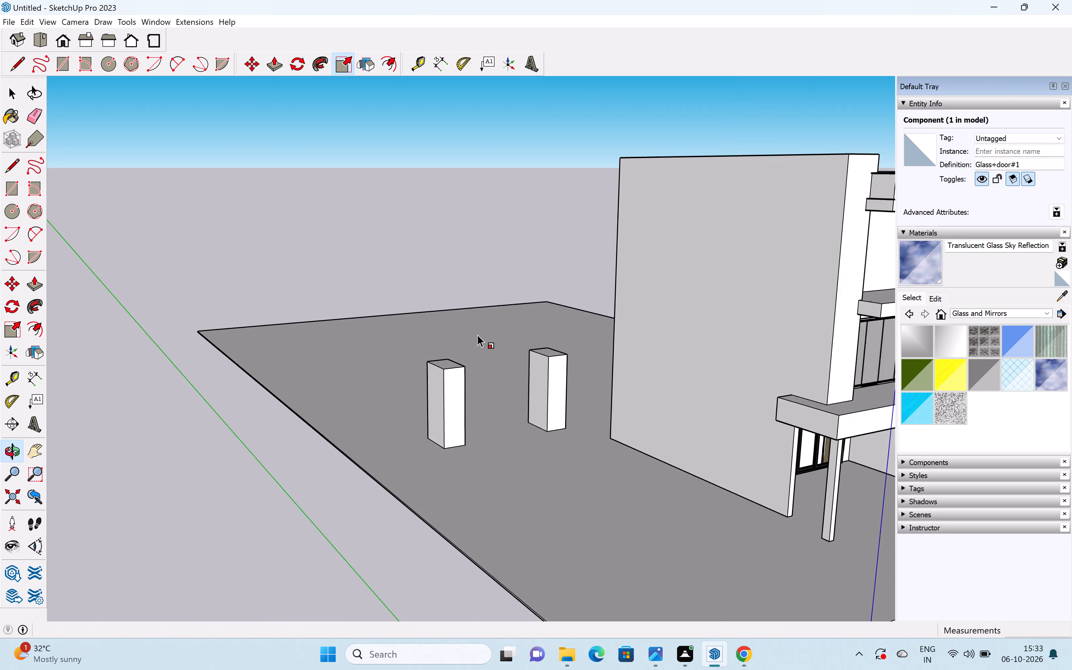
pyautogui.scroll(-6, 478, 335)
pyautogui.moveTo(577, 342); pyautogui.dragTo(630, 355, button='middle')
pyautogui.scroll(7, 703, 346)
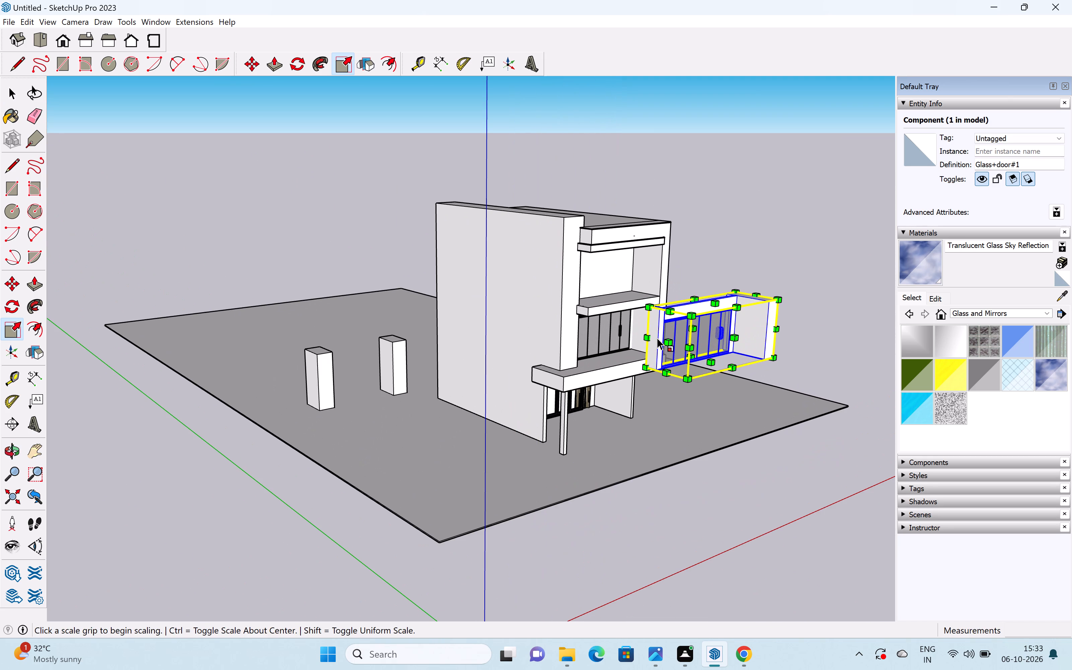
pyautogui.moveTo(695, 331); pyautogui.dragTo(703, 340)
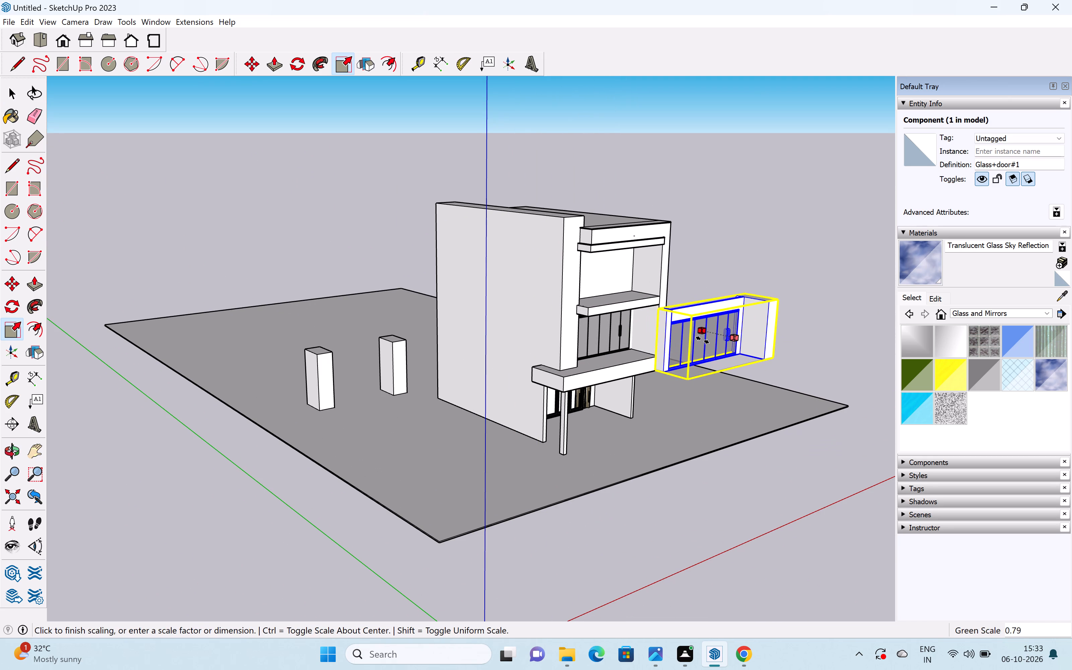
pyautogui.moveTo(703, 340); pyautogui.dragTo(721, 365)
pyautogui.press('space')
pyautogui.click(790, 316)
pyautogui.scroll(4, 708, 352)
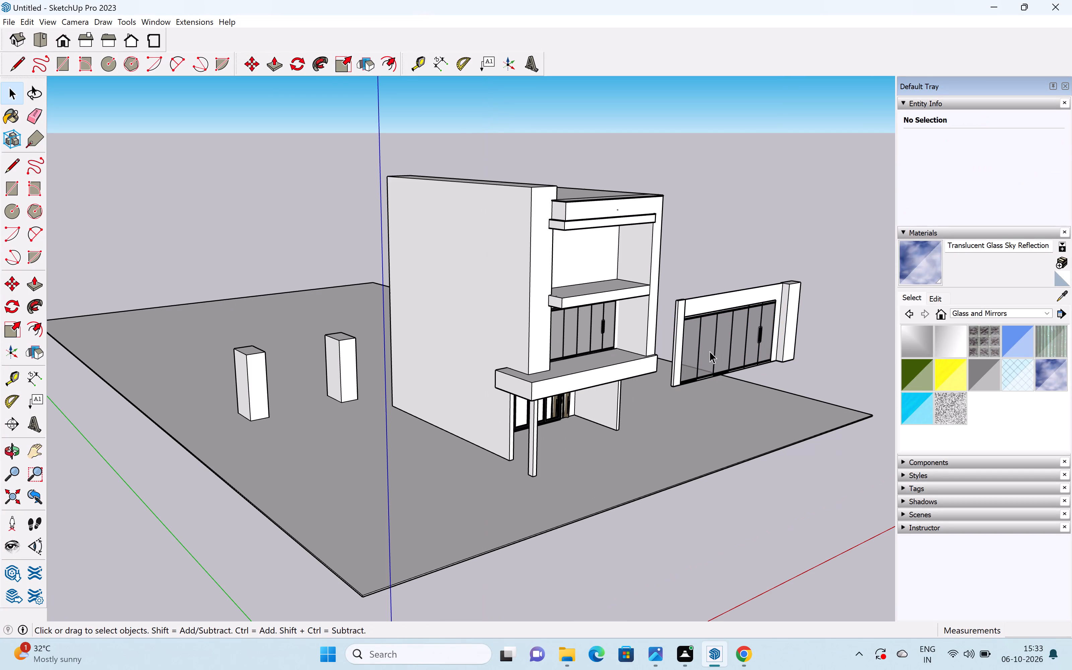
# Scale the glass door narrower from the end nearest the building and lower its height from the top.
pyautogui.press('s')
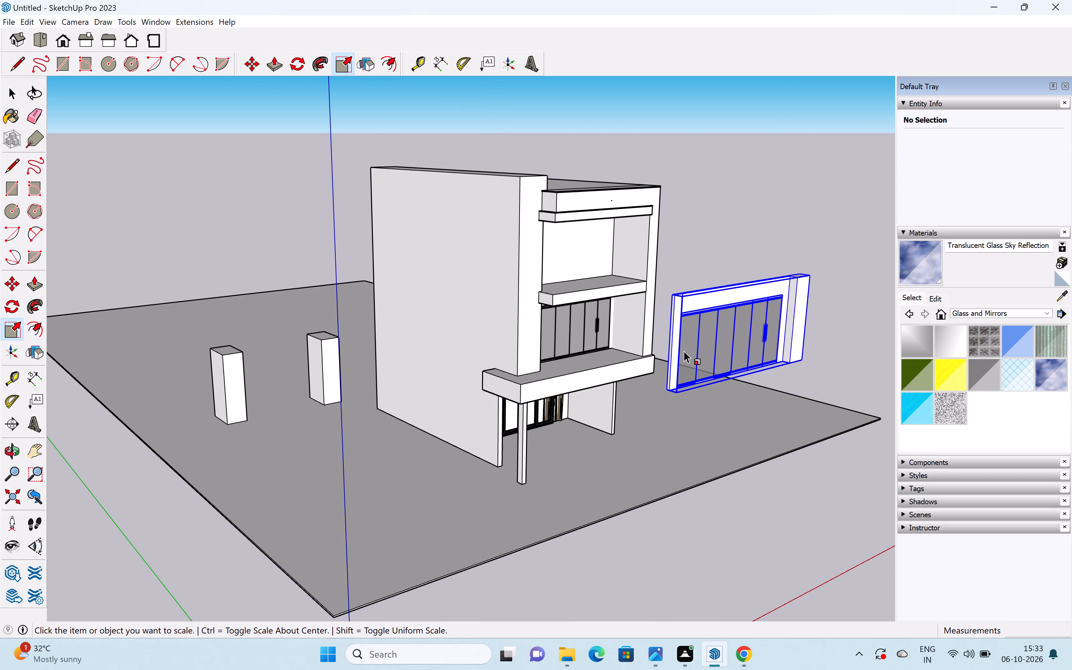
pyautogui.press('s')
pyautogui.moveTo(674, 343); pyautogui.dragTo(715, 333)
pyautogui.moveTo(760, 281); pyautogui.dragTo(760, 297)
pyautogui.press('space')
pyautogui.click(744, 275)
# Move the glass door by its lower corner from beside the building onto the top-floor slab, inside the upper opening.
pyautogui.scroll(3, 736, 375)
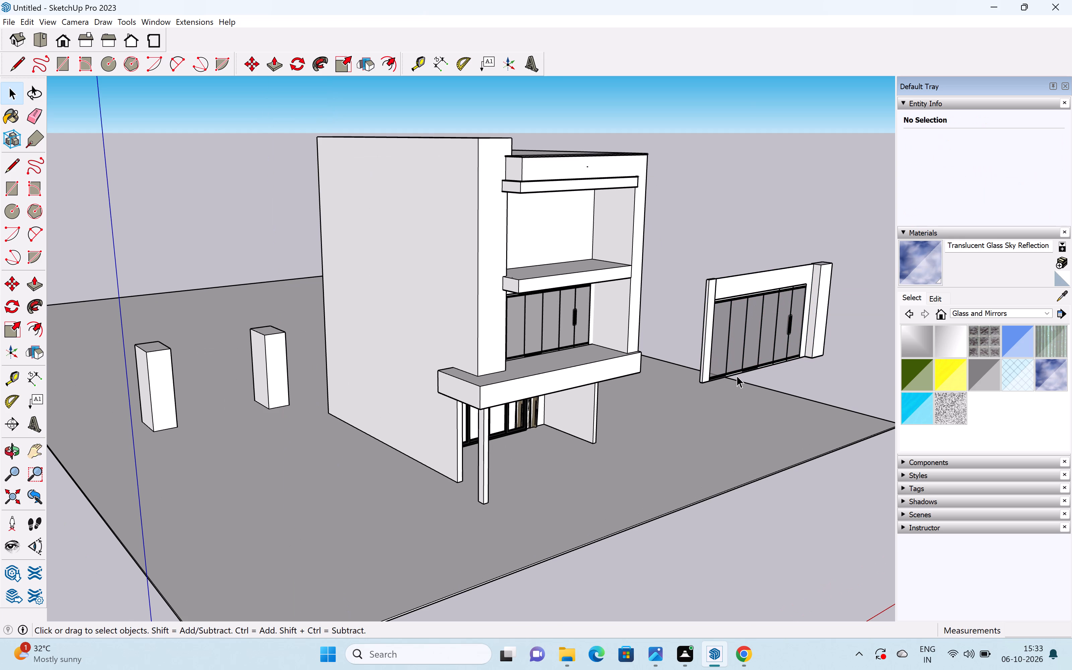
pyautogui.press('m')
pyautogui.scroll(5, 702, 400)
pyautogui.scroll(-4, 711, 339)
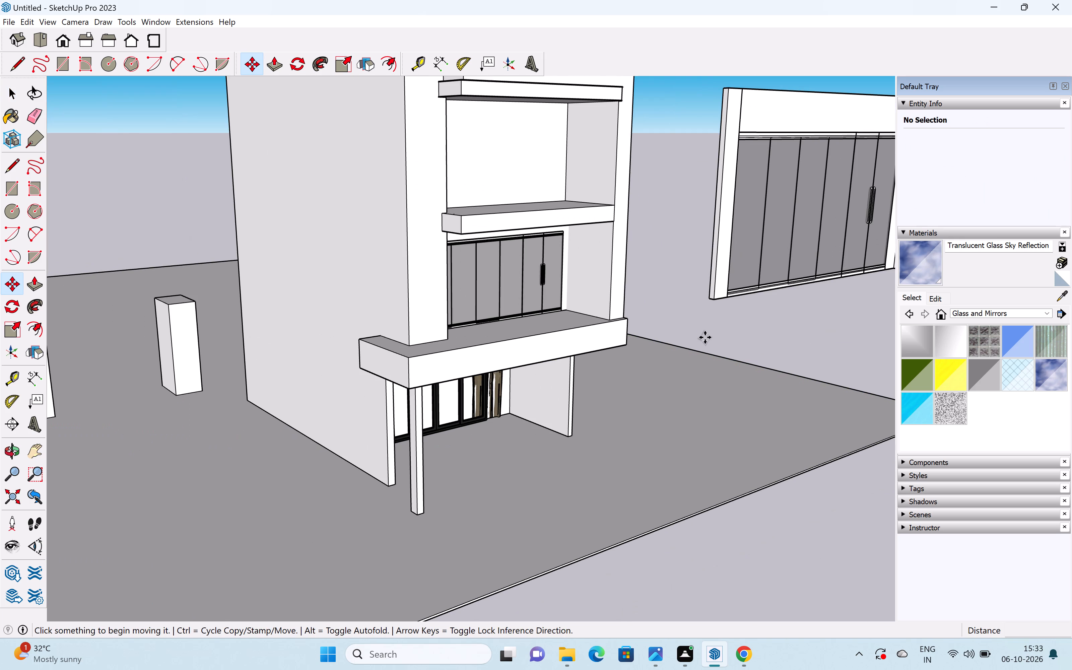
pyautogui.press('space')
pyautogui.click(750, 242)
pyautogui.press('m')
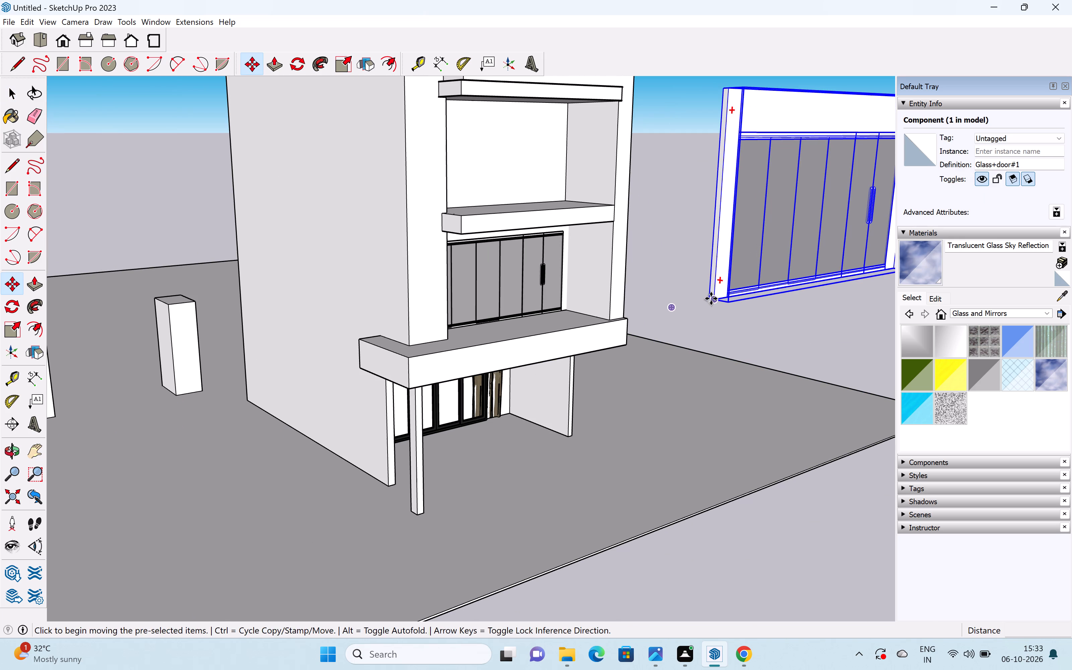
pyautogui.click(711, 298)
pyautogui.scroll(4, 480, 198)
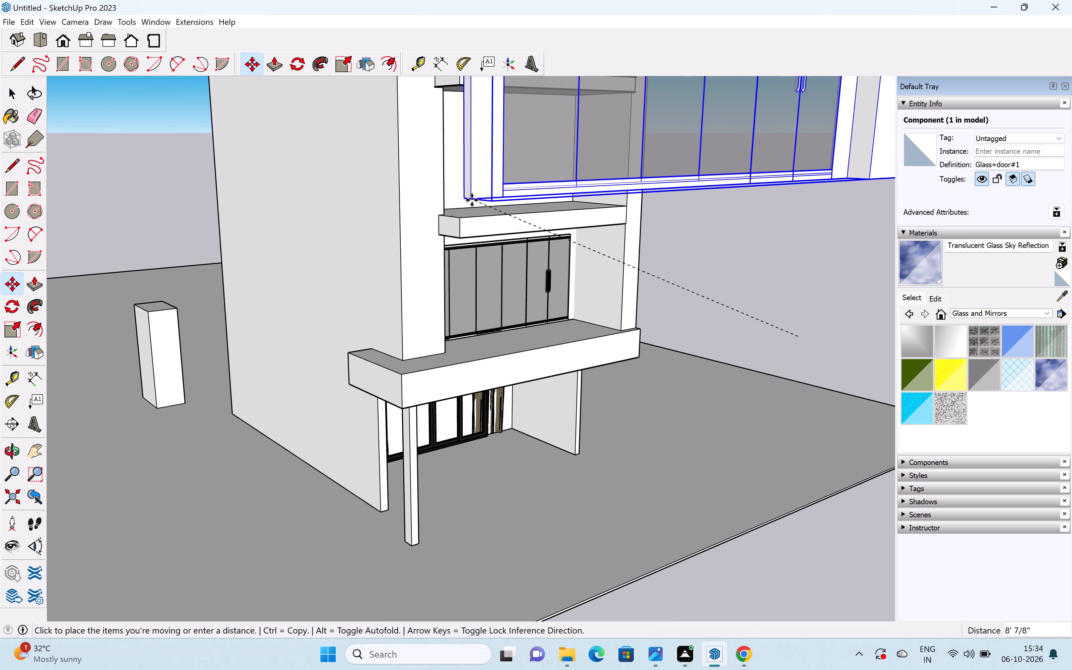
pyautogui.scroll(-3, 472, 201)
pyautogui.scroll(-1, 525, 215)
pyautogui.moveTo(525, 215); pyautogui.dragTo(329, 255, button='middle')
pyautogui.scroll(6, 374, 213)
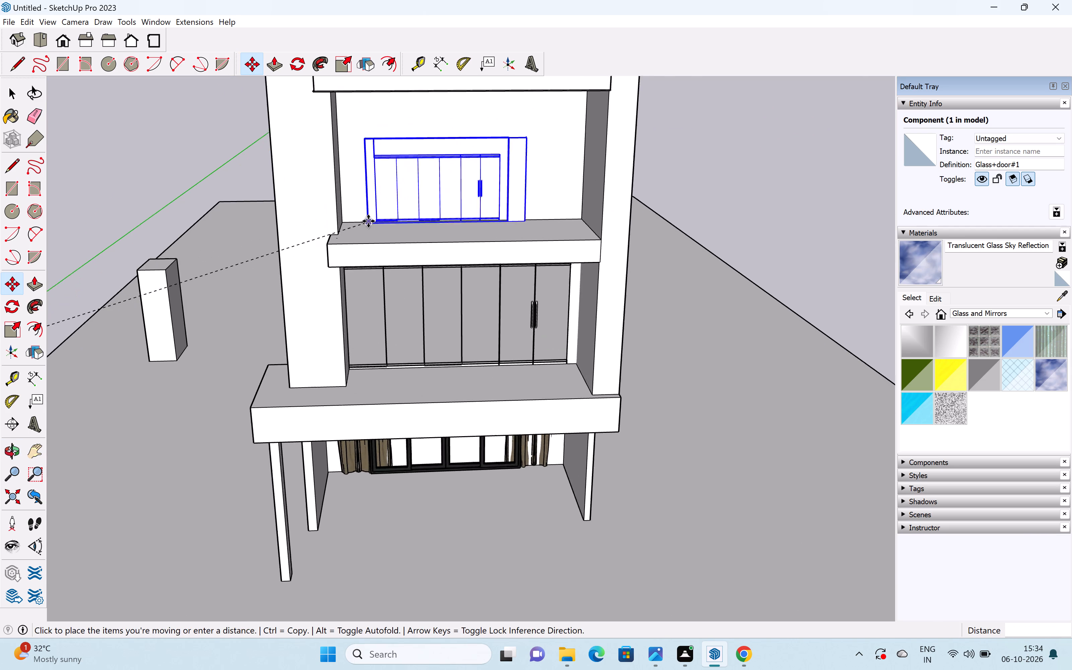
pyautogui.scroll(16, 354, 219)
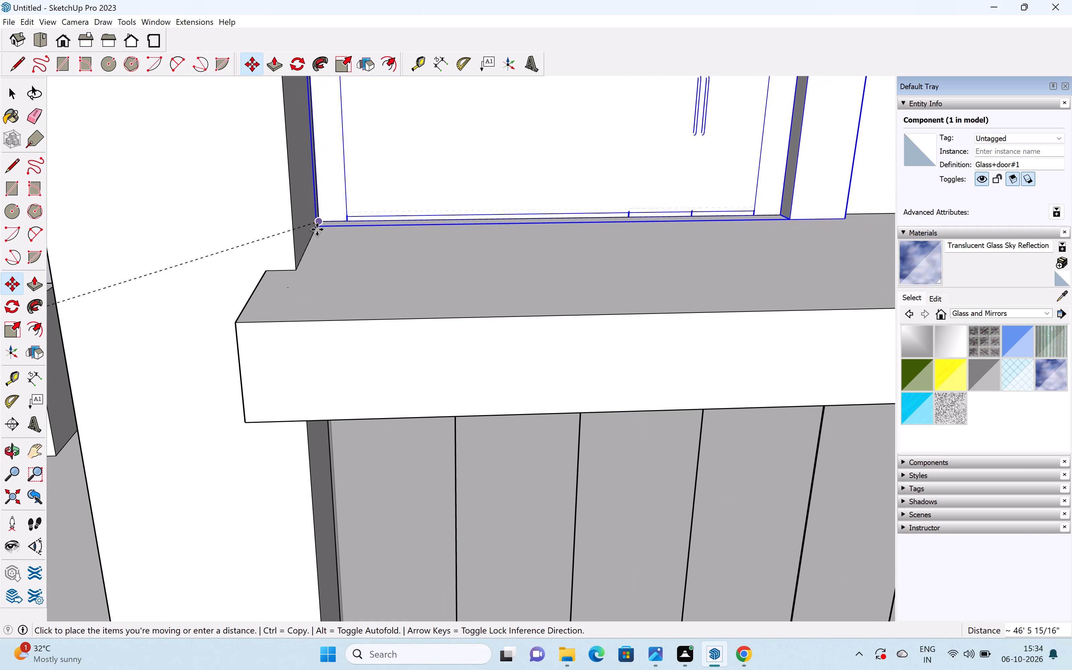
pyautogui.click(317, 229)
# Move the glass door by its lower corner slightly forward on the top-floor slab, clear of the back wall.
pyautogui.scroll(-9, 349, 245)
pyautogui.press('m')
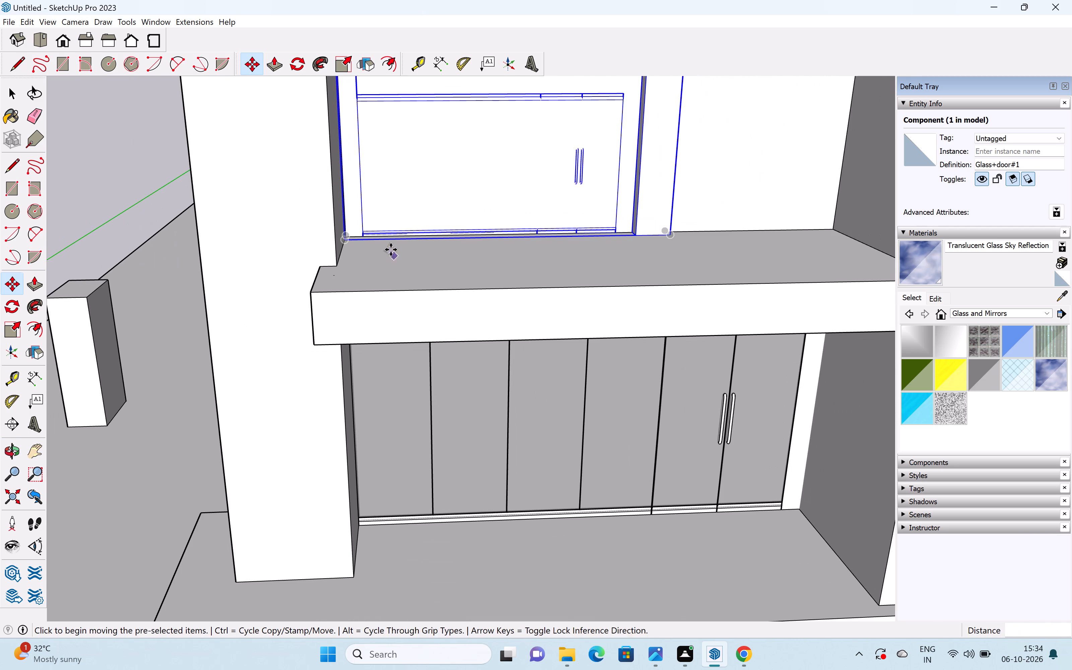
pyautogui.click(347, 240)
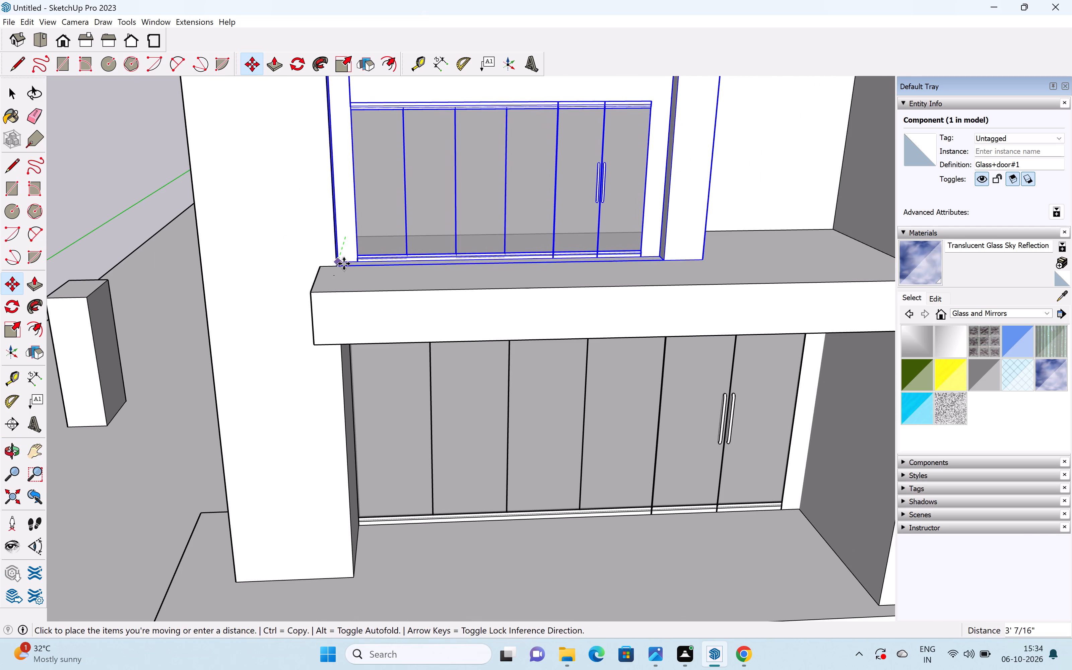
pyautogui.scroll(3, 349, 264)
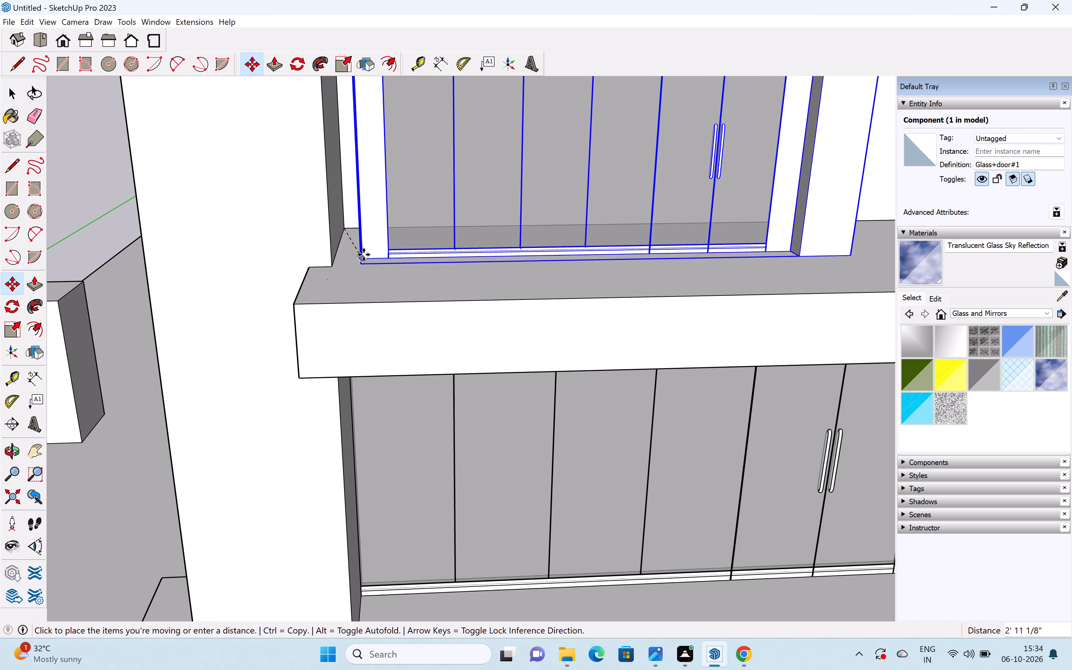
pyautogui.moveTo(362, 254); pyautogui.dragTo(375, 259, button='middle')
pyautogui.scroll(6, 363, 247)
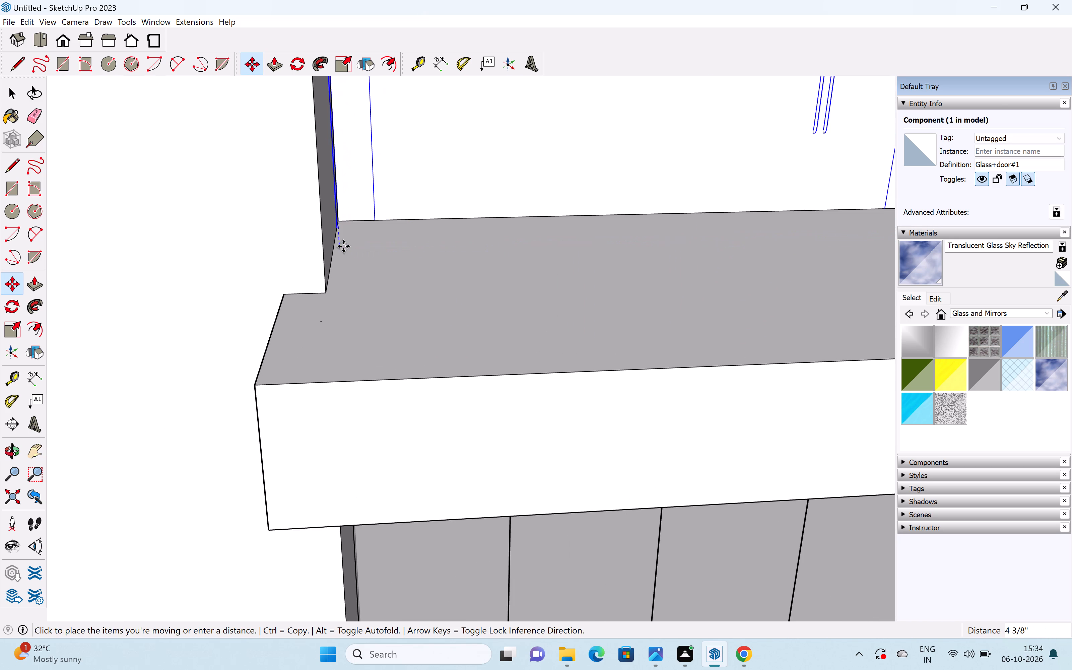
pyautogui.click(348, 245)
# Move the glass door by its lower corner sideways against the inner face of the opening's side column.
pyautogui.scroll(-3, 376, 256)
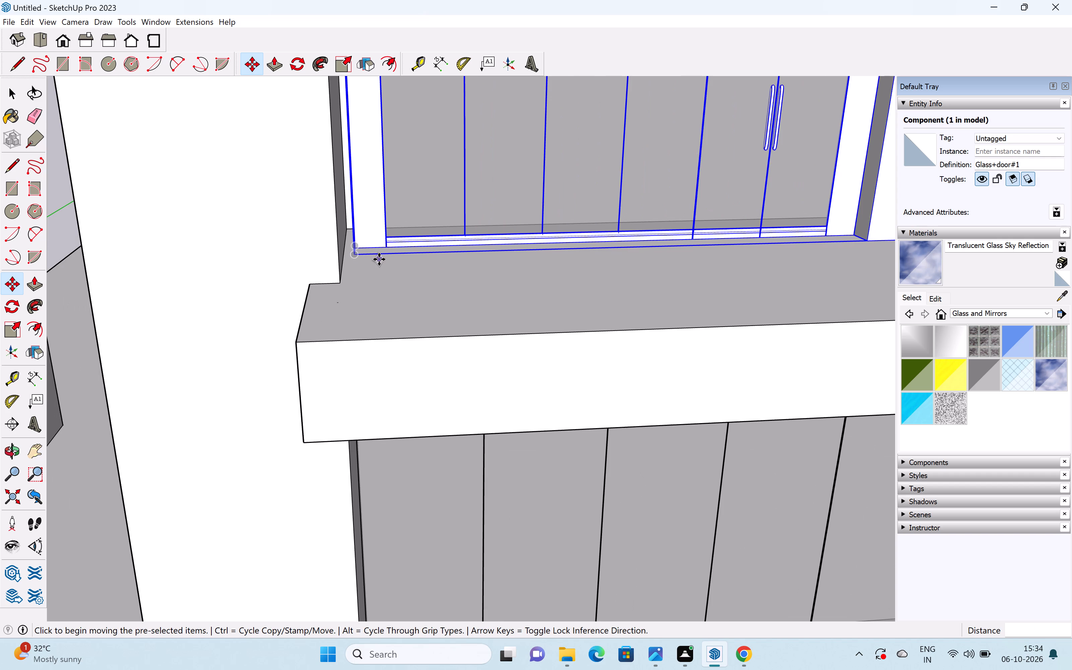
pyautogui.keyDown('shift'); pyautogui.moveTo(379, 259); pyautogui.dragTo(436, 349, button='middle'); pyautogui.keyUp('shift')
pyautogui.scroll(16, 406, 325)
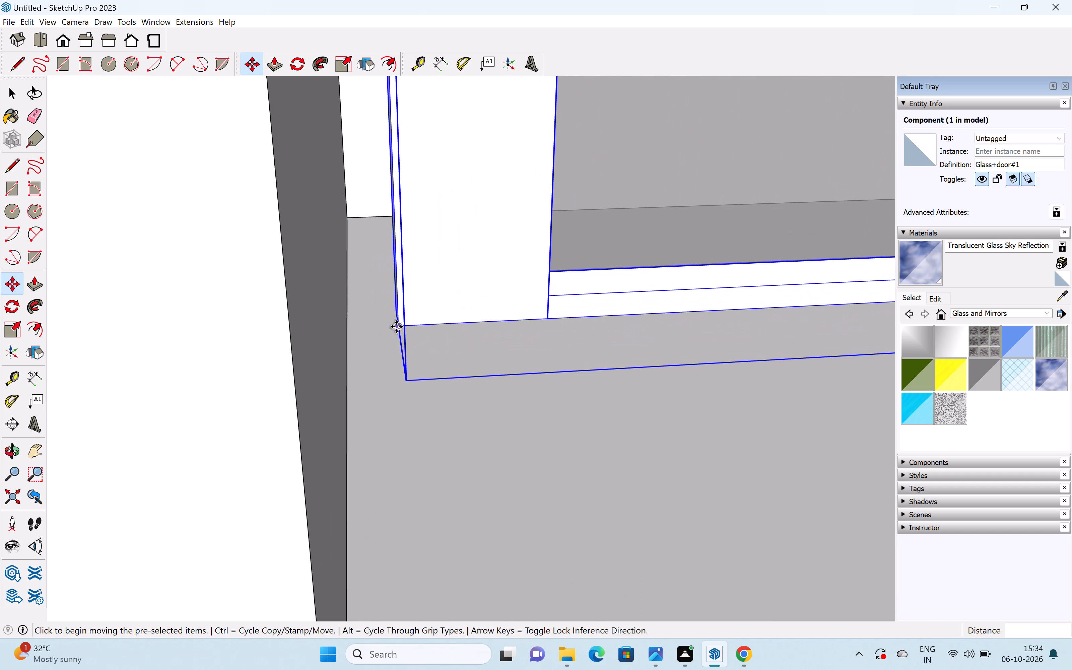
pyautogui.click(396, 326)
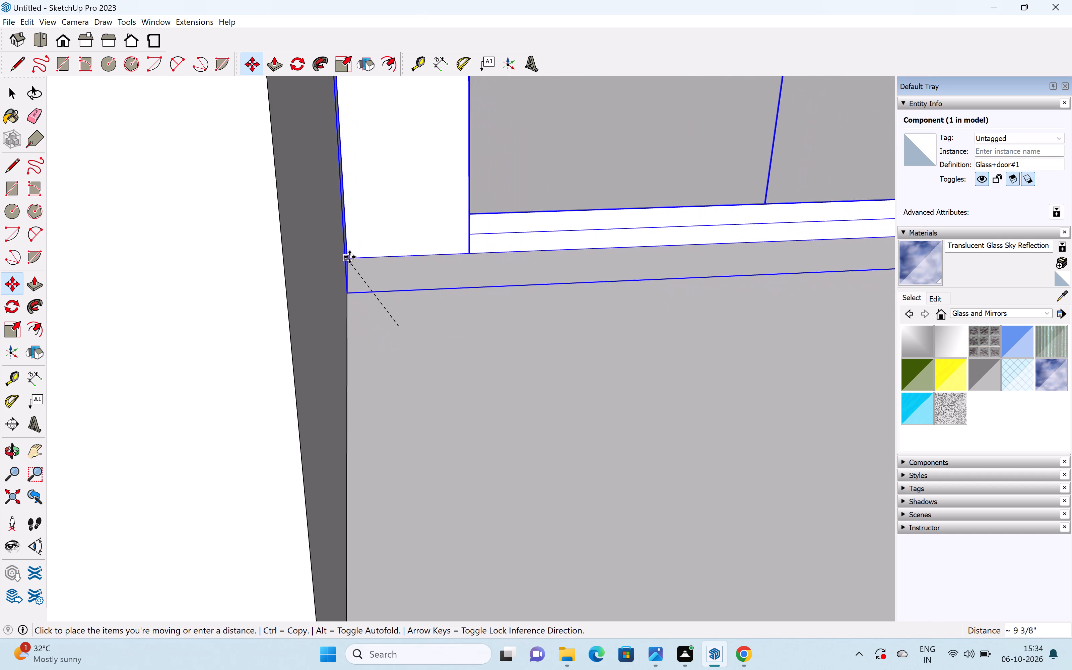
pyautogui.click(349, 256)
pyautogui.scroll(-16, 419, 283)
pyautogui.press('space')
# Move the glass door by its far lower back corner until it sits against the back wall's base on the top floor.
pyautogui.scroll(-12, 495, 351)
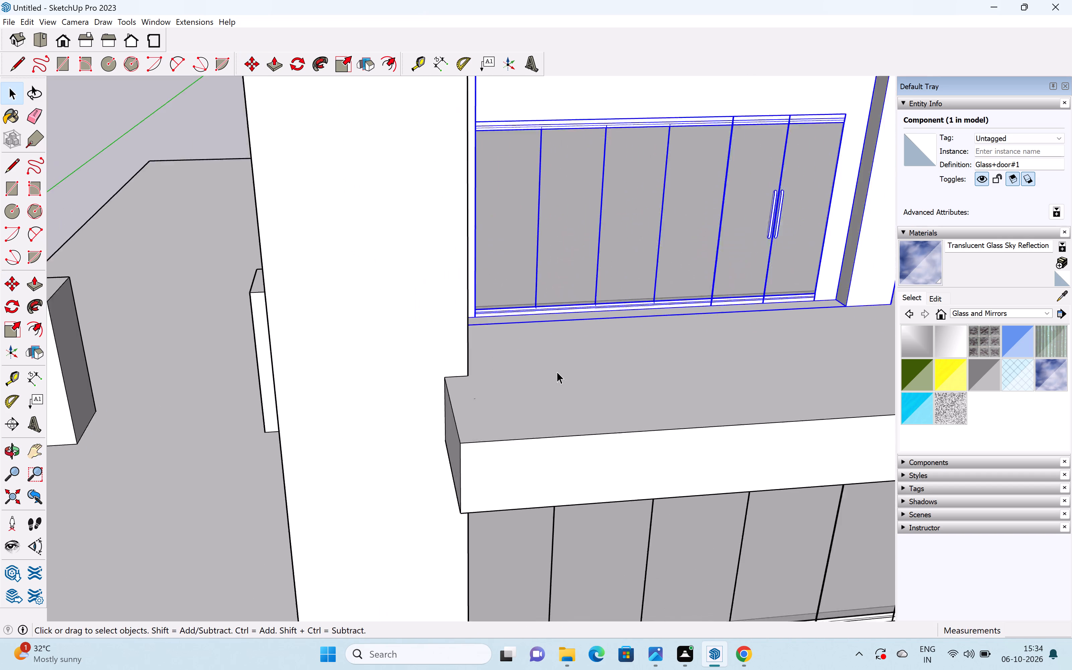
pyautogui.scroll(-4, 557, 372)
pyautogui.moveTo(576, 359); pyautogui.dragTo(361, 329, button='middle')
pyautogui.press('space')
pyautogui.click(549, 282)
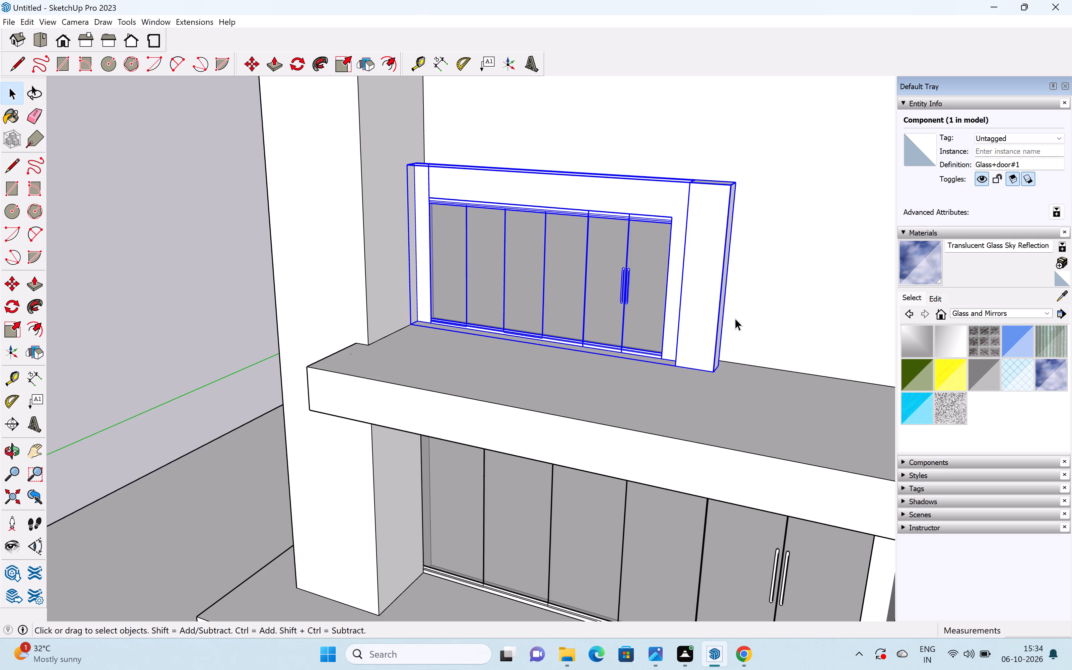
pyautogui.moveTo(720, 321); pyautogui.dragTo(561, 373, button='middle')
pyautogui.scroll(7, 662, 425)
pyautogui.press('m')
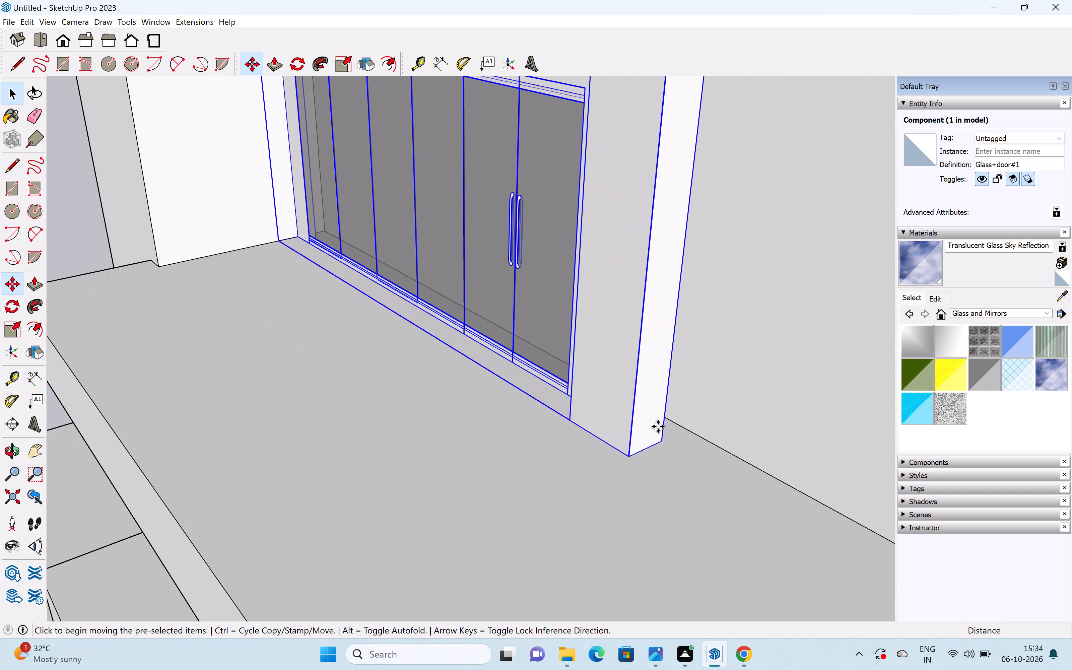
pyautogui.click(663, 445)
pyautogui.click(693, 424)
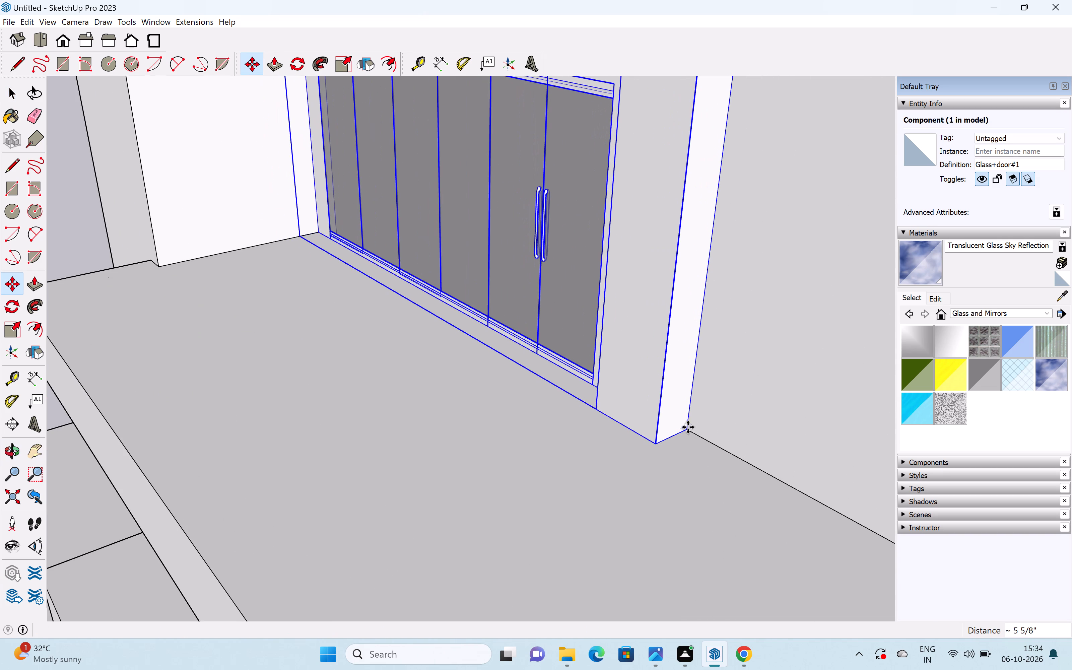
pyautogui.scroll(-20, 648, 449)
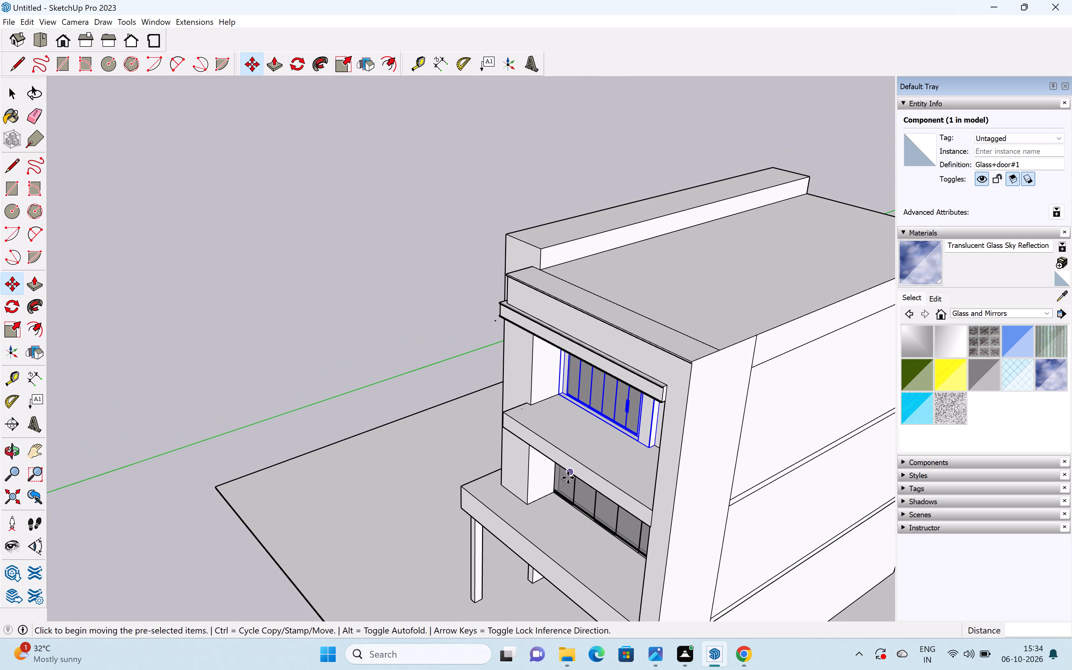
pyautogui.moveTo(574, 477); pyautogui.dragTo(700, 428, button='middle')
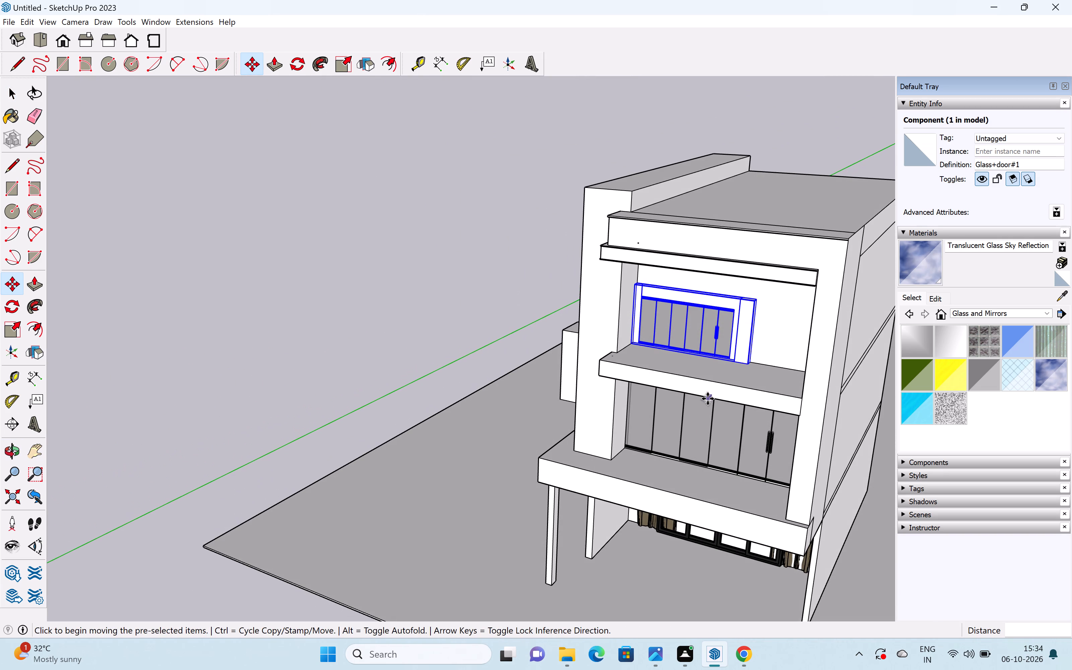
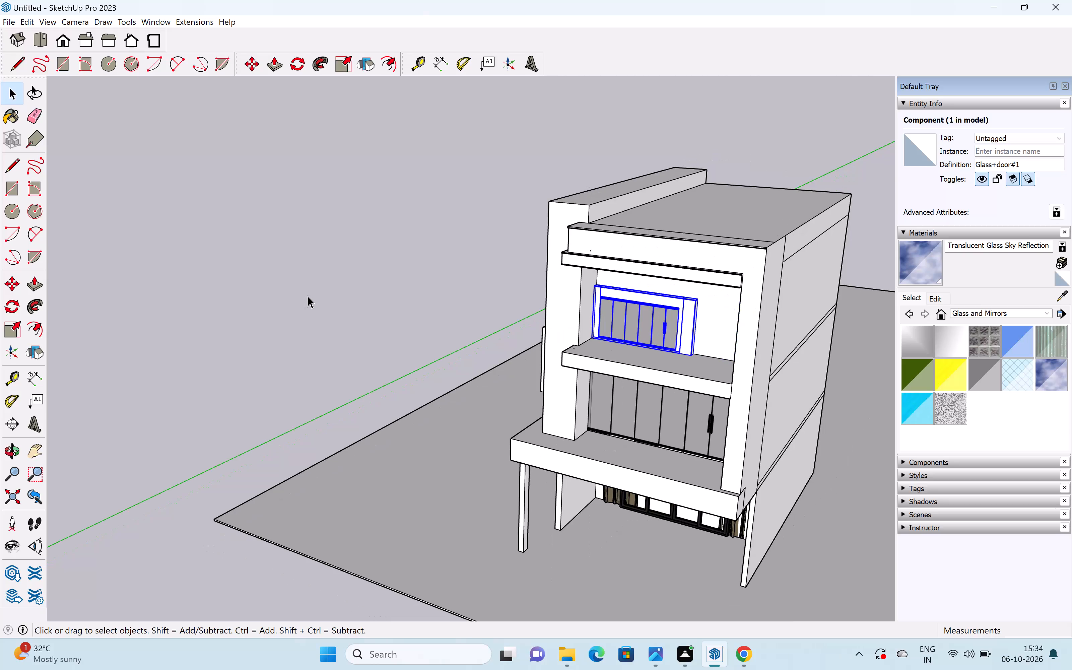
# Scale the top-floor glass door along its width by 1.50 so it reaches the opening's opposite side column.
pyautogui.scroll(5, 628, 327)
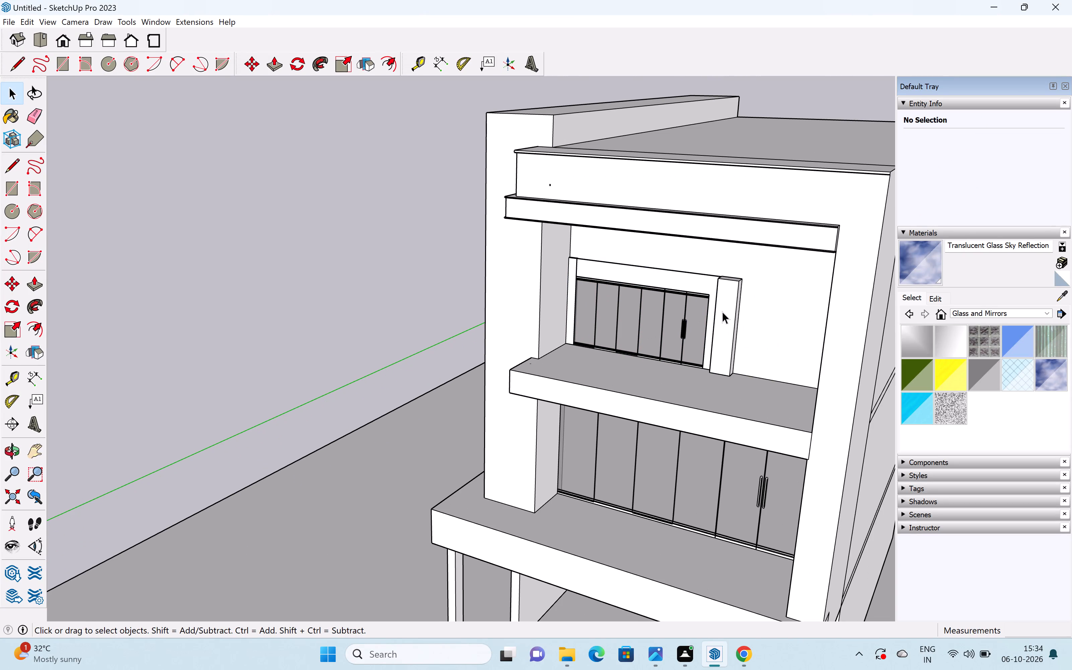
pyautogui.keyDown('shift'); pyautogui.moveTo(721, 310); pyautogui.dragTo(659, 292, button='middle'); pyautogui.keyUp('shift')
pyautogui.scroll(6, 675, 306)
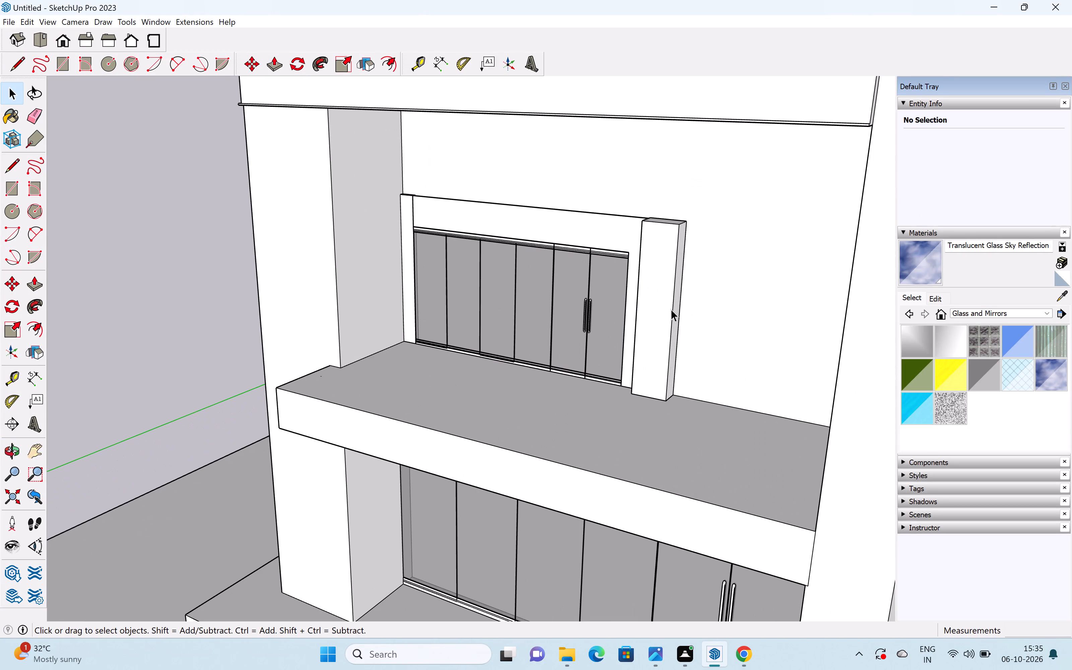
pyautogui.press('s')
pyautogui.press('s')
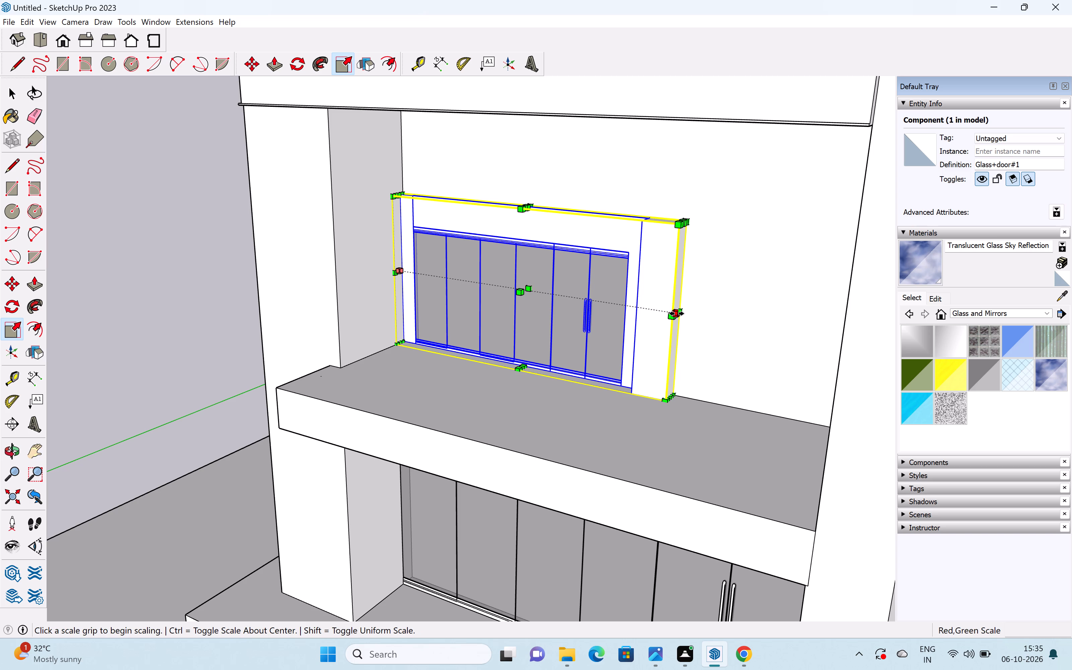
pyautogui.click(678, 313)
pyautogui.click(852, 403)
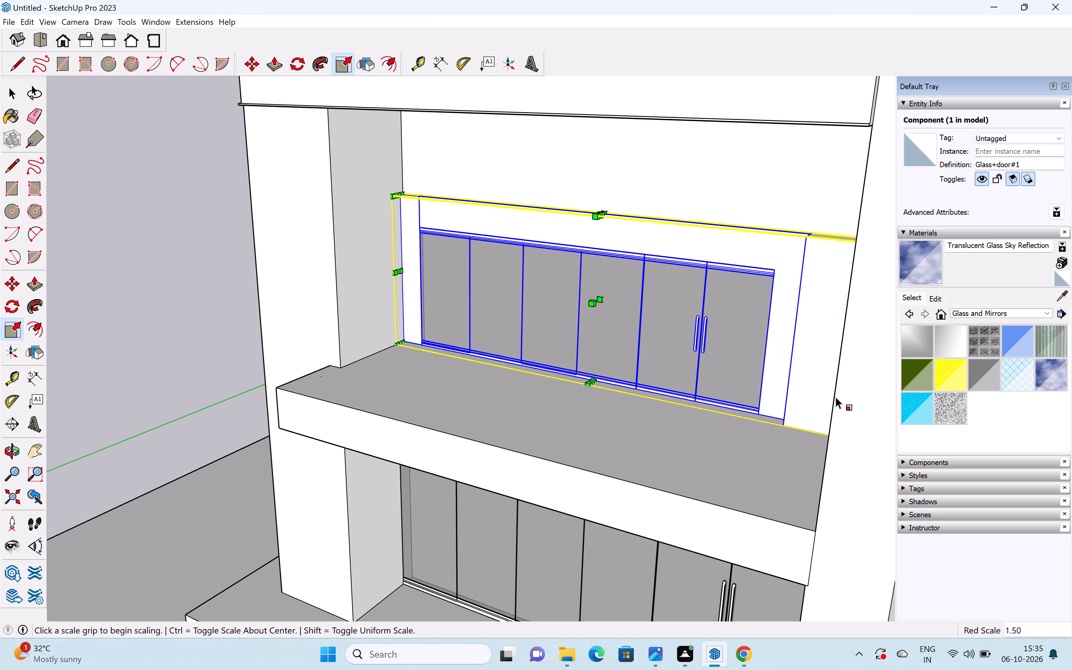
# Scale the top-floor glass door upward by about 1.81 so its head rises behind the projecting band above the opening.
pyautogui.moveTo(625, 220); pyautogui.dragTo(600, 254, button='middle')
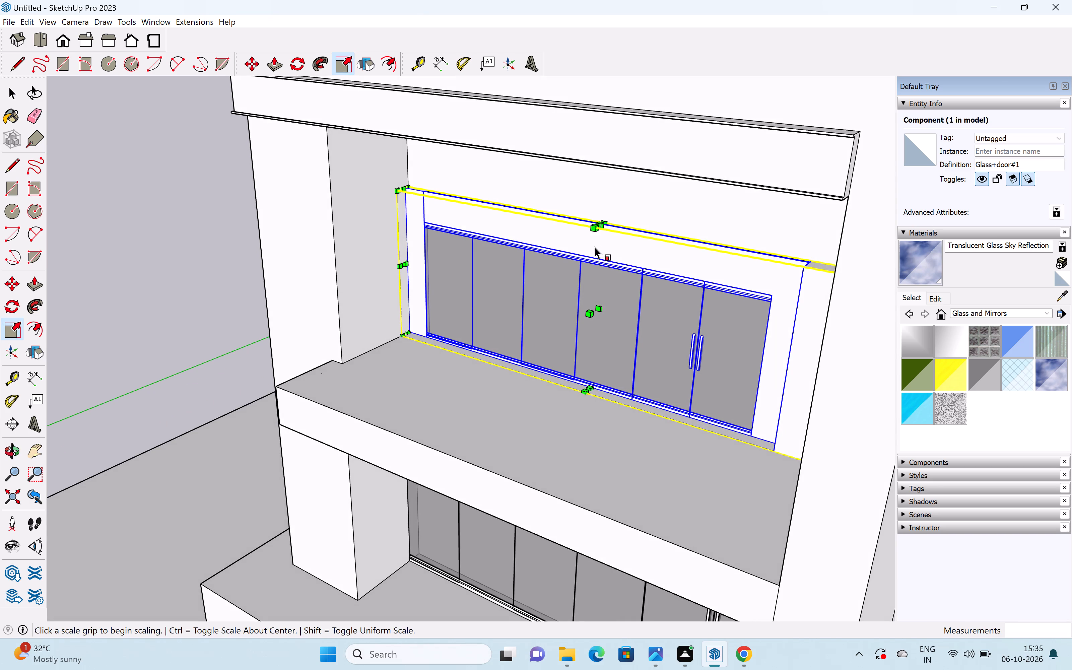
pyautogui.keyDown('shift'); pyautogui.moveTo(590, 254); pyautogui.dragTo(556, 325, button='middle'); pyautogui.keyUp('shift')
pyautogui.keyDown('shift'); pyautogui.scroll(1, 556, 325); pyautogui.keyUp('shift')
pyautogui.moveTo(567, 306); pyautogui.dragTo(597, 262, button='middle')
pyautogui.scroll(4, 579, 289)
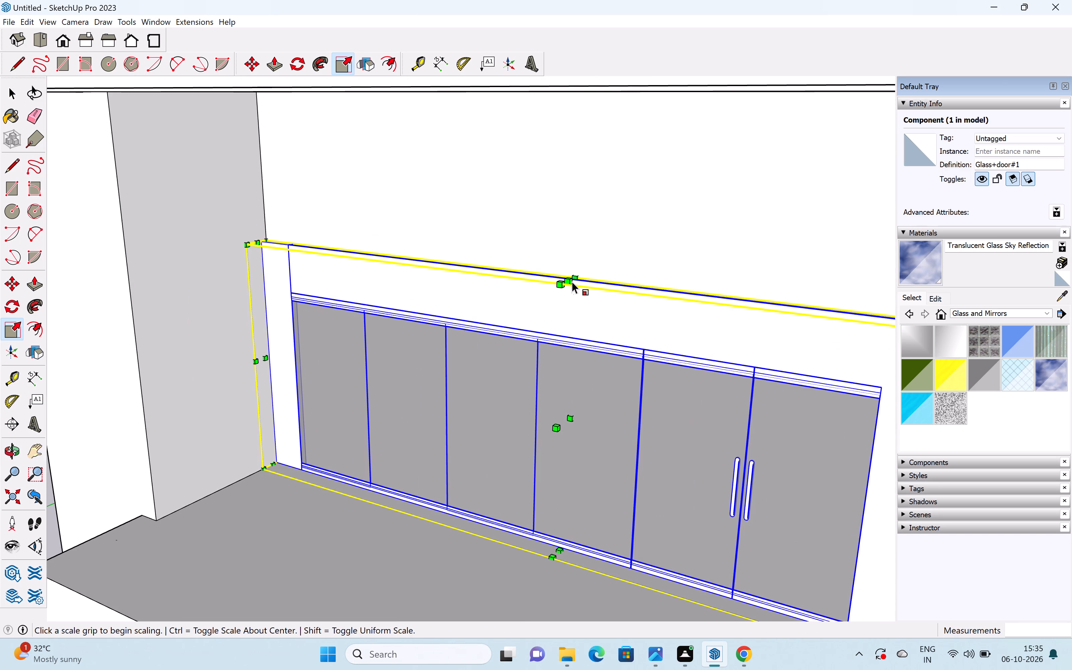
pyautogui.click(570, 281)
pyautogui.click(619, 65)
pyautogui.scroll(-5, 555, 272)
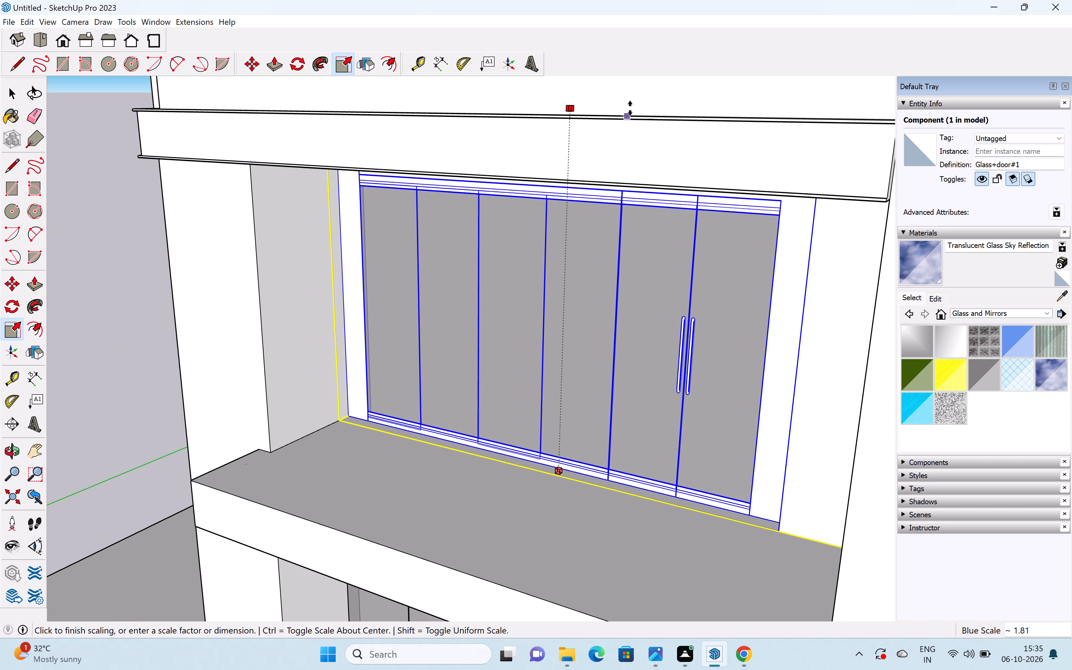
pyautogui.click(634, 103)
pyautogui.scroll(-8, 613, 272)
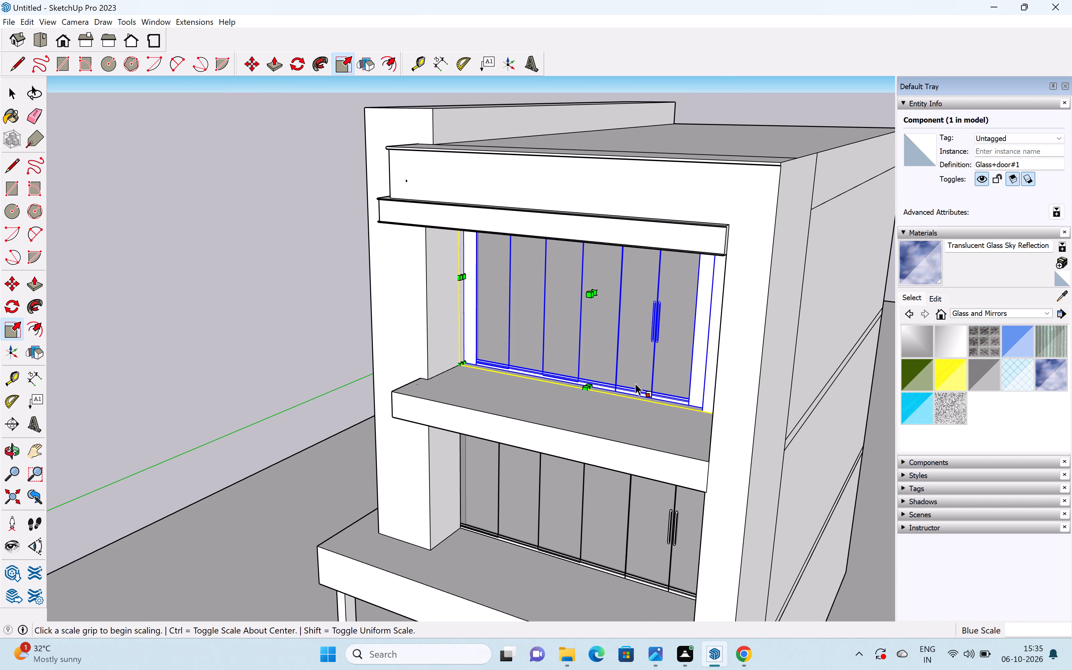
pyautogui.press('space')
# Examine the building's front from several angles and distances to check how the glass doors sit on each floor.
pyautogui.scroll(-7, 643, 394)
pyautogui.middleClick(765, 420)
pyautogui.moveTo(468, 492); pyautogui.dragTo(726, 438, button='middle')
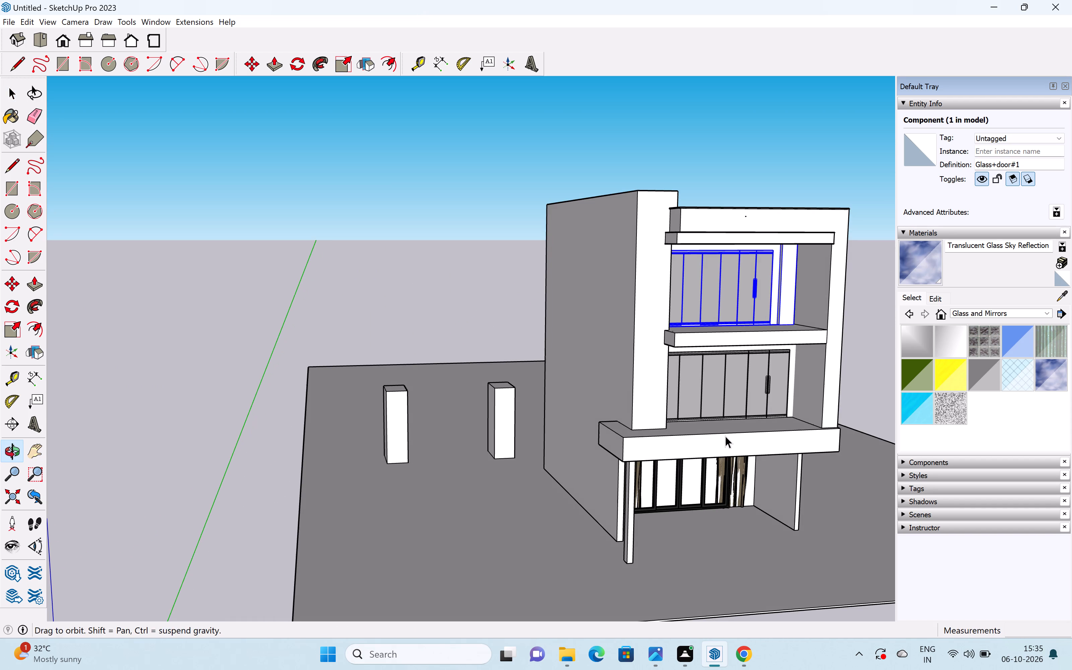
pyautogui.scroll(9, 803, 273)
pyautogui.scroll(-4, 782, 288)
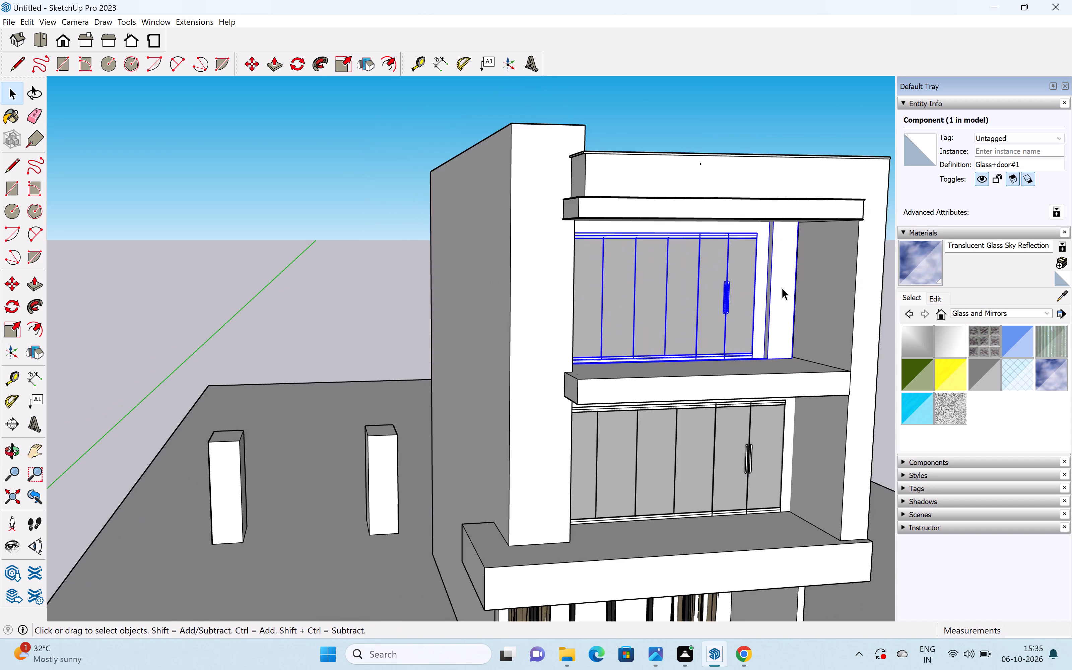
pyautogui.scroll(-4, 782, 291)
pyautogui.click(488, 556)
pyautogui.scroll(-5, 550, 483)
pyautogui.scroll(1, 554, 480)
pyautogui.scroll(-3, 555, 480)
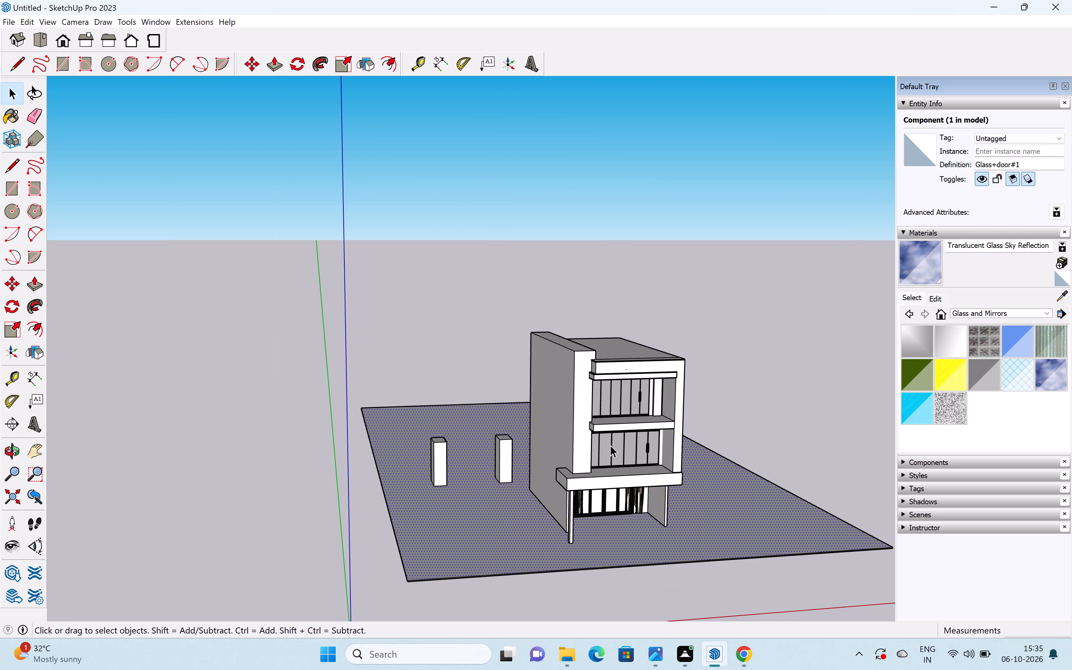
pyautogui.moveTo(621, 415); pyautogui.dragTo(560, 425, button='middle')
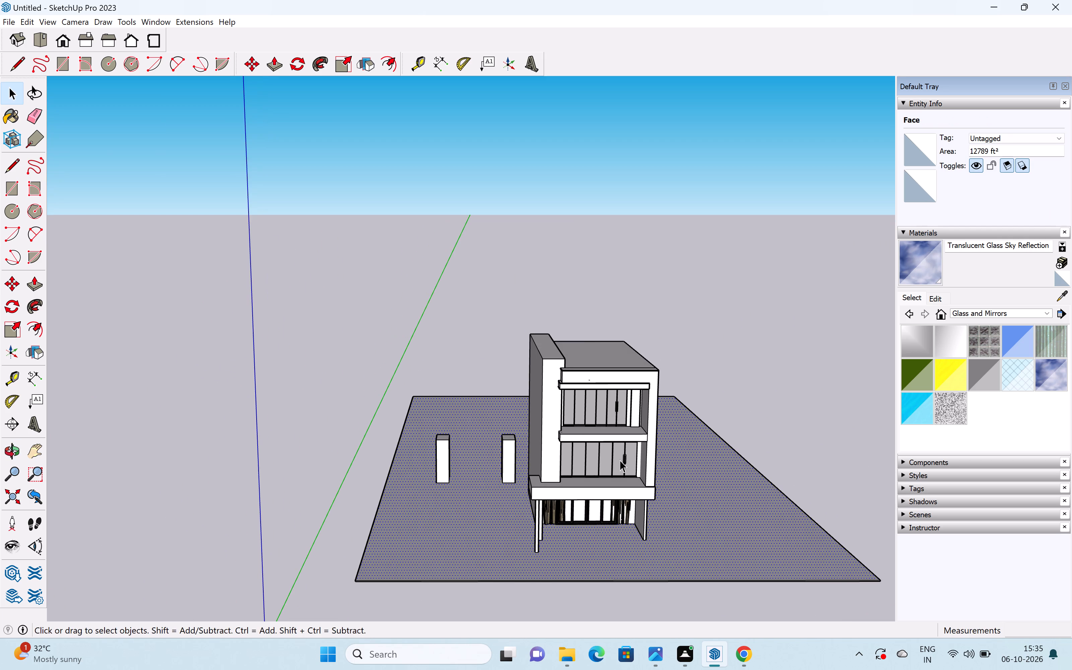
pyautogui.moveTo(614, 455); pyautogui.dragTo(512, 417, button='middle')
pyautogui.scroll(1, 533, 493)
pyautogui.moveTo(532, 494); pyautogui.dragTo(564, 457, button='middle')
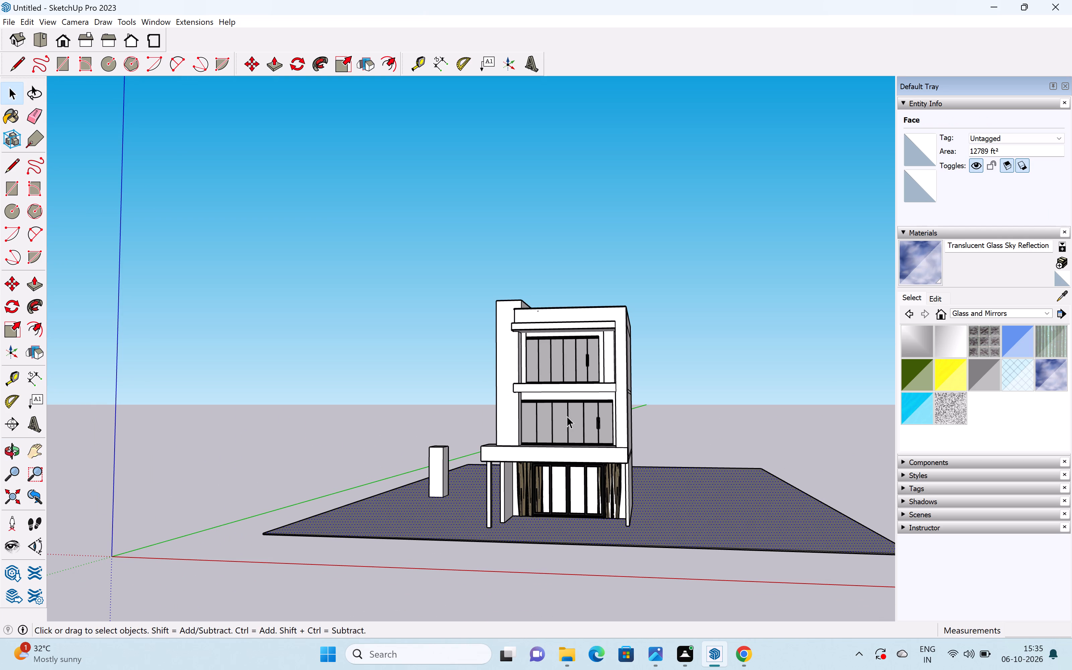
pyautogui.scroll(-1, 570, 410)
pyautogui.moveTo(542, 405); pyautogui.dragTo(632, 490, button='middle')
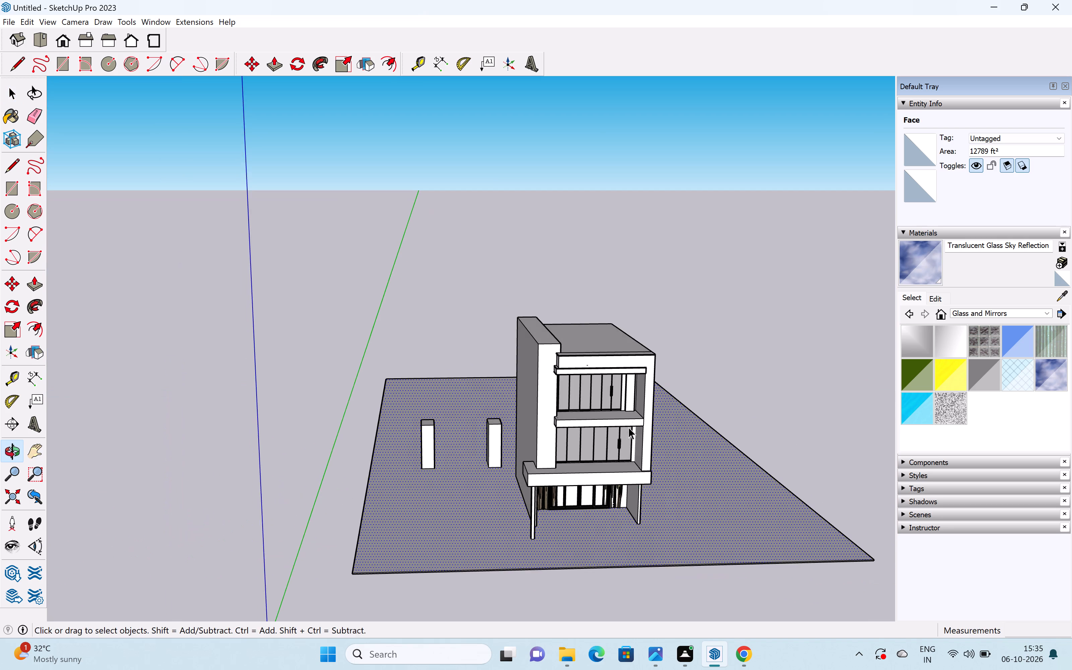
pyautogui.scroll(6, 620, 413)
pyautogui.scroll(4, 530, 452)
pyautogui.scroll(-8, 534, 452)
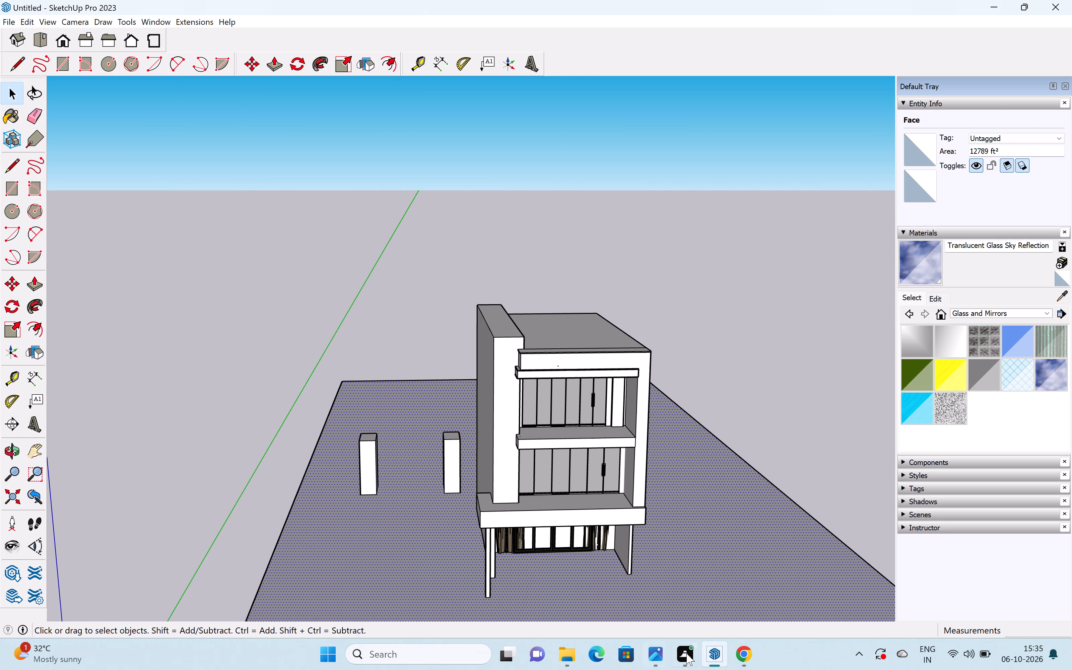
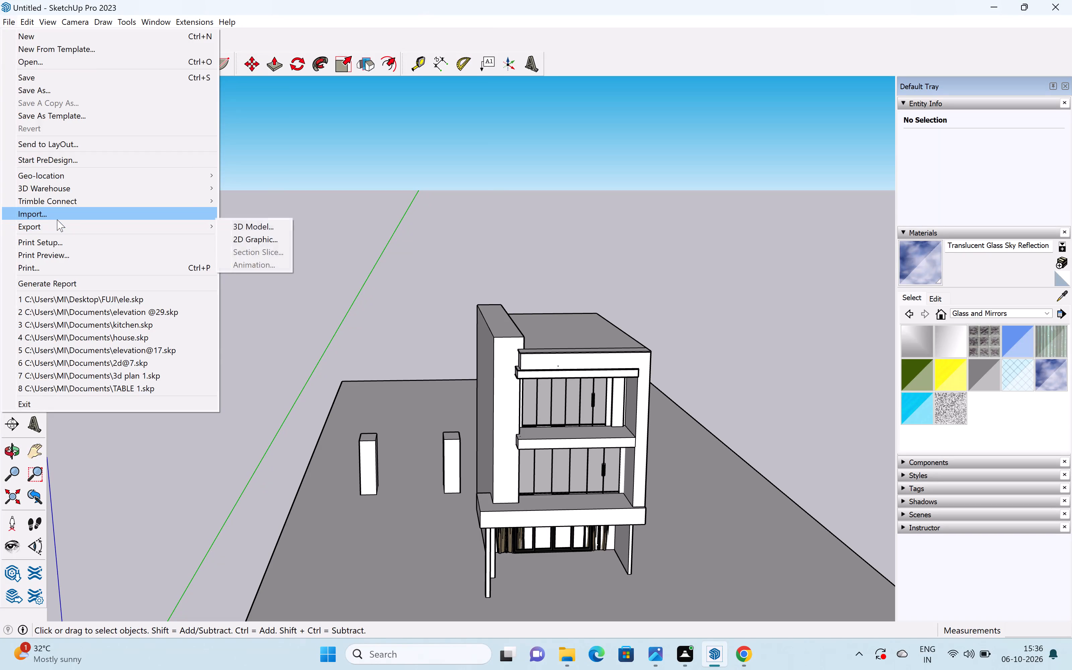
# Import the Glass+Railing+2 model and place it on the top-floor balcony slab, in front of the glass door.
pyautogui.click(57, 219)
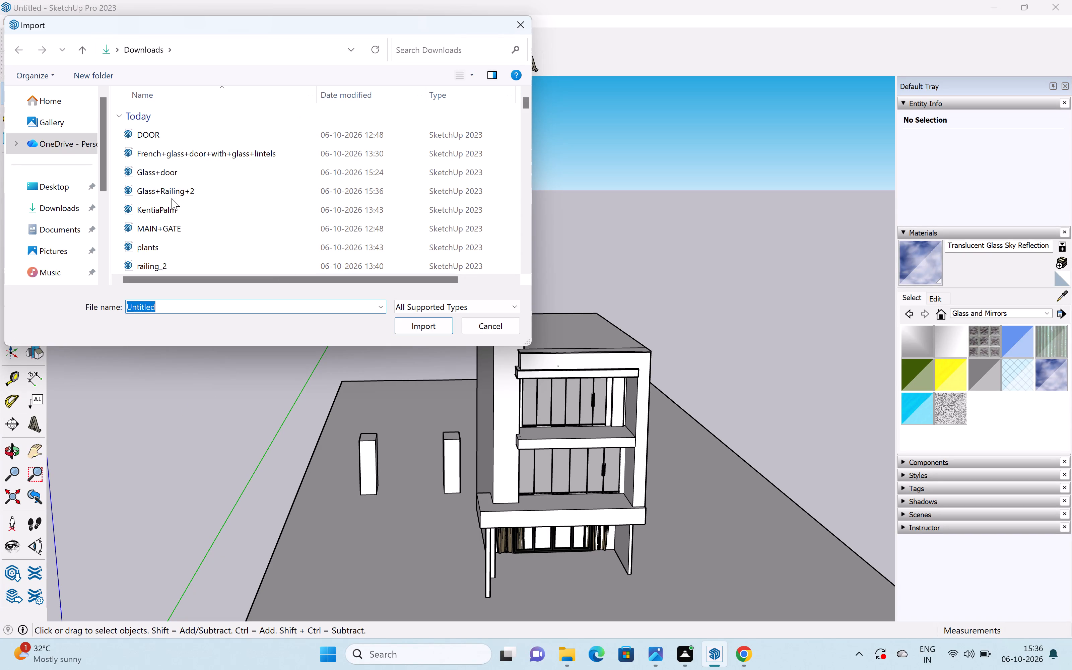
pyautogui.click(172, 196)
pyautogui.click(409, 326)
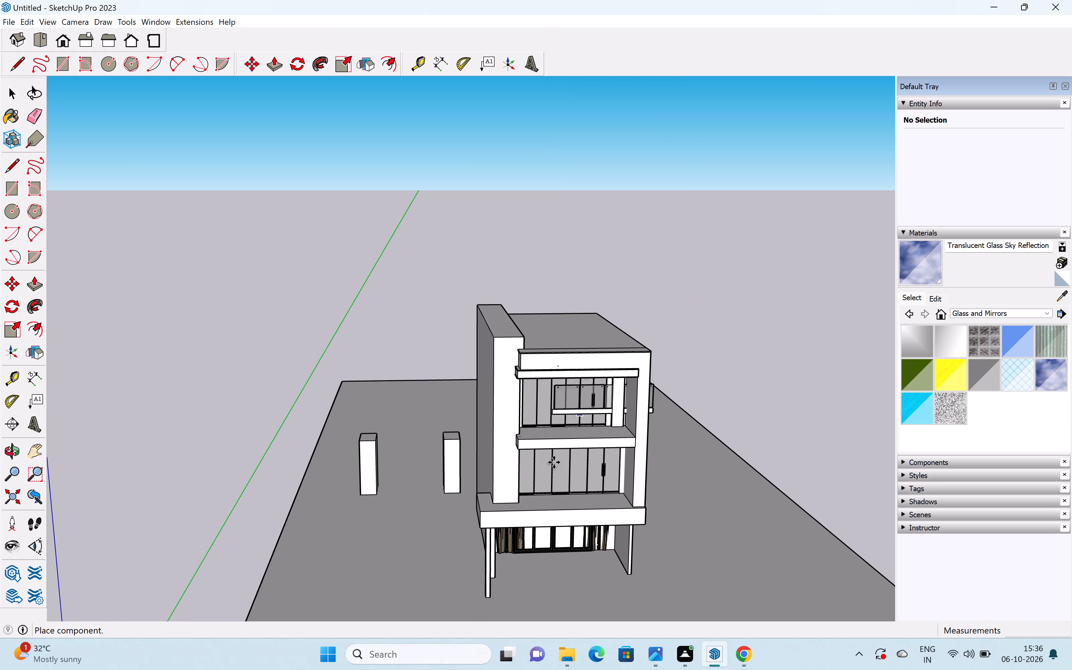
pyautogui.scroll(5, 549, 463)
pyautogui.scroll(3, 553, 415)
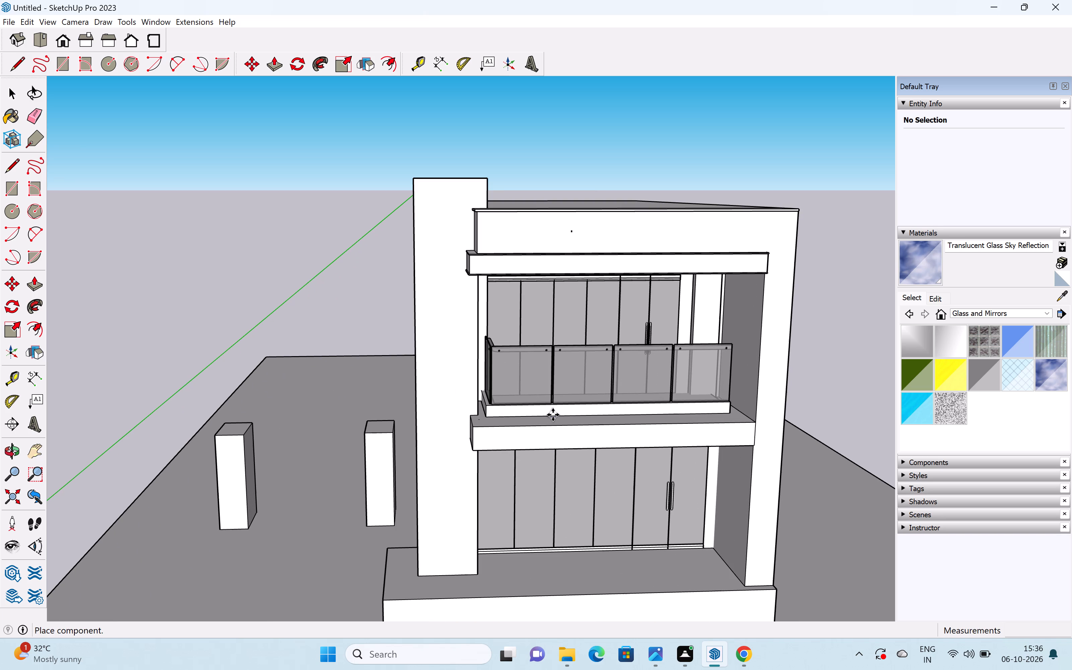
pyautogui.scroll(-4, 549, 418)
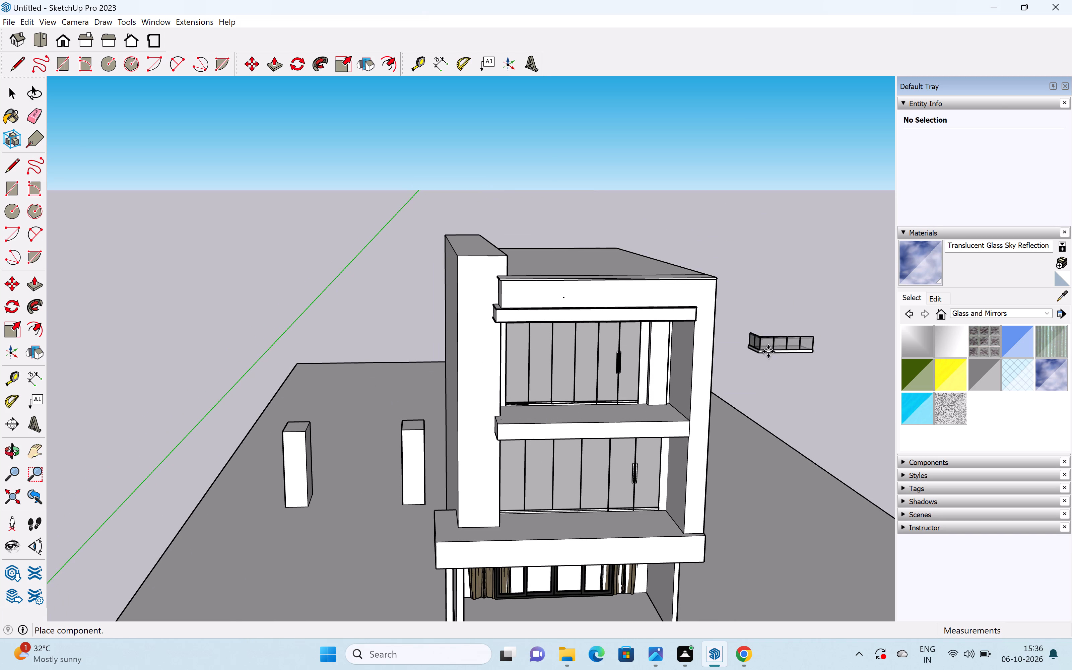
pyautogui.keyDown('shift'); pyautogui.moveTo(758, 340); pyautogui.dragTo(660, 330, button='middle'); pyautogui.keyUp('shift')
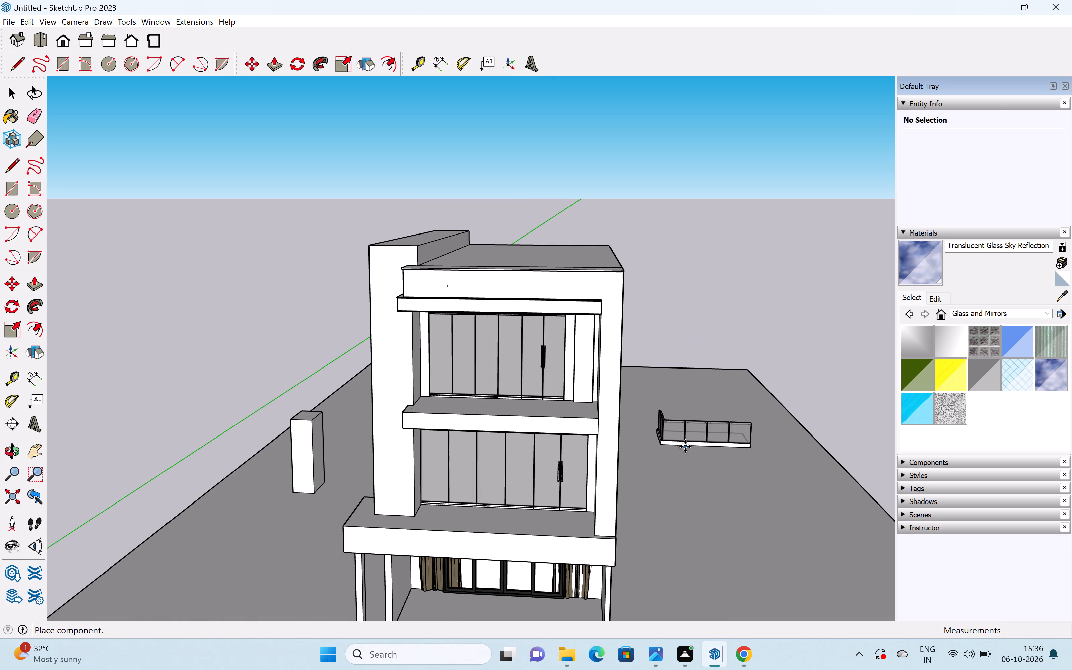
pyautogui.keyDown('shift'); pyautogui.moveTo(691, 382); pyautogui.dragTo(748, 360, button='middle'); pyautogui.keyUp('shift')
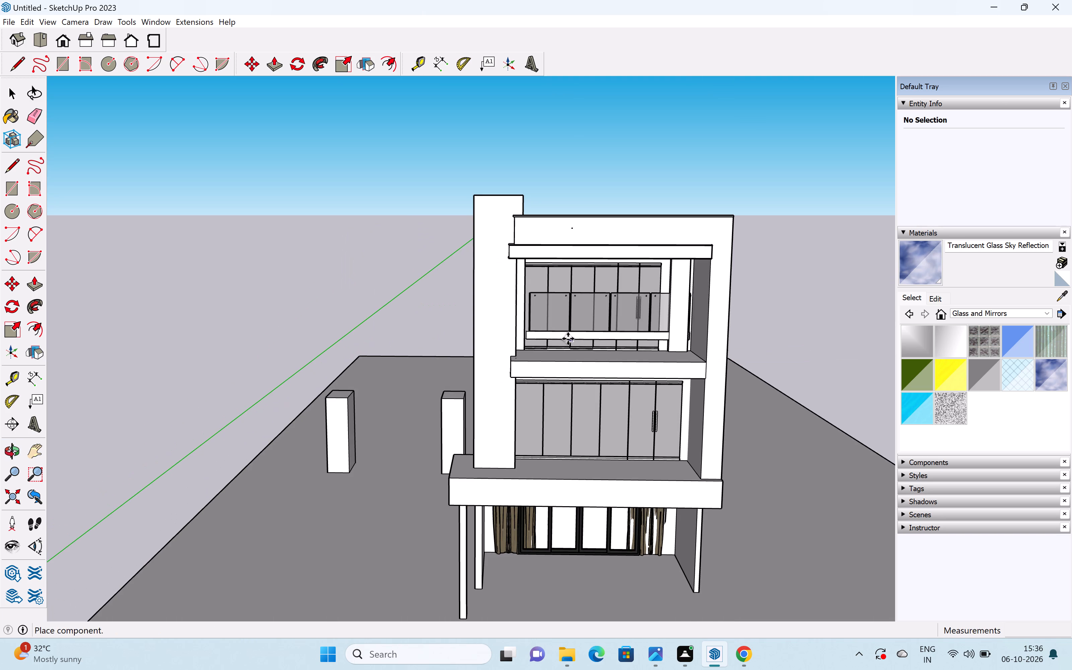
pyautogui.scroll(6, 567, 340)
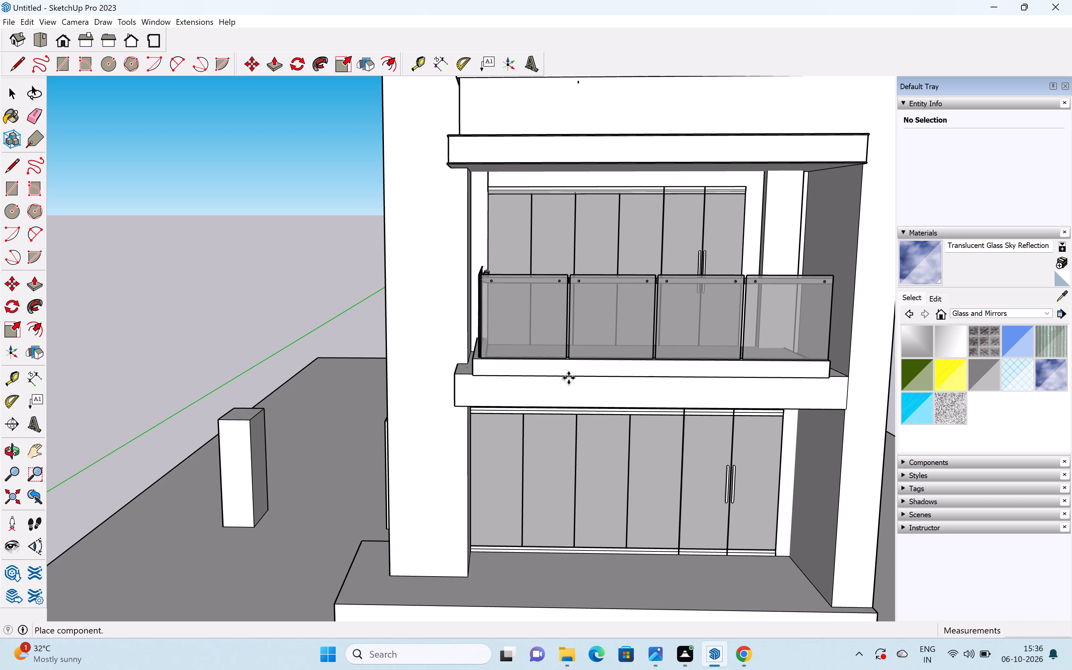
pyautogui.scroll(5, 568, 378)
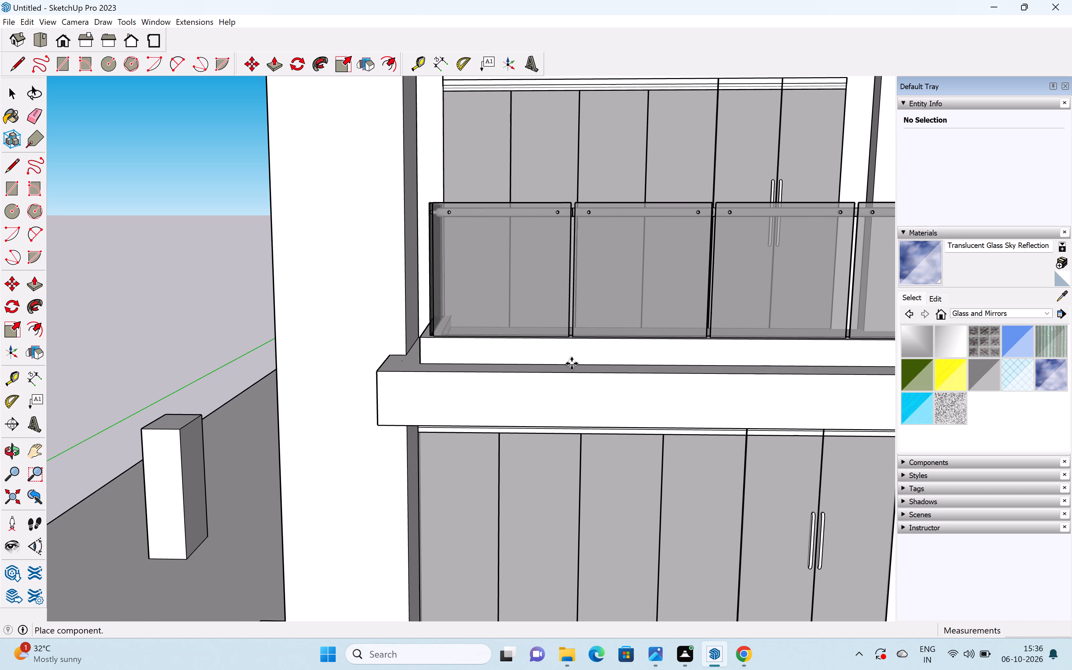
pyautogui.click(572, 363)
# Move the glass railing about 5' 9 3/8" so its side base lines up with the end of the top-floor balcony slab.
pyautogui.moveTo(425, 391); pyautogui.dragTo(513, 417, button='middle')
pyautogui.press('space')
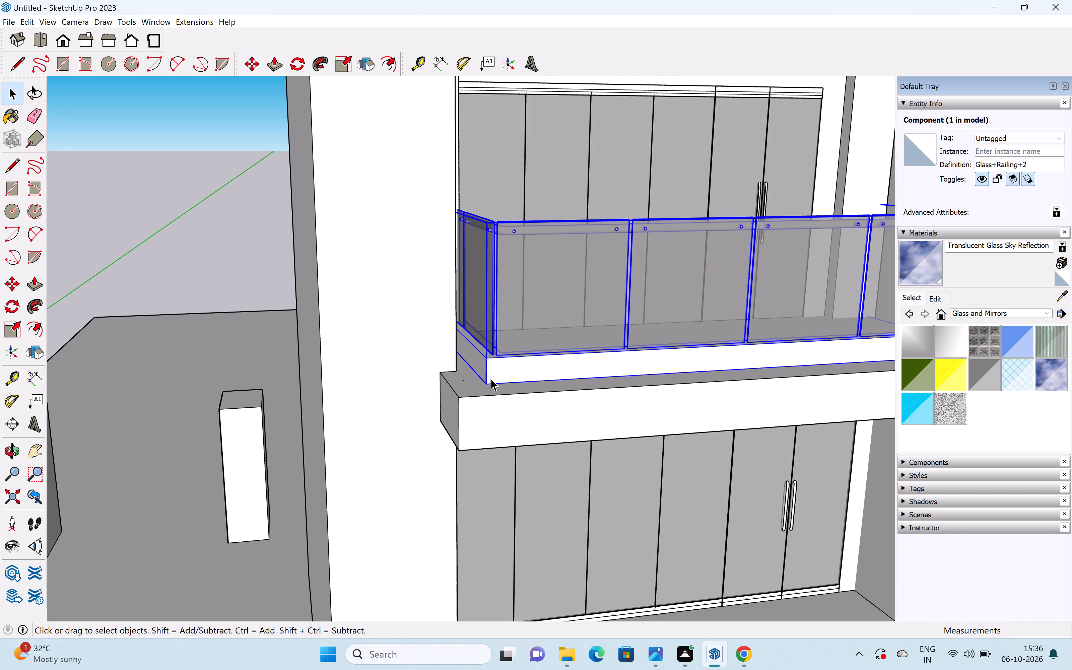
pyautogui.press('m')
pyautogui.scroll(5, 486, 376)
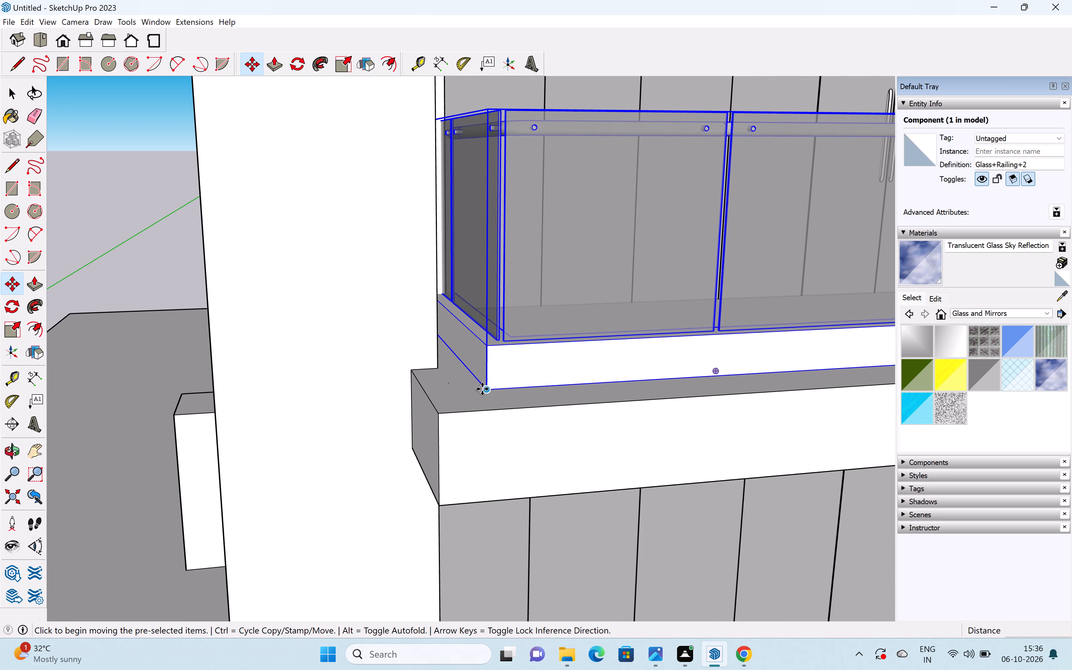
pyautogui.scroll(6, 442, 333)
pyautogui.moveTo(443, 326); pyautogui.dragTo(420, 338, button='middle')
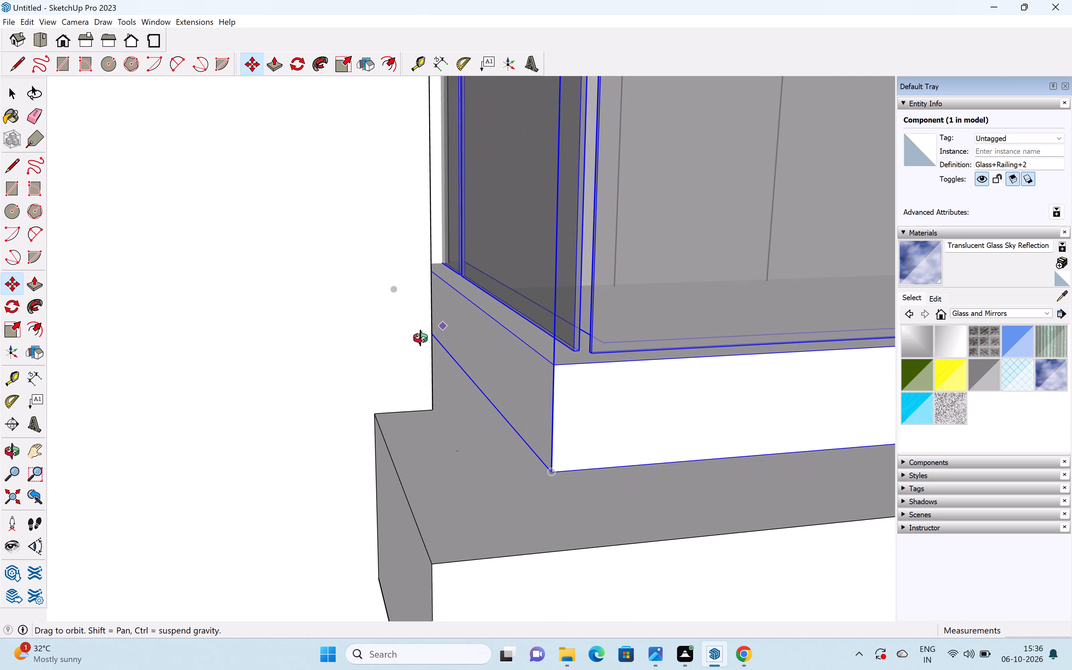
pyautogui.moveTo(420, 338); pyautogui.dragTo(415, 341, button='middle')
pyautogui.click(422, 320)
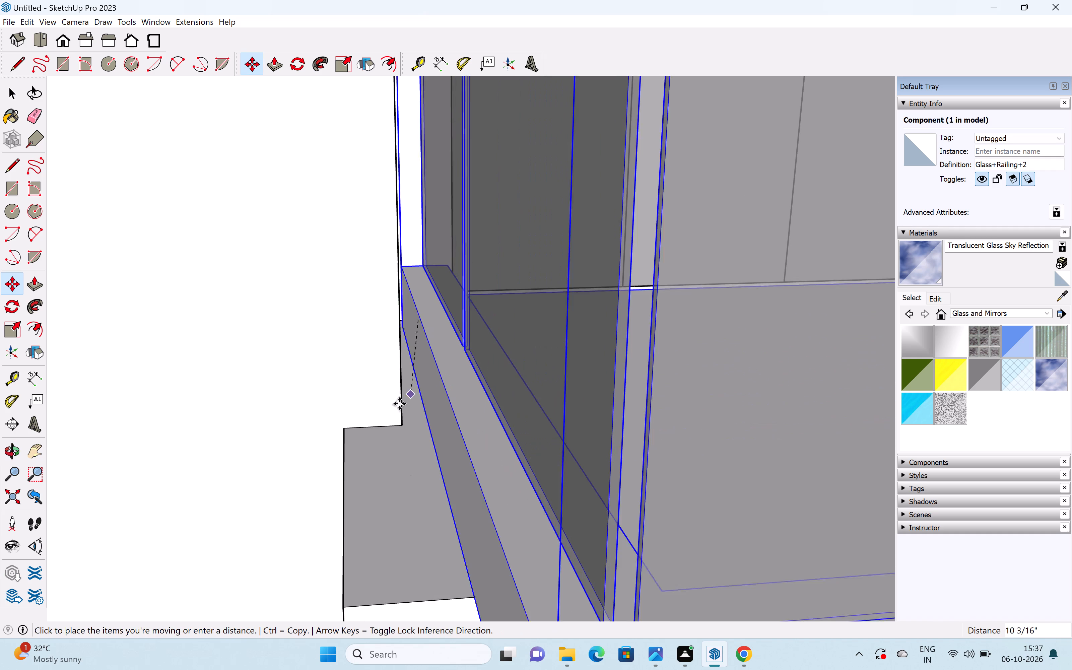
pyautogui.scroll(-3, 420, 406)
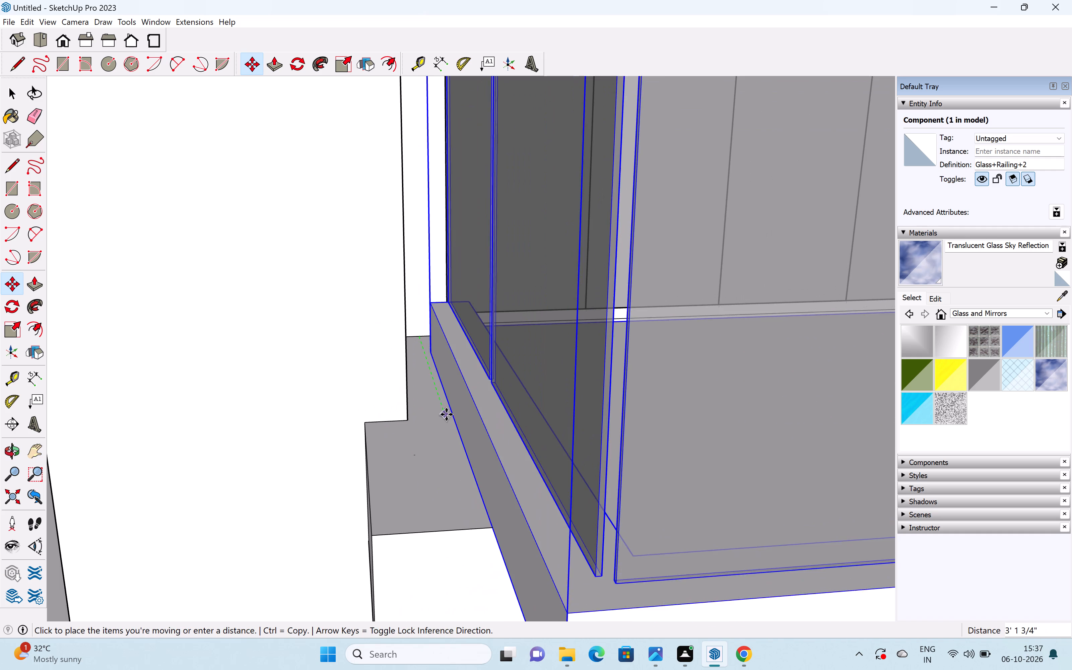
pyautogui.scroll(-7, 458, 416)
pyautogui.moveTo(453, 464); pyautogui.dragTo(554, 460, button='middle')
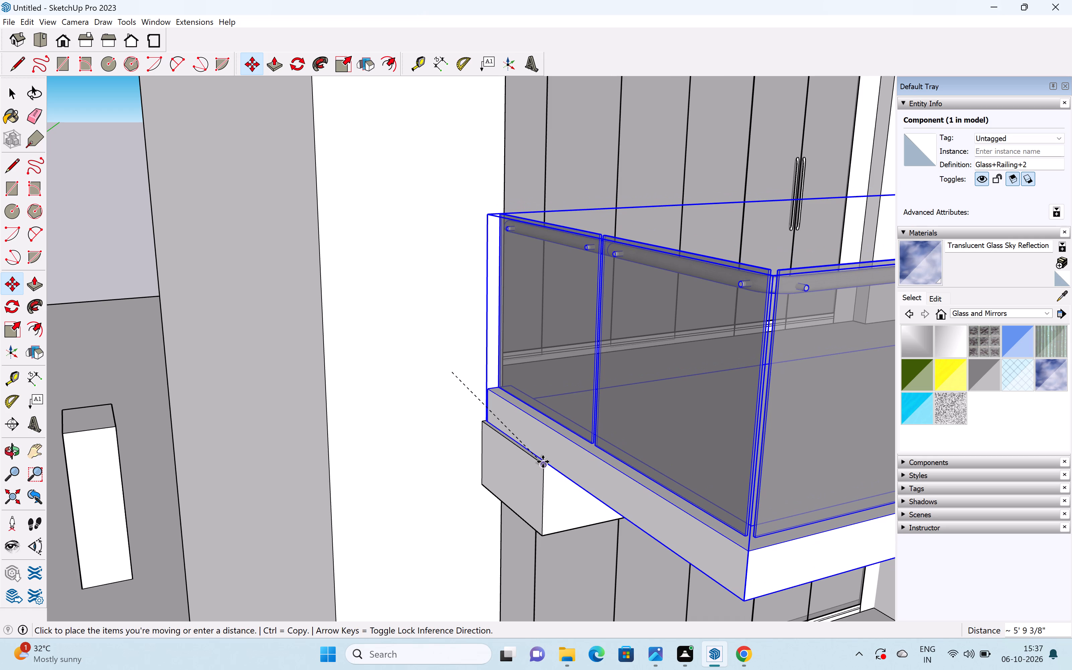
pyautogui.click(543, 462)
# Nudge the railing about 1 3/16" and another 1 9/16" so its rear base corner meets the slab's rear corner beside the tall wall.
pyautogui.moveTo(460, 438); pyautogui.dragTo(567, 430, button='middle')
pyautogui.scroll(12, 574, 421)
pyautogui.click(611, 386)
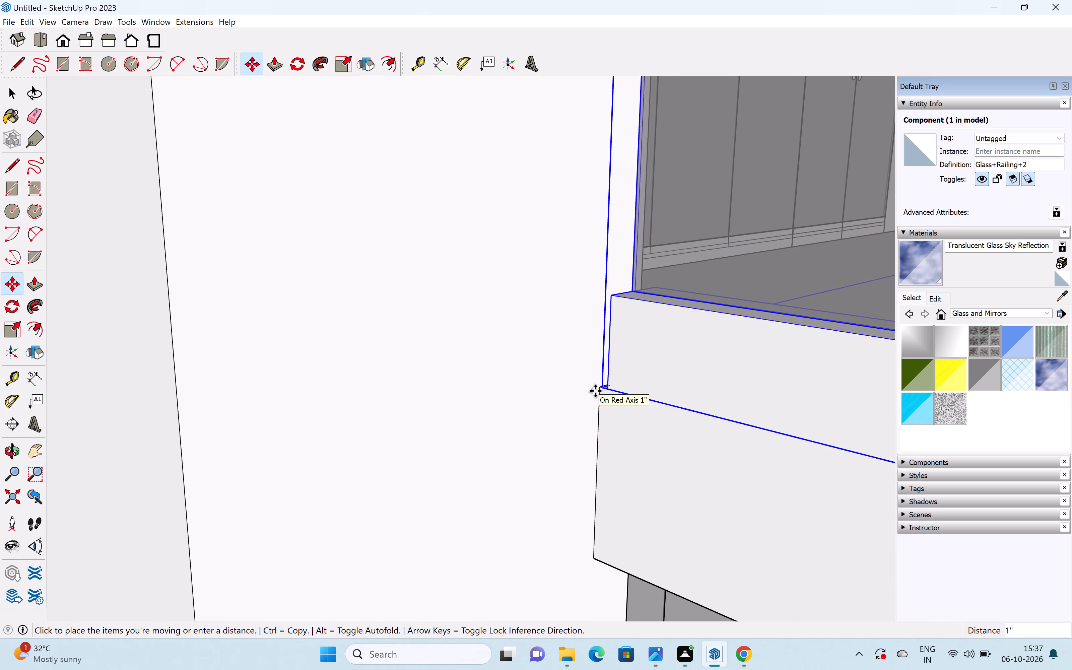
pyautogui.scroll(4, 586, 383)
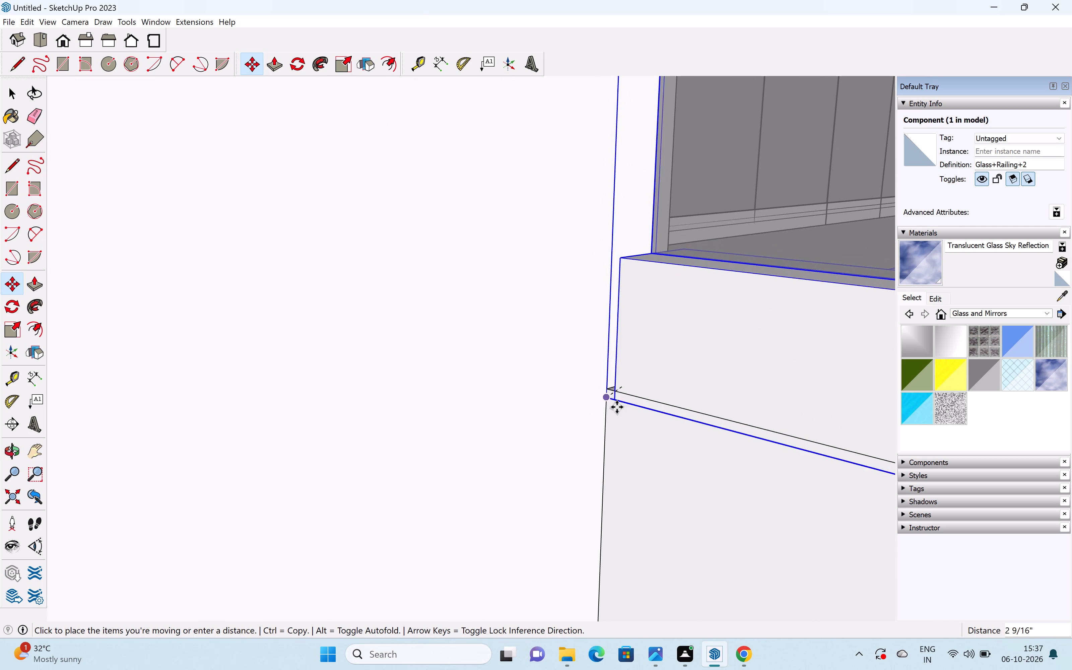
pyautogui.scroll(5, 608, 396)
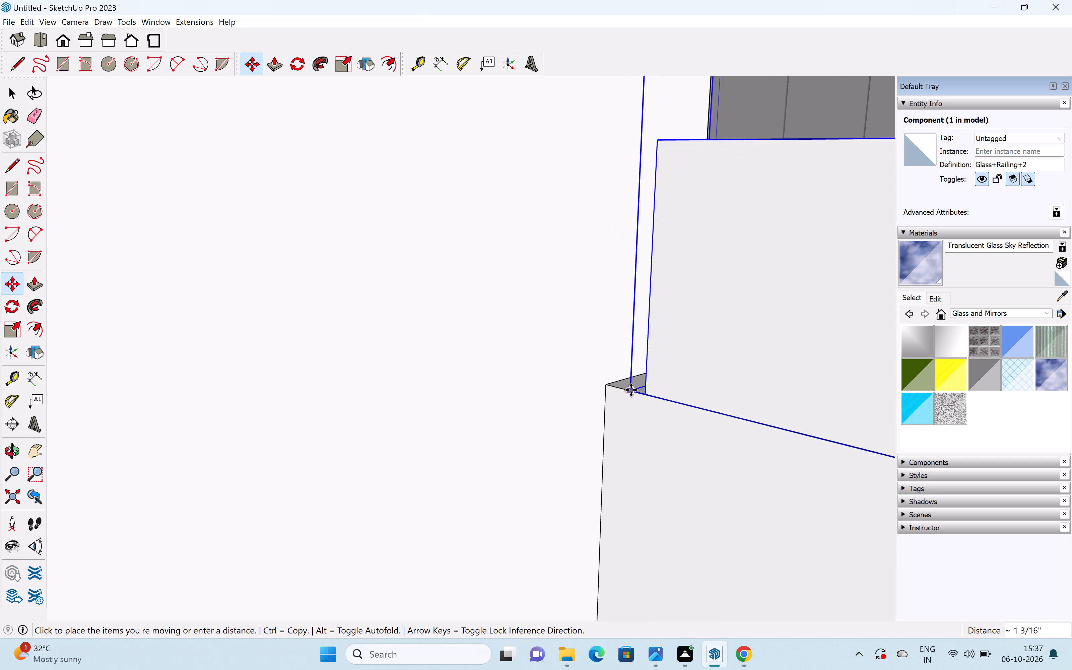
pyautogui.click(631, 389)
pyautogui.moveTo(611, 404); pyautogui.dragTo(639, 412, button='middle')
pyautogui.scroll(6, 653, 405)
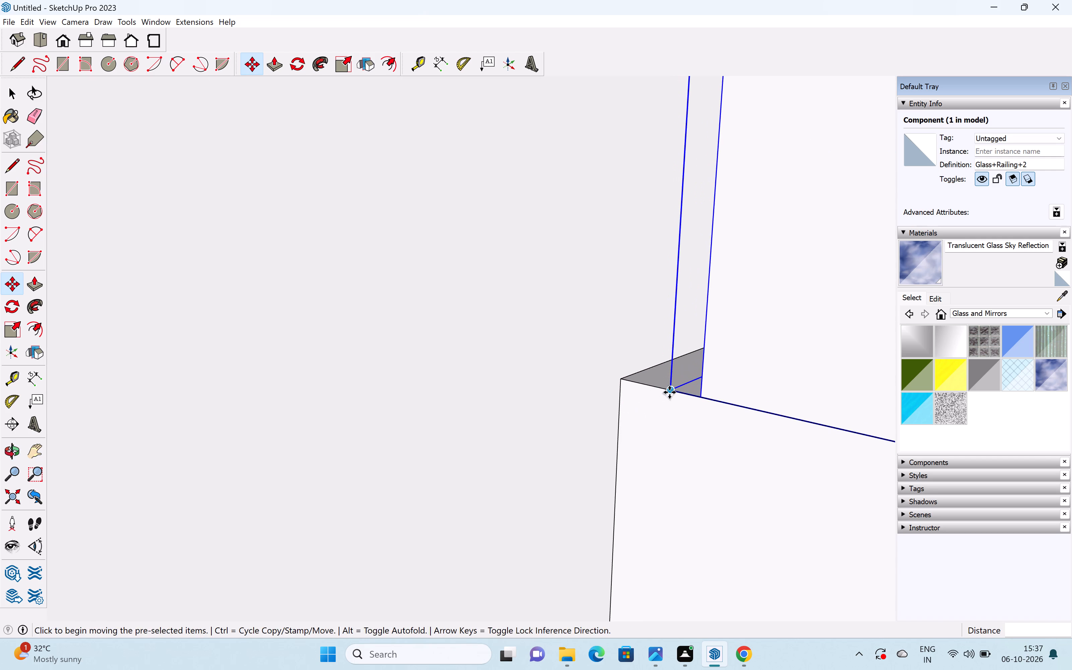
pyautogui.click(673, 389)
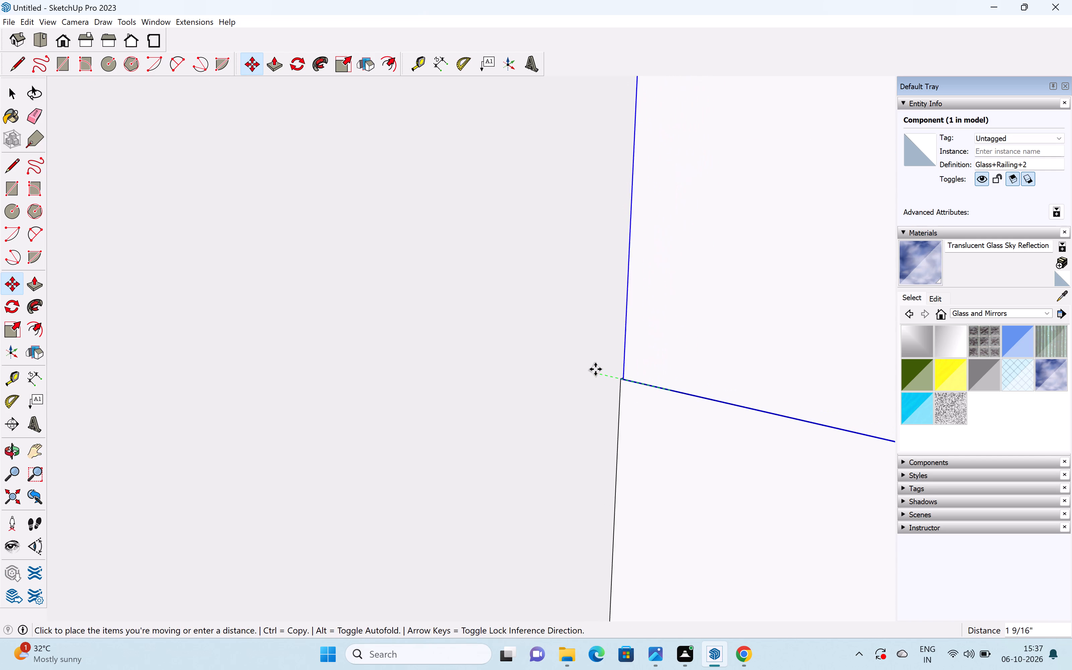
pyautogui.click(595, 369)
pyautogui.scroll(-20, 593, 368)
pyautogui.scroll(-8, 593, 368)
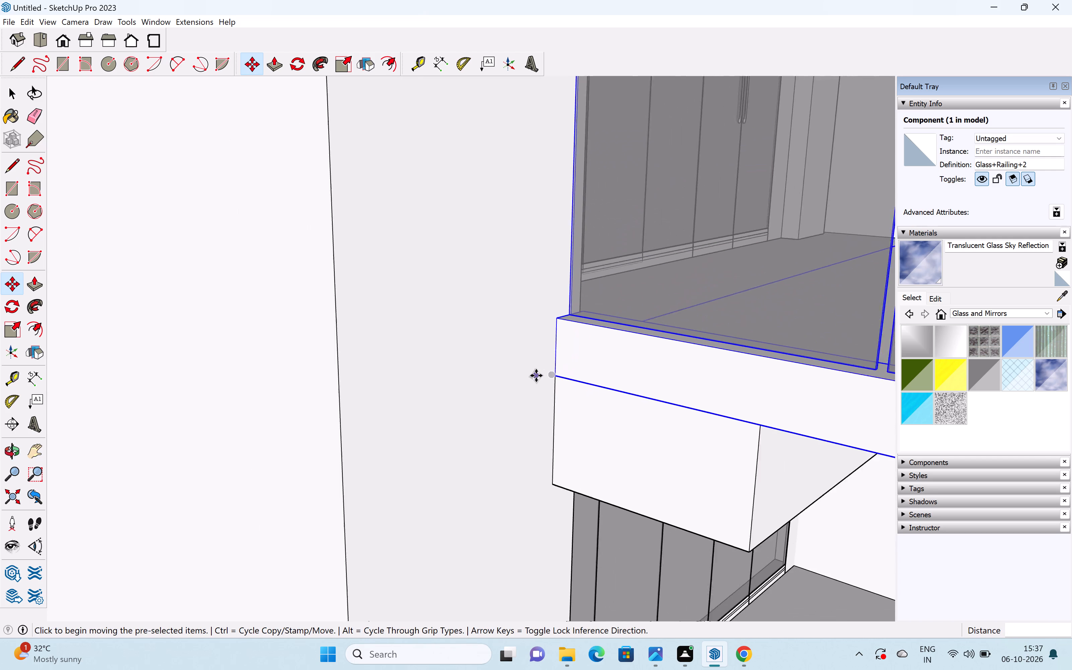
pyautogui.scroll(-18, 536, 376)
# Scale the railing's depth by 0.30 so its front run sits over the balcony slab's front edge.
pyautogui.press('space')
pyautogui.click(702, 337)
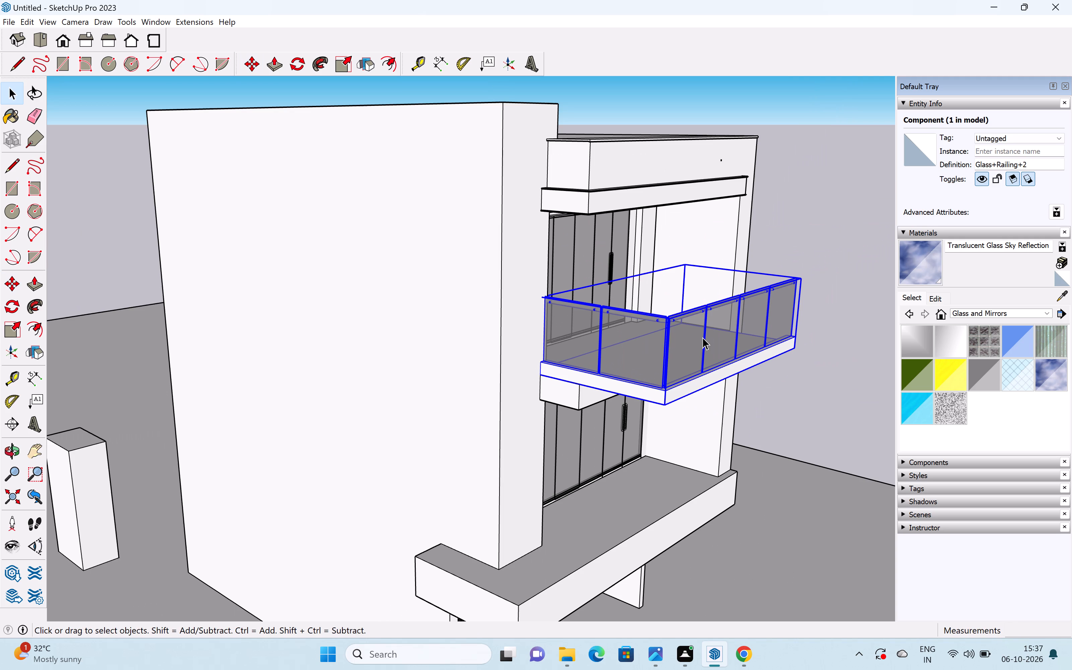
pyautogui.scroll(3, 702, 337)
pyautogui.press('s')
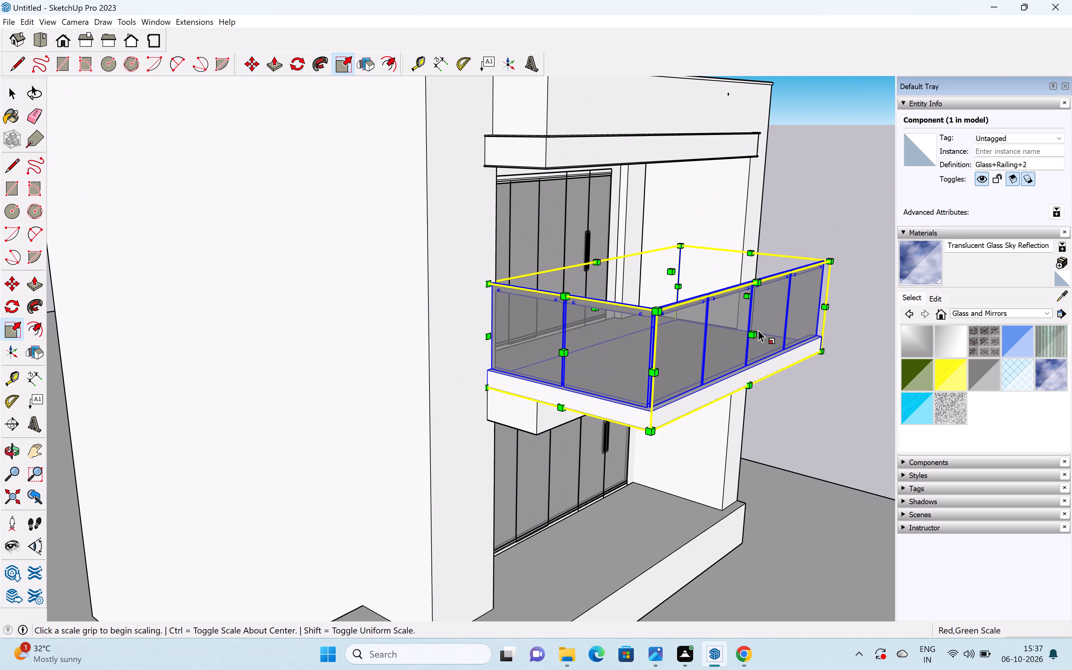
pyautogui.click(753, 333)
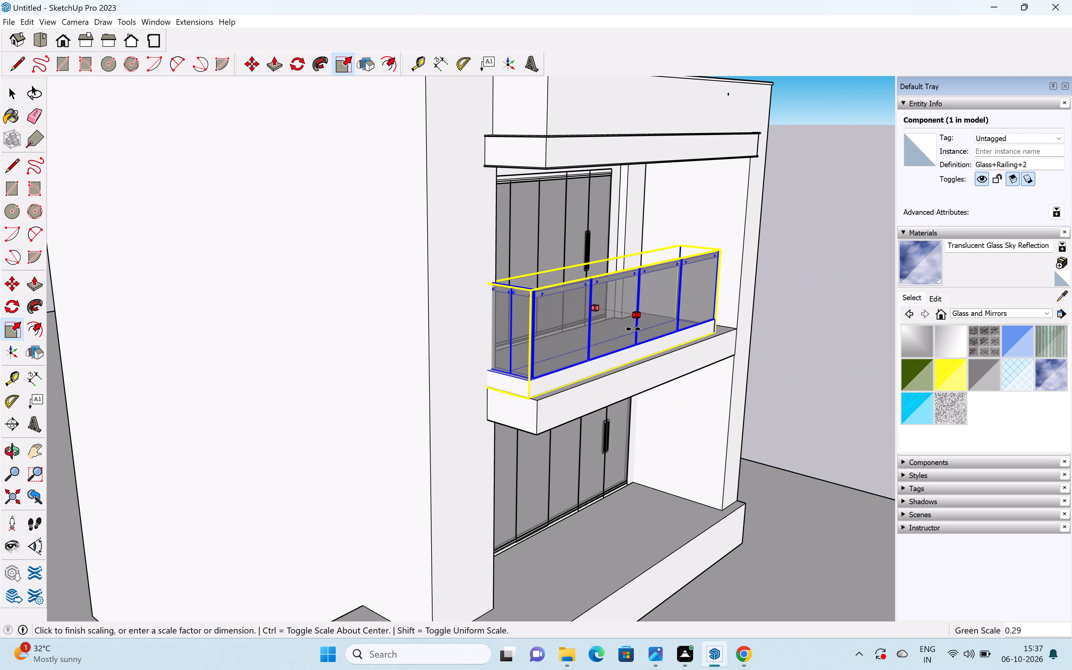
pyautogui.click(635, 330)
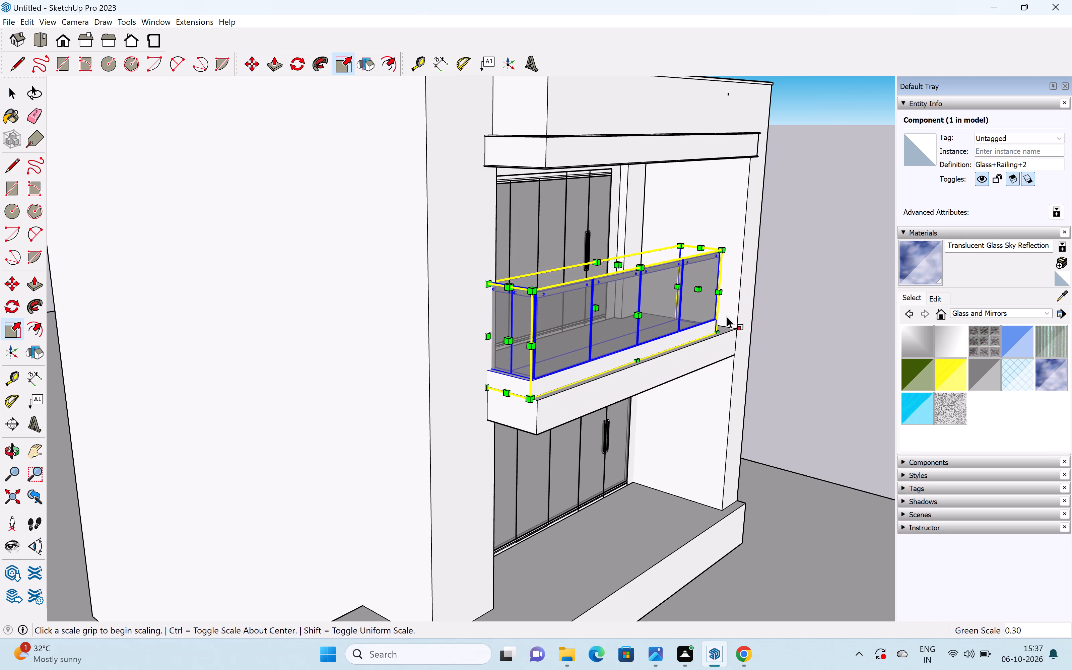
# Scale the railing along its width by 1.10 so it reaches the column at the balcony's far end.
pyautogui.moveTo(726, 314); pyautogui.dragTo(399, 366, button='middle')
pyautogui.scroll(5, 602, 356)
pyautogui.moveTo(589, 356); pyautogui.dragTo(528, 356, button='middle')
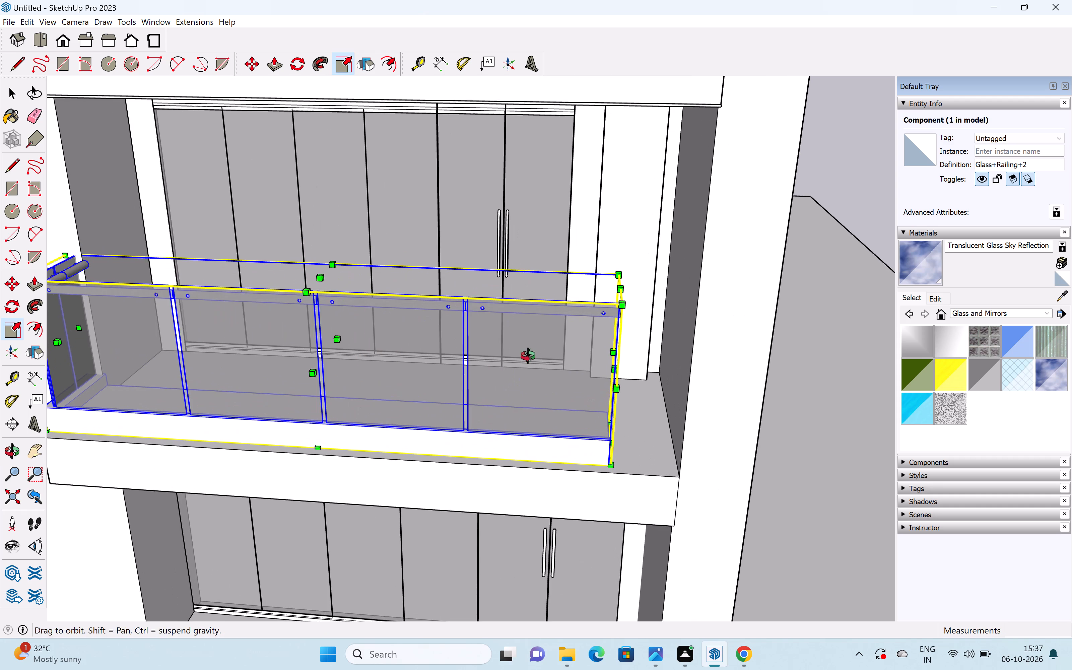
pyautogui.moveTo(528, 356); pyautogui.dragTo(508, 356, button='middle')
pyautogui.scroll(1, 508, 356)
pyautogui.scroll(2, 562, 382)
pyautogui.click(564, 383)
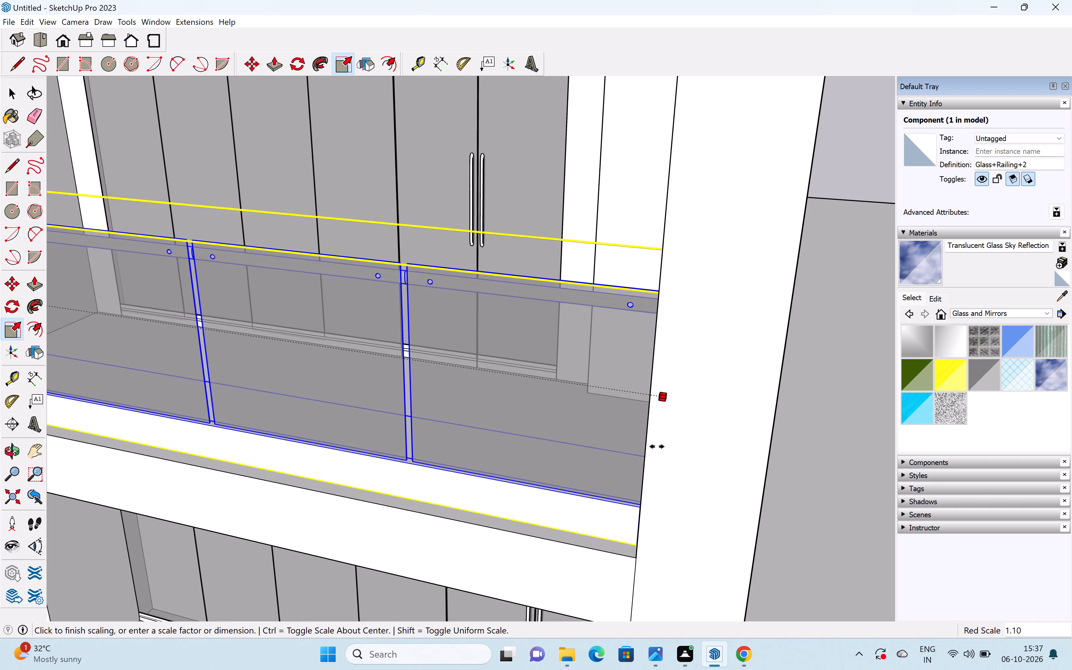
pyautogui.click(657, 447)
pyautogui.scroll(-14, 698, 427)
pyautogui.press('space')
pyautogui.click(802, 411)
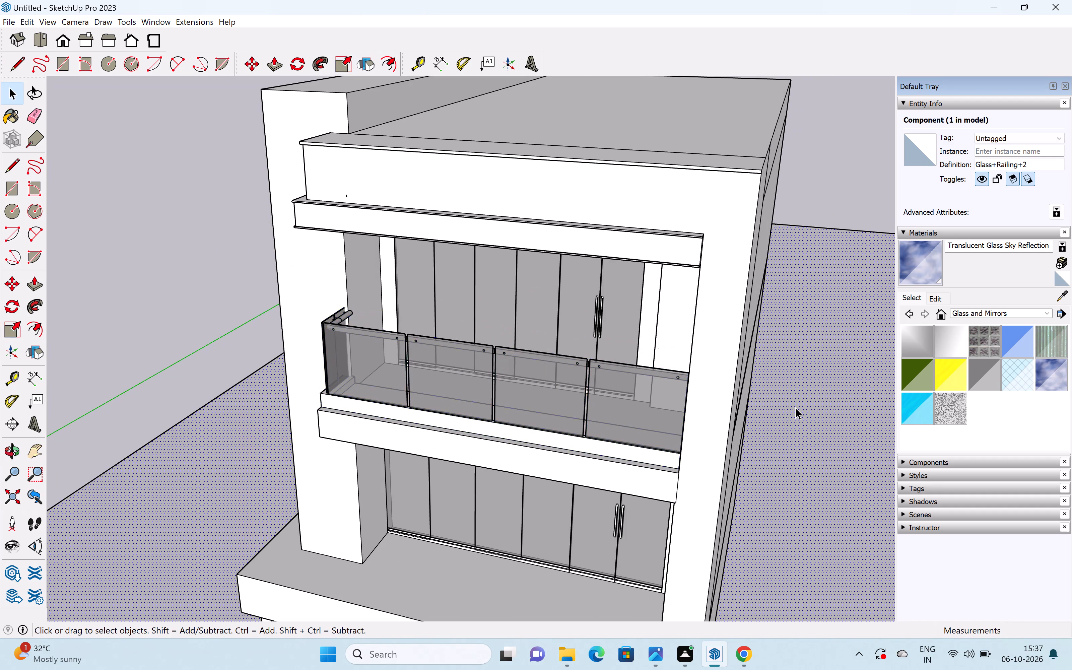
# Examine the building's front and side from several angles and distances to check the railing, lower balcony, entrance and ground area.
pyautogui.moveTo(492, 407); pyautogui.dragTo(645, 357, button='middle')
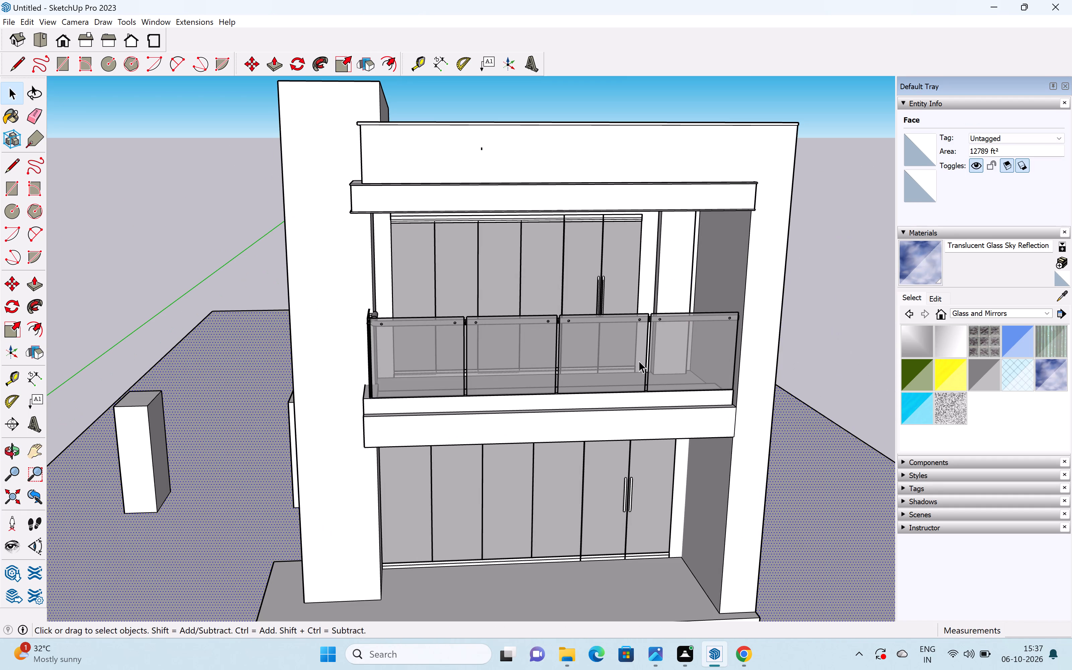
pyautogui.scroll(-3, 606, 358)
pyautogui.moveTo(568, 393); pyautogui.dragTo(583, 338, button='middle')
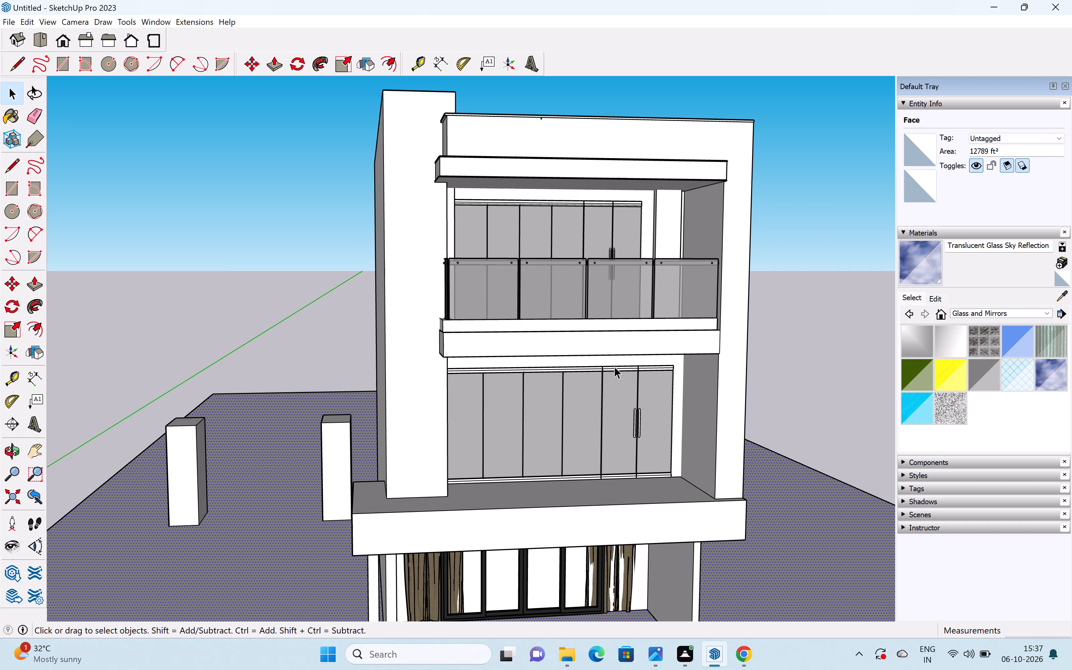
pyautogui.keyDown('shift'); pyautogui.moveTo(435, 418); pyautogui.dragTo(662, 368, button='middle'); pyautogui.keyUp('shift')
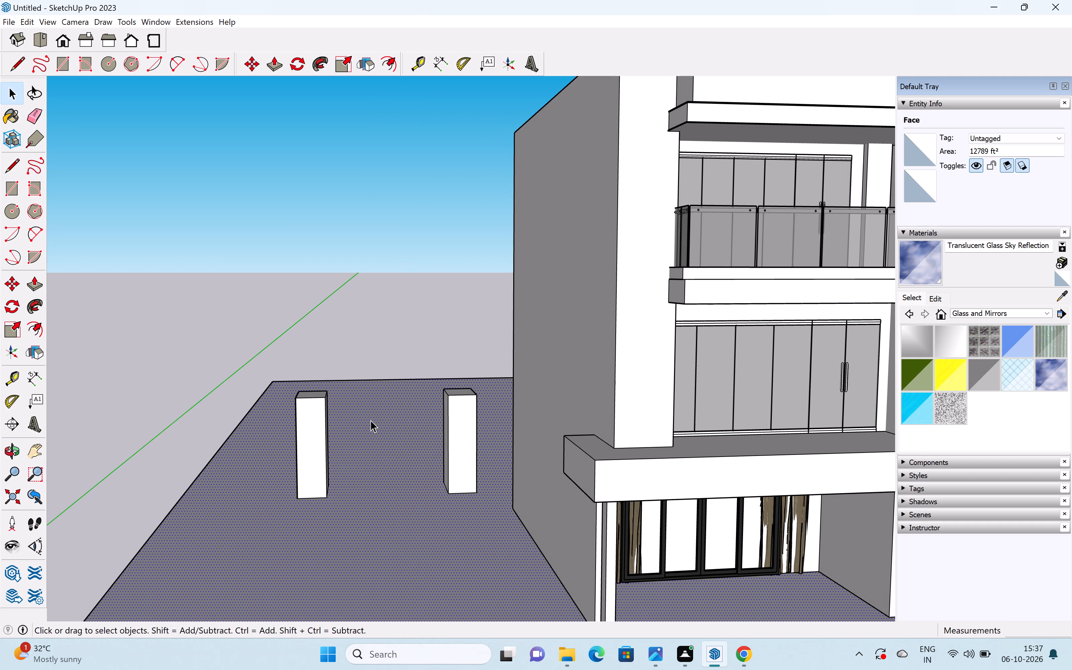
pyautogui.moveTo(330, 405); pyautogui.dragTo(654, 408, button='middle')
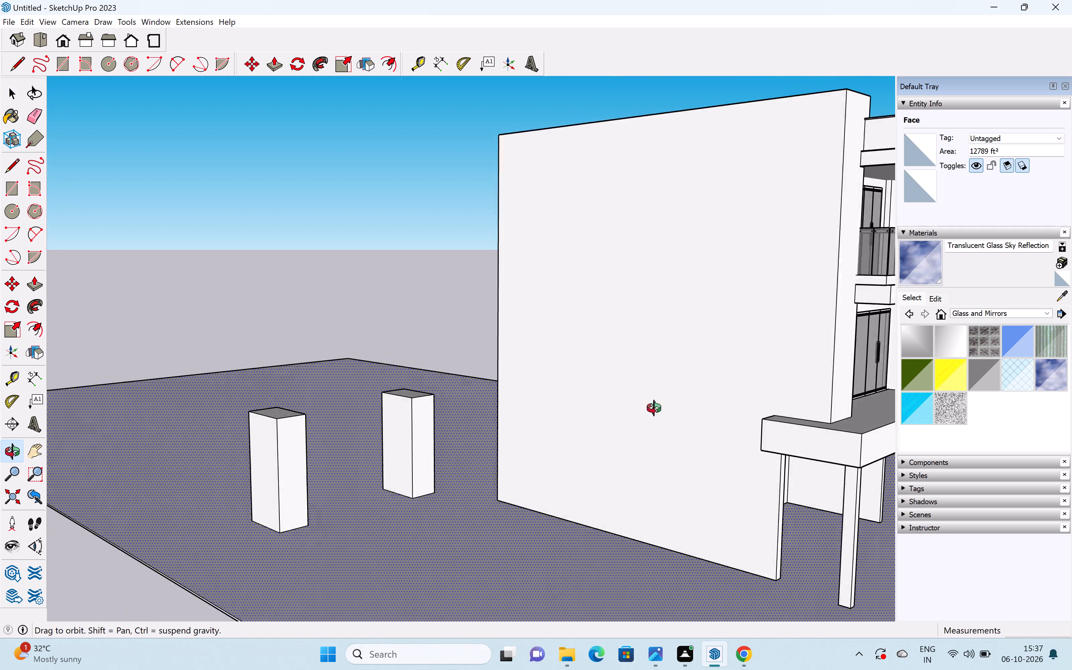
pyautogui.moveTo(654, 408); pyautogui.dragTo(671, 408, button='middle')
pyautogui.scroll(-3, 592, 411)
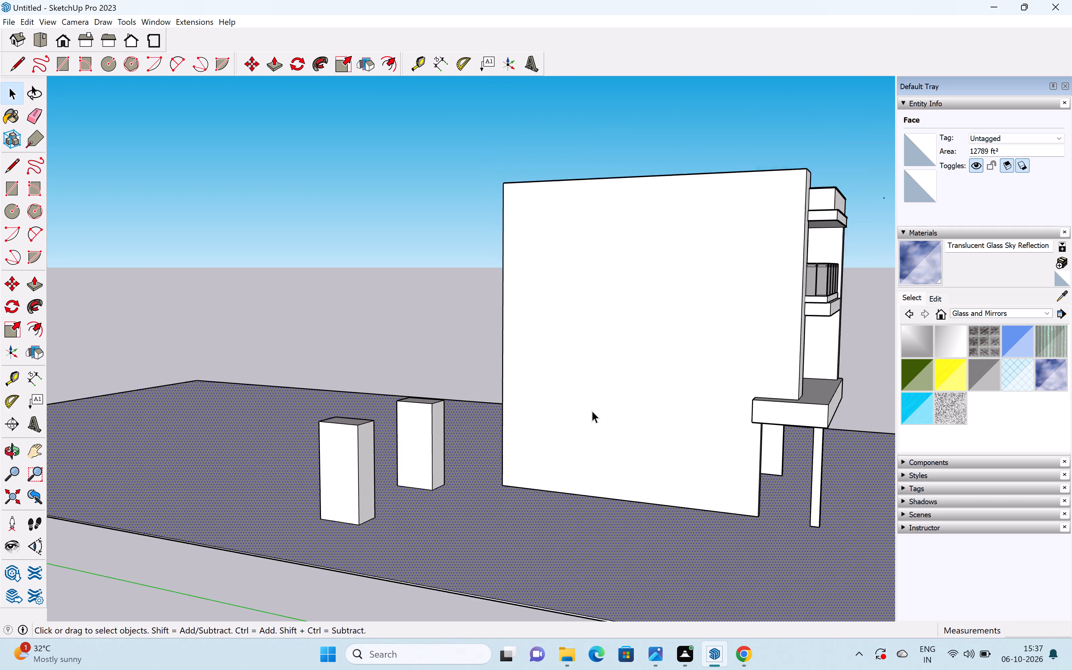
pyautogui.scroll(-8, 592, 411)
pyautogui.moveTo(696, 398); pyautogui.dragTo(331, 442, button='middle')
pyautogui.moveTo(454, 462); pyautogui.dragTo(429, 376, button='middle')
pyautogui.scroll(7, 429, 376)
pyautogui.scroll(-6, 598, 415)
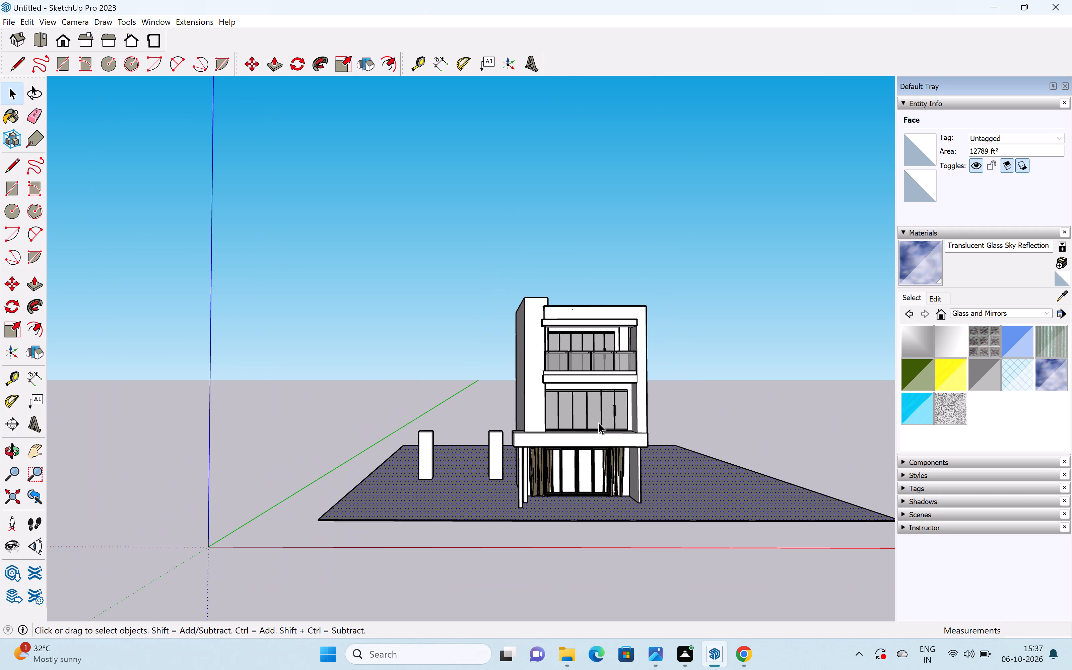
pyautogui.keyDown('shift'); pyautogui.moveTo(590, 438); pyautogui.dragTo(605, 389, button='middle'); pyautogui.keyUp('shift')
pyautogui.scroll(7, 600, 446)
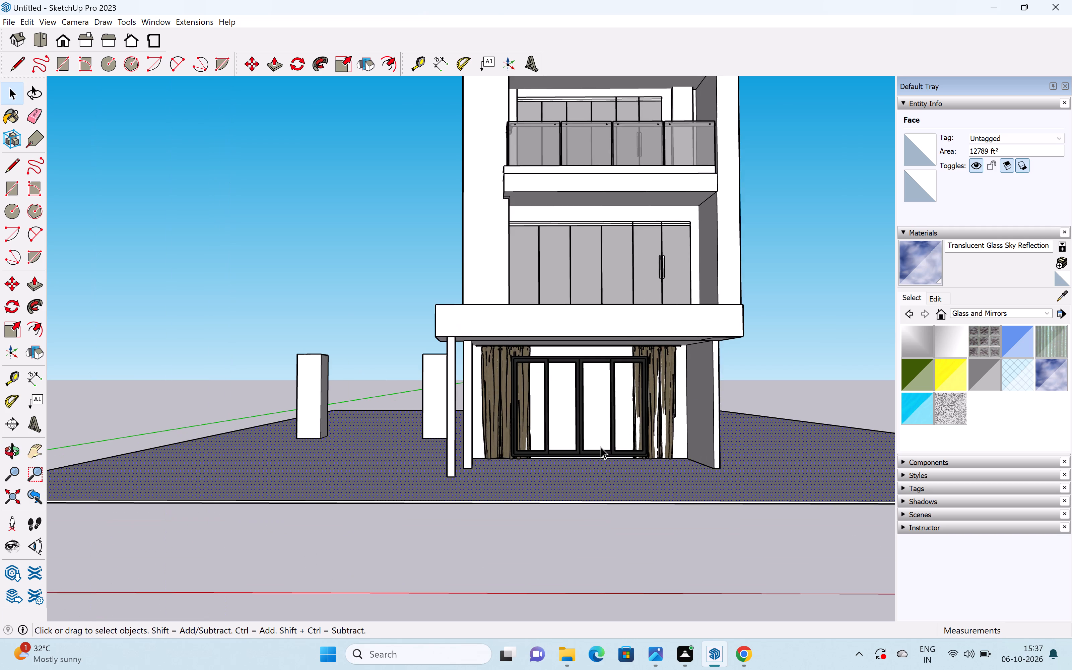
pyautogui.moveTo(602, 457); pyautogui.dragTo(602, 495, button='middle')
pyautogui.scroll(-4, 602, 522)
pyautogui.keyDown('shift'); pyautogui.moveTo(569, 514); pyautogui.dragTo(650, 517, button='middle'); pyautogui.keyUp('shift')
pyautogui.rightClick(618, 522)
pyautogui.click(662, 457)
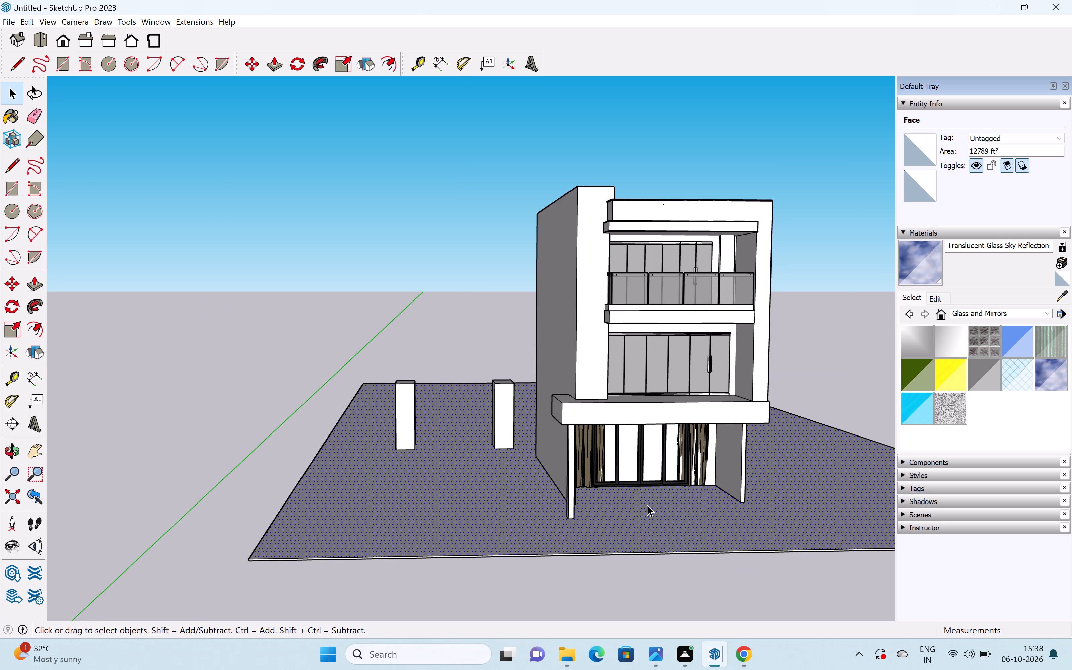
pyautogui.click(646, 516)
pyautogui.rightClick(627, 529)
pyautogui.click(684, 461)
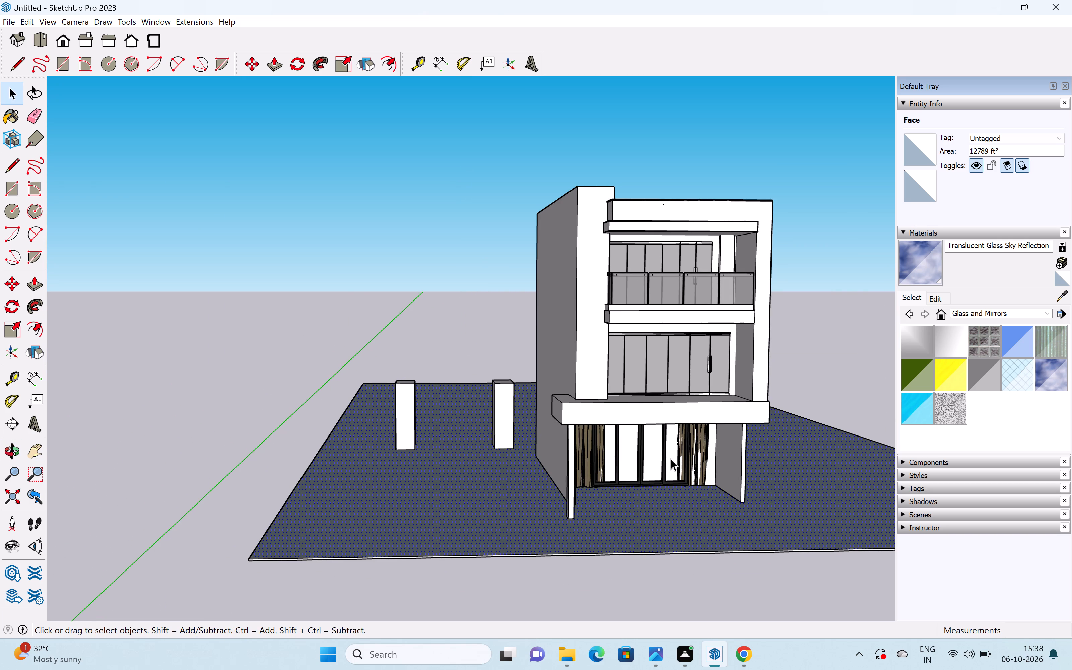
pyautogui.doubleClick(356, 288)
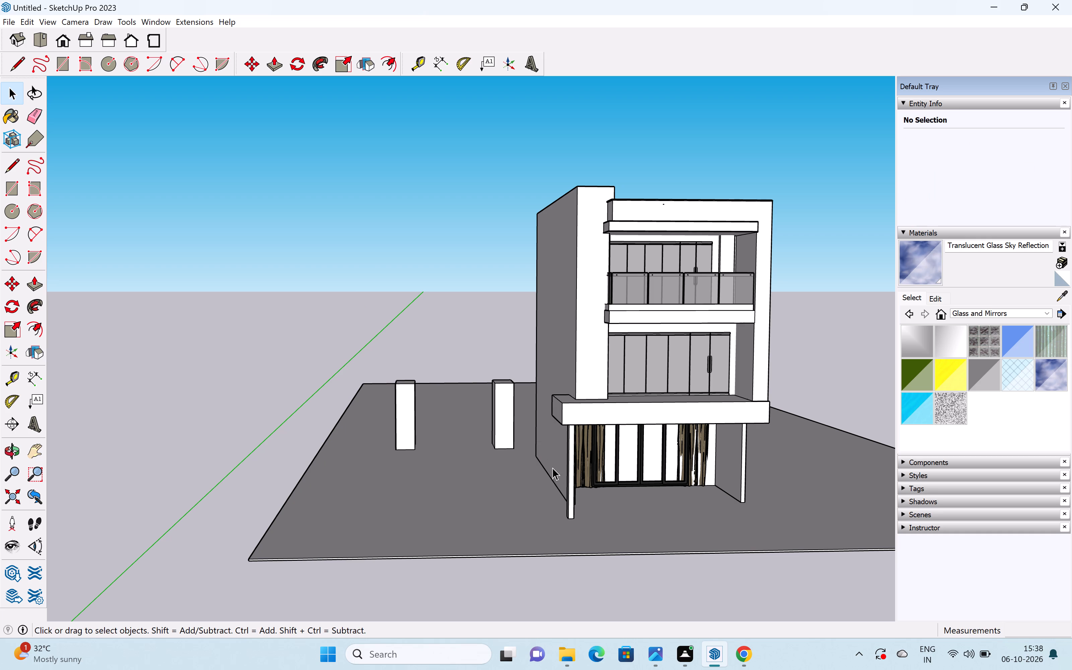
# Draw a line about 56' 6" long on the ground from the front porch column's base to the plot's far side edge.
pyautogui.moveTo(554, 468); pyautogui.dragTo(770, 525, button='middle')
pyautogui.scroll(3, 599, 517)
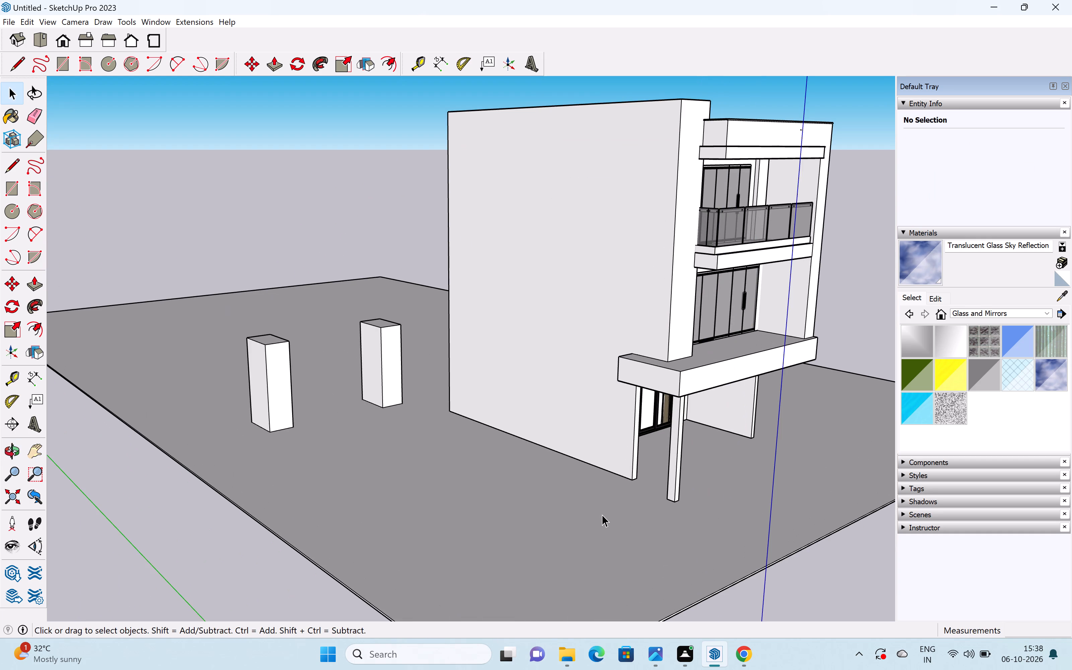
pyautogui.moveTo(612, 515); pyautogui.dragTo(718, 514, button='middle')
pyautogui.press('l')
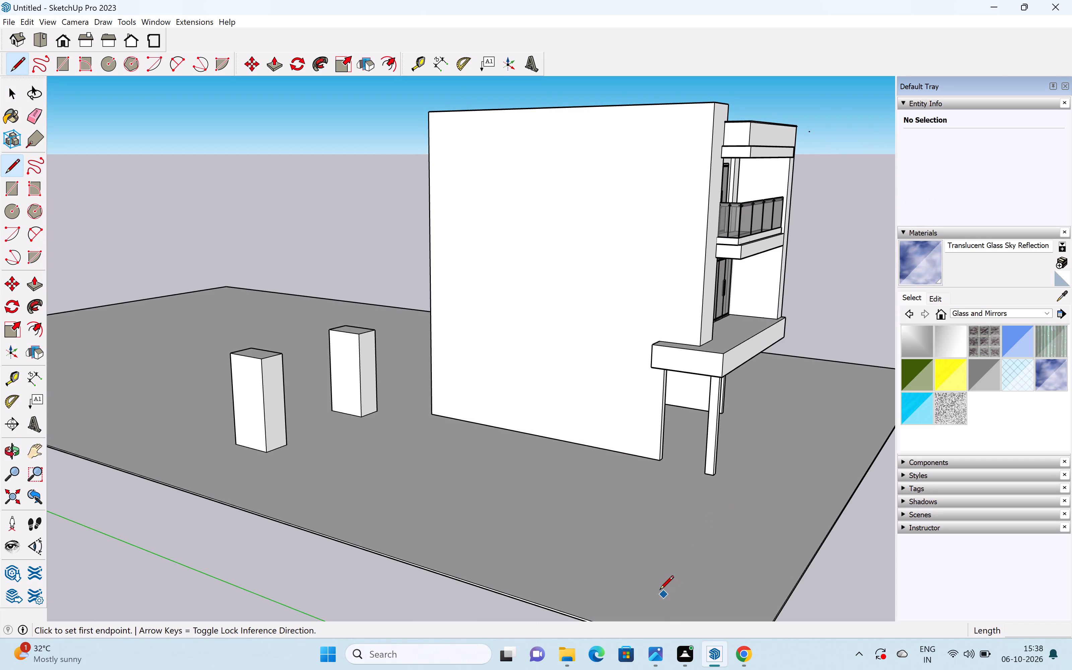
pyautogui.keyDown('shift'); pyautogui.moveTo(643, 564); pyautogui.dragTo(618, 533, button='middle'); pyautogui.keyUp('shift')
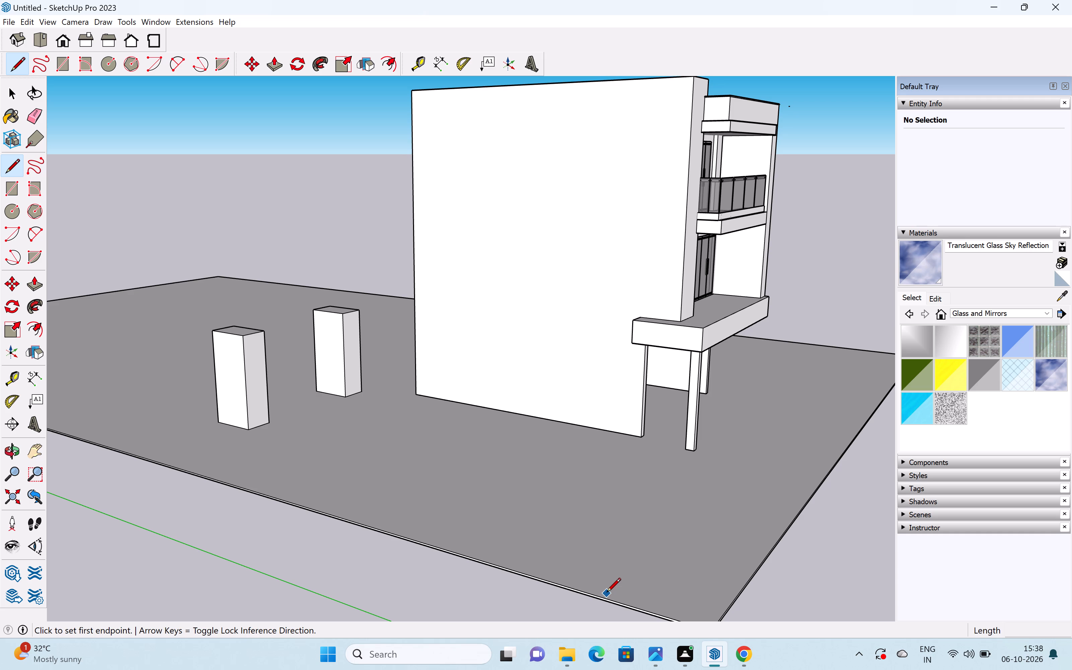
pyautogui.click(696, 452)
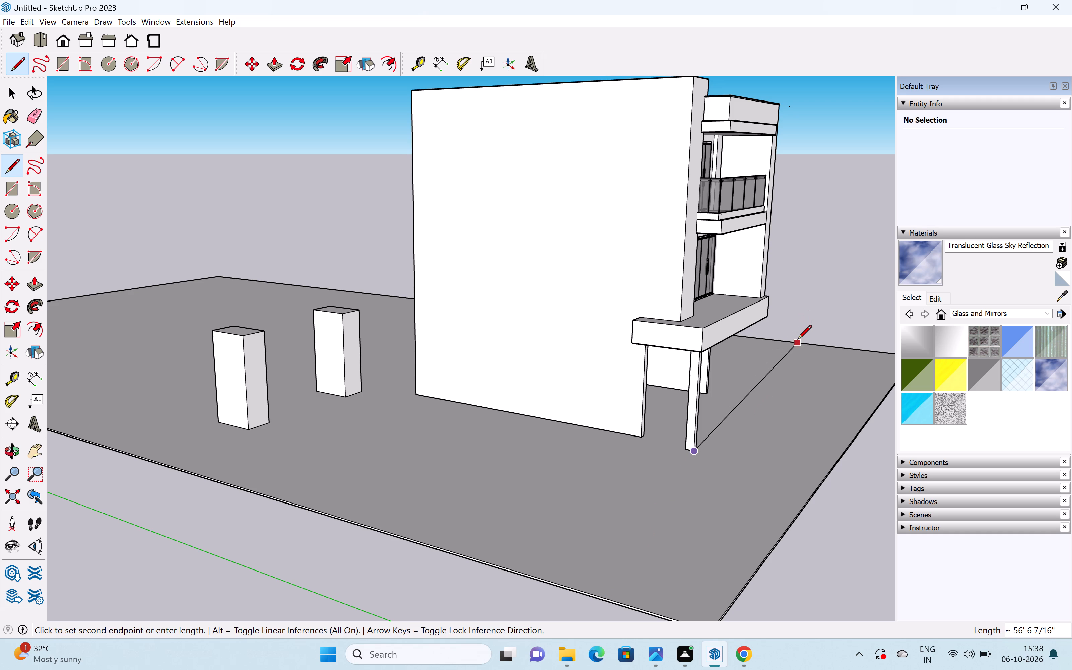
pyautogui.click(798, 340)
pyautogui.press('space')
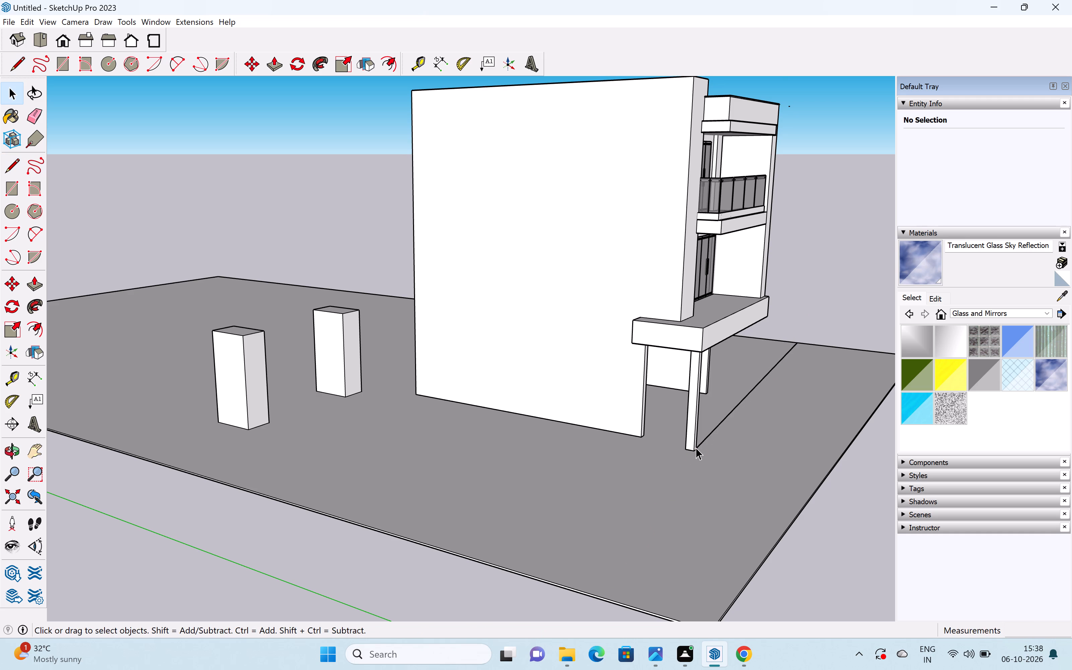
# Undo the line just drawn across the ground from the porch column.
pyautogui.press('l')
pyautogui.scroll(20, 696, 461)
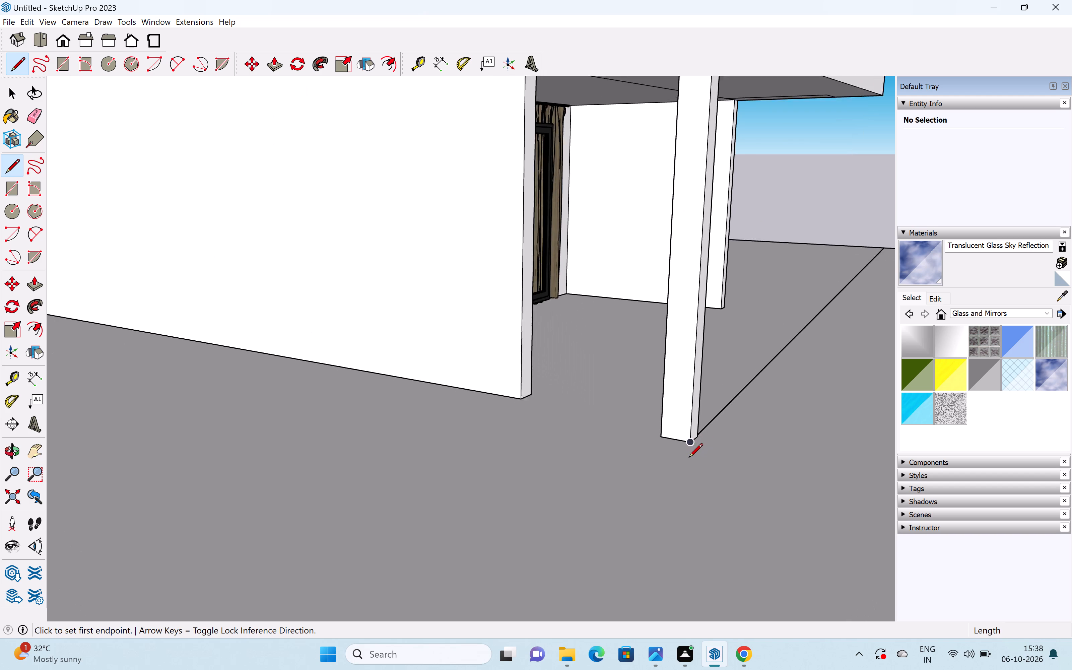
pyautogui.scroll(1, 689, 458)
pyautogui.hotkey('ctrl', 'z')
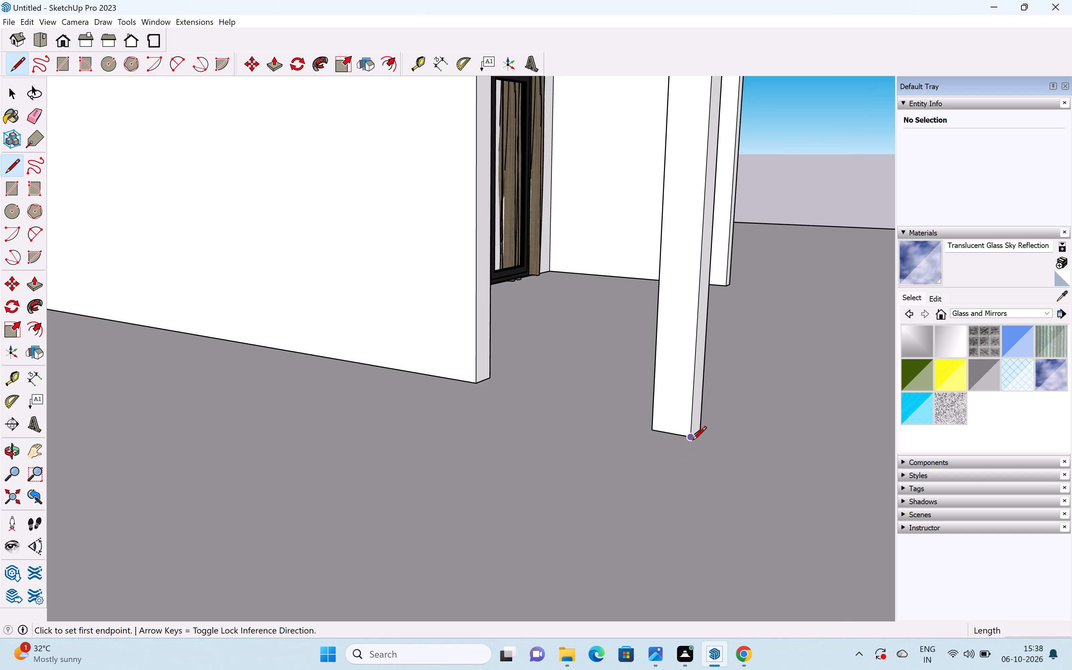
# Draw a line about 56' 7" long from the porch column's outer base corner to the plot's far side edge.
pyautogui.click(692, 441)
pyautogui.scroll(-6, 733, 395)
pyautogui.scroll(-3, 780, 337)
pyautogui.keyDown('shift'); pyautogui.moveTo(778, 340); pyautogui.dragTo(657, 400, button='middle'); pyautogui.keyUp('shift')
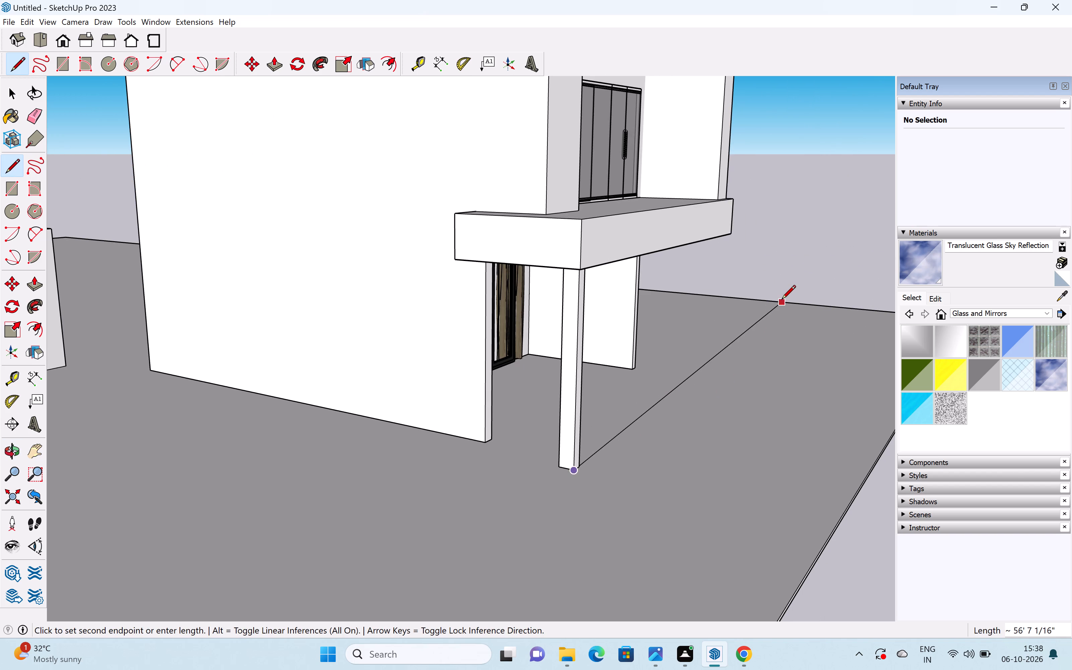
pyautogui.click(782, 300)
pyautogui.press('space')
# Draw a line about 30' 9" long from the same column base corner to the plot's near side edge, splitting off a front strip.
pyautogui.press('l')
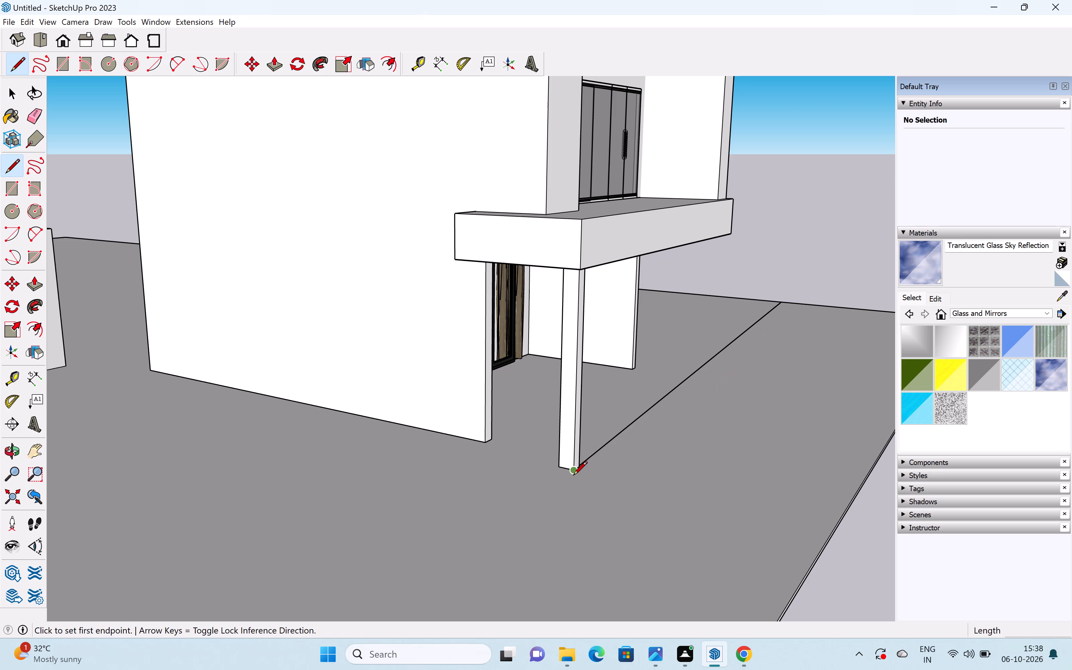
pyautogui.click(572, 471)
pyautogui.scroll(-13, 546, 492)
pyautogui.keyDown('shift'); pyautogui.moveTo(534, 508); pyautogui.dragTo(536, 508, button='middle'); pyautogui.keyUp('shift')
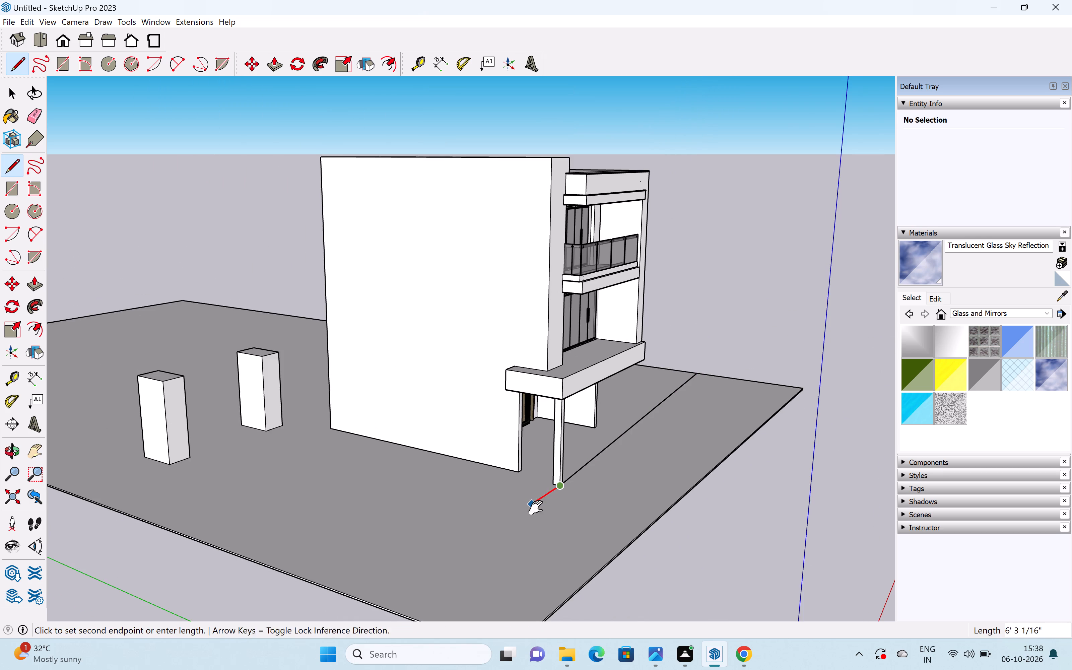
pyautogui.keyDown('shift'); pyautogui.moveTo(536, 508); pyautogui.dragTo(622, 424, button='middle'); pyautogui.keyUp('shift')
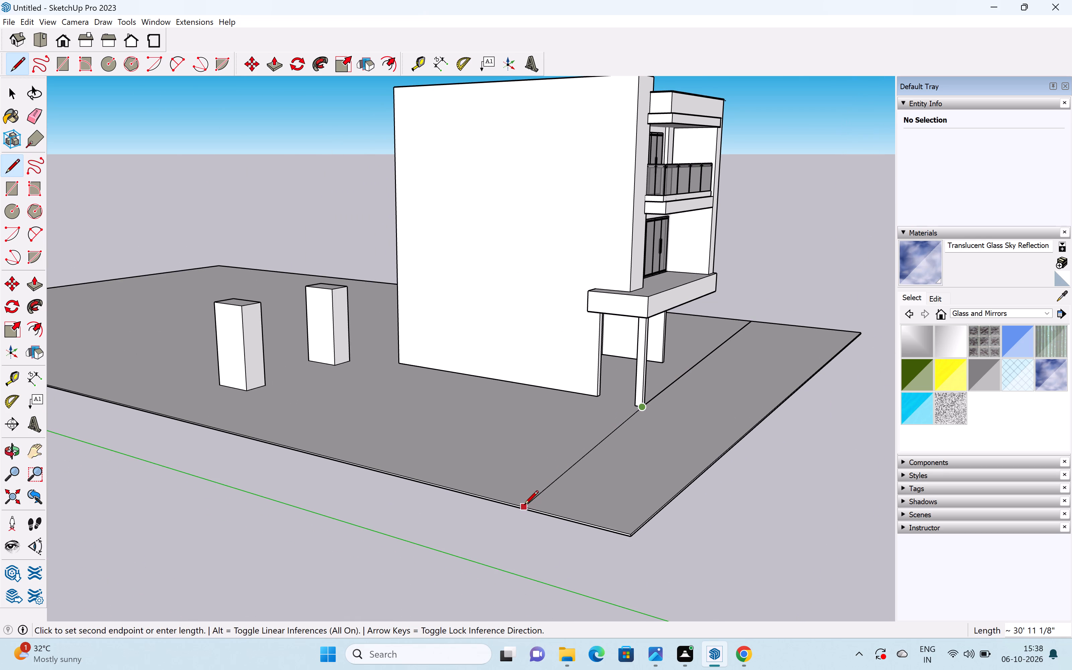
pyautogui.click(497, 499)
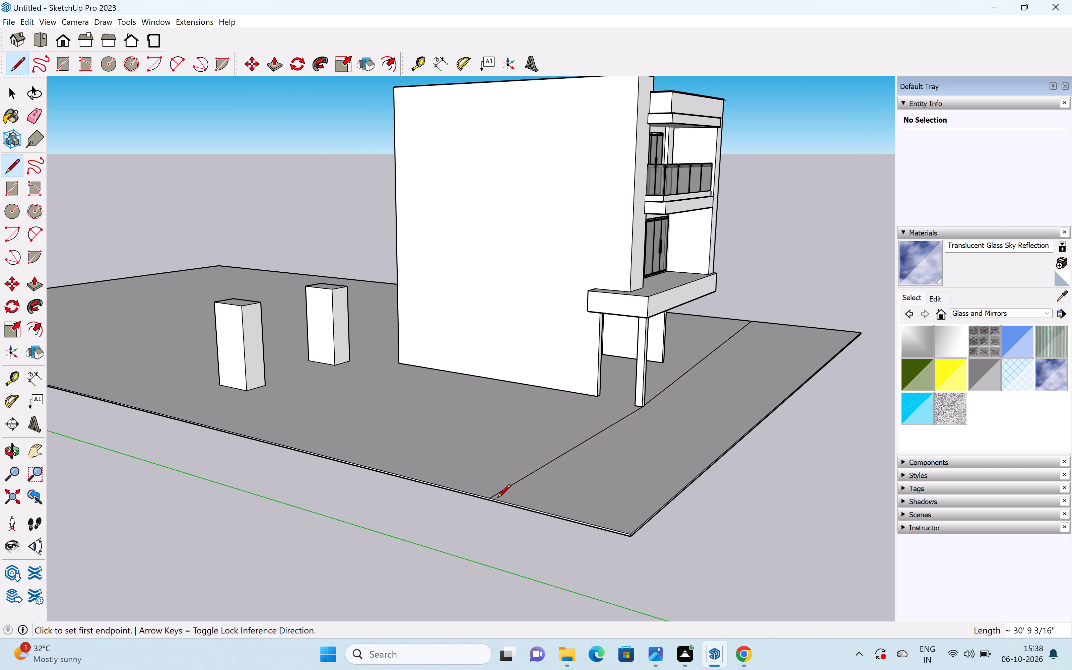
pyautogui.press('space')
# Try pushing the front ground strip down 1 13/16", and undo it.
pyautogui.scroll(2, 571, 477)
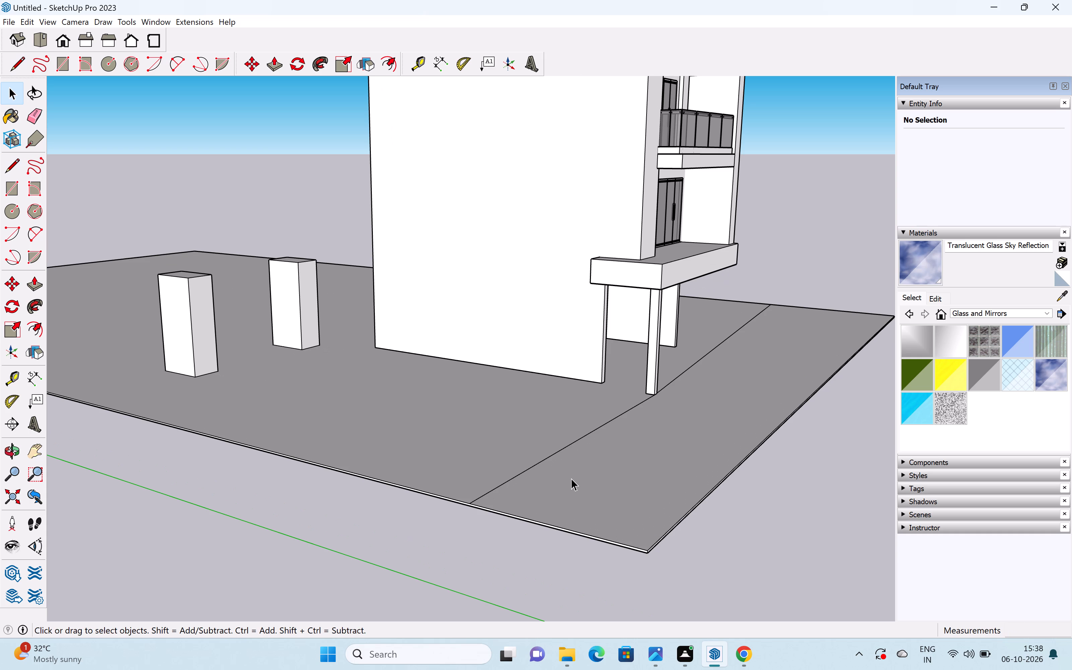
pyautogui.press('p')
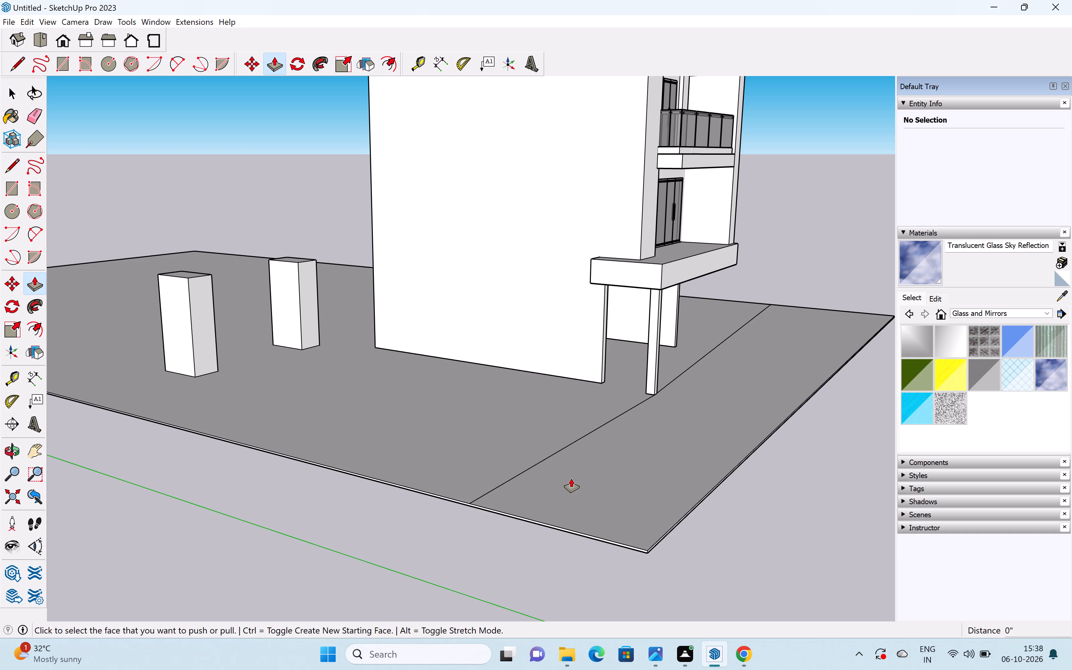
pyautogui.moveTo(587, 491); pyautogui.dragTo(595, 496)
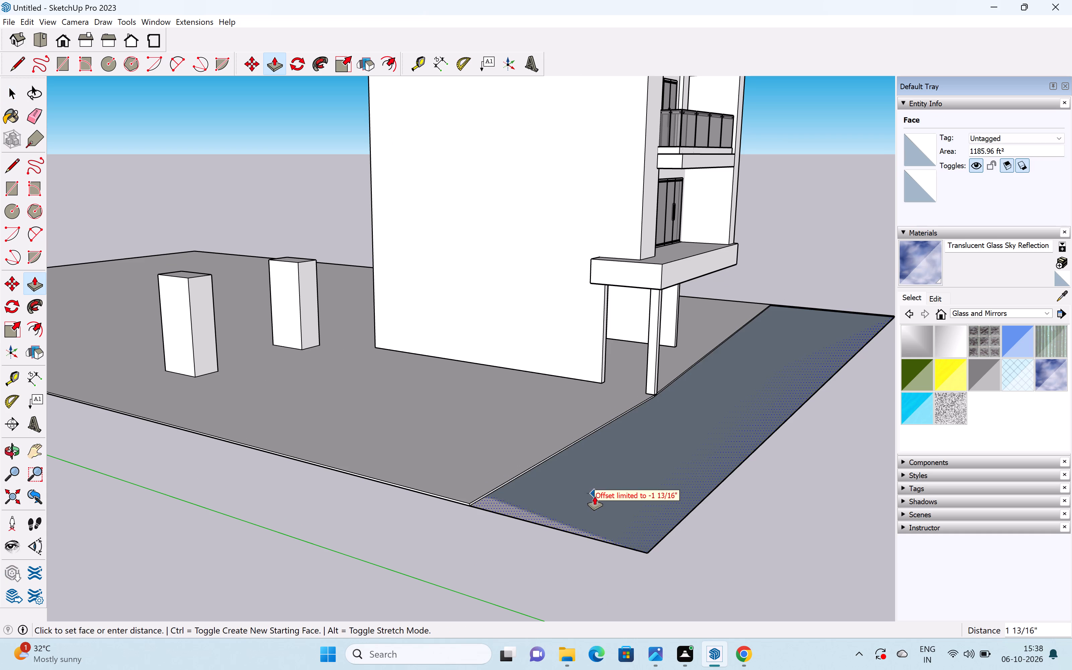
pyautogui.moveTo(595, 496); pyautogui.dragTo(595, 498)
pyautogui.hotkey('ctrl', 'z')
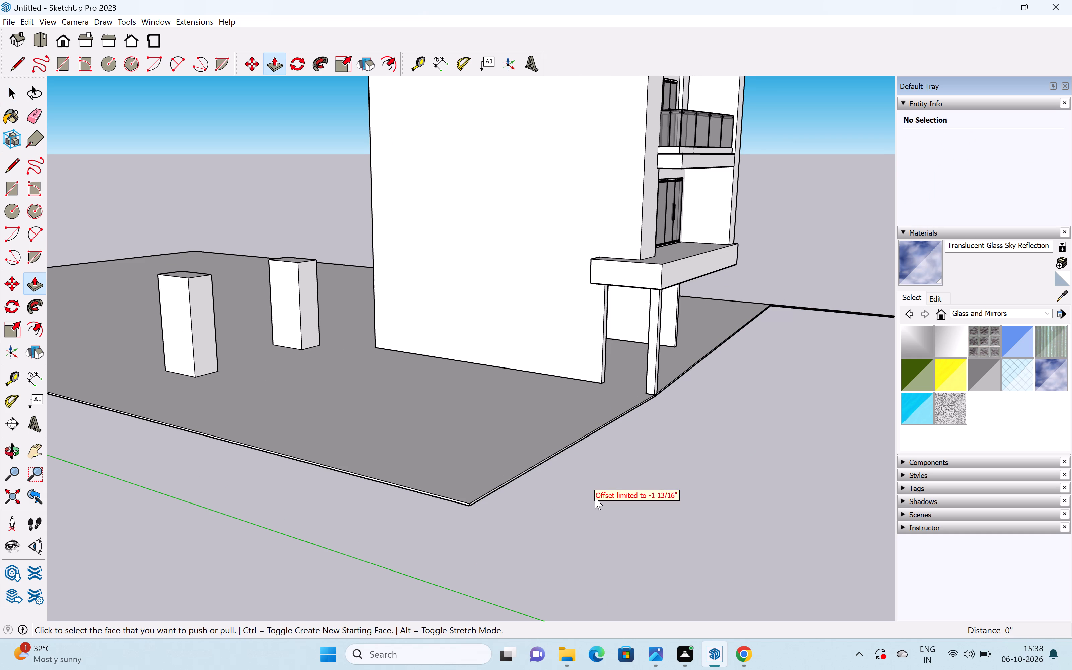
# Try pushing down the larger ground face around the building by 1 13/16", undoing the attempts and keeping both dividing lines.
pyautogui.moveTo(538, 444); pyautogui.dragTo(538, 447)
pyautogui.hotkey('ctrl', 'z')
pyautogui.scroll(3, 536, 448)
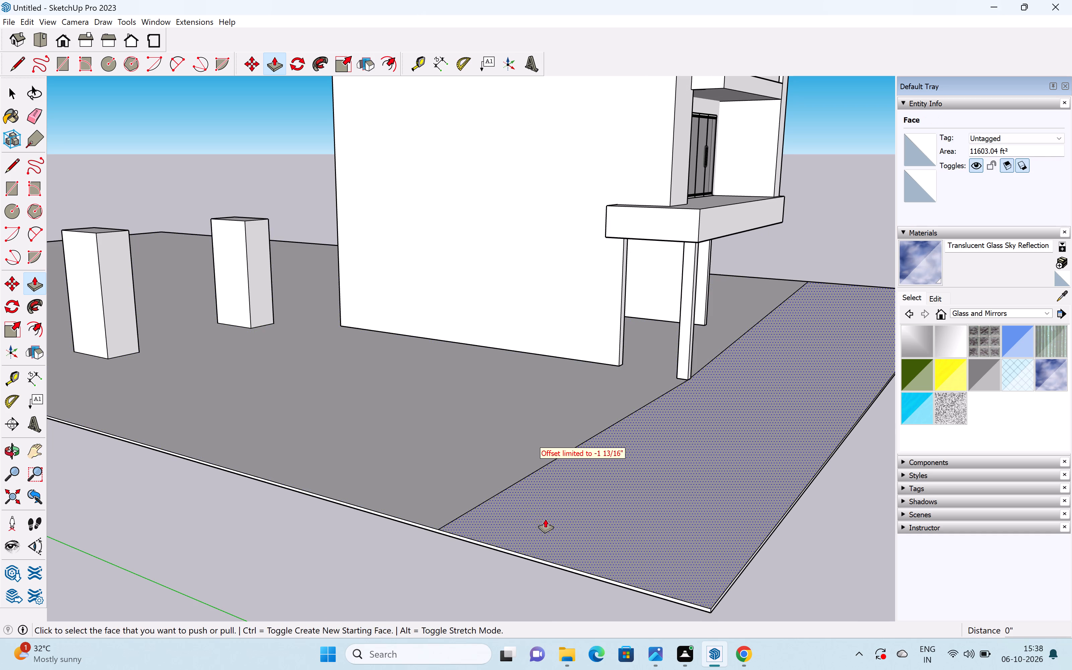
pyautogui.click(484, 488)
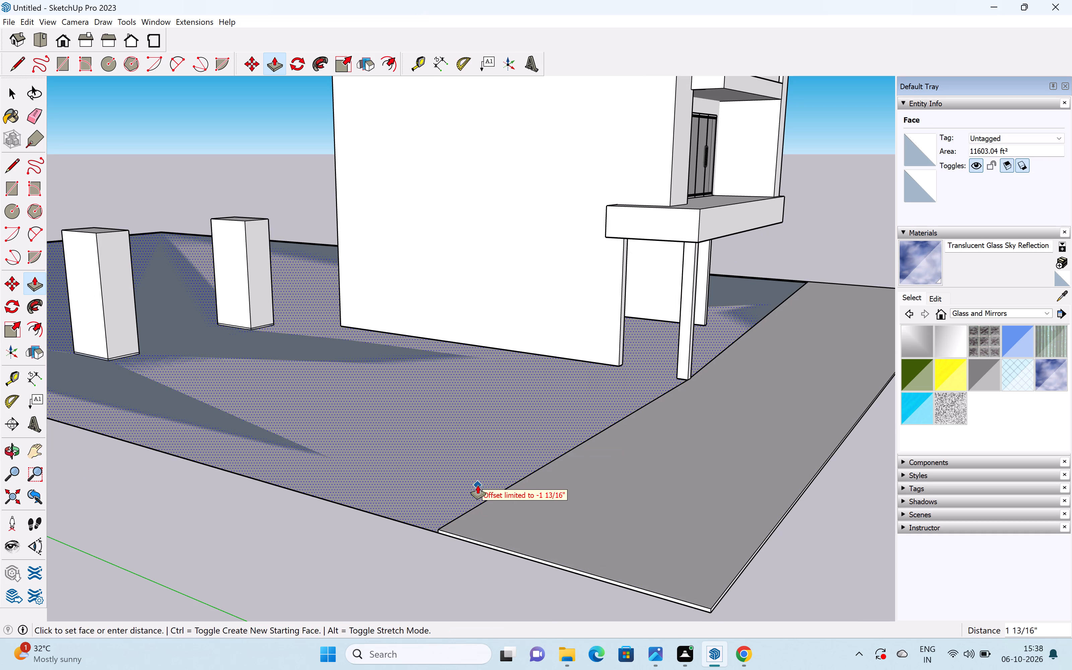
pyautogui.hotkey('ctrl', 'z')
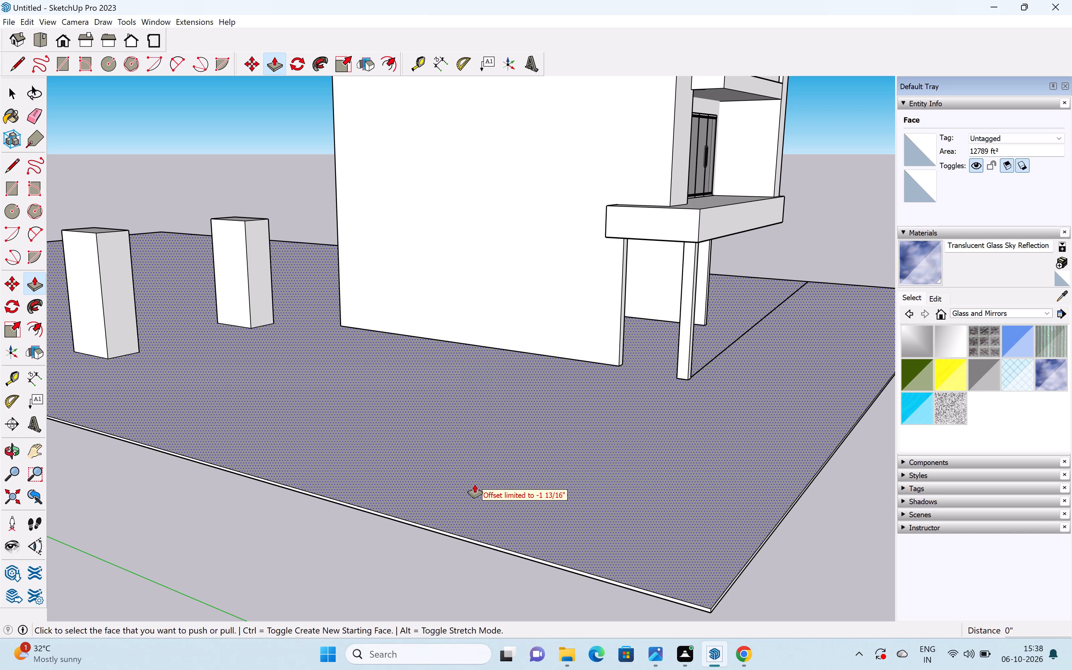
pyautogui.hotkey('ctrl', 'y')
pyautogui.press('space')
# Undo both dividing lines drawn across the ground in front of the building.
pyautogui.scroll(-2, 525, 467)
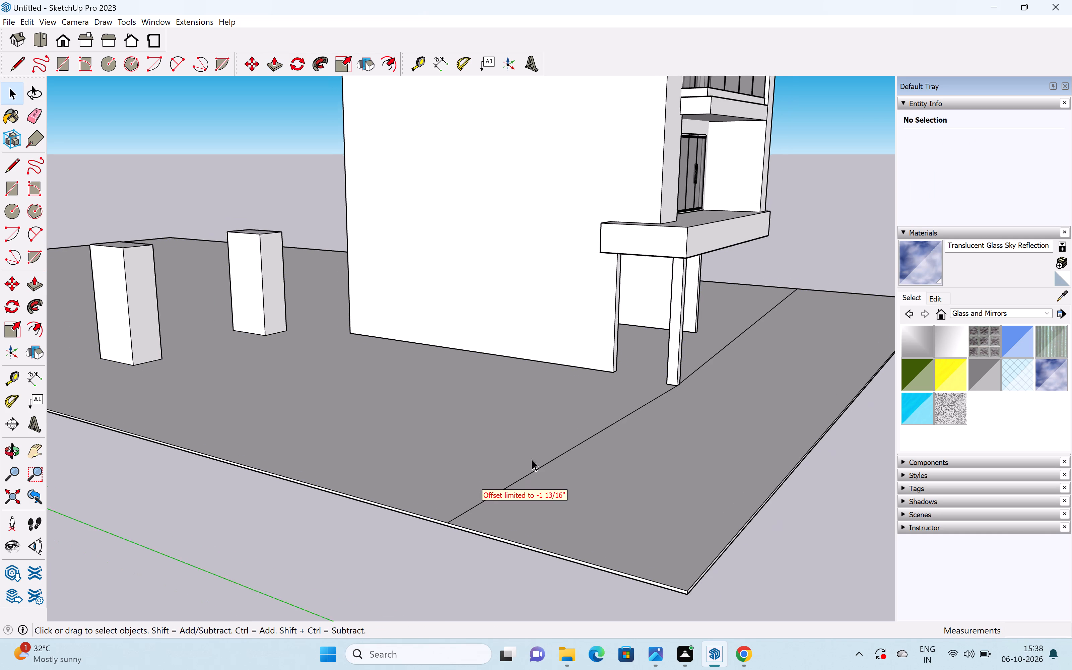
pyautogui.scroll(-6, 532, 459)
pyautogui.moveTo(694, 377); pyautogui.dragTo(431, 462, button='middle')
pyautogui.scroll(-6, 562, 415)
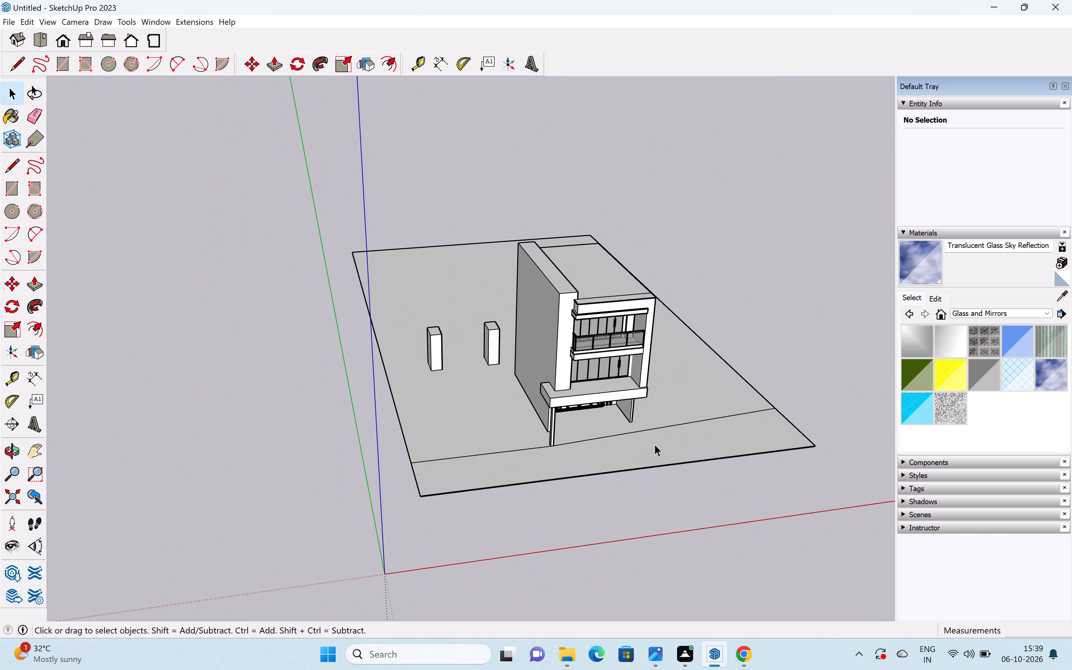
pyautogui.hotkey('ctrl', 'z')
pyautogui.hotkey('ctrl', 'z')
# Draw a line on the ground parallel to the red axis from the porch column's front base corner to the plot's far side edge.
pyautogui.moveTo(646, 437); pyautogui.dragTo(527, 398, button='middle')
pyautogui.moveTo(561, 420); pyautogui.dragTo(548, 368, button='middle')
pyautogui.scroll(4, 561, 419)
pyautogui.press('l')
pyautogui.scroll(5, 466, 438)
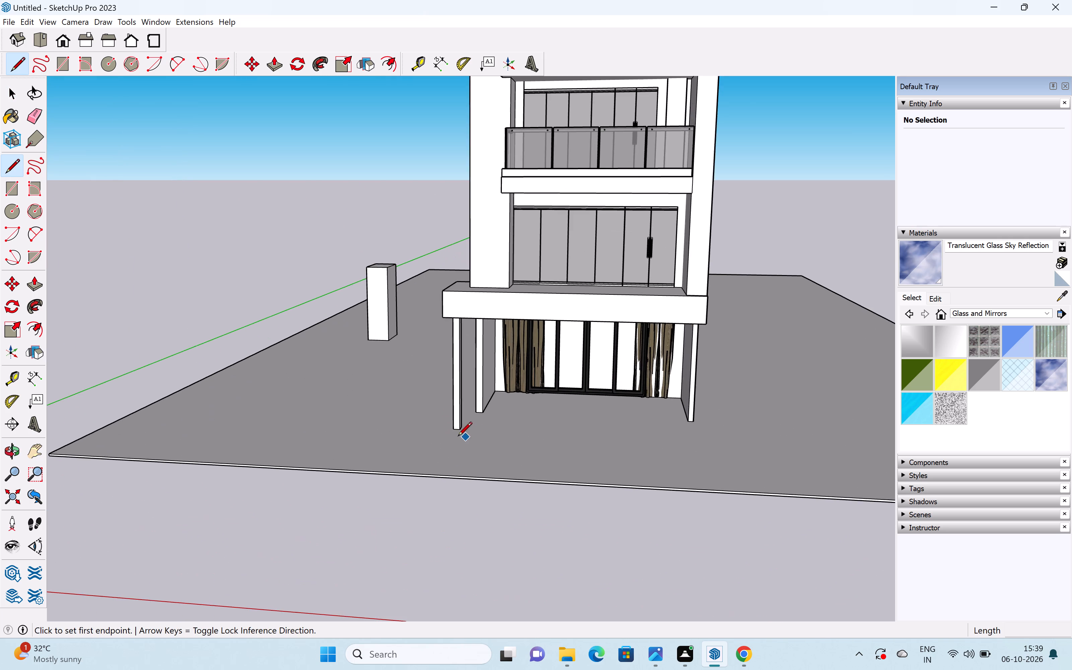
pyautogui.scroll(3, 450, 436)
pyautogui.click(452, 429)
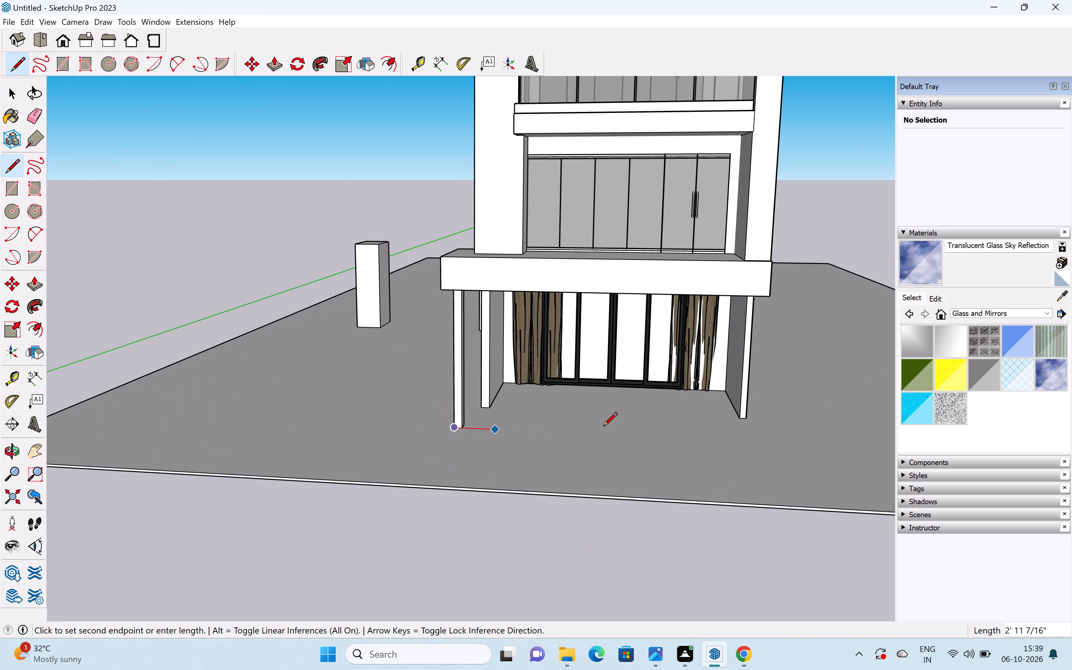
pyautogui.scroll(-4, 628, 423)
pyautogui.scroll(-4, 664, 420)
pyautogui.keyDown('shift'); pyautogui.moveTo(675, 418); pyautogui.dragTo(562, 418, button='middle'); pyautogui.keyUp('shift')
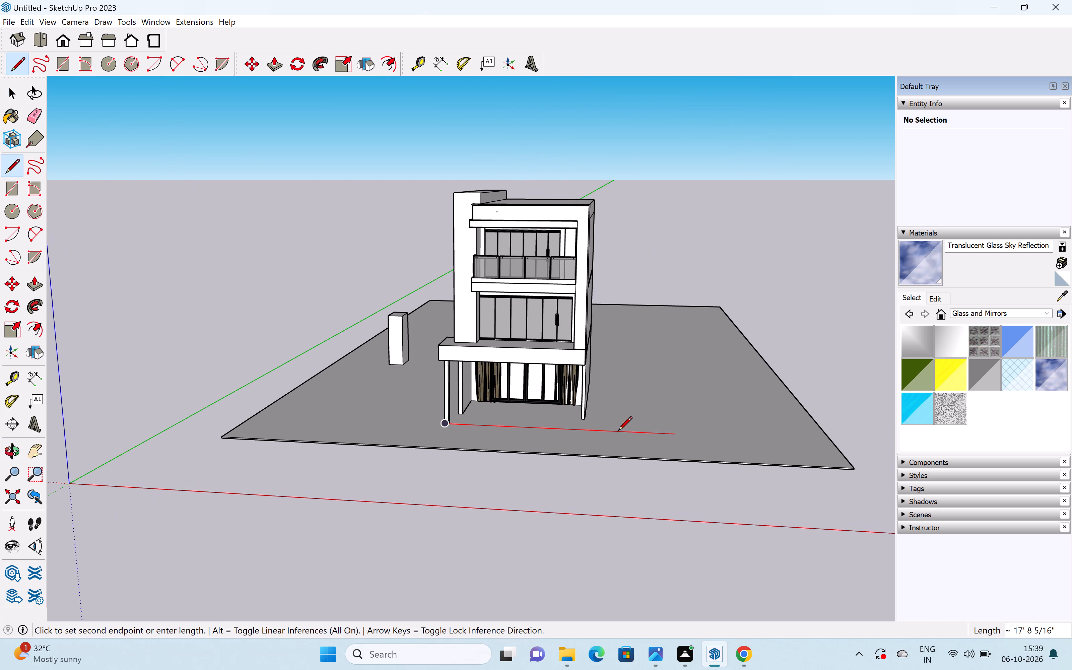
pyautogui.click(832, 433)
pyautogui.press('space')
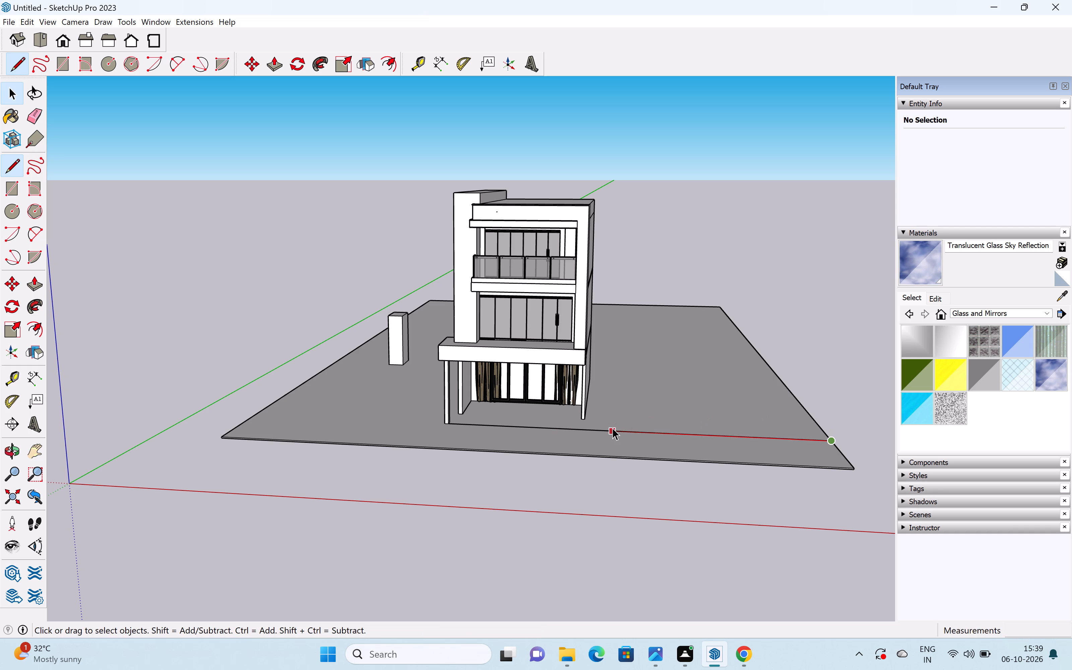
# Extend the dividing line straight from the column's base corner past the plot's opposite side edge.
pyautogui.write('L')
pyautogui.click(444, 424)
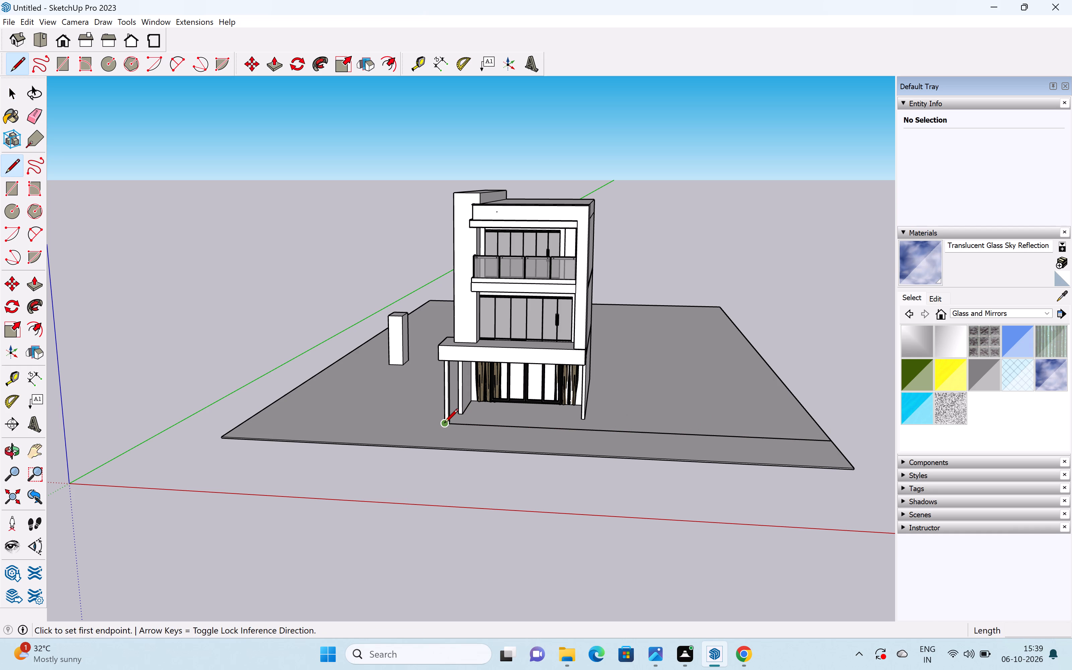
pyautogui.click(244, 404)
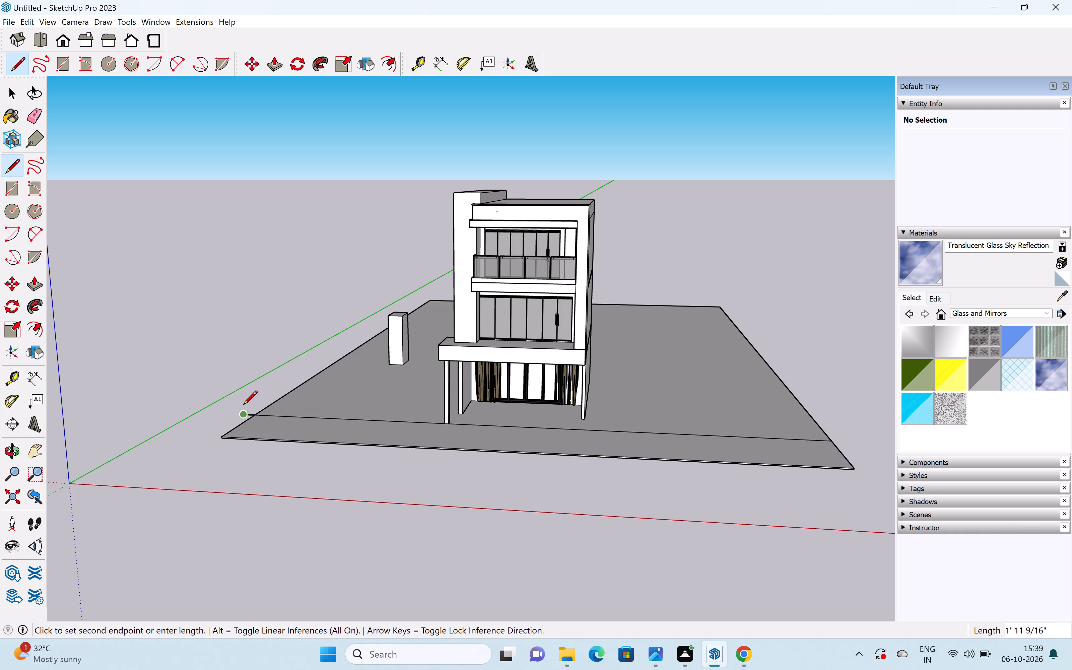
pyautogui.press('space')
# Erase the short piece of the dividing line that sticks out beyond the plot's side edge.
pyautogui.scroll(6, 238, 436)
pyautogui.press('e')
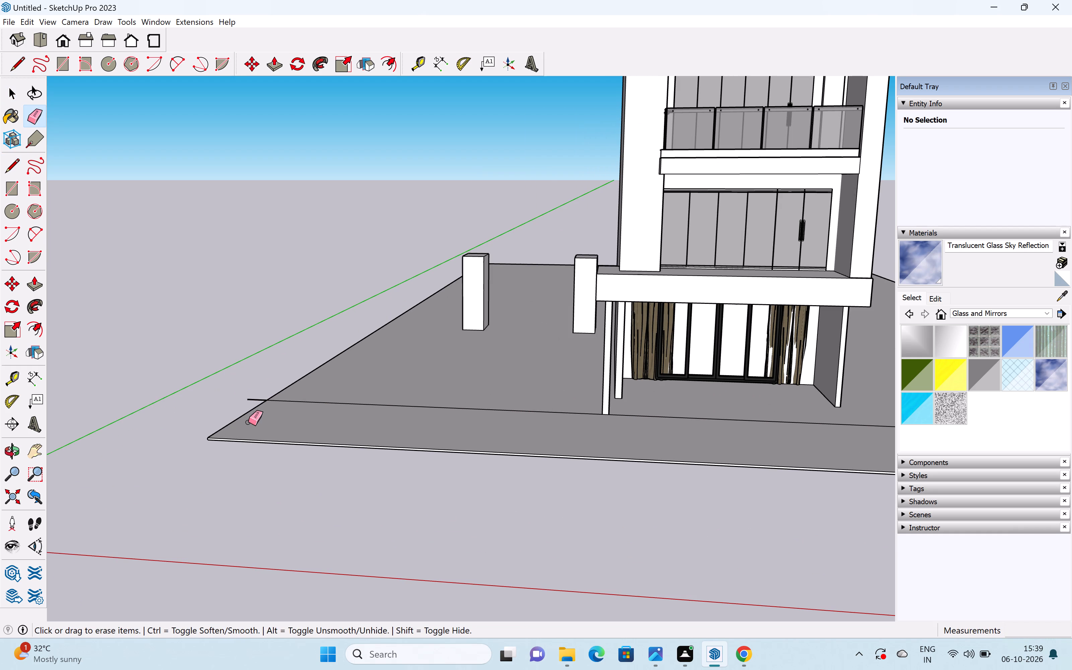
pyautogui.click(255, 398)
pyautogui.press('space')
# Examine the divided ground in front of the building and the facade's balconies from several angles and distances.
pyautogui.scroll(-7, 273, 418)
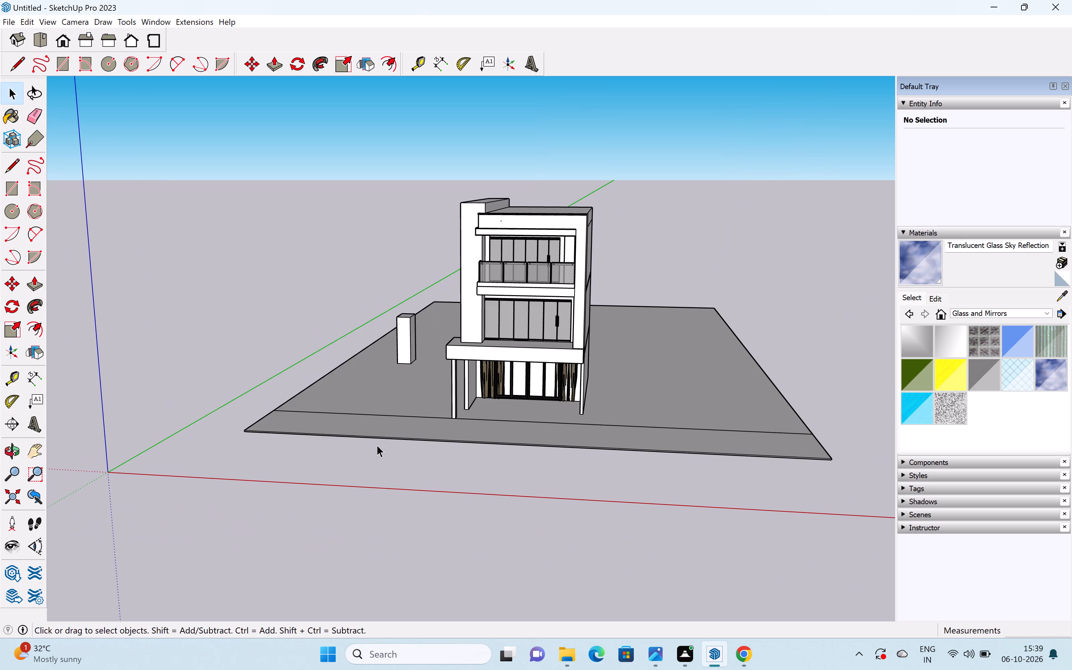
pyautogui.scroll(-3, 378, 445)
pyautogui.scroll(6, 465, 425)
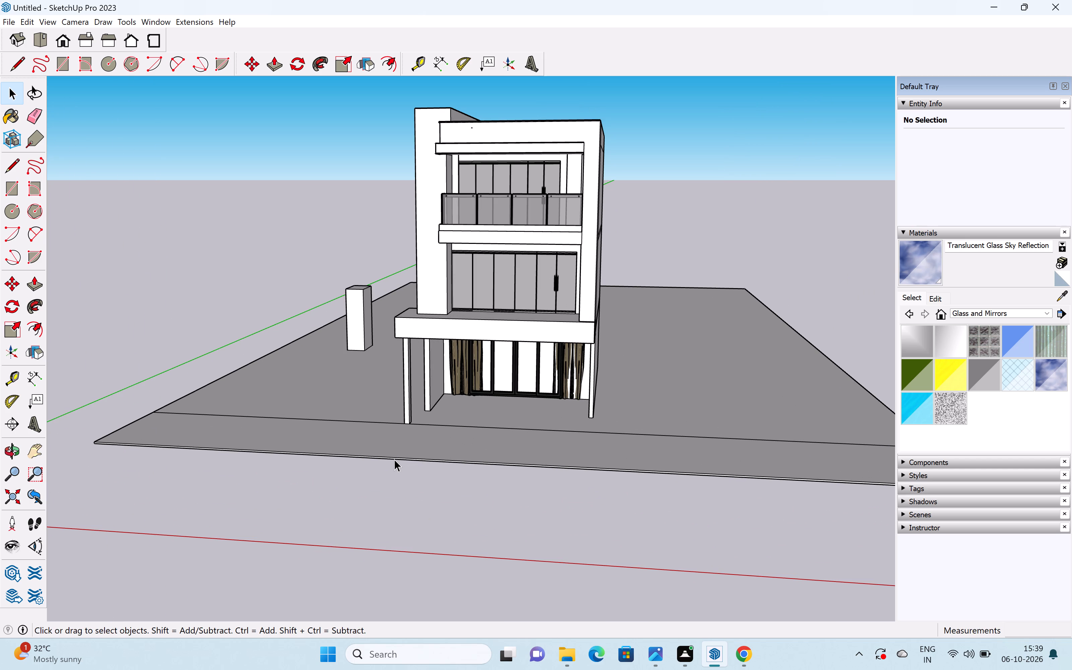
pyautogui.scroll(-1, 410, 451)
pyautogui.moveTo(410, 449); pyautogui.dragTo(586, 468, button='middle')
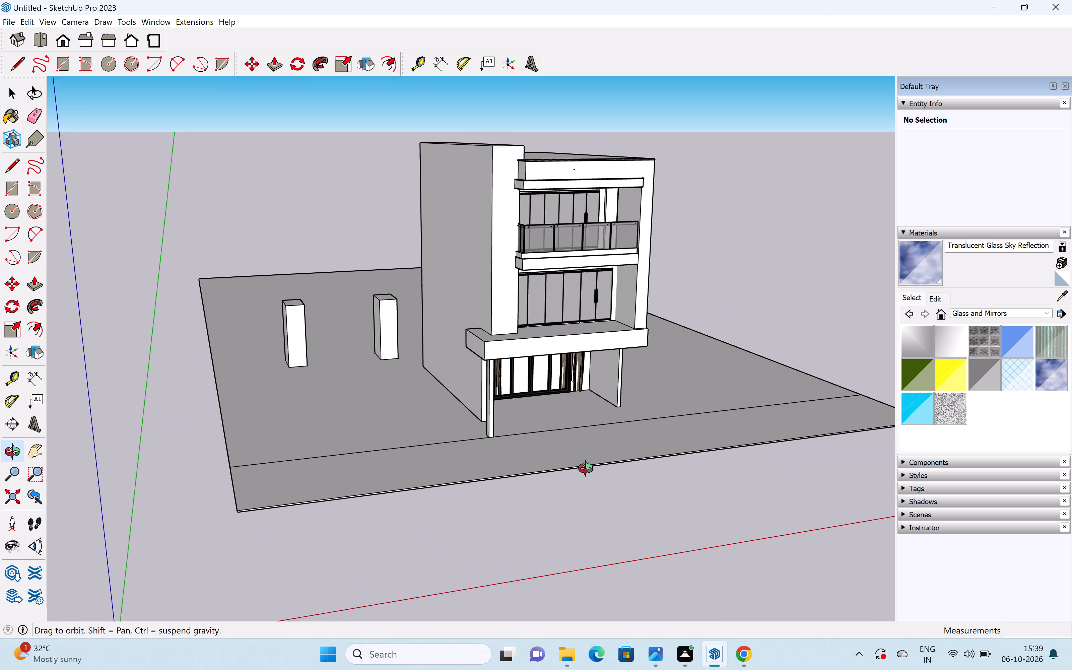
pyautogui.moveTo(586, 468); pyautogui.dragTo(588, 468, button='middle')
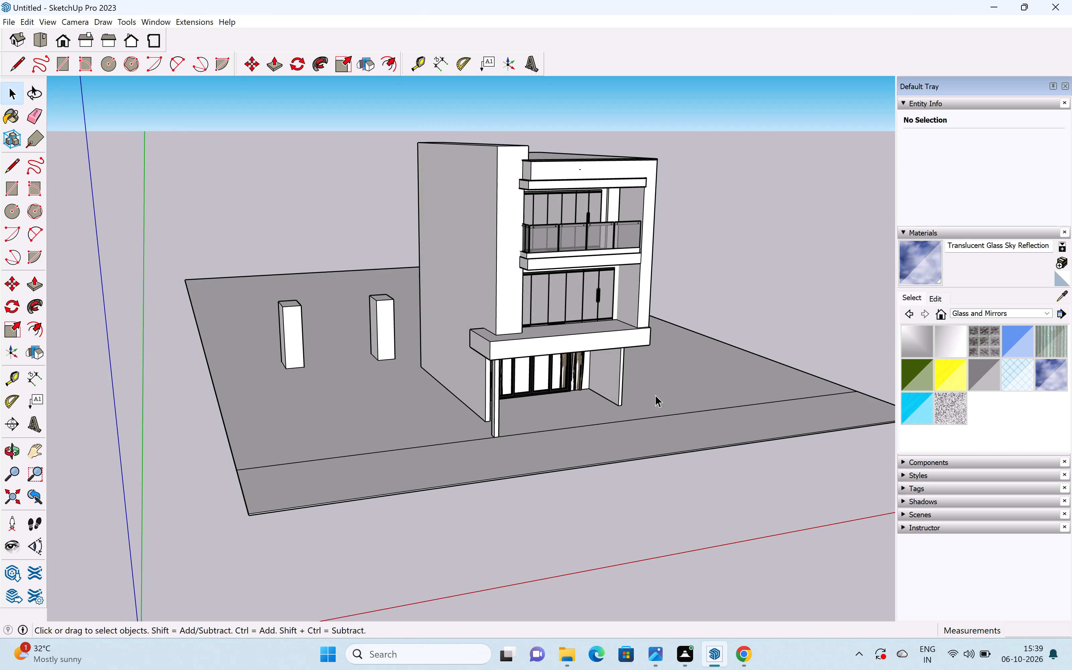
pyautogui.moveTo(664, 388); pyautogui.dragTo(447, 398, button='middle')
pyautogui.scroll(7, 384, 244)
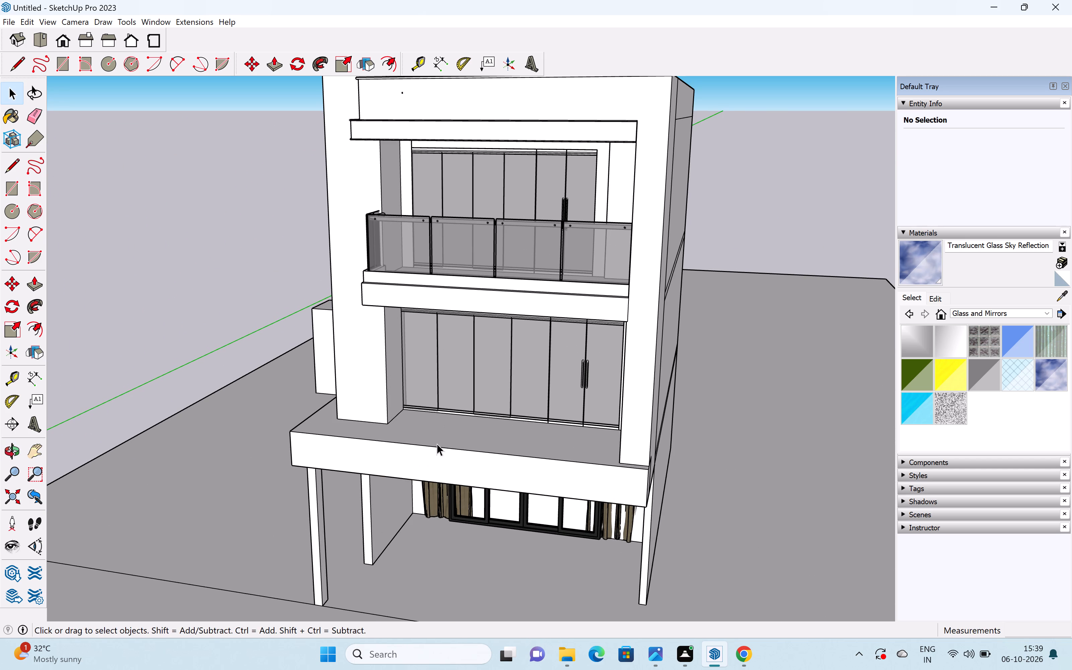
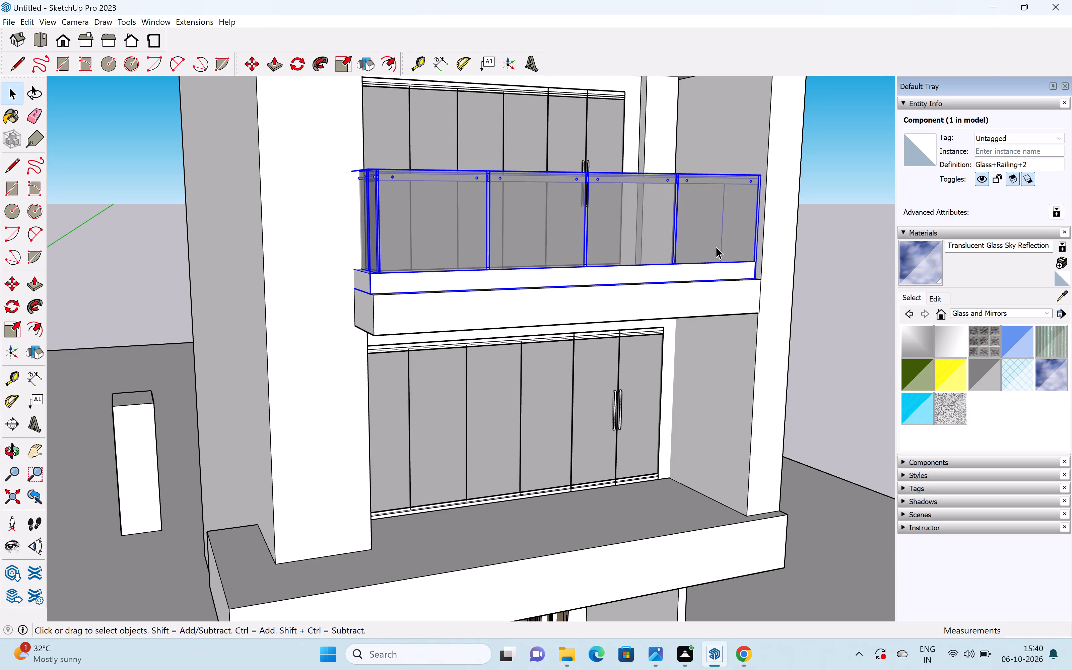
# Copy the upper balcony's glass railing straight down onto the slab of the lower balcony above the porch.
pyautogui.press('m')
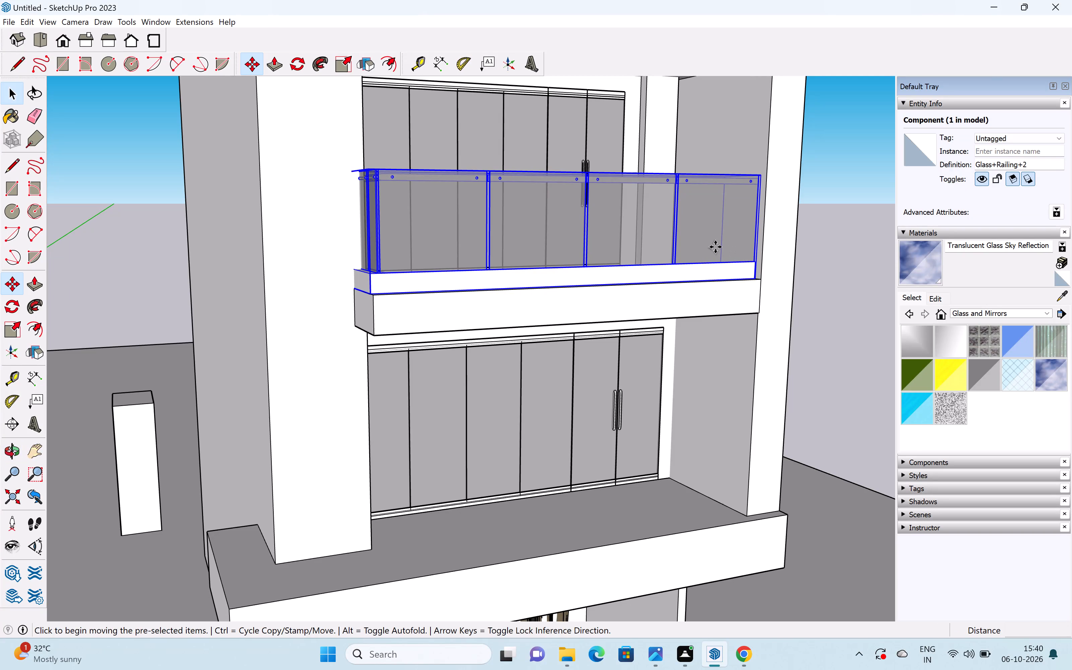
pyautogui.click(379, 271)
pyautogui.scroll(-5, 413, 337)
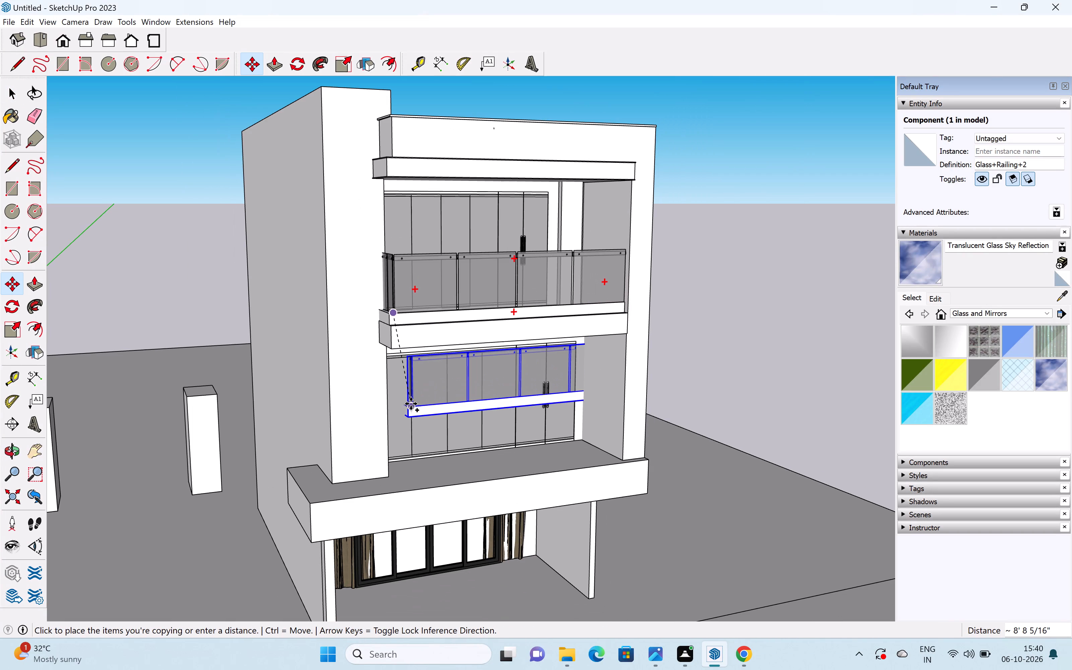
pyautogui.keyDown('shift'); pyautogui.moveTo(405, 392); pyautogui.dragTo(575, 231, button='middle'); pyautogui.keyUp('shift')
pyautogui.scroll(4, 579, 299)
pyautogui.moveTo(546, 307); pyautogui.dragTo(514, 350, button='middle')
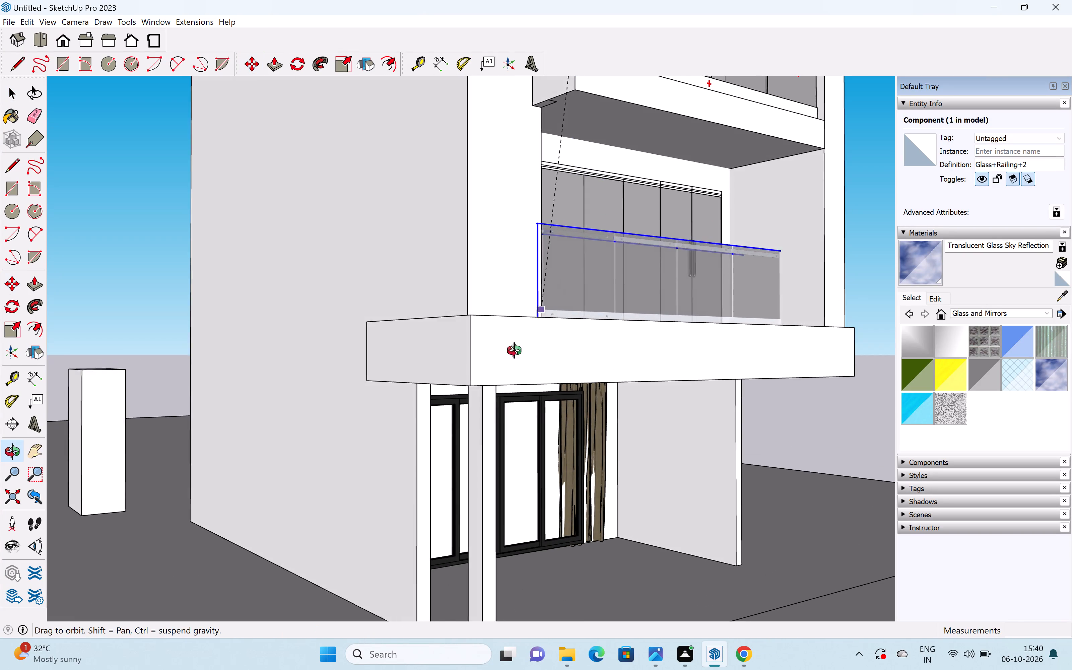
pyautogui.moveTo(514, 350); pyautogui.dragTo(500, 372, button='middle')
pyautogui.scroll(1, 500, 373)
pyautogui.scroll(2, 515, 396)
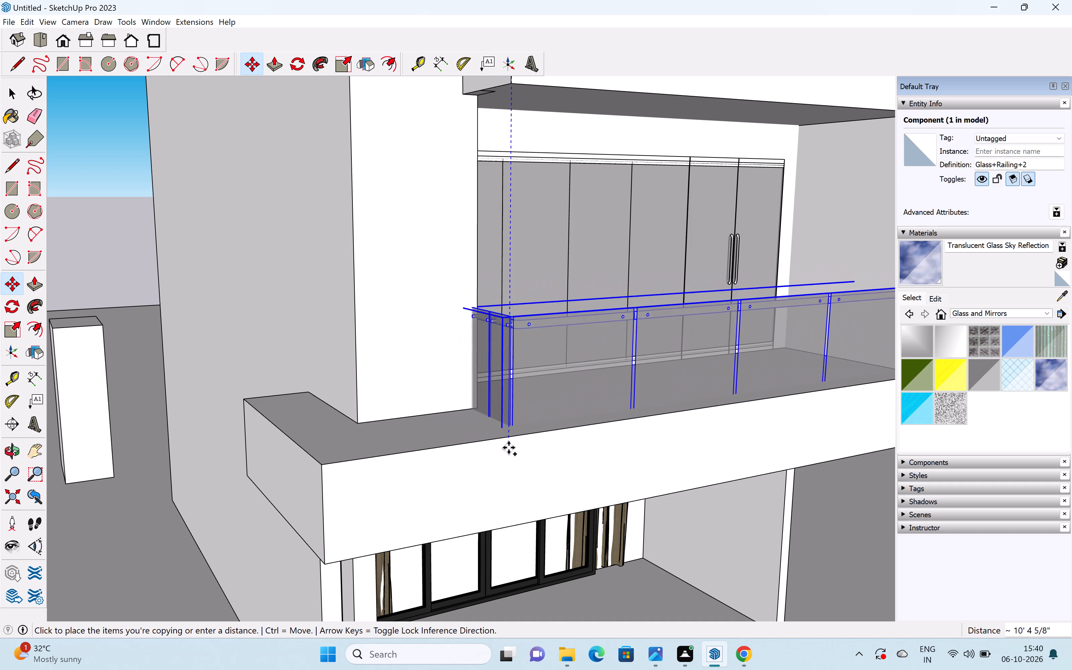
pyautogui.click(547, 407)
# Move the copied railing about 4' 9 3/4" so its rear base corner meets the bottom edge of the wide facade pier.
pyautogui.moveTo(497, 400); pyautogui.dragTo(584, 430, button='middle')
pyautogui.scroll(1, 584, 430)
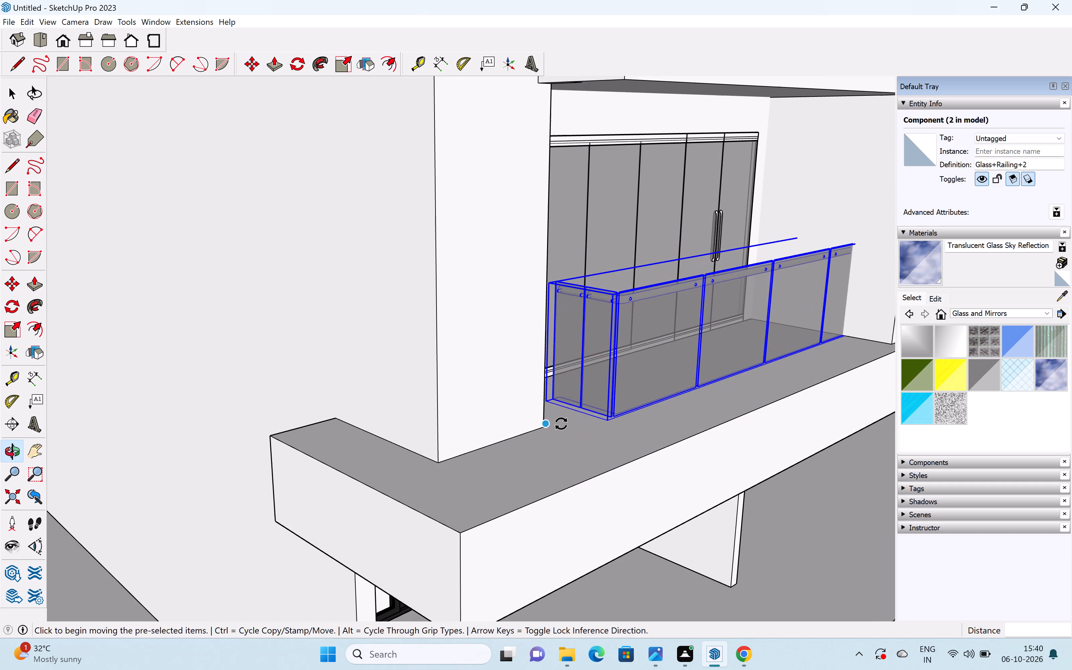
pyautogui.press('m')
pyautogui.scroll(5, 558, 408)
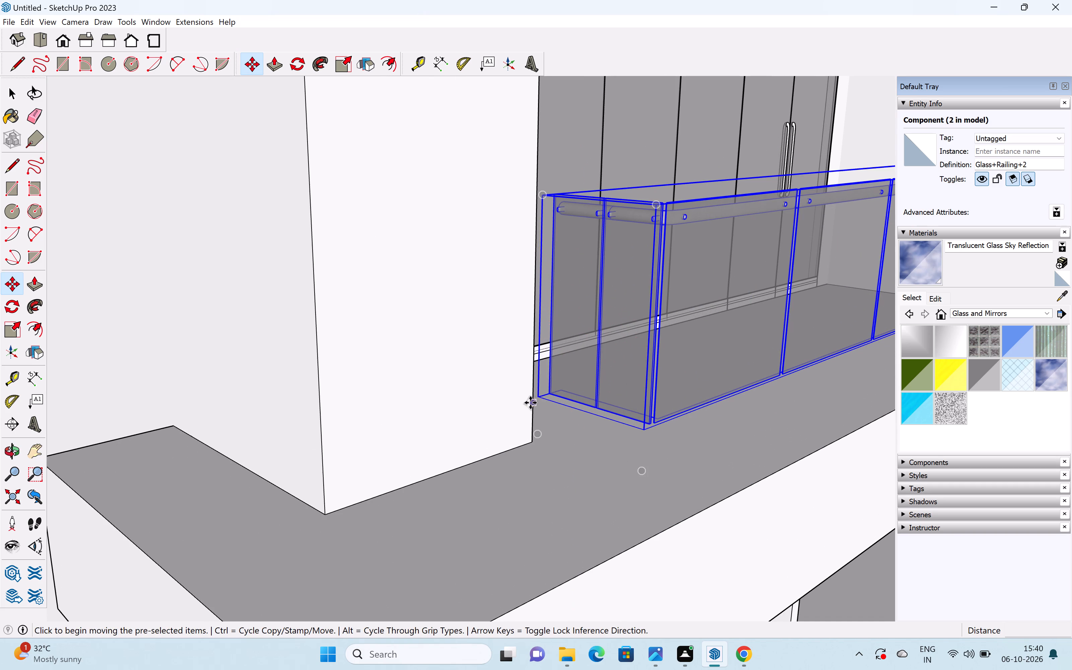
pyautogui.click(538, 397)
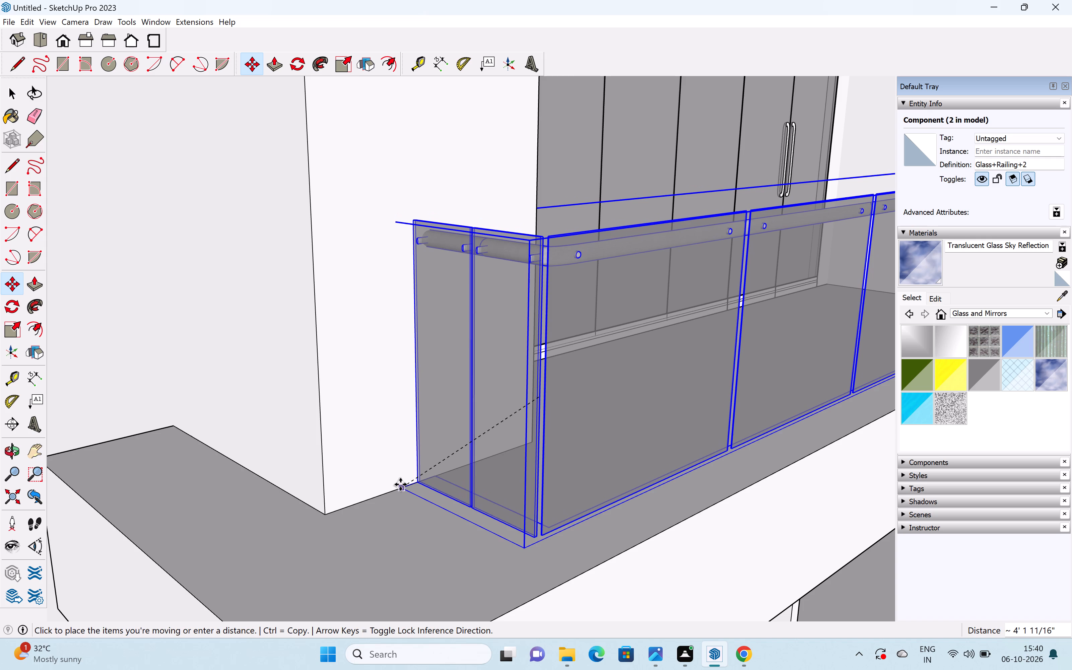
pyautogui.keyDown('shift'); pyautogui.moveTo(410, 481); pyautogui.dragTo(542, 437, button='middle'); pyautogui.keyUp('shift')
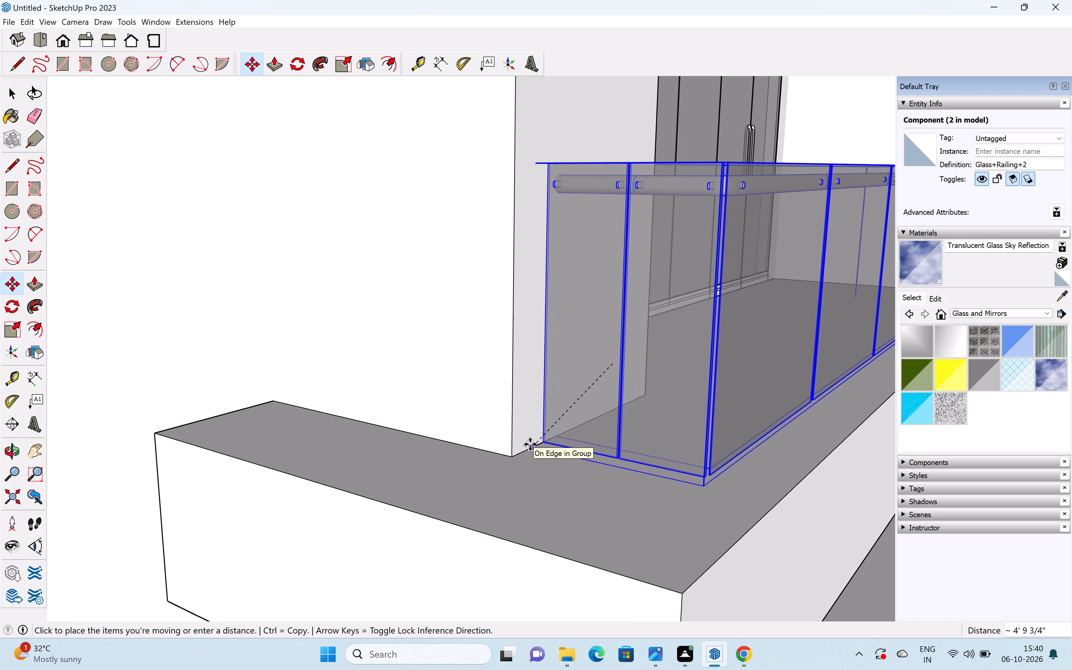
pyautogui.click(530, 444)
pyautogui.press('space')
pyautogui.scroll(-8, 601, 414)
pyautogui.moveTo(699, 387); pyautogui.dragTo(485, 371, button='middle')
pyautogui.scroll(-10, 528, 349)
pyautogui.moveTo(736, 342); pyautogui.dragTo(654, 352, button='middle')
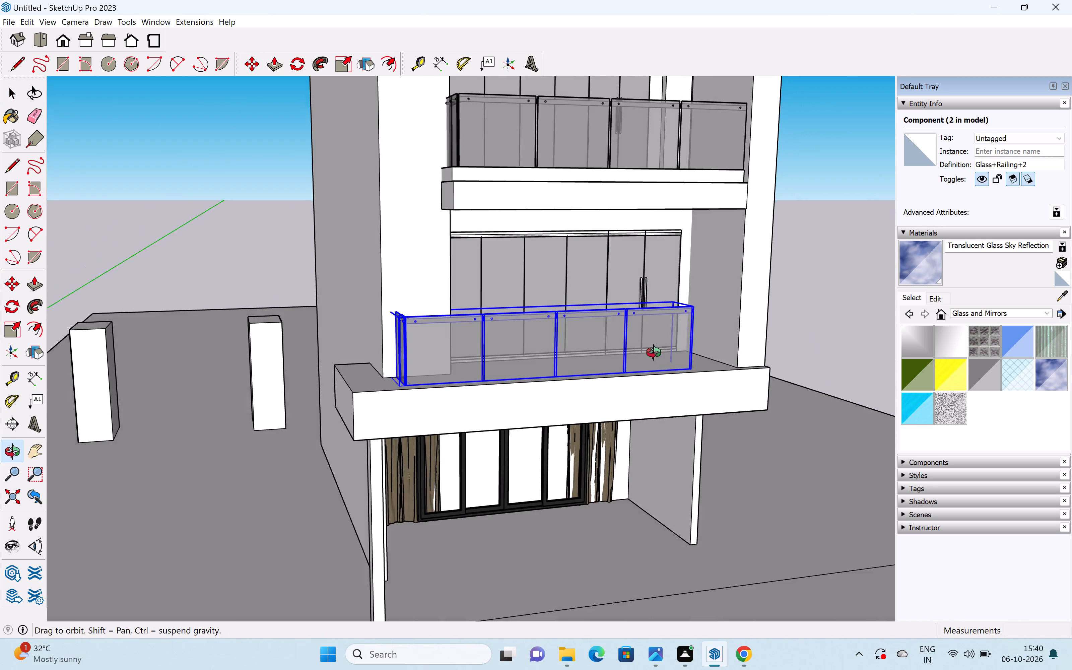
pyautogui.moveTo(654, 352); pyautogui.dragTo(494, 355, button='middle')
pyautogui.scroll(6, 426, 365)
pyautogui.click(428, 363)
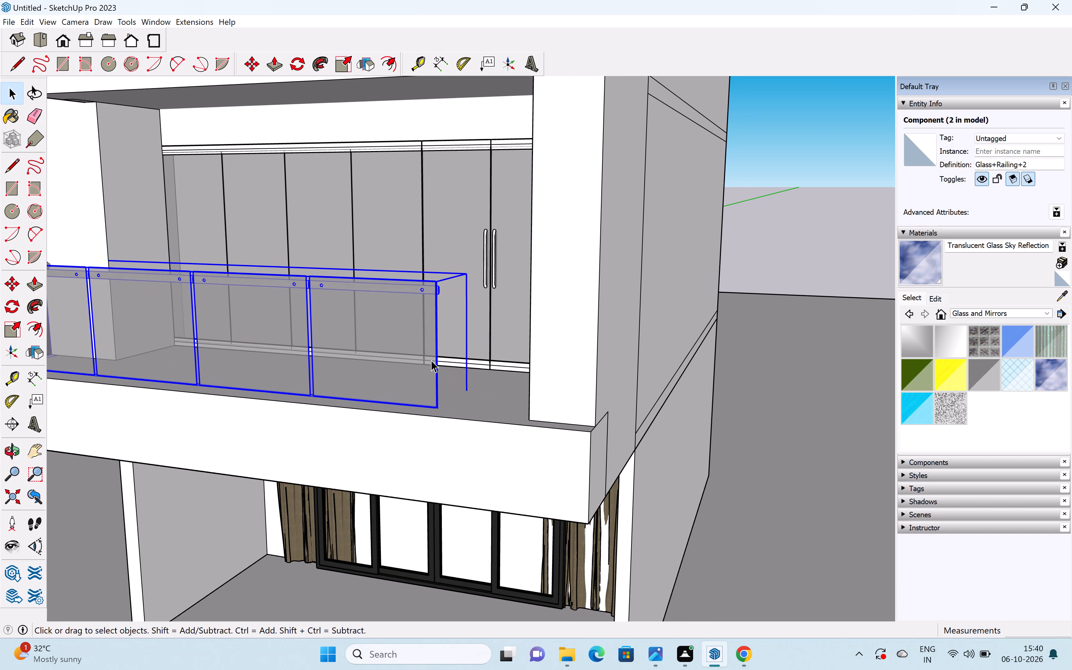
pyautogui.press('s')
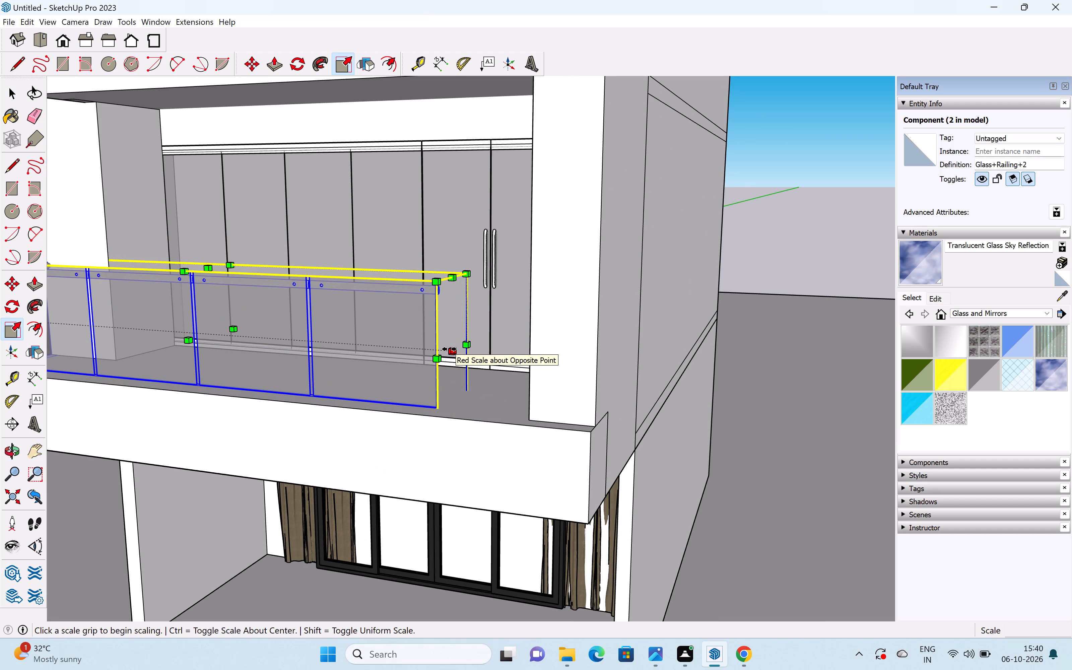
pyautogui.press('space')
# Raise the main ground face behind the front strip by about 3 9/16" with Push/Pull.
pyautogui.press('p')
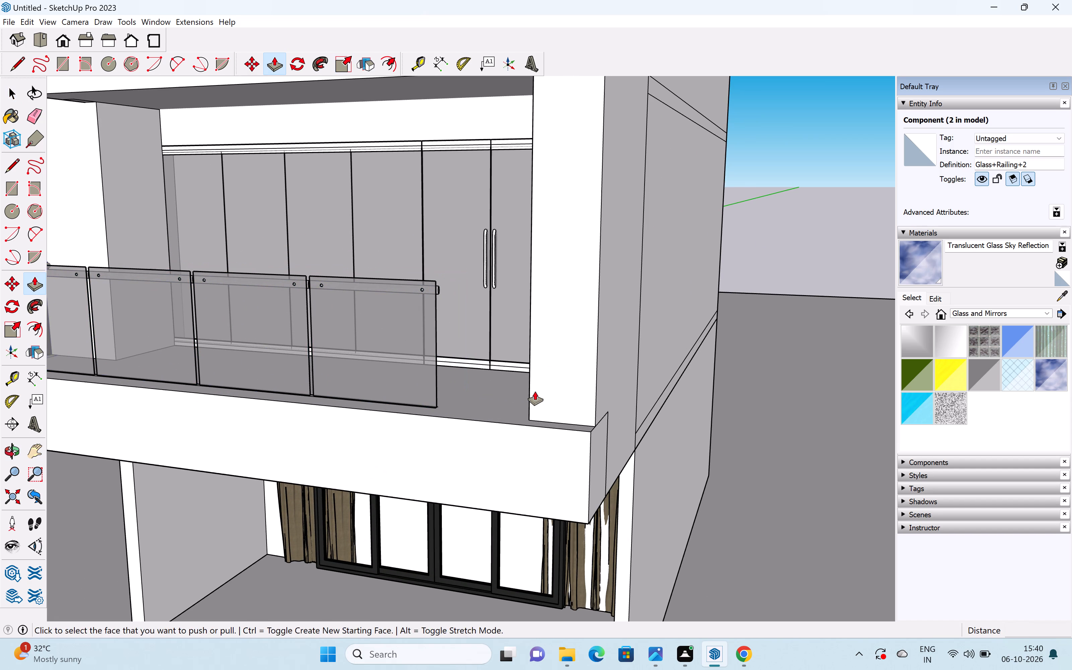
pyautogui.moveTo(549, 392); pyautogui.dragTo(559, 389)
pyautogui.scroll(-5, 560, 389)
pyautogui.press('space')
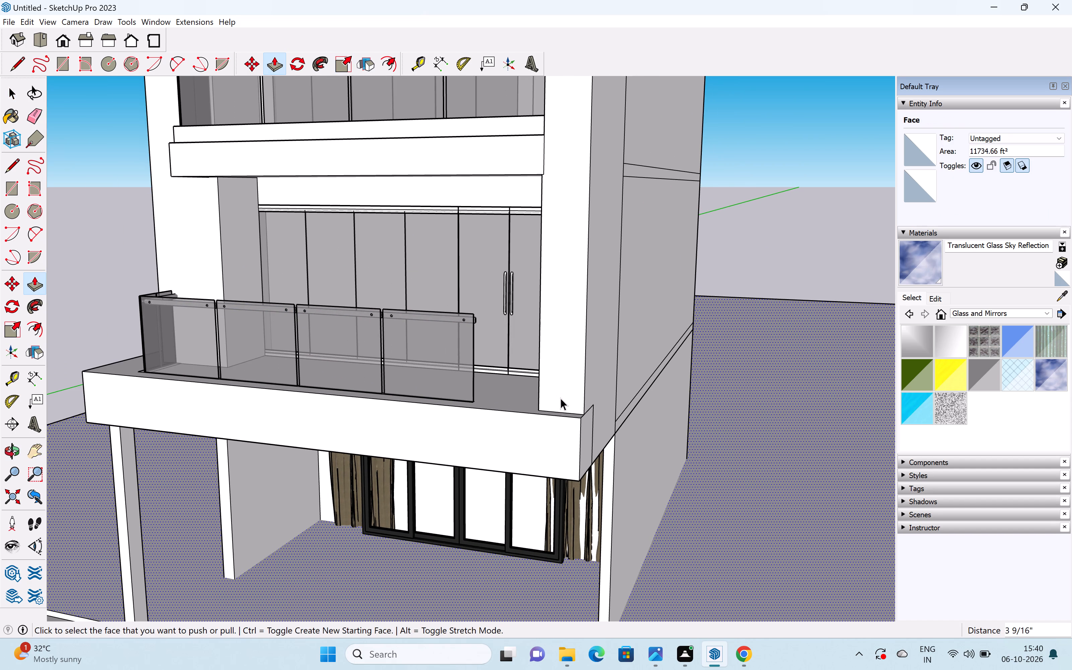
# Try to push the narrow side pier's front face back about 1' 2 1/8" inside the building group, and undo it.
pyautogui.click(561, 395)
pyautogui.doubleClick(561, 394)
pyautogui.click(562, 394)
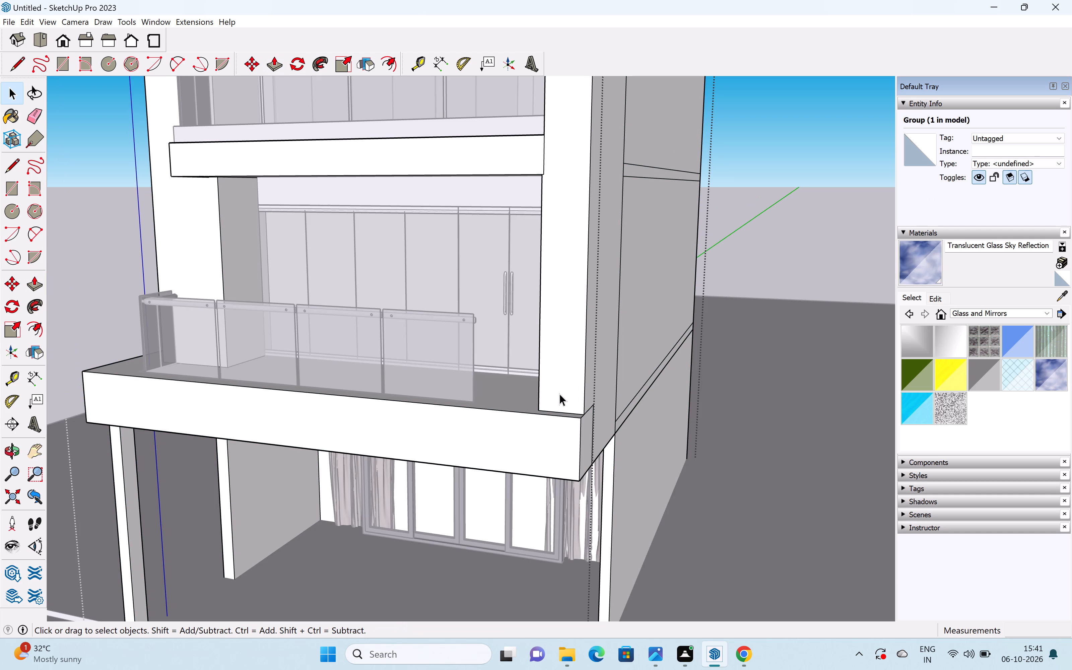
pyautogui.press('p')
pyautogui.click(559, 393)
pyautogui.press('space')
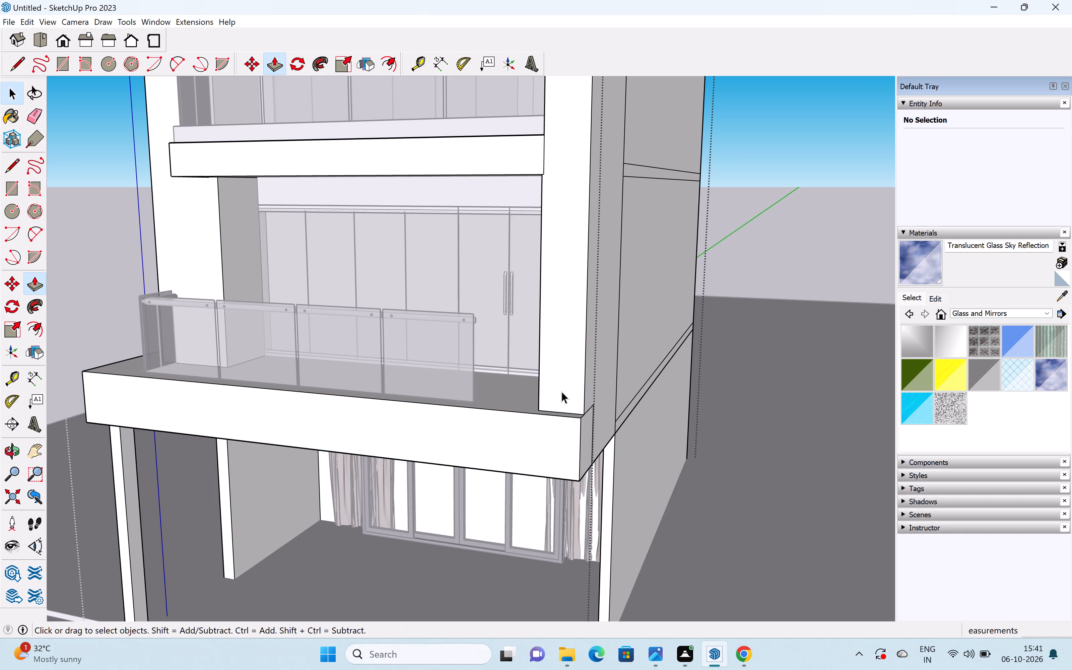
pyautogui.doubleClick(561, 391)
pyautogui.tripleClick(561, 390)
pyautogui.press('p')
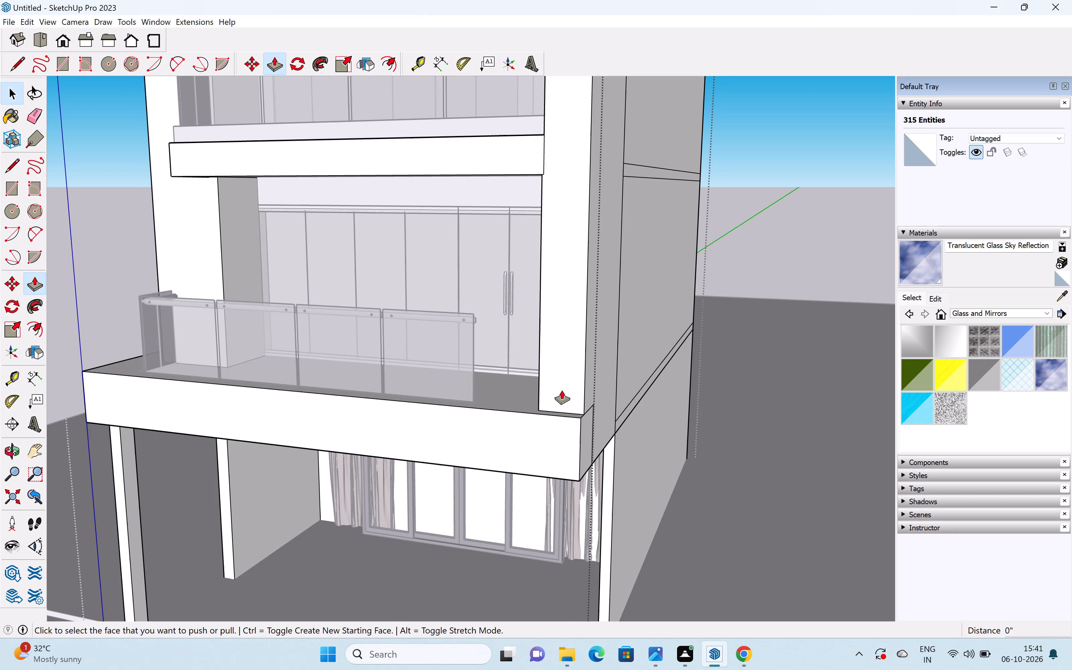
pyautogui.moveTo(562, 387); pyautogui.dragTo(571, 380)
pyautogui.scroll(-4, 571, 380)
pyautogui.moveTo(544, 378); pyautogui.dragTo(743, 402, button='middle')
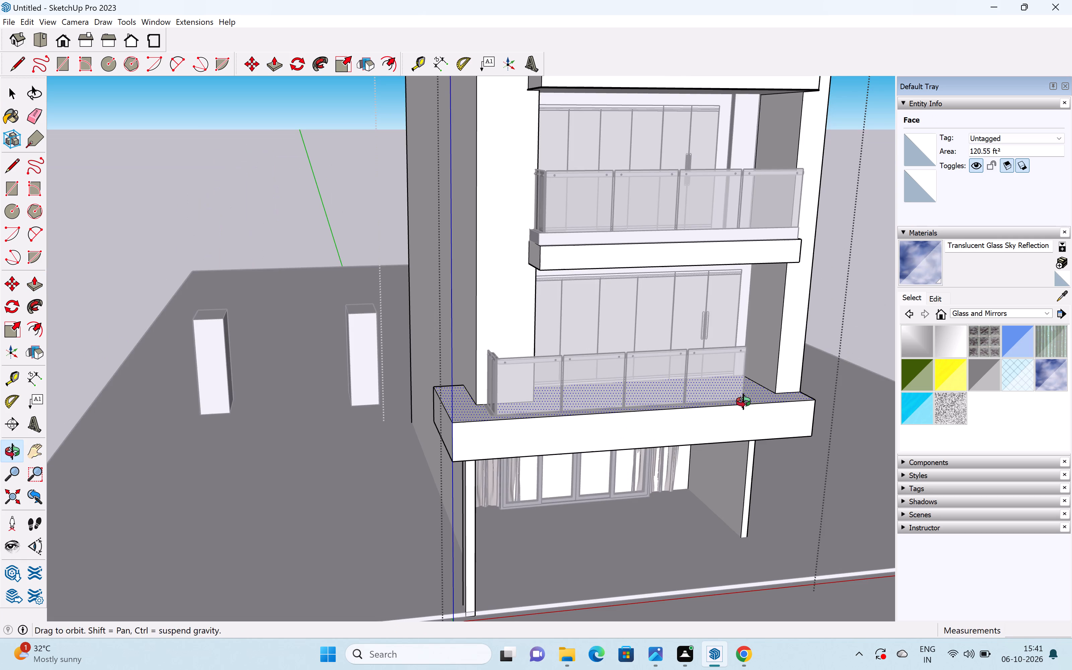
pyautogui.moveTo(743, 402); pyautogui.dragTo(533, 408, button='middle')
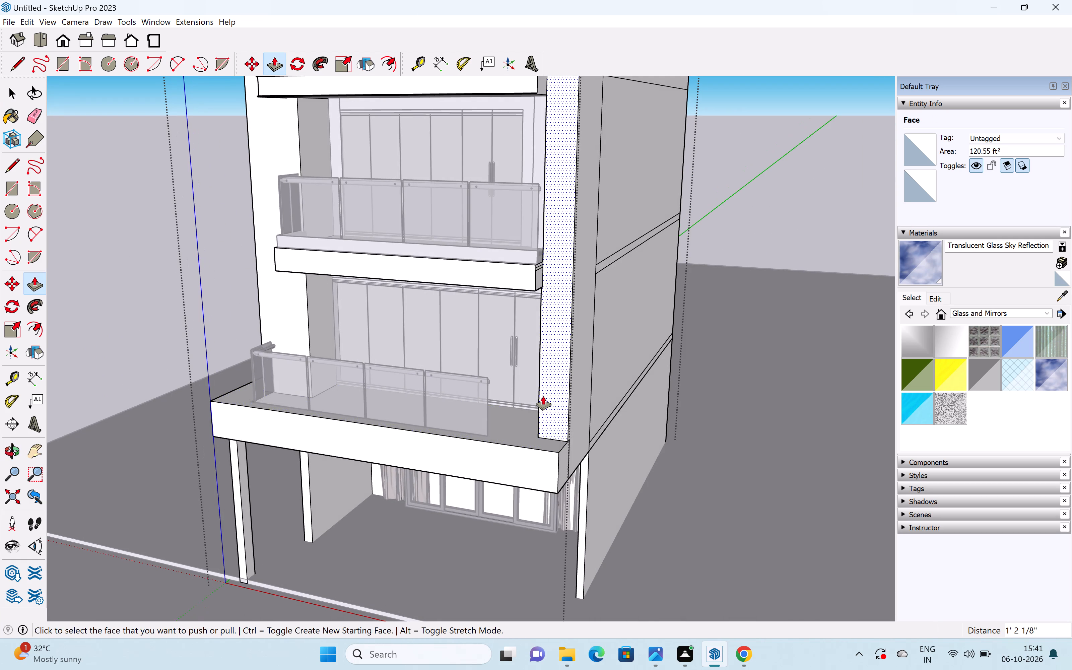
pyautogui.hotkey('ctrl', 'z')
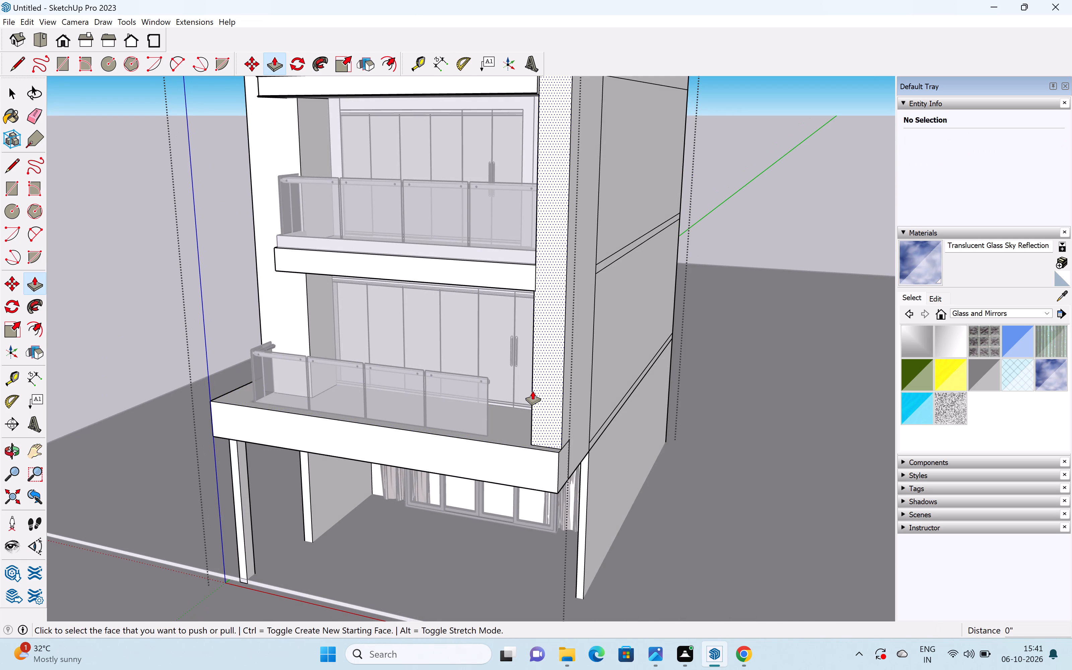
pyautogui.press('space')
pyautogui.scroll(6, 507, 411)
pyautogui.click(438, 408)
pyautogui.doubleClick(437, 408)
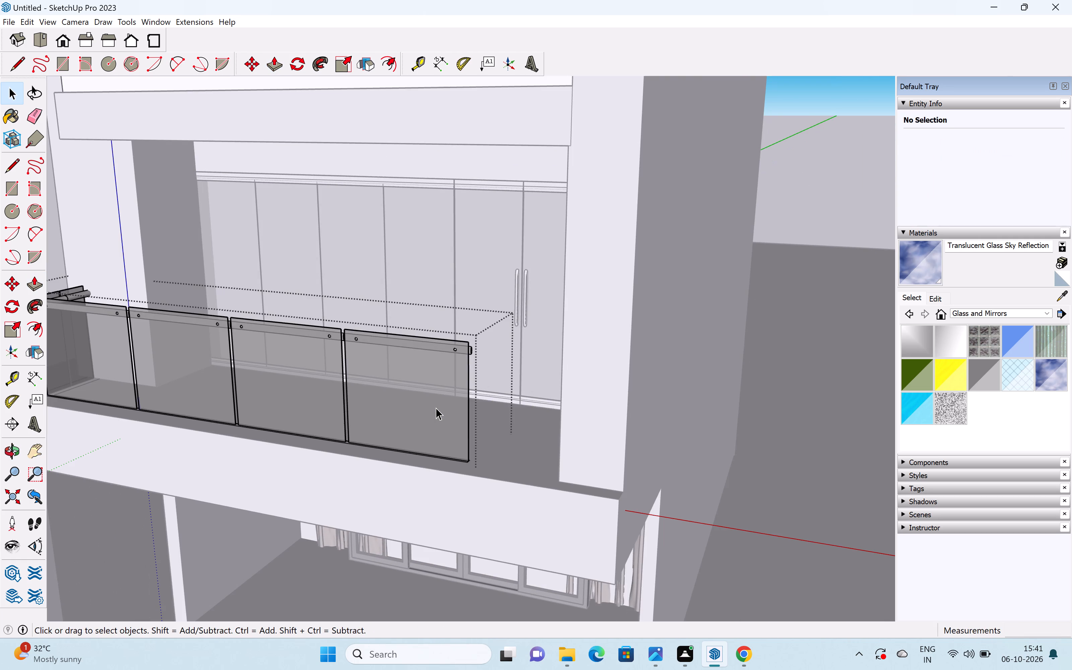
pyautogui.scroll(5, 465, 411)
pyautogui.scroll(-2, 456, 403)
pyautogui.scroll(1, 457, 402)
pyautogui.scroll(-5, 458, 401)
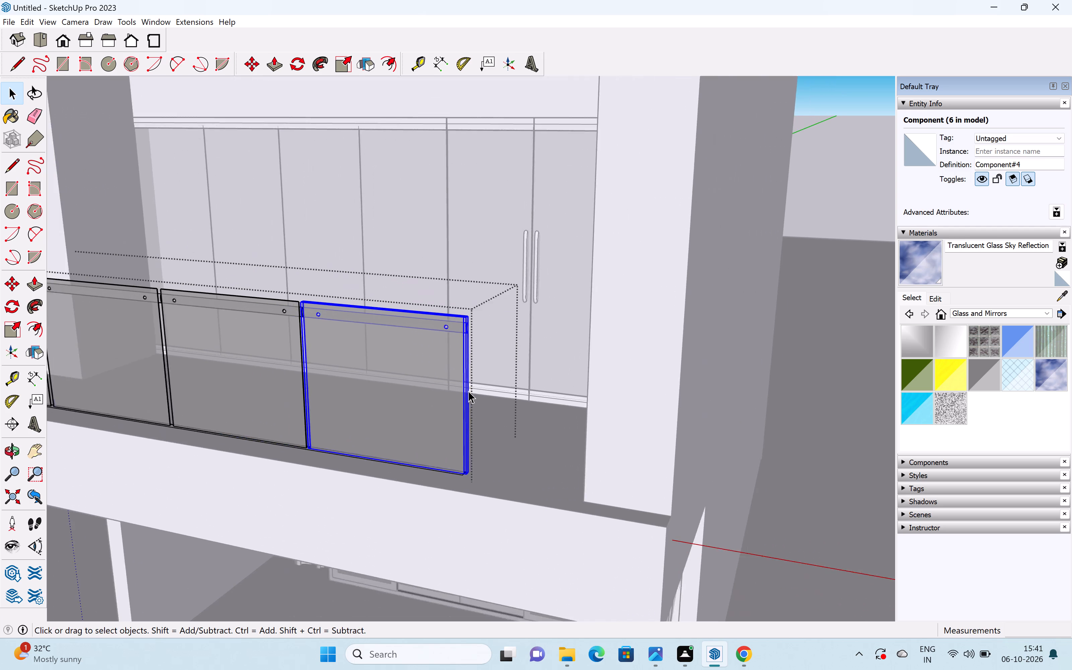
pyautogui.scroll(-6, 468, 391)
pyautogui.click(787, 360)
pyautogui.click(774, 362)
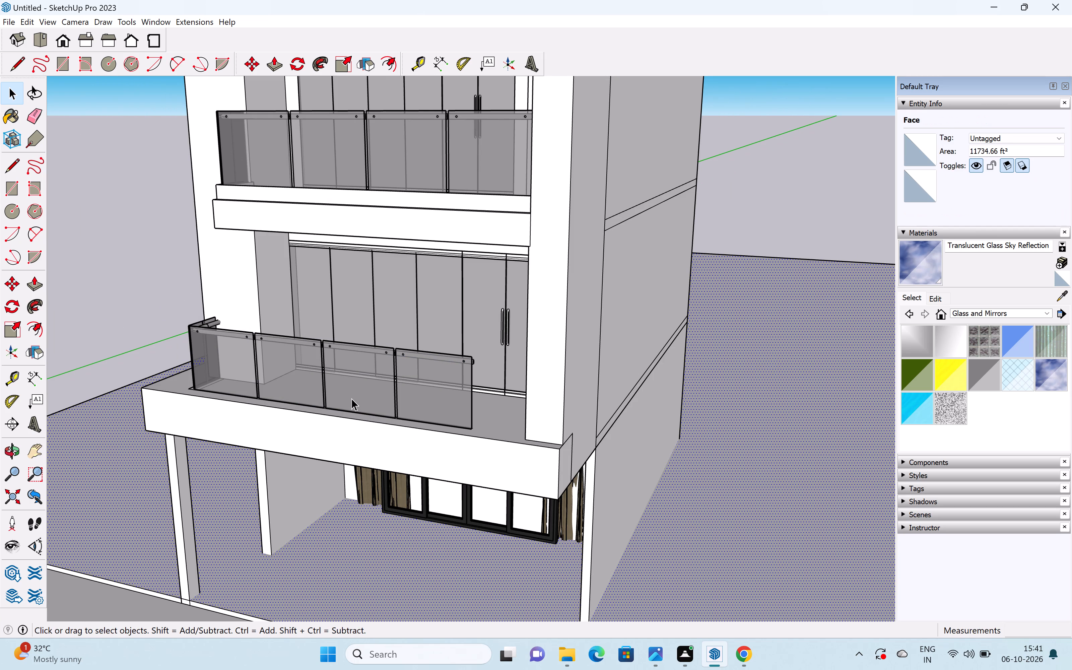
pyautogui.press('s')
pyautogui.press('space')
# Scale the lower balcony's railing by about 1.20 along the green axis and about 1.25 along the red axis.
pyautogui.click(348, 383)
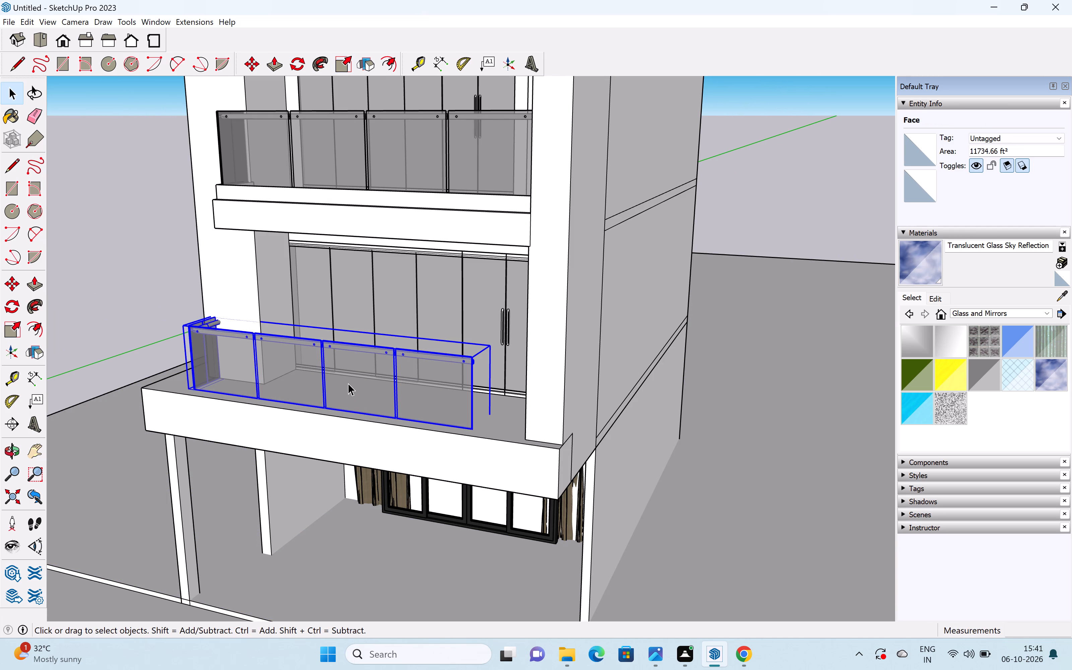
pyautogui.press('s')
pyautogui.click(323, 382)
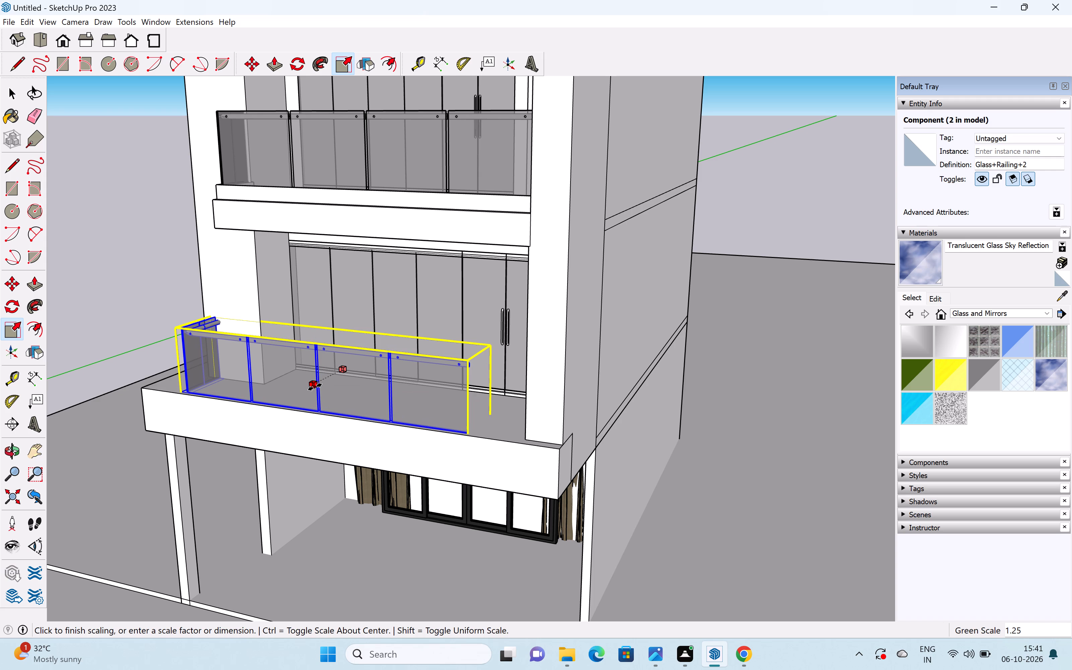
pyautogui.click(316, 386)
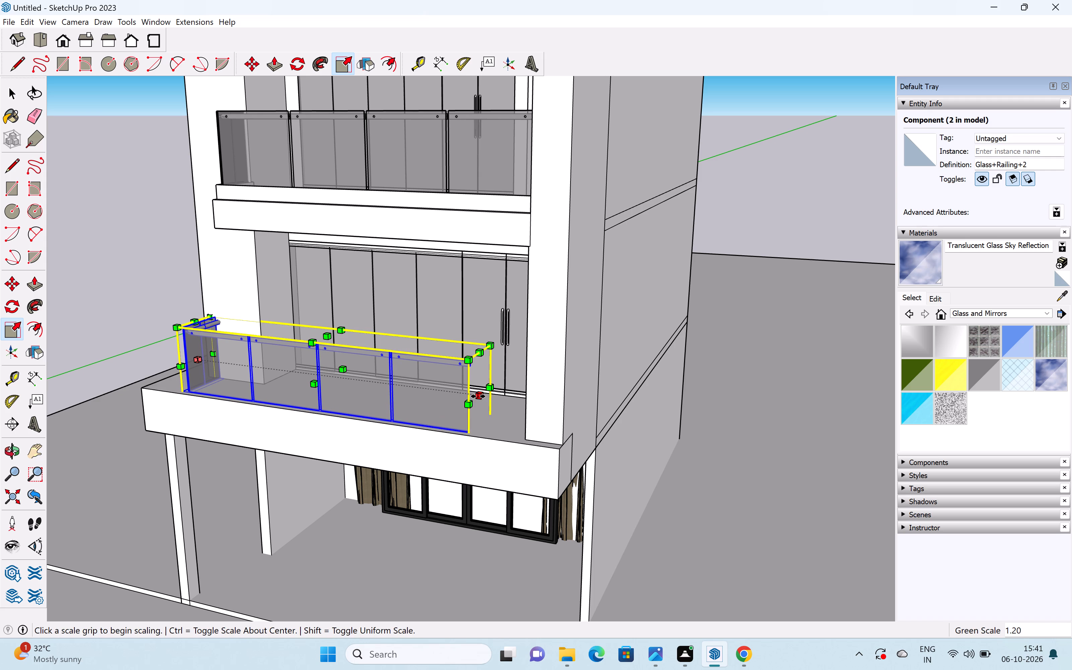
pyautogui.click(478, 395)
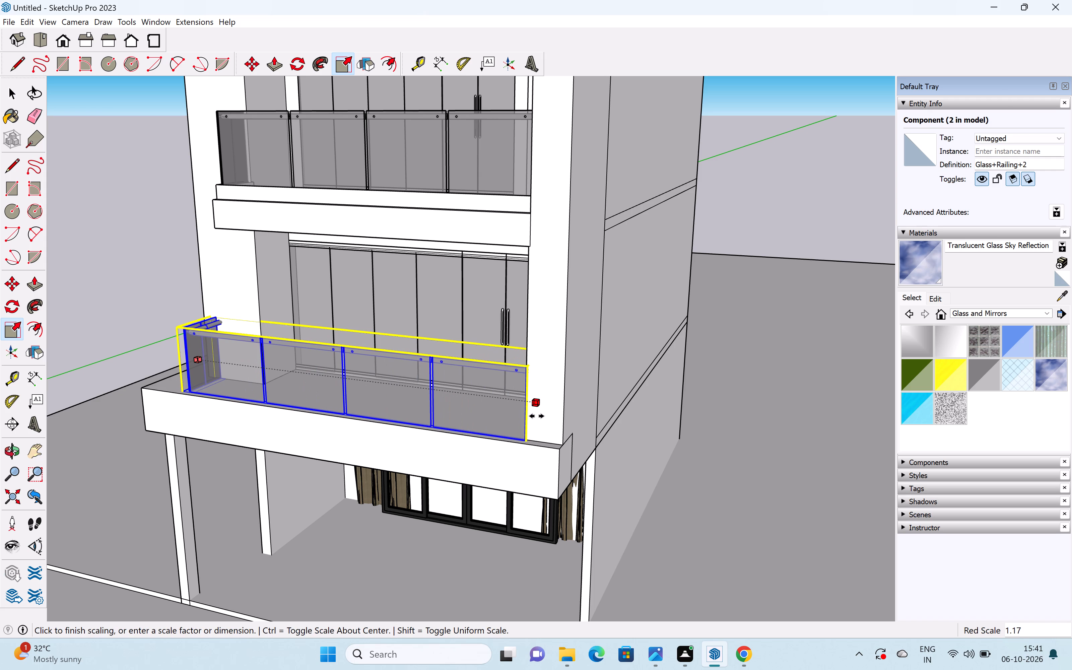
pyautogui.click(564, 433)
pyautogui.press('space')
pyautogui.click(663, 402)
# Examine the building, its balcony railings and the whole plot from several angles and distances.
pyautogui.scroll(-6, 662, 385)
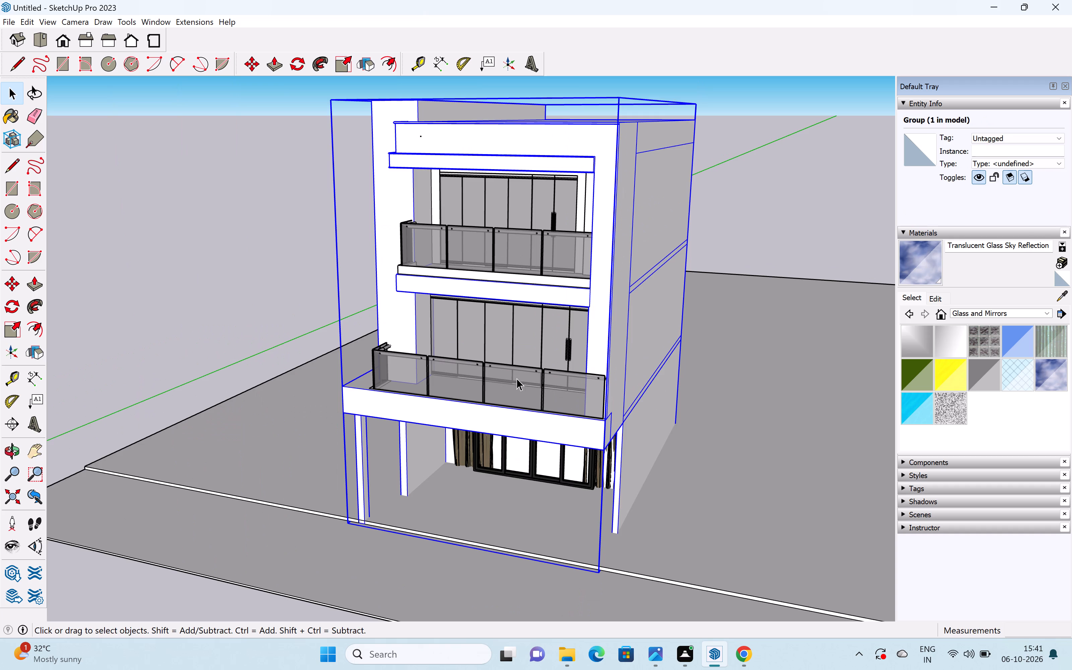
pyautogui.scroll(-1, 511, 379)
pyautogui.moveTo(567, 384); pyautogui.dragTo(744, 413, button='middle')
pyautogui.click(449, 441)
pyautogui.scroll(-4, 572, 390)
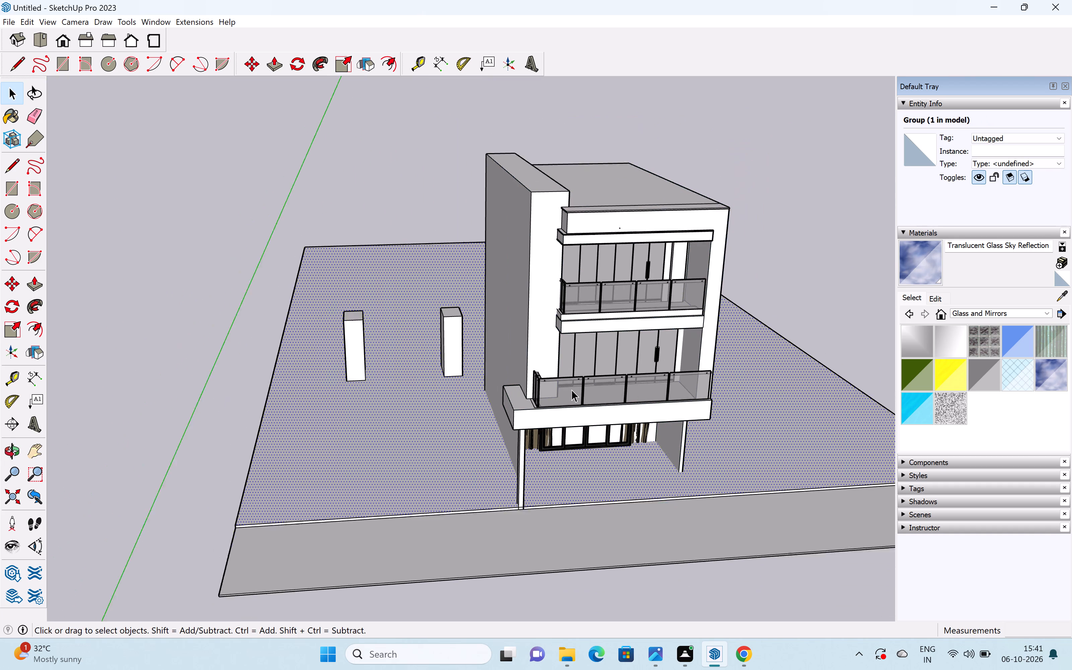
pyautogui.scroll(-3, 572, 390)
pyautogui.moveTo(677, 456); pyautogui.dragTo(602, 425, button='middle')
pyautogui.click(774, 293)
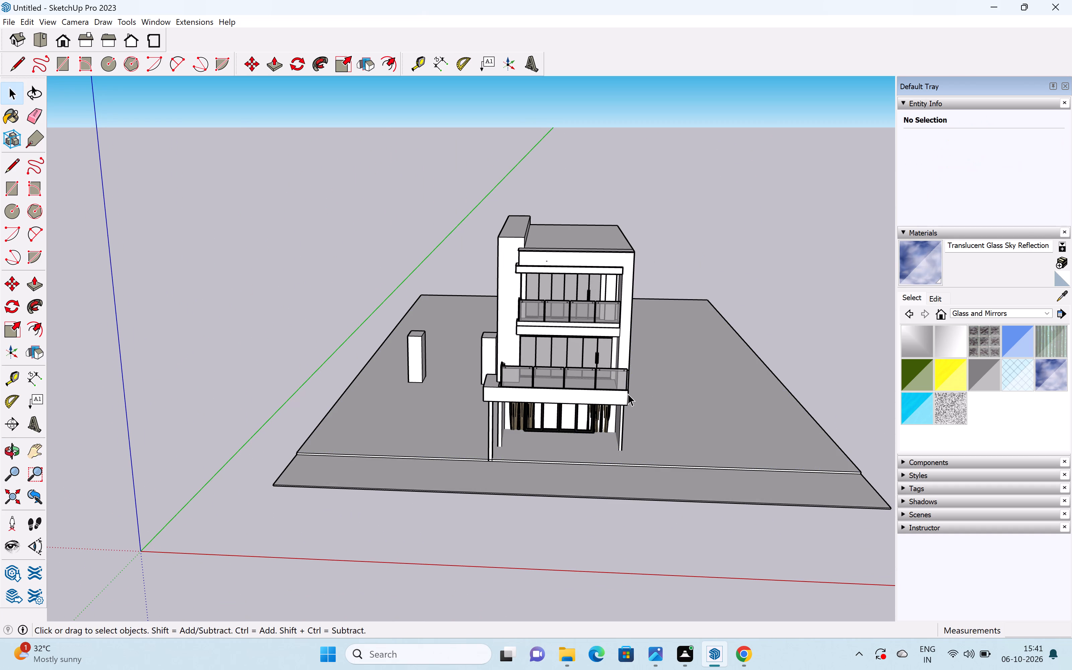
pyautogui.scroll(6, 561, 361)
pyautogui.scroll(-3, 561, 361)
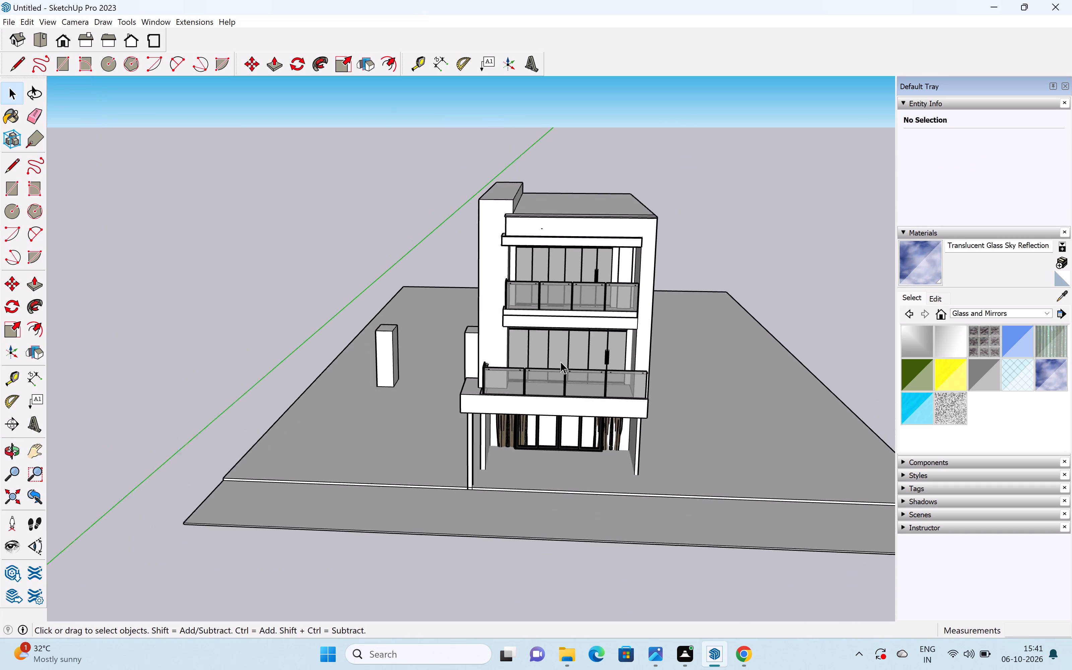
pyautogui.scroll(-6, 560, 361)
pyautogui.moveTo(554, 369); pyautogui.dragTo(692, 247, button='middle')
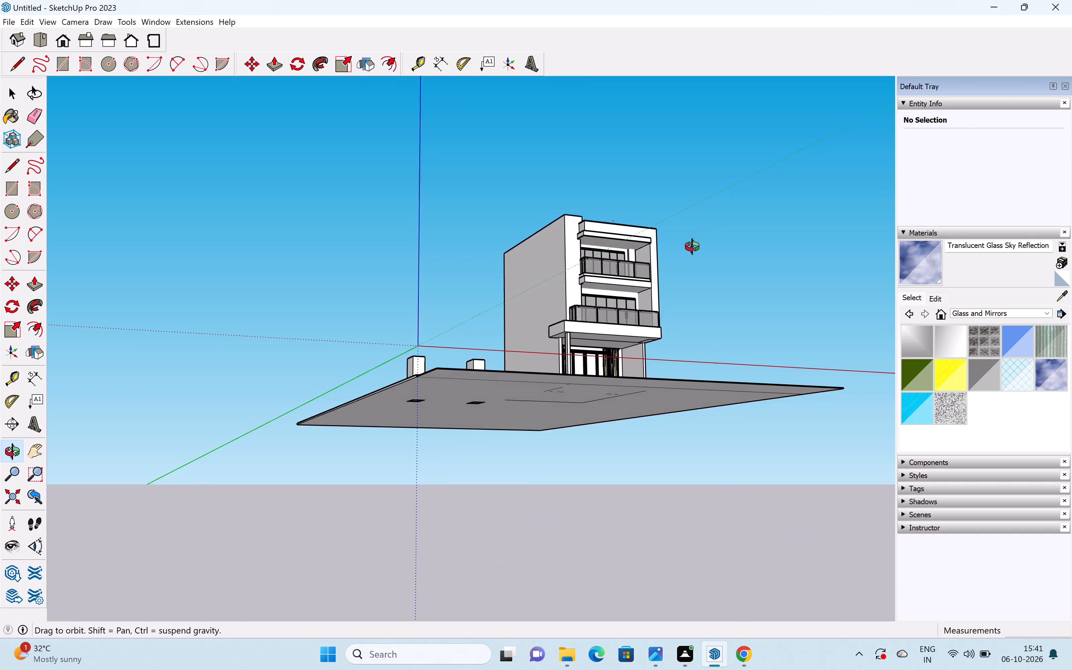
pyautogui.moveTo(692, 247); pyautogui.dragTo(628, 328, button='middle')
pyautogui.scroll(1, 627, 328)
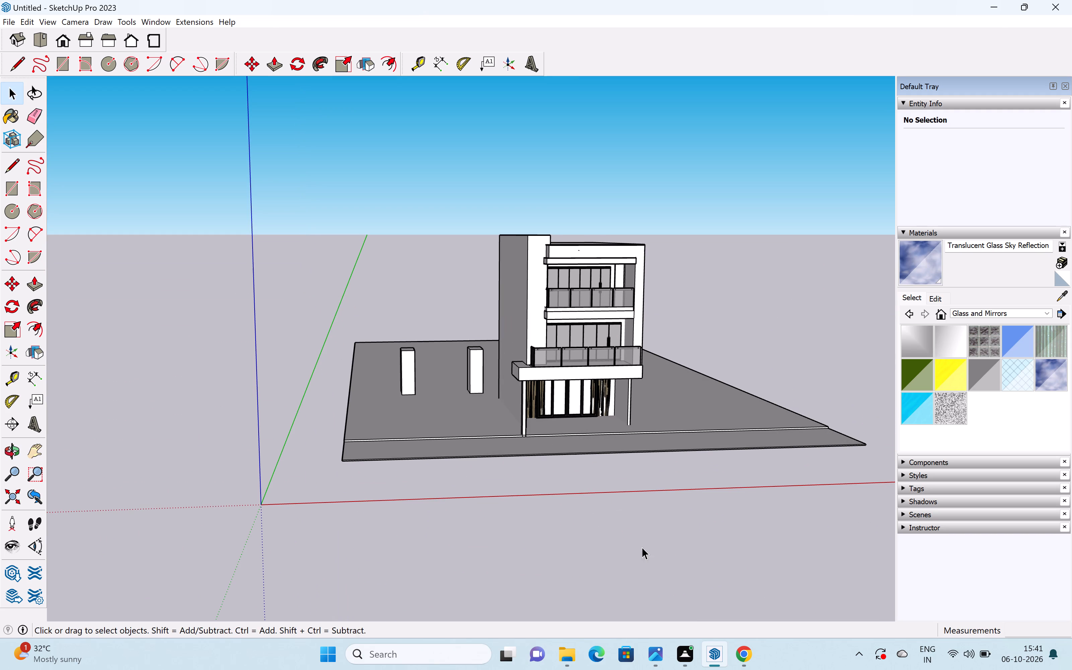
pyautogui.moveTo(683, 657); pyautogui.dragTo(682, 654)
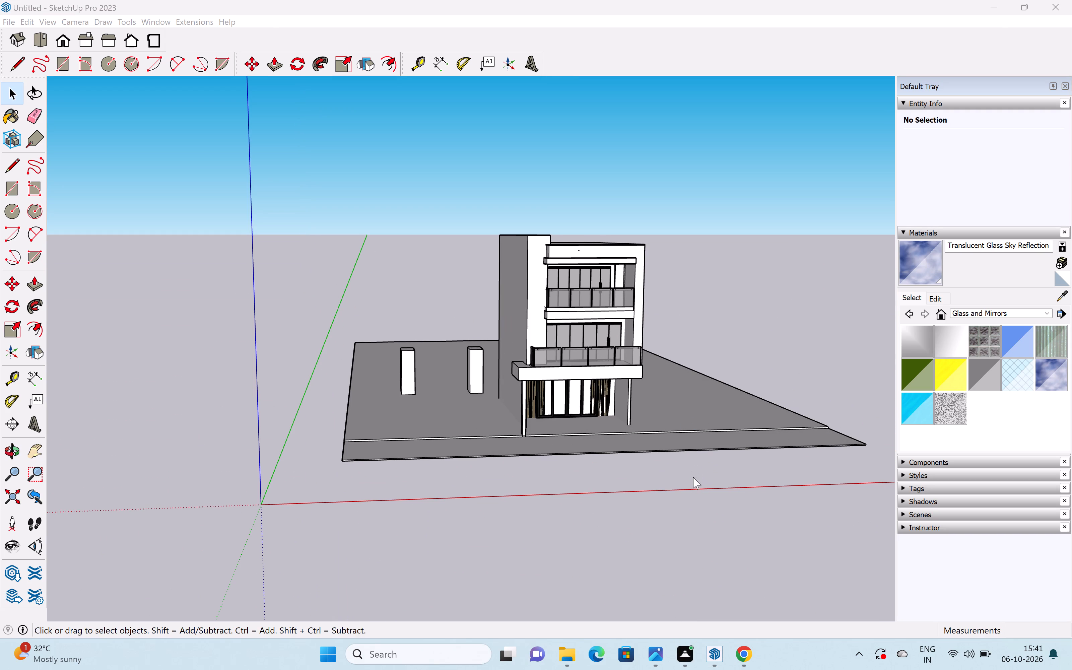
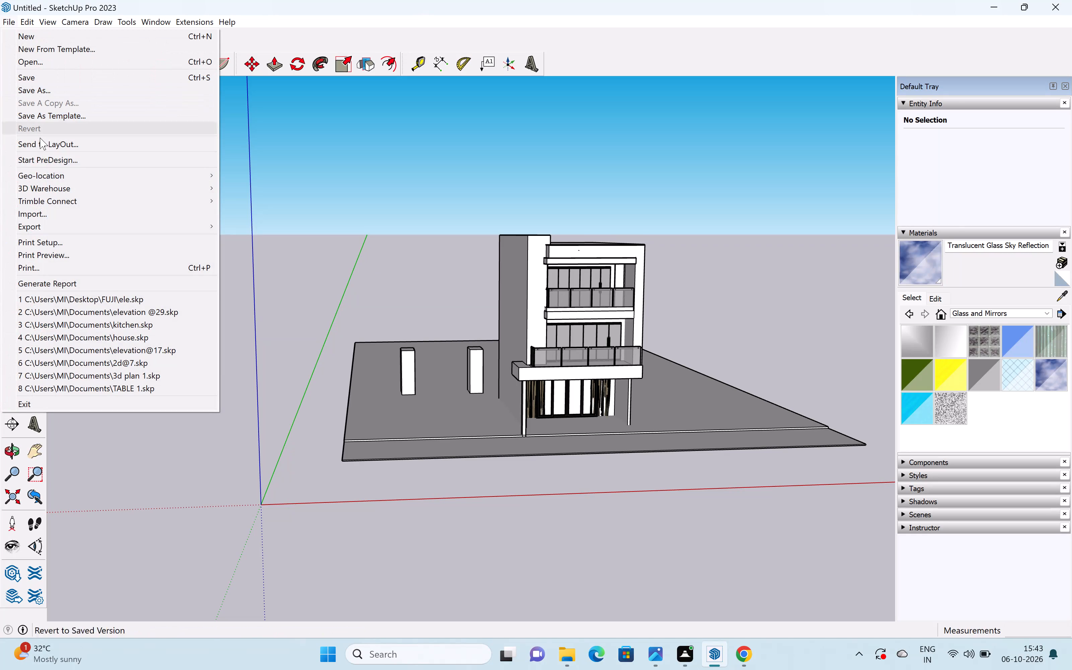
# Import the Beach+chair+Spa+DEDON model from Downloads and place it on the main ground beside the building, opposite the freestanding pillars.
pyautogui.click(24, 215)
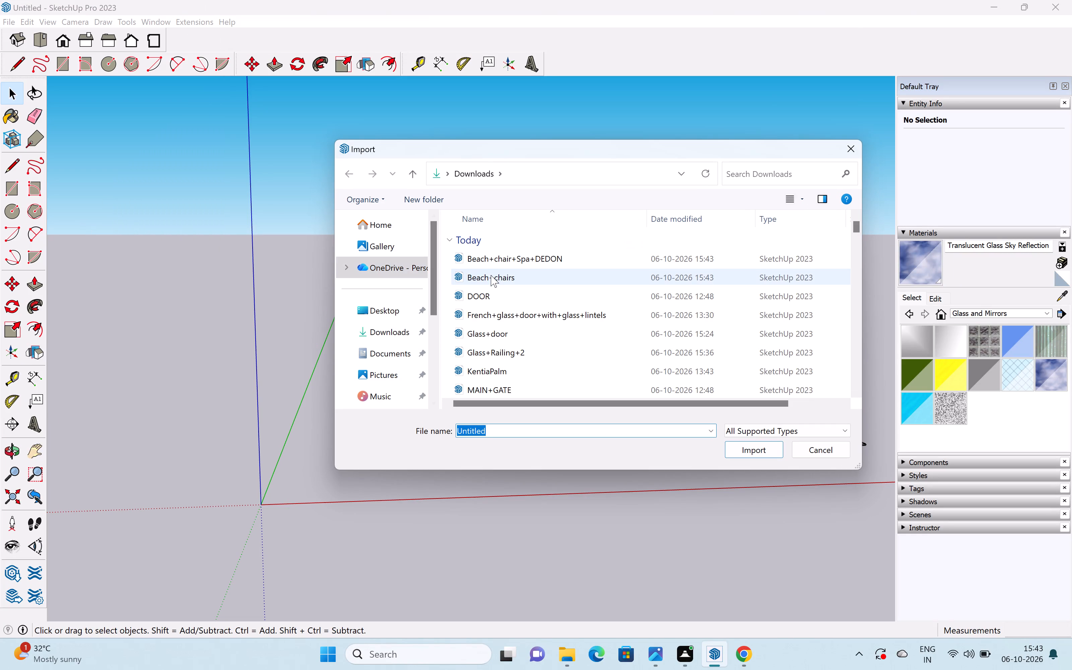
pyautogui.click(502, 261)
pyautogui.click(747, 455)
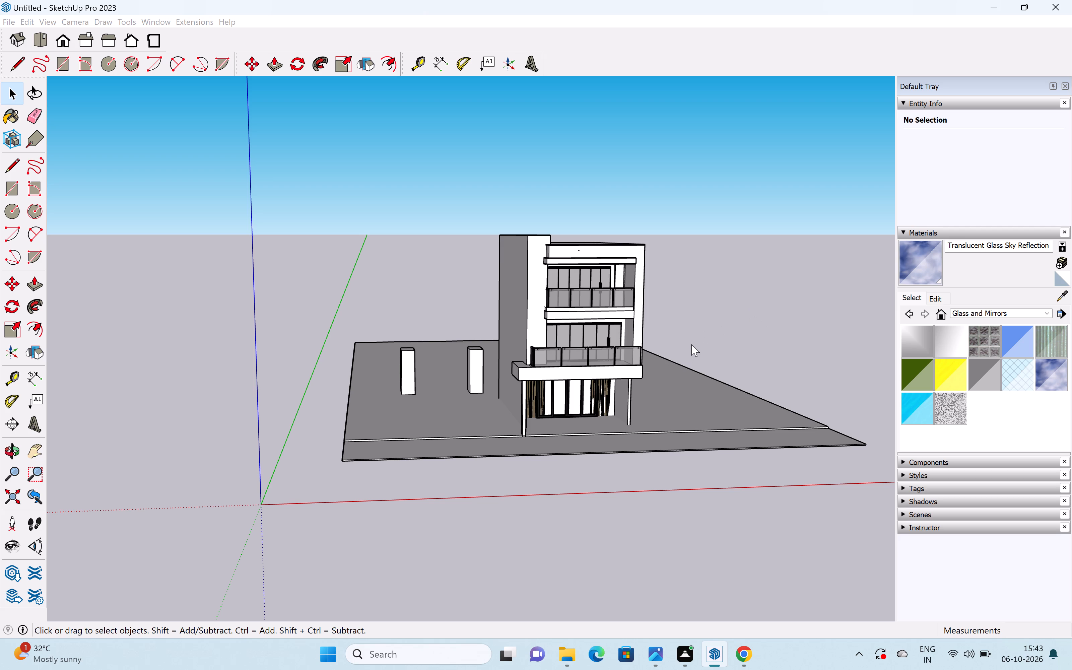
pyautogui.scroll(5, 654, 447)
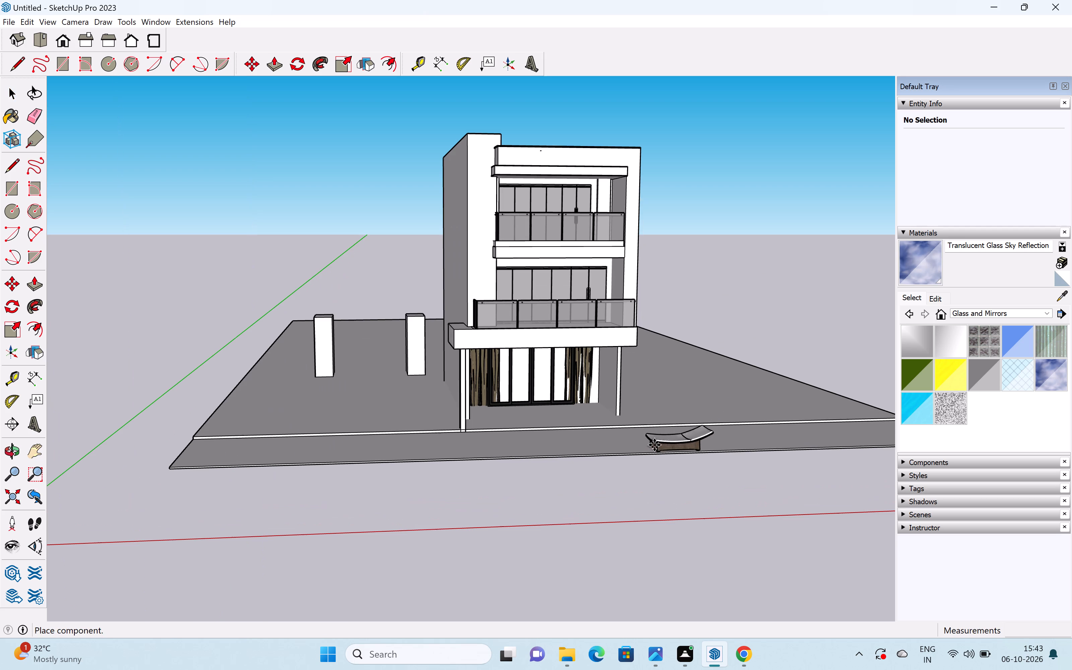
pyautogui.click(701, 400)
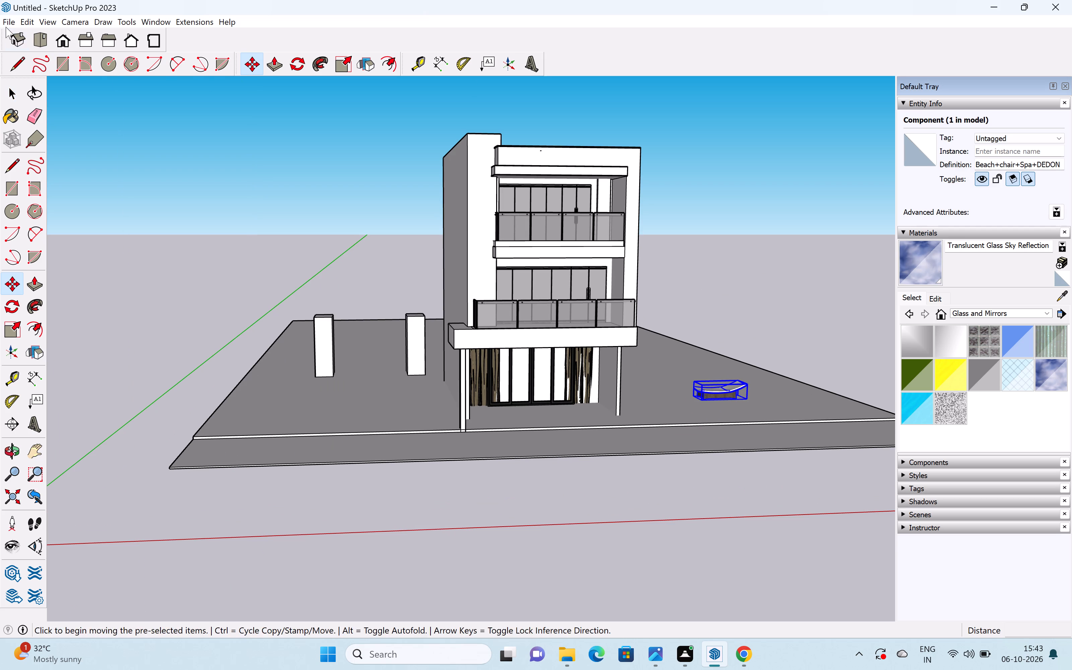
# Import the Beach+chairs model from Downloads and place it just outside the plot's edge, on the freestanding pillars' side.
pyautogui.click(6, 25)
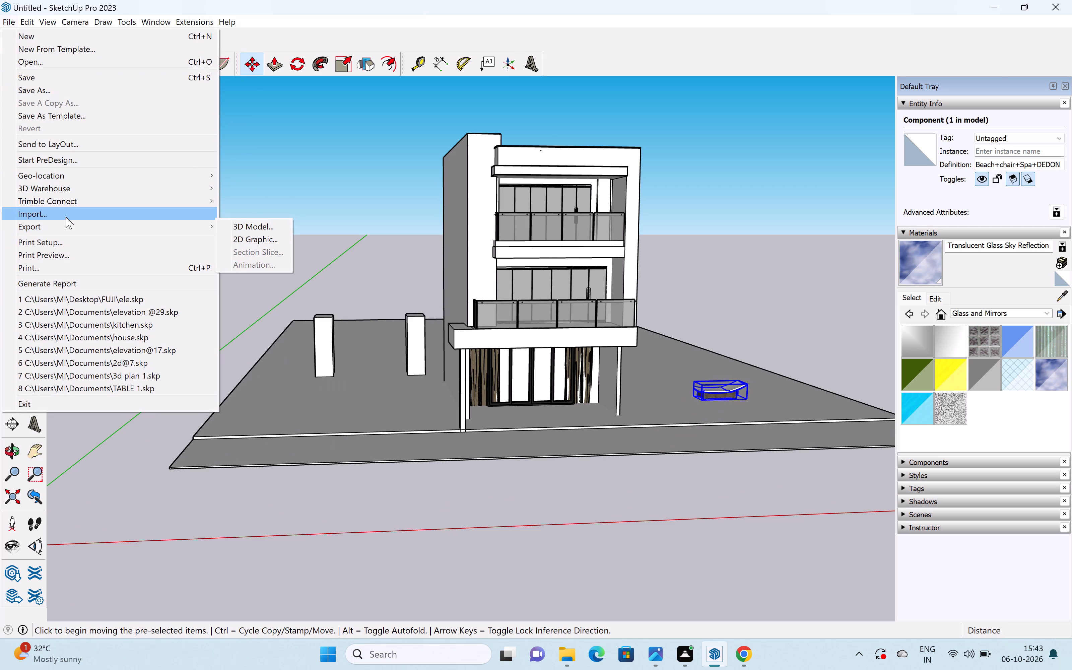
pyautogui.click(66, 217)
pyautogui.click(470, 280)
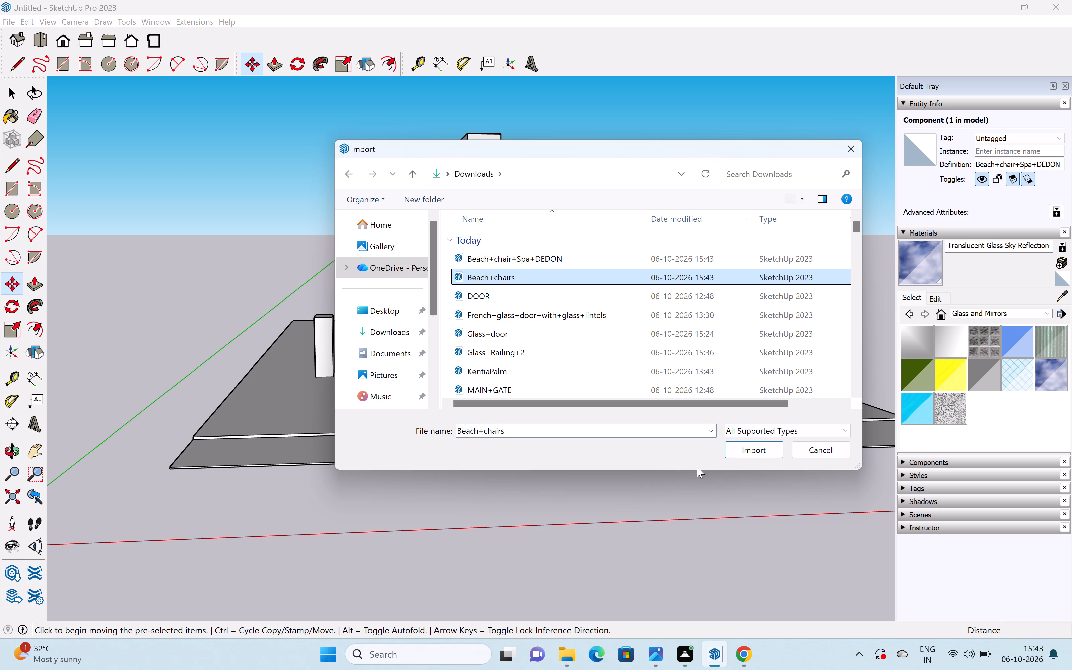
pyautogui.click(738, 454)
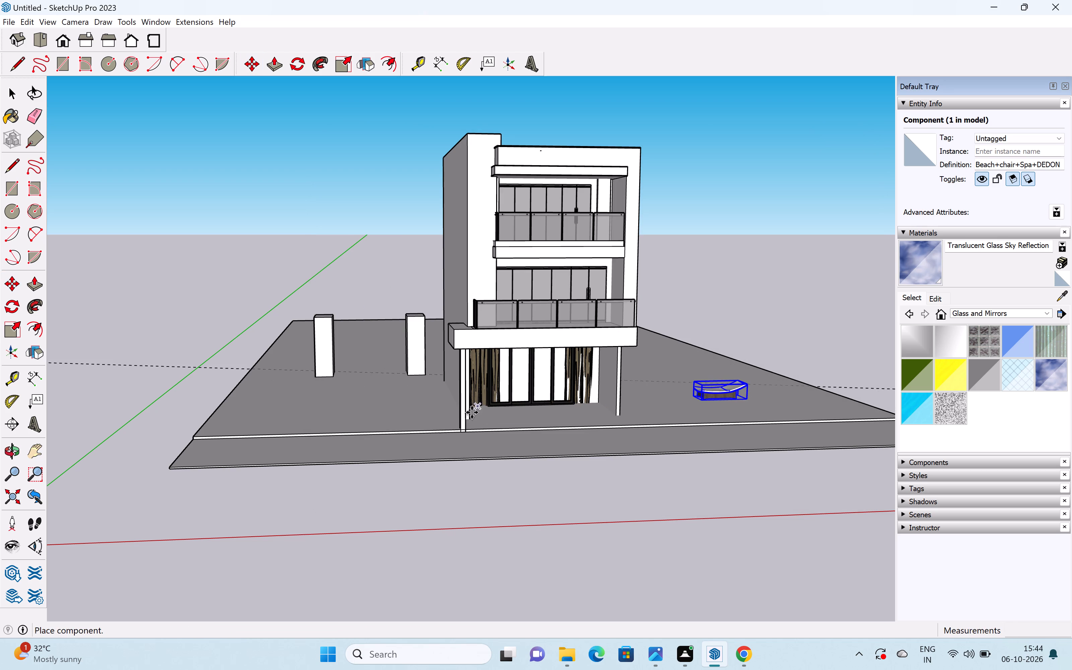
pyautogui.scroll(2, 521, 468)
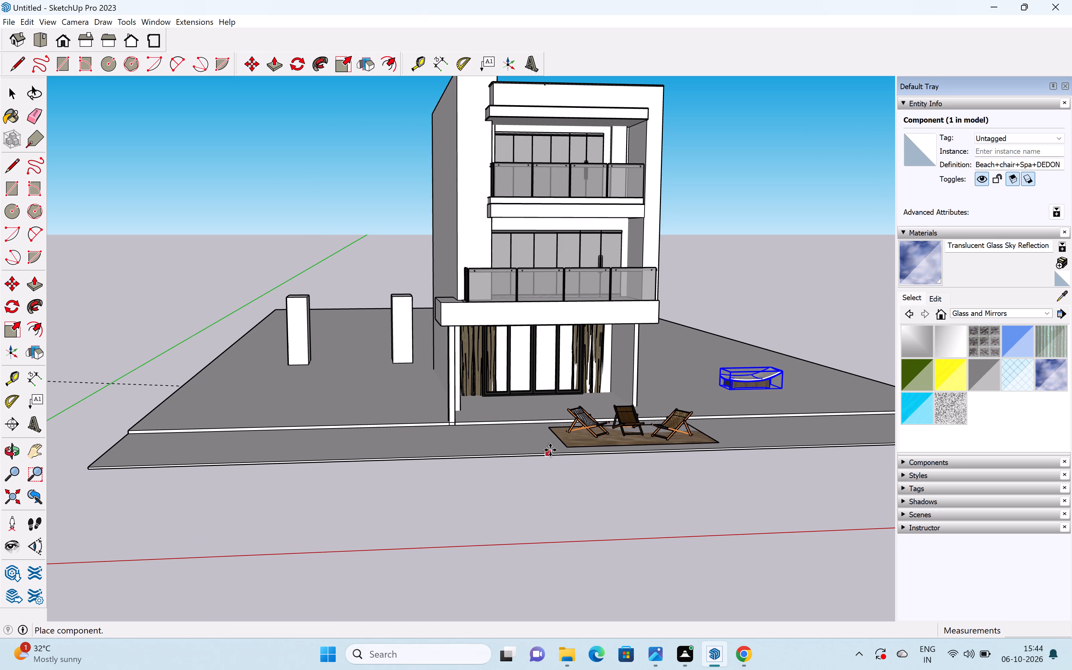
pyautogui.scroll(6, 553, 450)
pyautogui.moveTo(601, 435); pyautogui.dragTo(589, 454, button='middle')
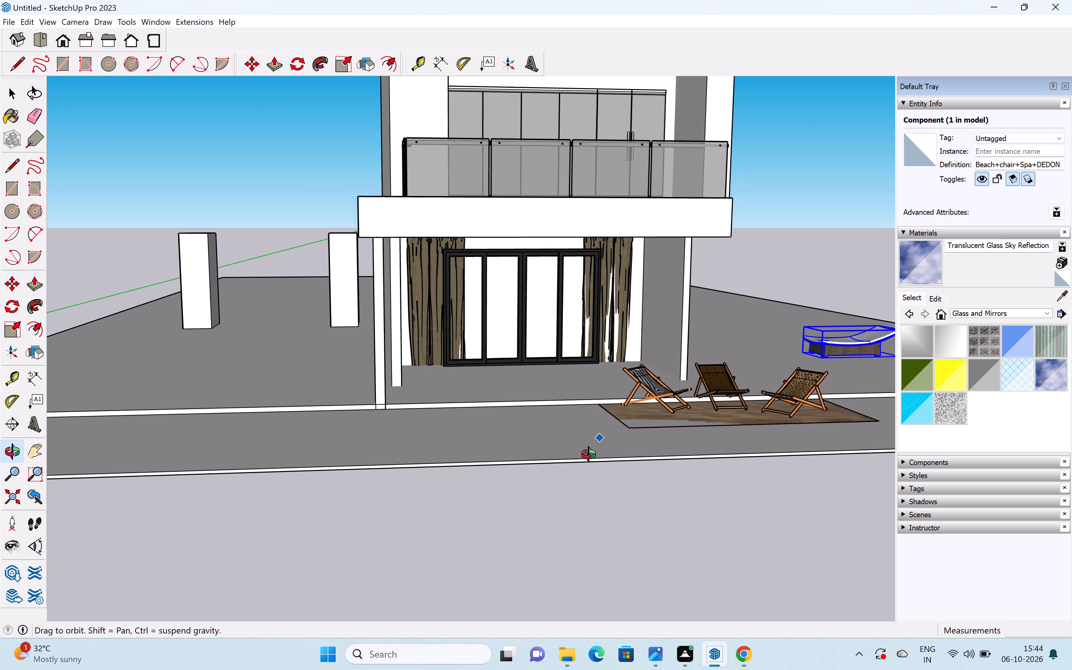
pyautogui.moveTo(589, 454); pyautogui.dragTo(569, 484, button='middle')
pyautogui.moveTo(362, 469); pyautogui.dragTo(538, 545, button='middle')
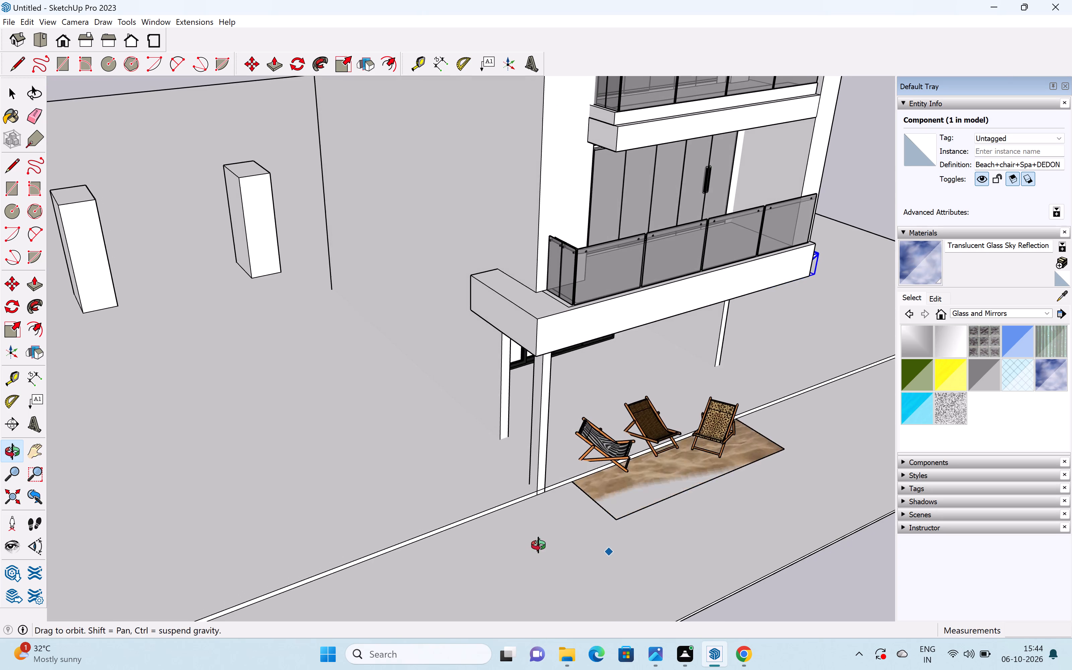
pyautogui.moveTo(538, 545); pyautogui.dragTo(539, 546, button='middle')
pyautogui.scroll(-2, 763, 389)
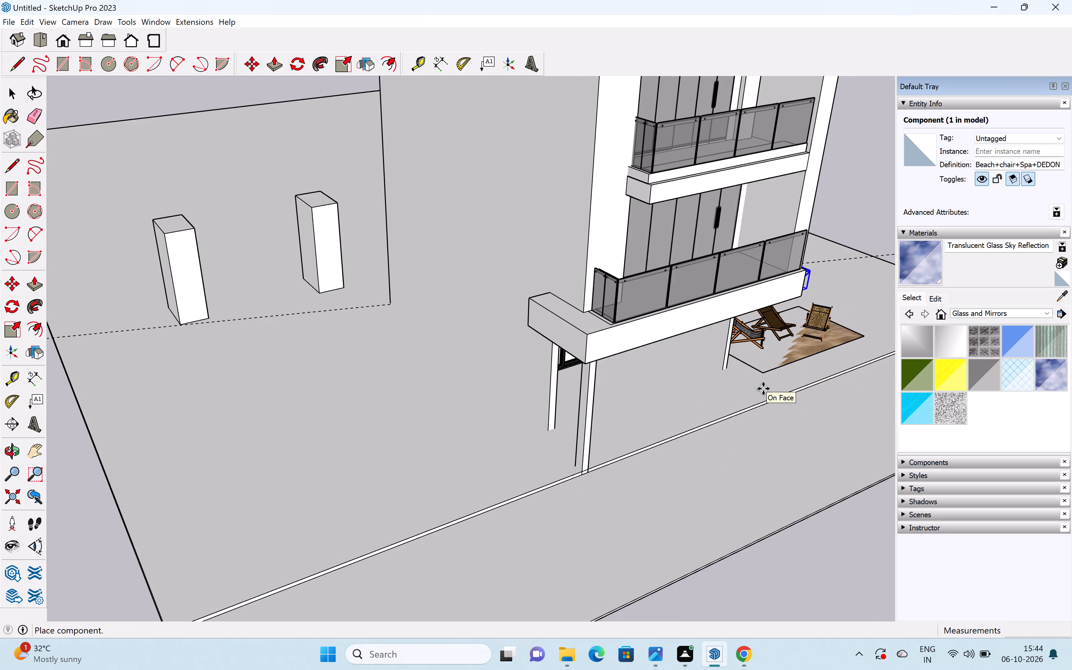
pyautogui.scroll(-6, 762, 388)
pyautogui.scroll(-8, 720, 397)
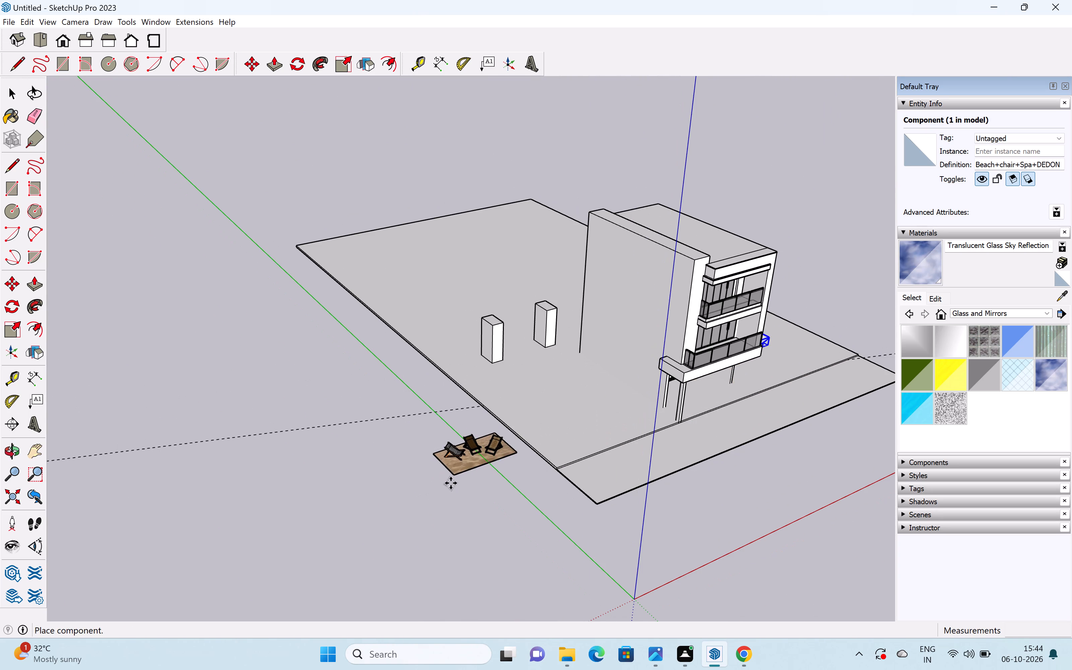
pyautogui.click(451, 483)
pyautogui.press('space')
pyautogui.press('space')
pyautogui.click(522, 478)
# Lower the main ground face behind the front strip with Push/Pull until it is level with the strip.
pyautogui.scroll(6, 686, 461)
pyautogui.moveTo(551, 479); pyautogui.dragTo(654, 413, button='middle')
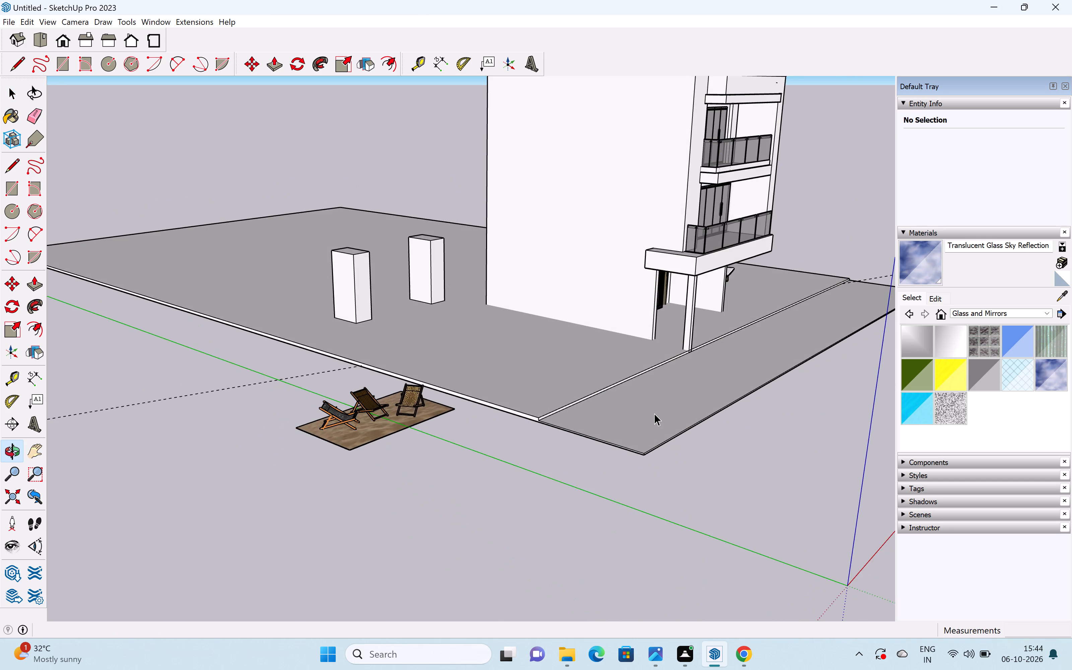
pyautogui.scroll(5, 654, 413)
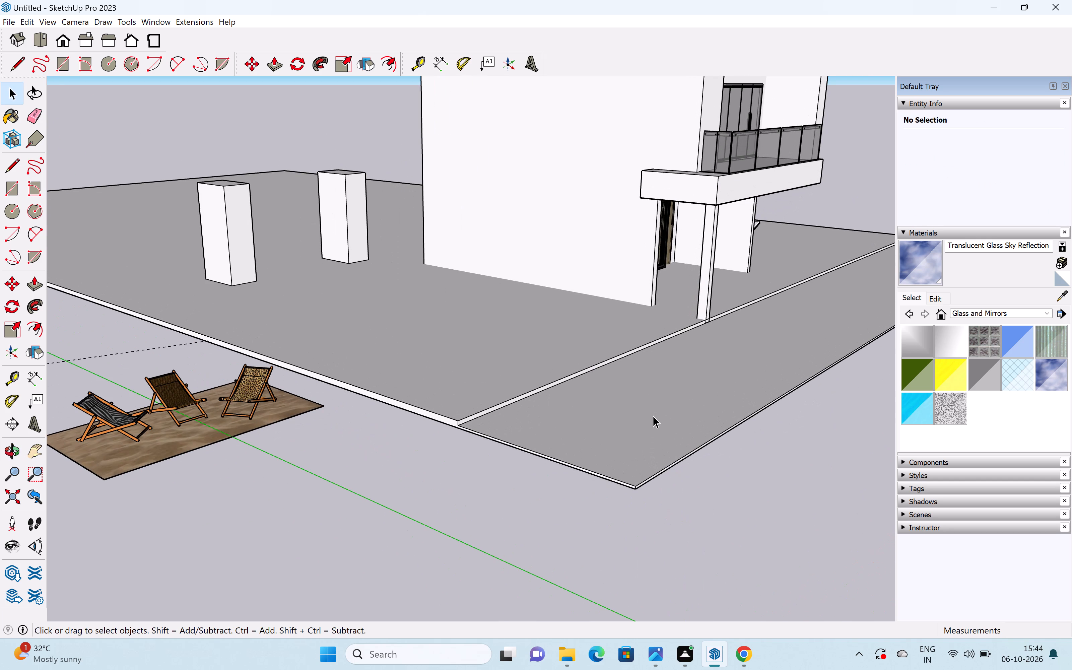
pyautogui.press('p')
pyautogui.moveTo(557, 359); pyautogui.dragTo(558, 375)
pyautogui.hotkey('ctrl', 'z')
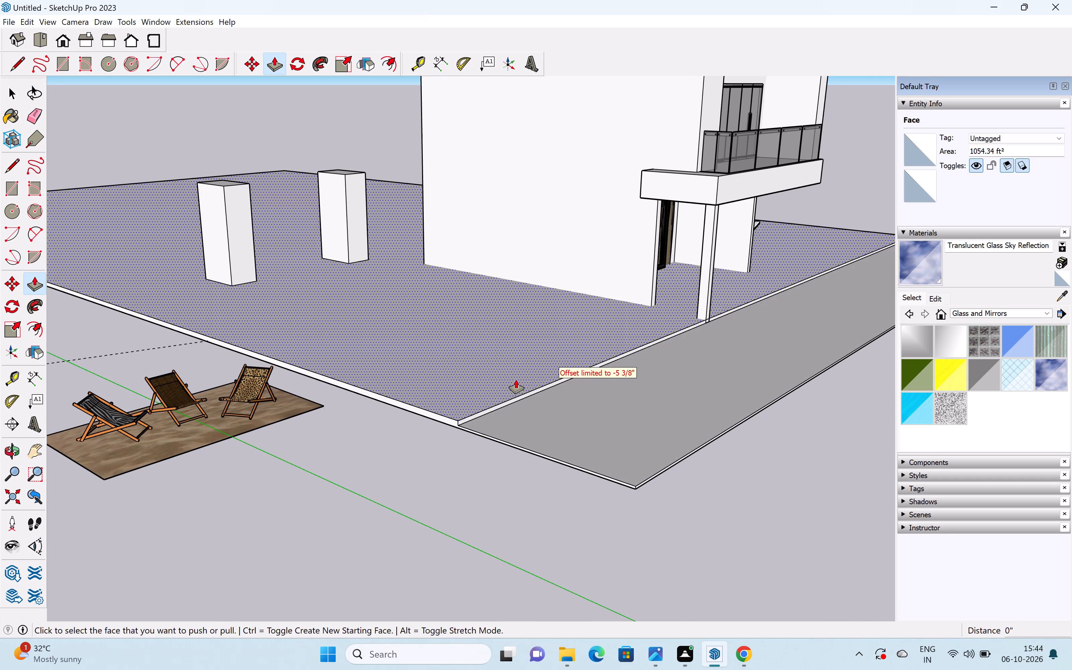
pyautogui.click(515, 378)
pyautogui.click(527, 407)
pyautogui.press('space')
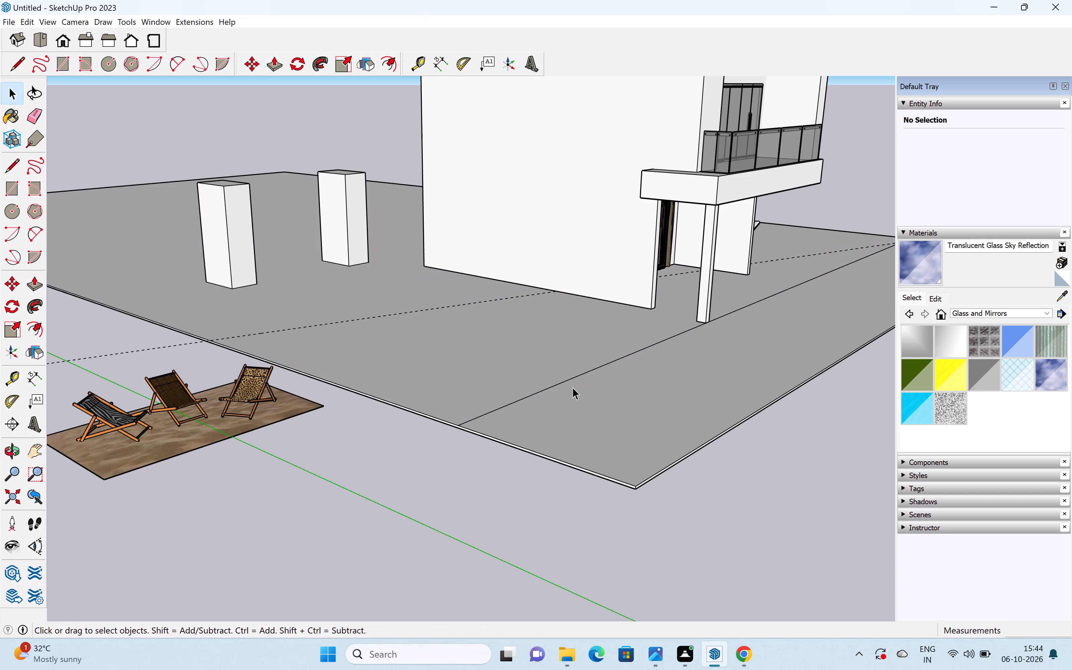
# Explode the imported Beach+chairs component beside the plot into its separate parts.
pyautogui.scroll(-4, 576, 387)
pyautogui.scroll(-1, 473, 422)
pyautogui.moveTo(465, 418); pyautogui.dragTo(271, 399, button='middle')
pyautogui.scroll(-1, 262, 406)
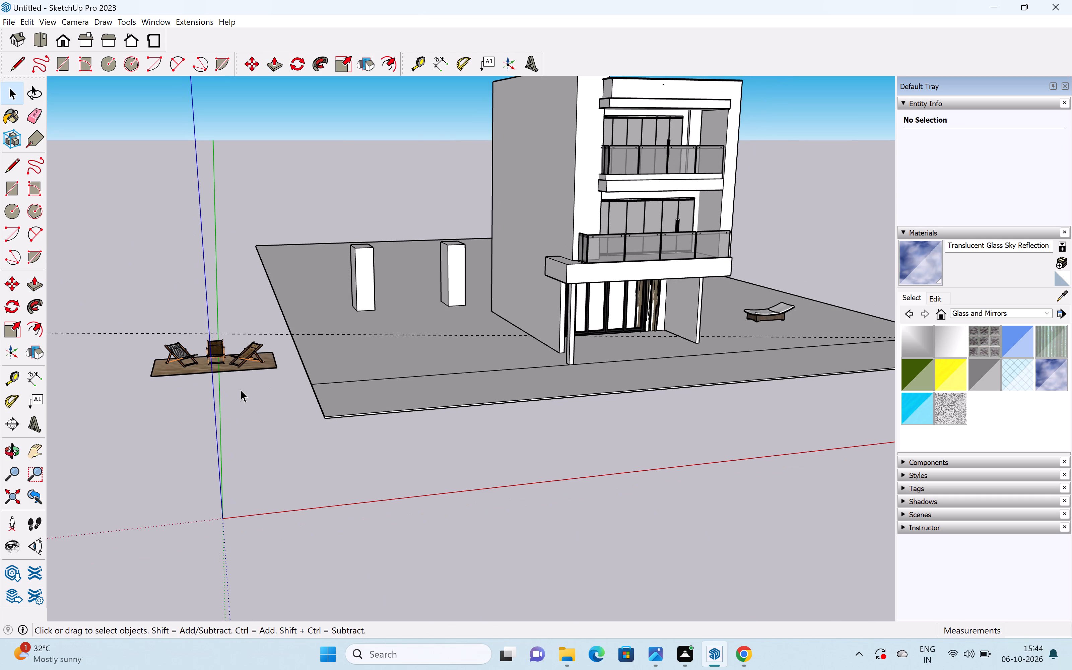
pyautogui.scroll(6, 227, 381)
pyautogui.click(234, 365)
pyautogui.scroll(4, 234, 365)
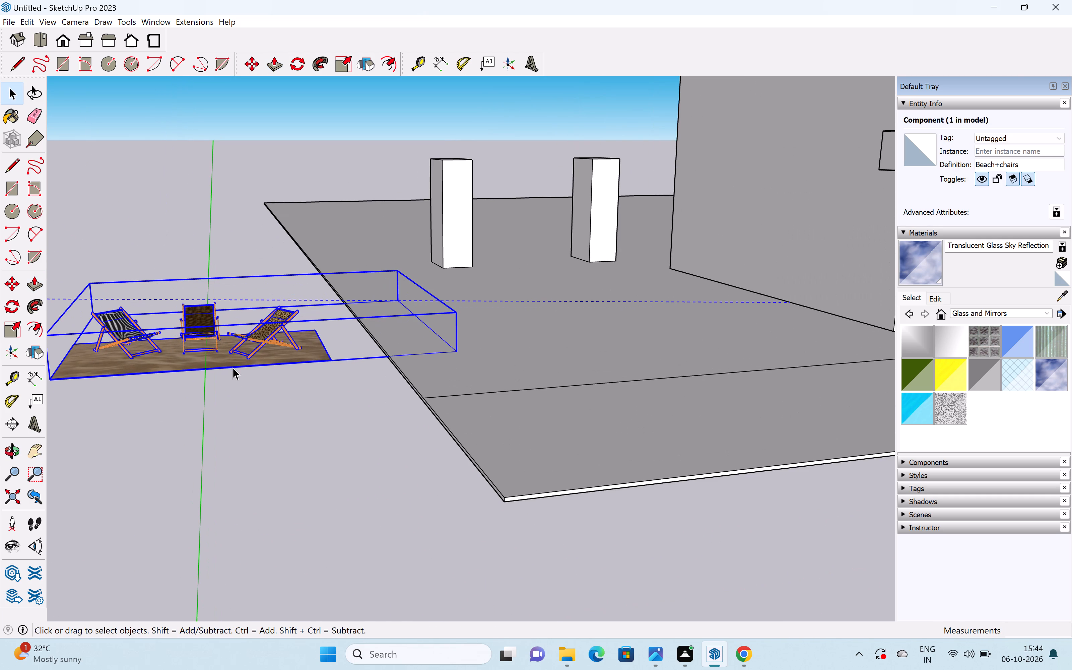
pyautogui.rightClick(226, 352)
pyautogui.click(254, 437)
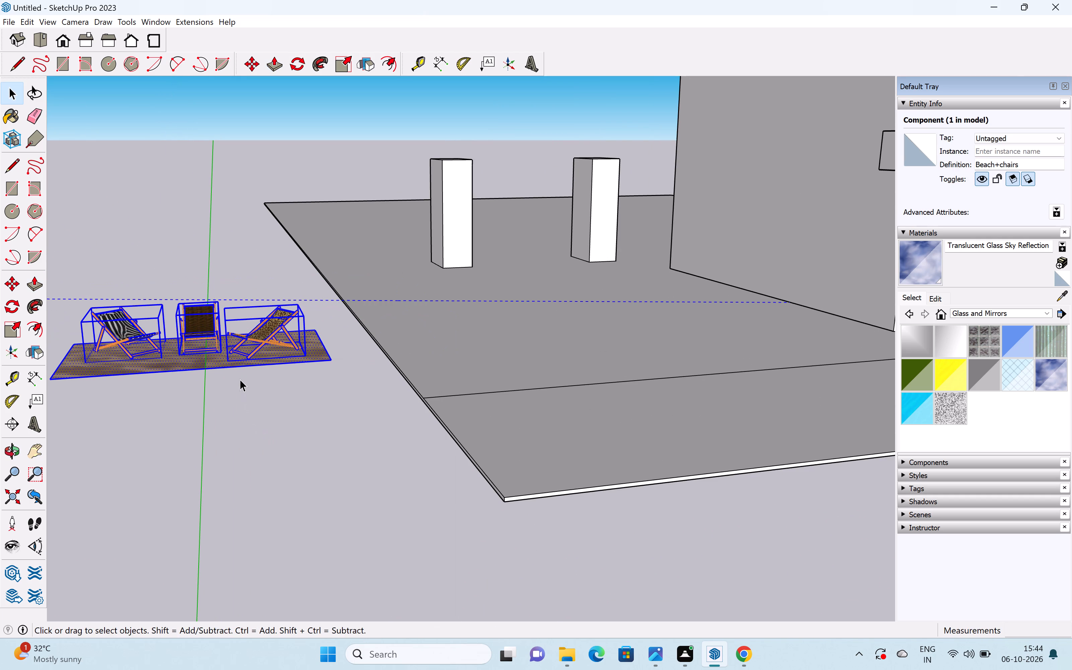
# Delete the sand-textured ground face beneath the three deck chairs.
pyautogui.click(210, 361)
pyautogui.click(208, 366)
pyautogui.click(208, 366)
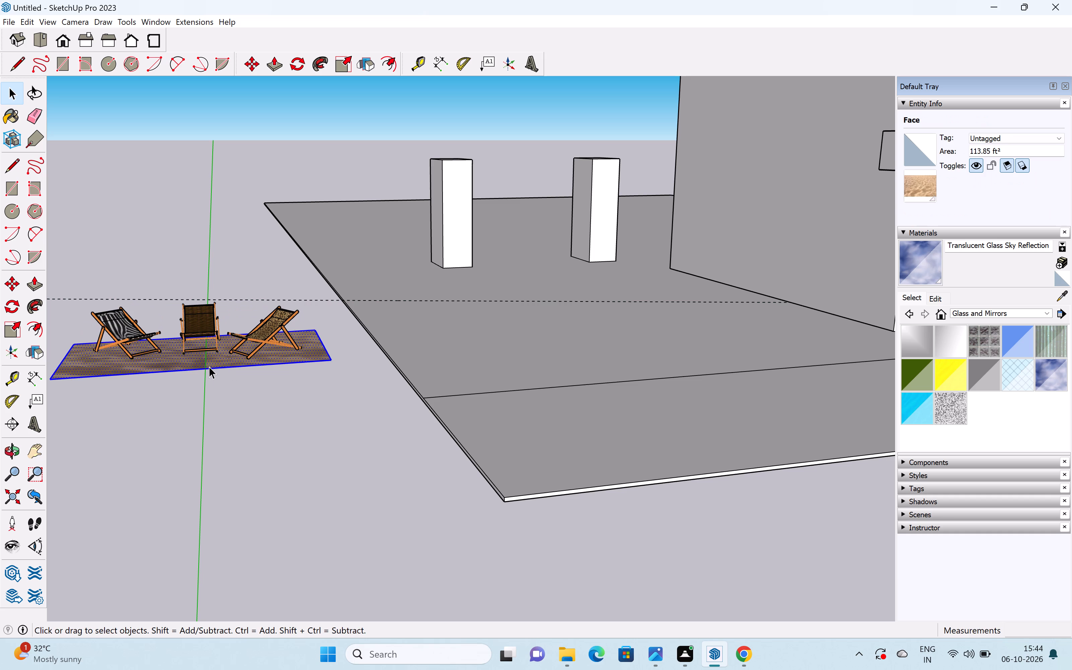
pyautogui.press('Delete')
pyautogui.press('BackSpace')
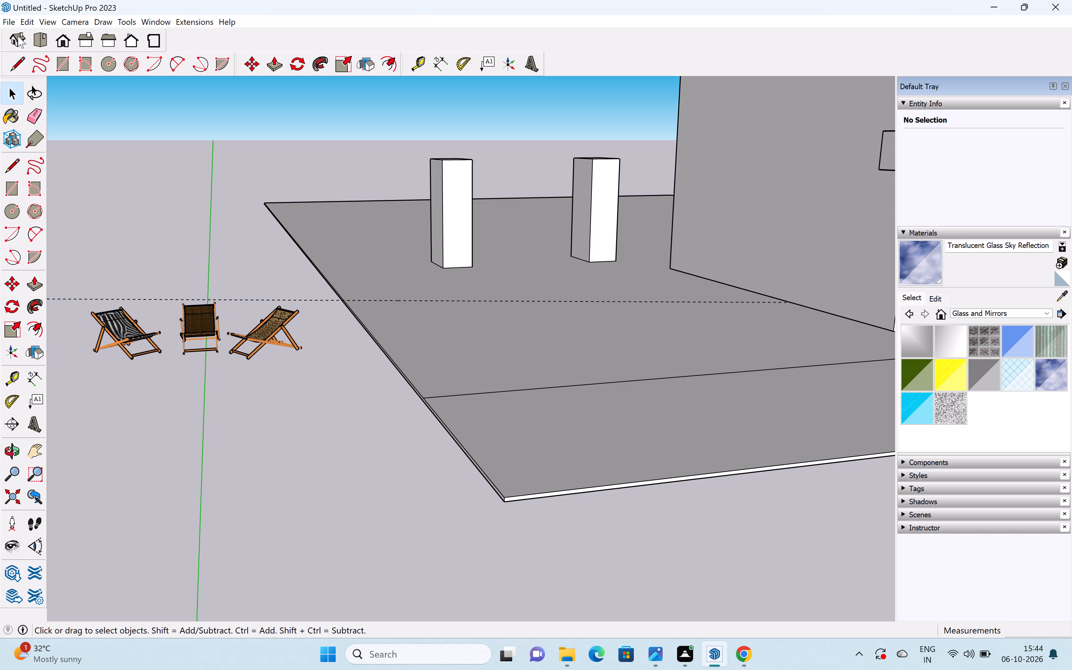
# Move the three deck chairs together about 64' onto the plot's ground in front of the building's ground-floor glass doors.
pyautogui.moveTo(70, 265); pyautogui.dragTo(242, 355)
pyautogui.moveTo(242, 355); pyautogui.dragTo(316, 374)
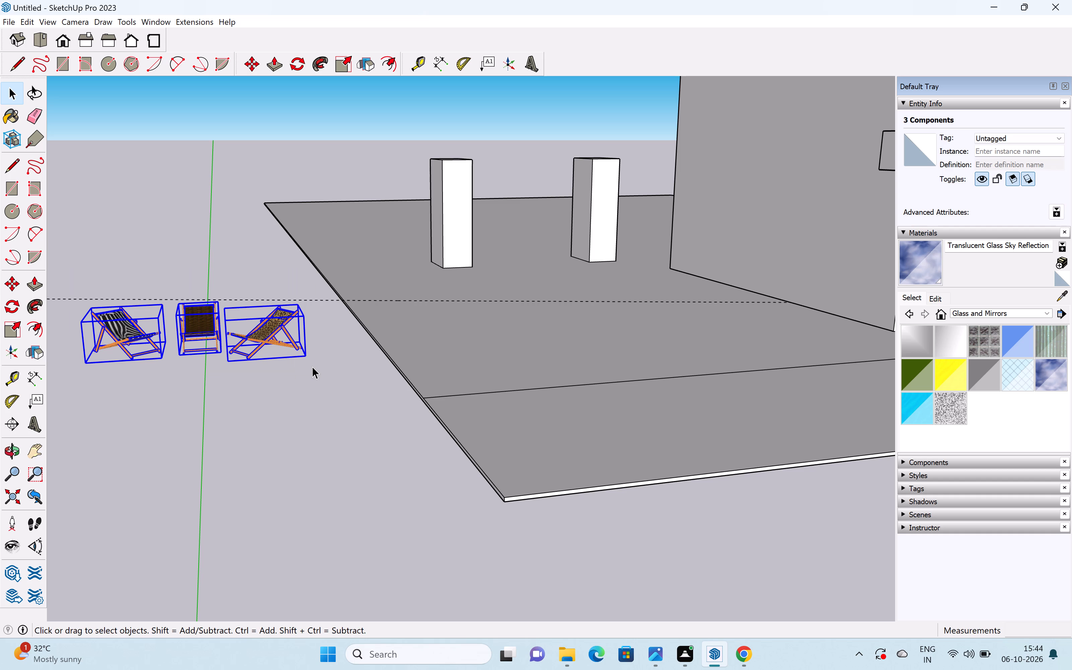
pyautogui.press('m')
pyautogui.click(83, 362)
pyautogui.scroll(-2, 308, 321)
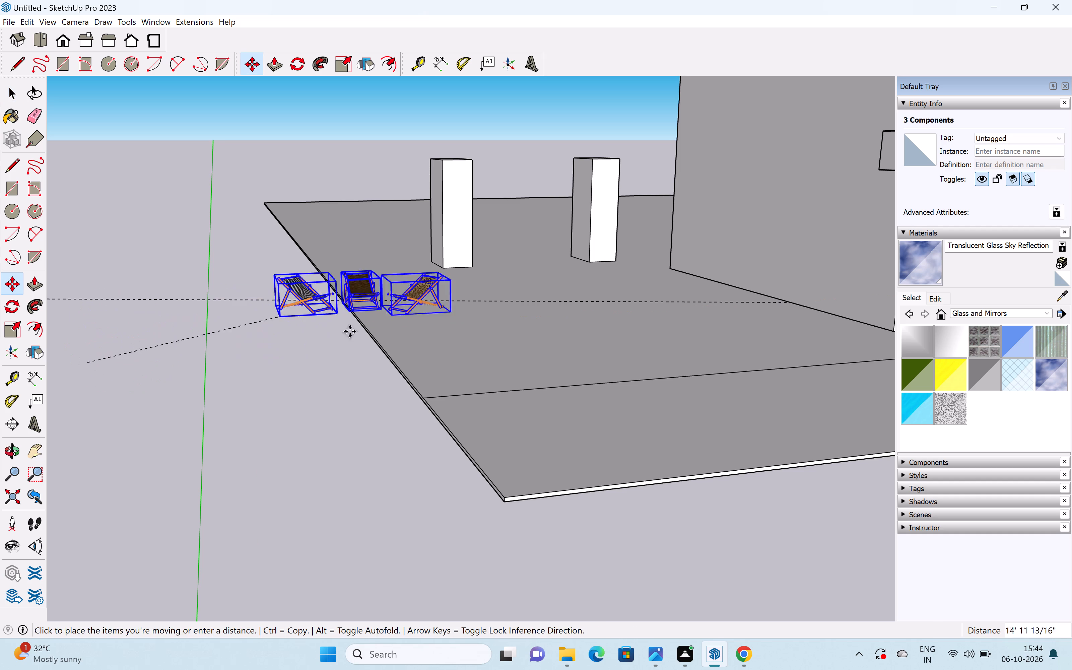
pyautogui.scroll(-2, 350, 331)
pyautogui.keyDown('shift'); pyautogui.moveTo(667, 368); pyautogui.dragTo(272, 366, button='middle'); pyautogui.keyUp('shift')
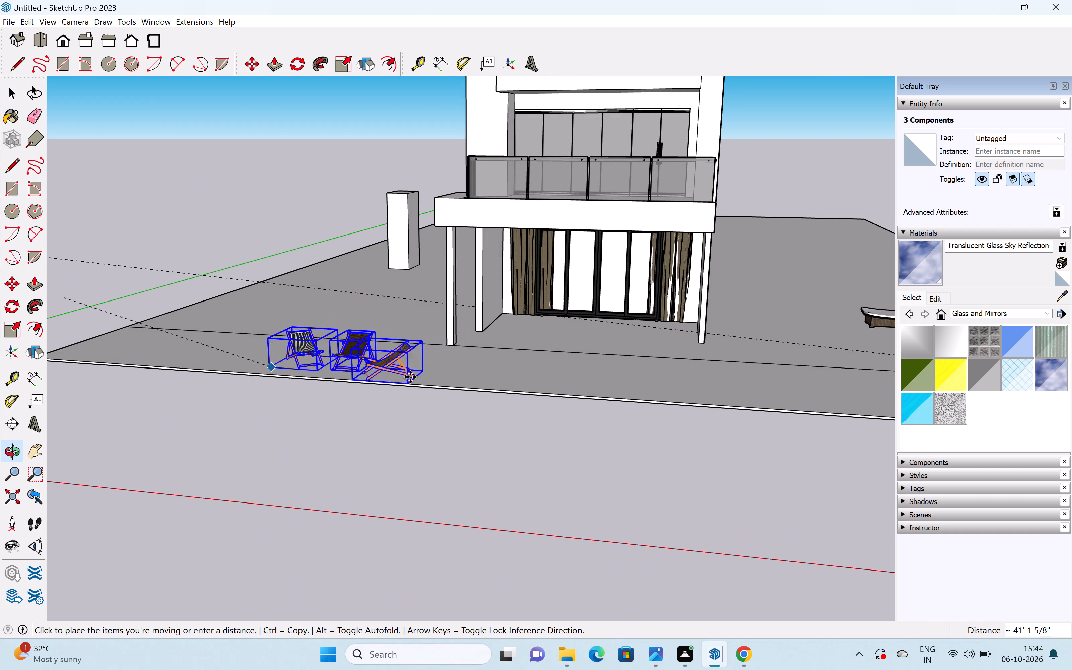
pyautogui.scroll(2, 662, 349)
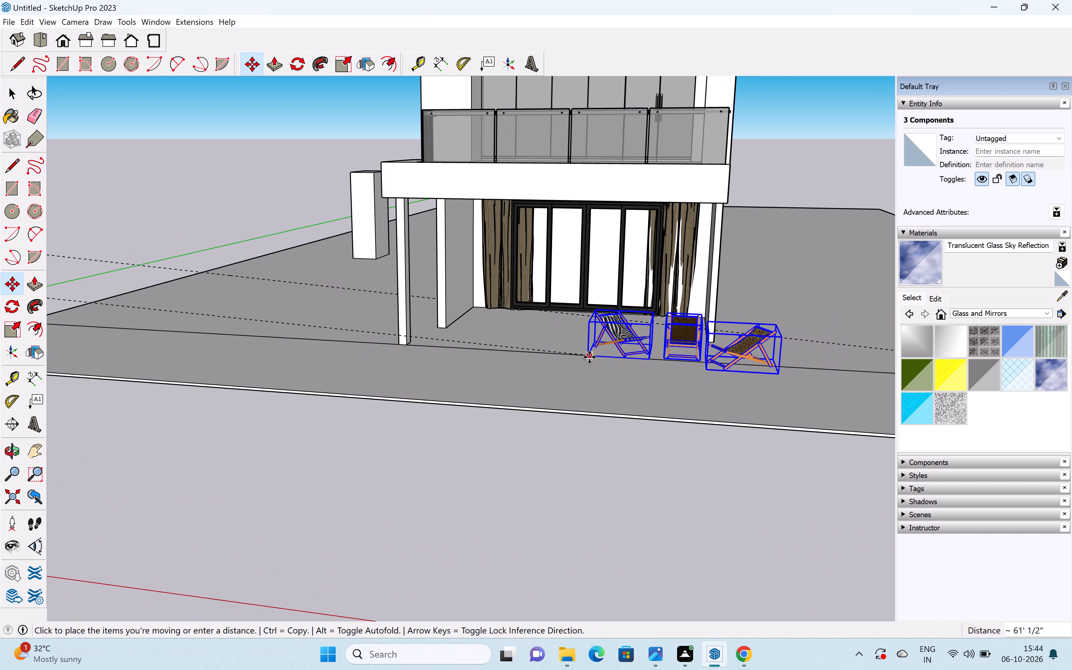
pyautogui.scroll(6, 589, 356)
pyautogui.keyDown('shift'); pyautogui.moveTo(564, 344); pyautogui.dragTo(426, 414, button='middle'); pyautogui.keyUp('shift')
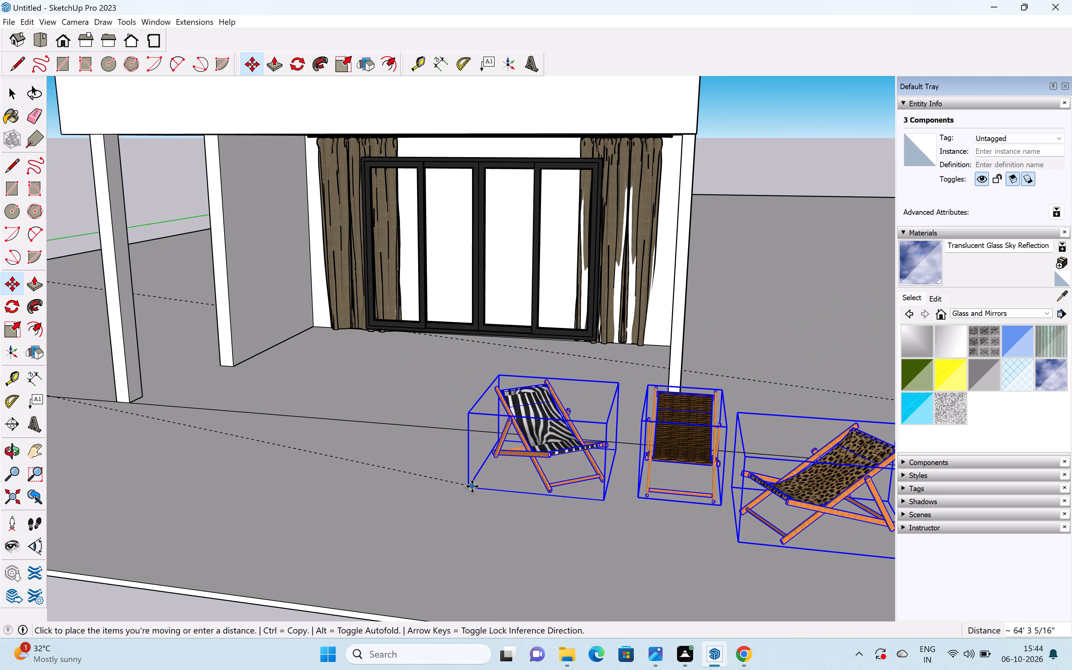
pyautogui.click(460, 481)
pyautogui.press('space')
pyautogui.scroll(-6, 494, 464)
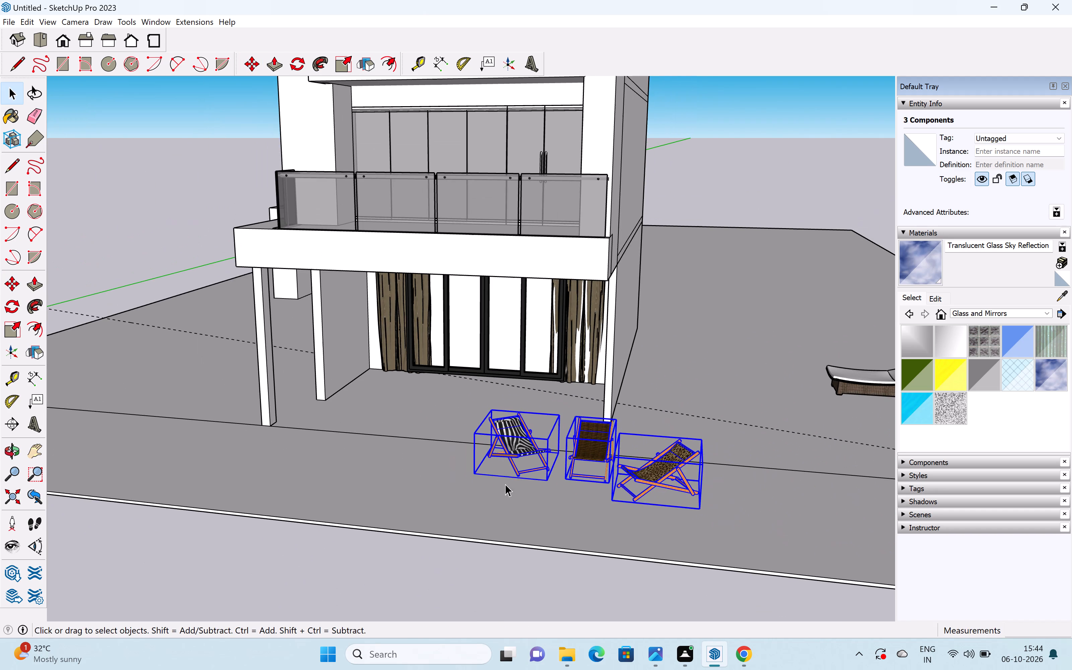
pyautogui.click(511, 501)
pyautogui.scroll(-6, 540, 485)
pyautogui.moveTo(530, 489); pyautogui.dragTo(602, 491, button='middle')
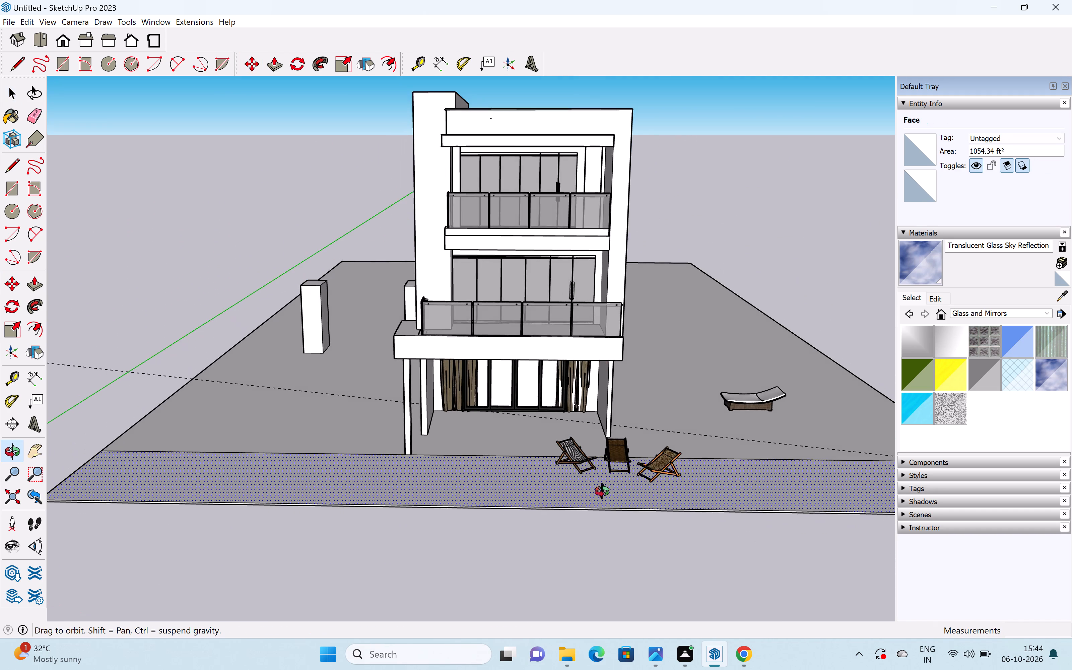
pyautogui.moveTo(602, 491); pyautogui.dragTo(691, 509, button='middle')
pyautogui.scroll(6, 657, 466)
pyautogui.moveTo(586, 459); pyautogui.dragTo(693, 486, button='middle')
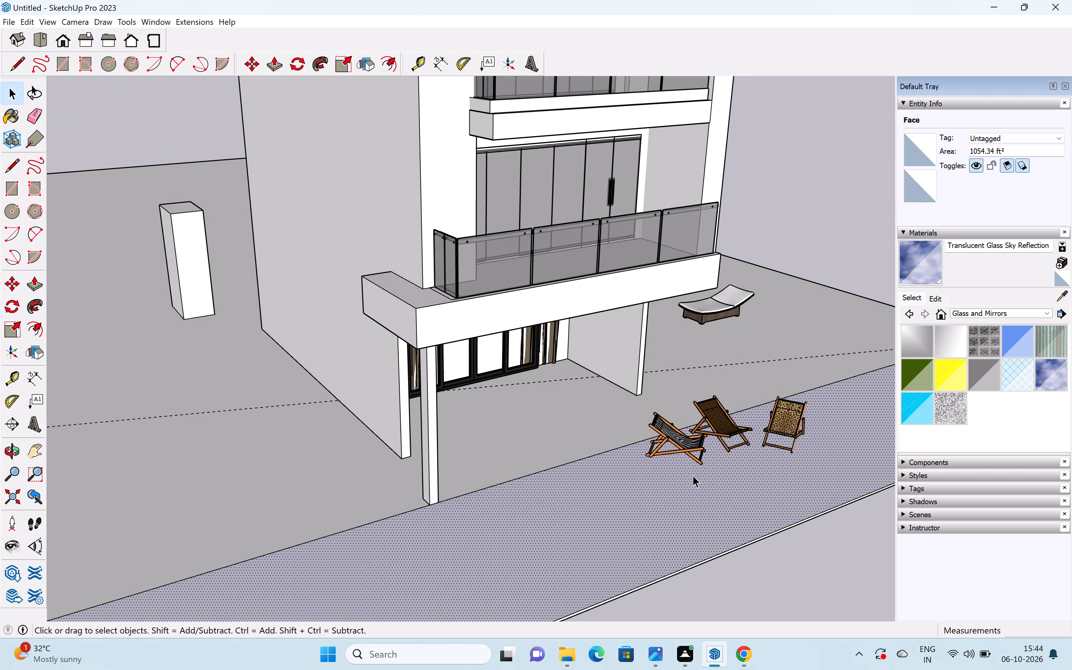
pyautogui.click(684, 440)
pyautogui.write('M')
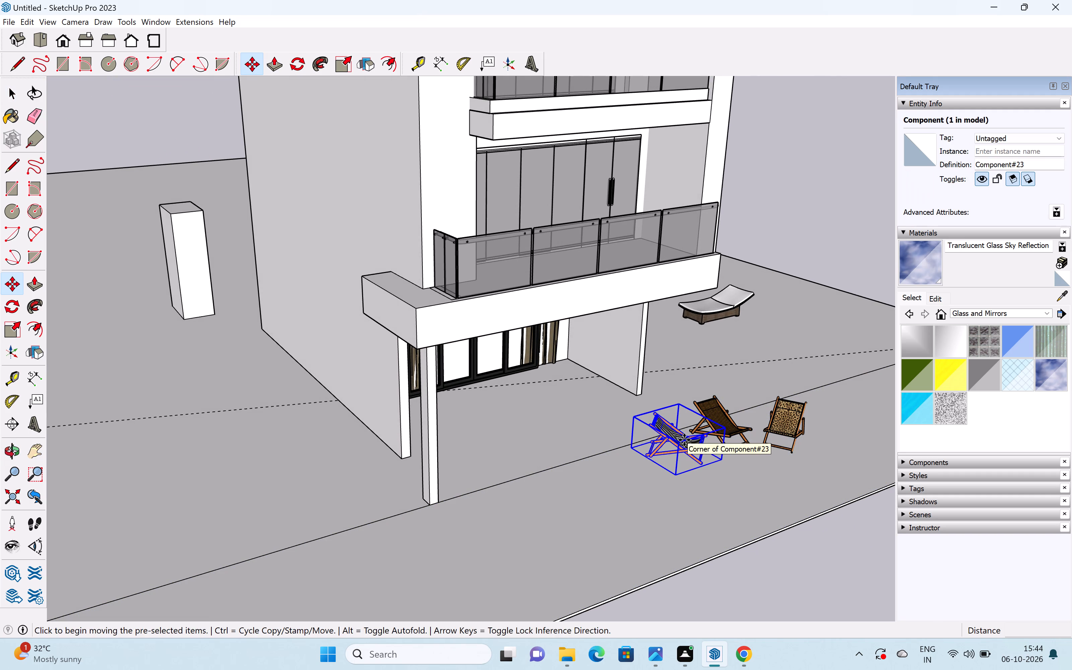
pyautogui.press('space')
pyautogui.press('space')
# Move the three deck chairs together about 4' 9" closer to the building's ground-floor glass doors.
pyautogui.click(607, 400)
pyautogui.moveTo(607, 400); pyautogui.dragTo(615, 406)
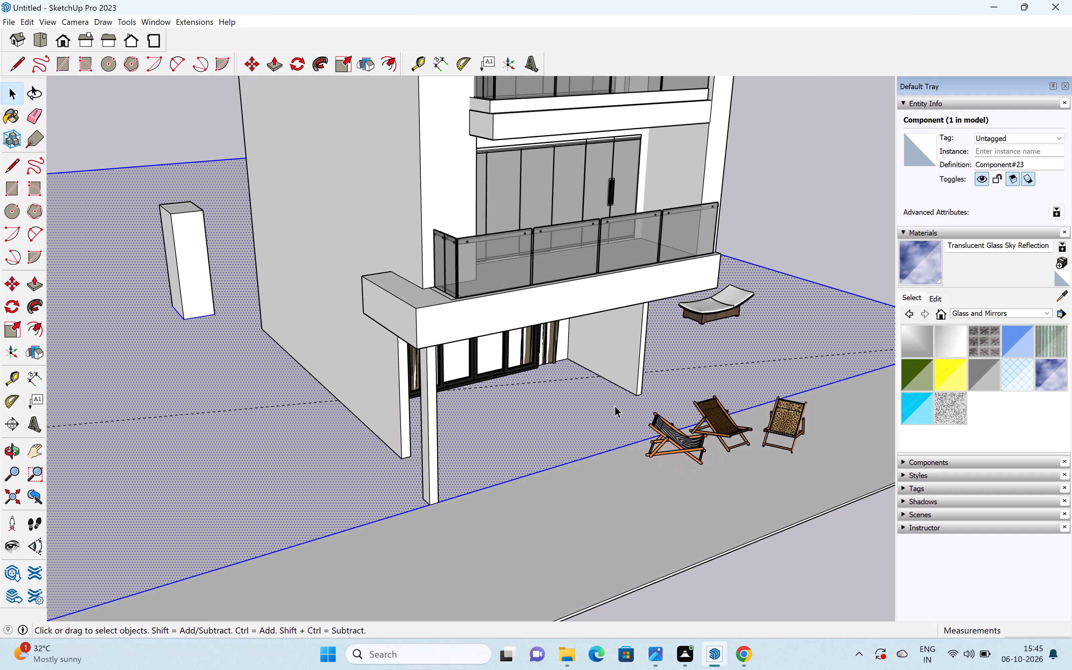
pyautogui.moveTo(615, 406); pyautogui.dragTo(691, 450)
pyautogui.click(779, 609)
pyautogui.moveTo(633, 398); pyautogui.dragTo(731, 463)
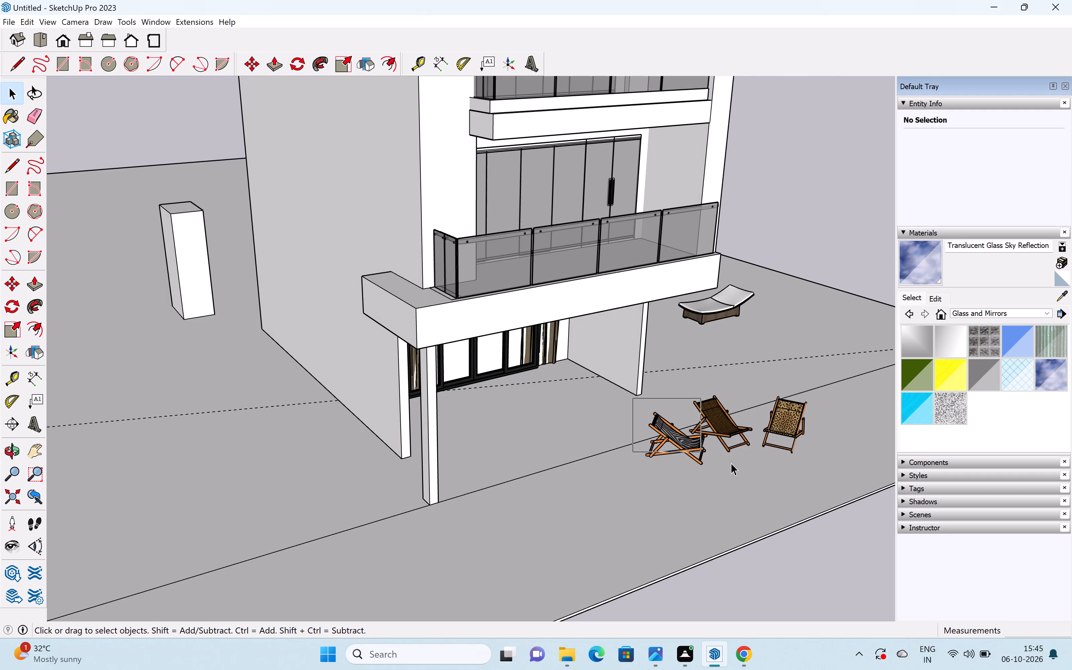
pyautogui.moveTo(731, 463); pyautogui.dragTo(823, 464)
pyautogui.moveTo(609, 392); pyautogui.dragTo(742, 460)
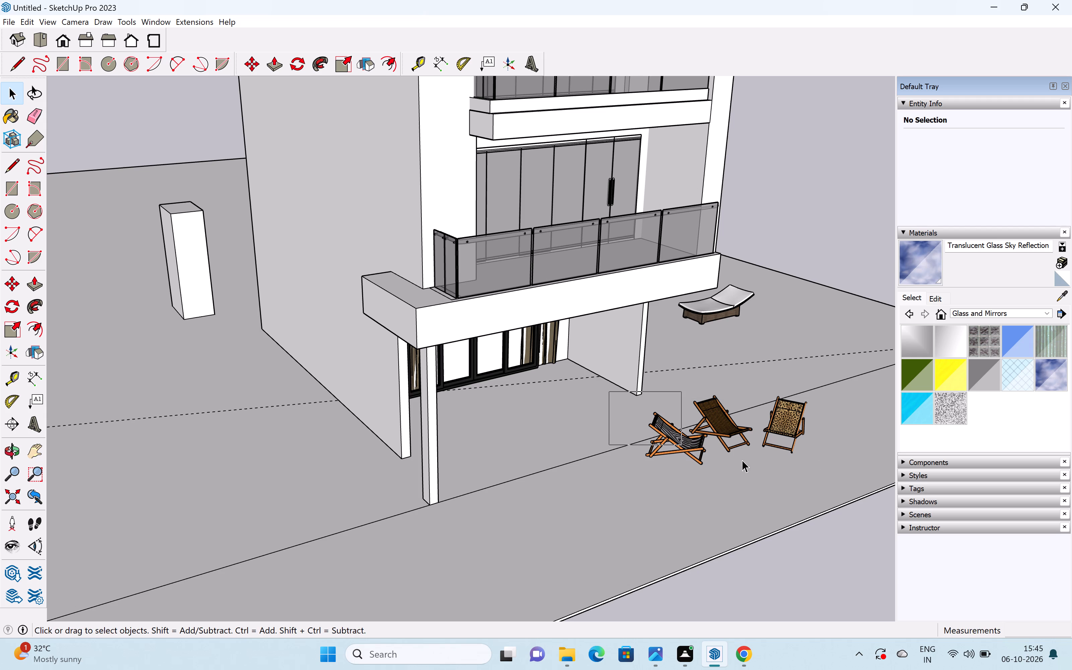
pyautogui.moveTo(742, 460); pyautogui.dragTo(813, 467)
pyautogui.press('m')
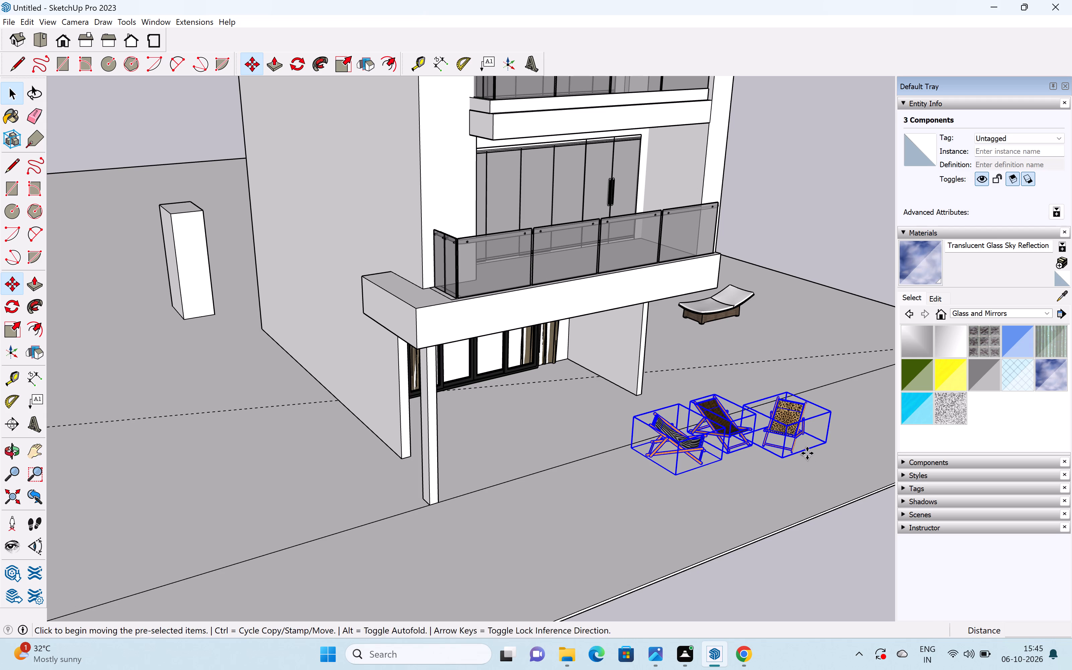
pyautogui.click(632, 448)
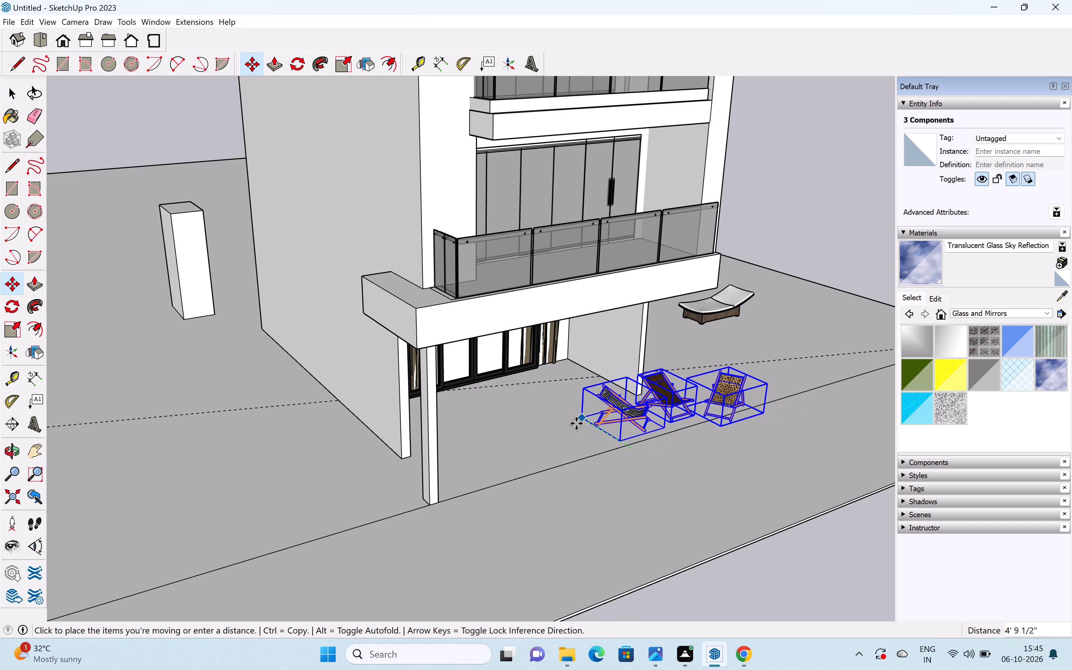
pyautogui.click(580, 426)
pyautogui.click(766, 590)
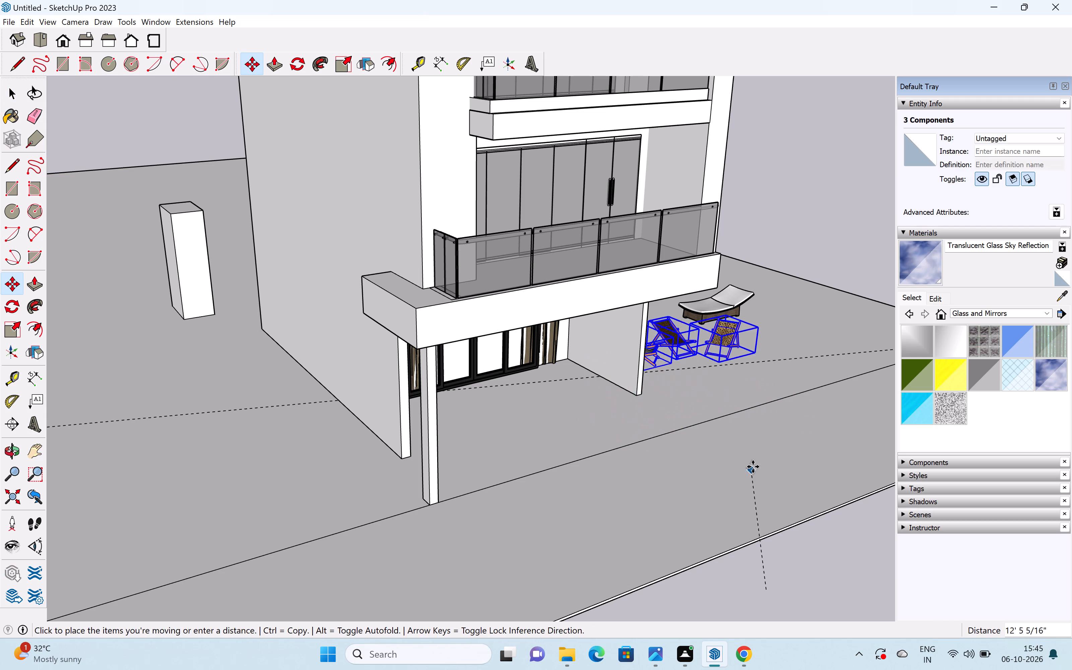
pyautogui.click(774, 607)
pyautogui.press('space')
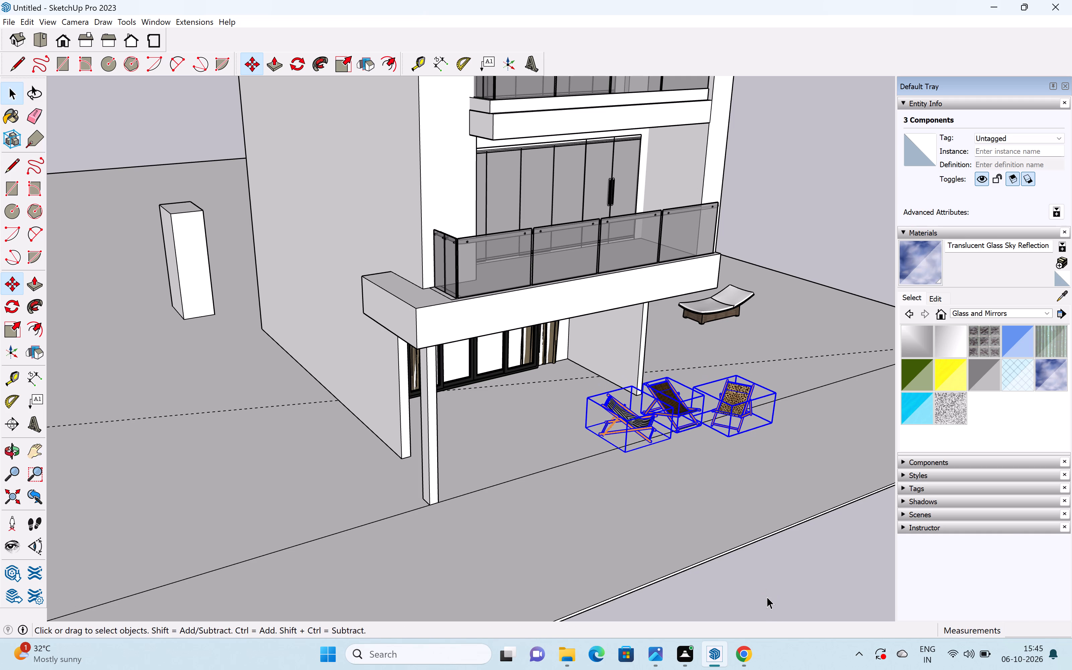
pyautogui.press('space')
pyautogui.click(765, 588)
# Rotate the Beach+chair+Spa+DEDON lounger 90 degrees on the ground about its front corner.
pyautogui.scroll(-6, 764, 547)
pyautogui.moveTo(744, 494); pyautogui.dragTo(486, 484, button='middle')
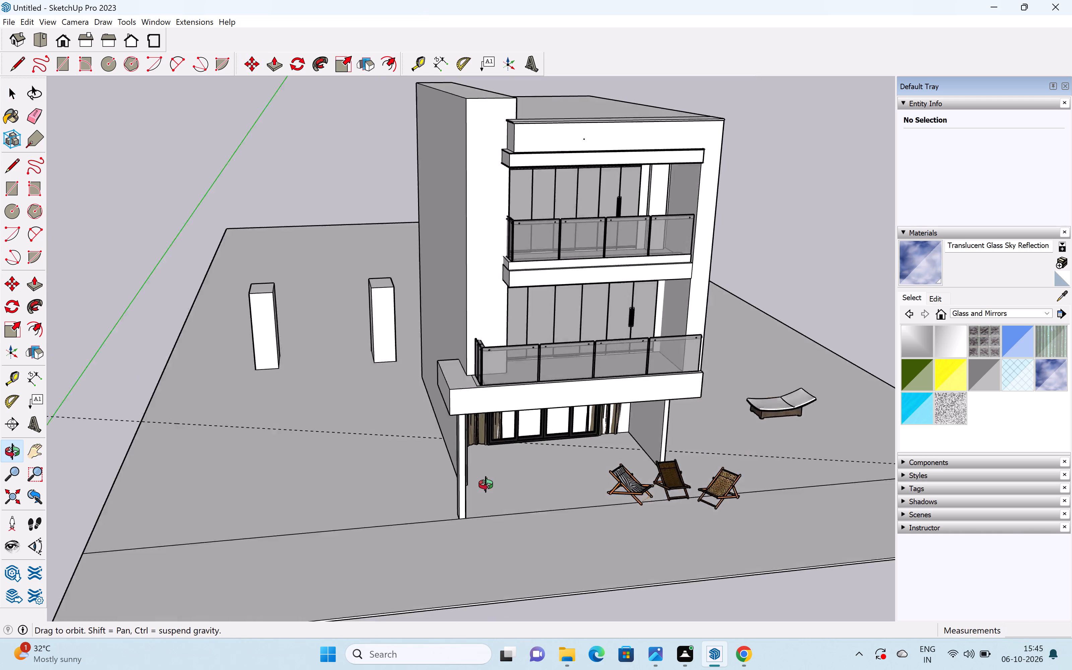
pyautogui.moveTo(486, 484); pyautogui.dragTo(473, 483, button='middle')
pyautogui.moveTo(752, 426); pyautogui.dragTo(847, 505)
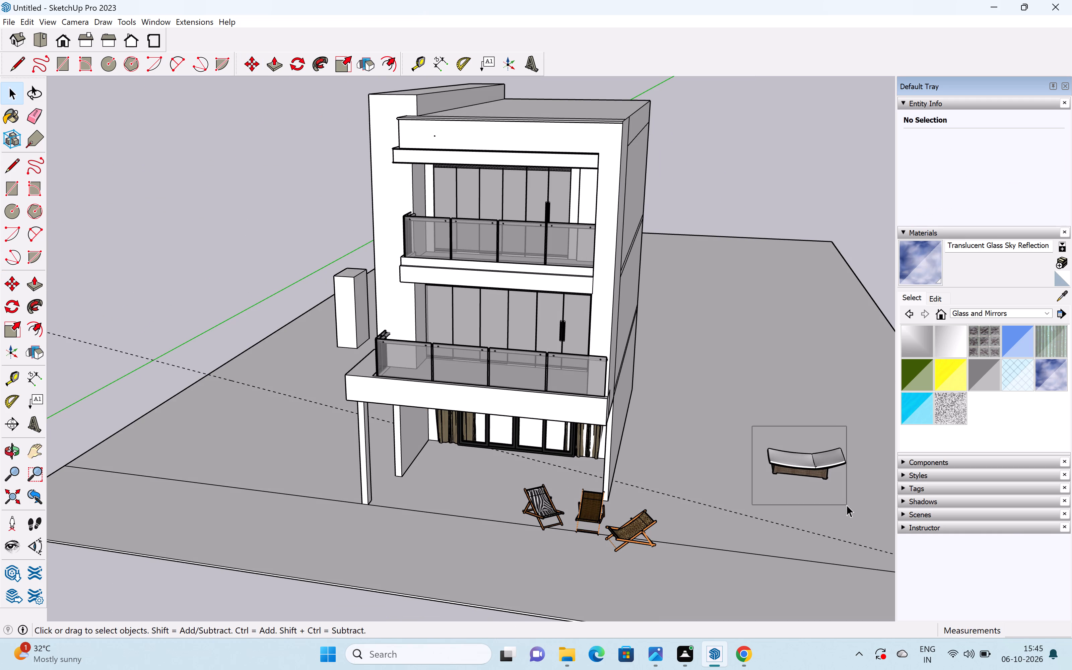
pyautogui.press('q')
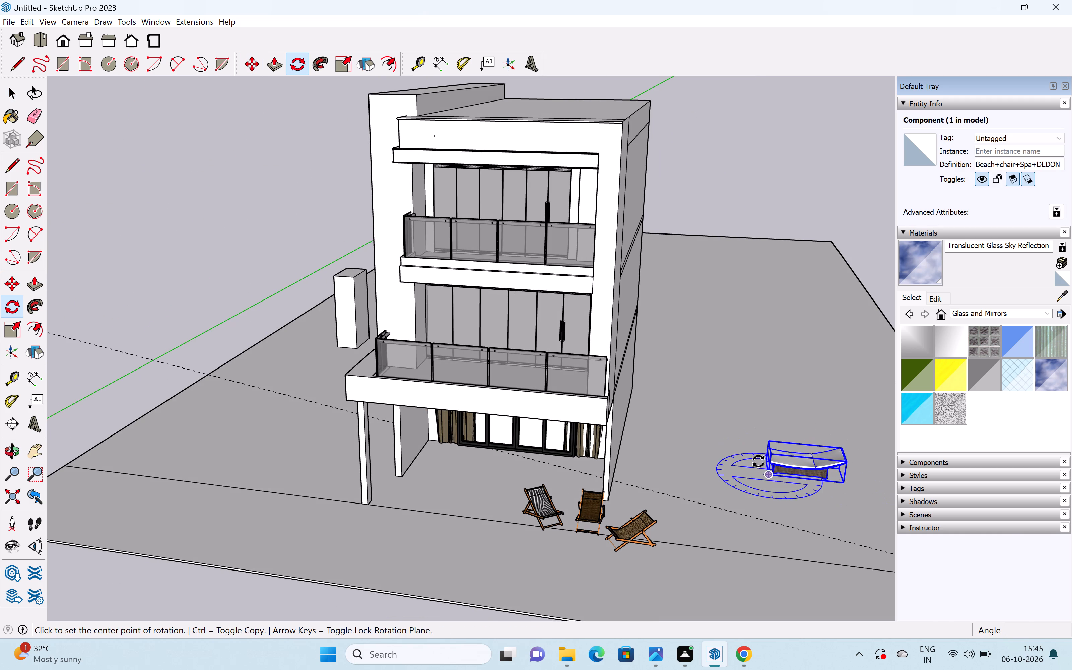
pyautogui.click(766, 458)
pyautogui.press('space')
pyautogui.press('space')
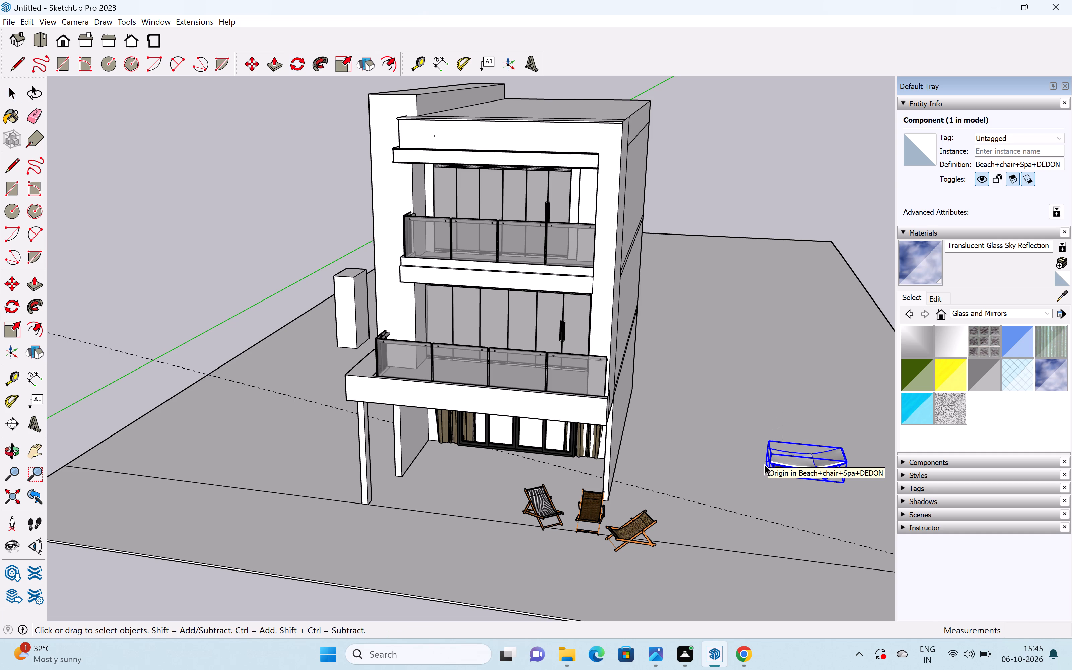
pyautogui.write('Q')
pyautogui.click(764, 458)
pyautogui.click(870, 463)
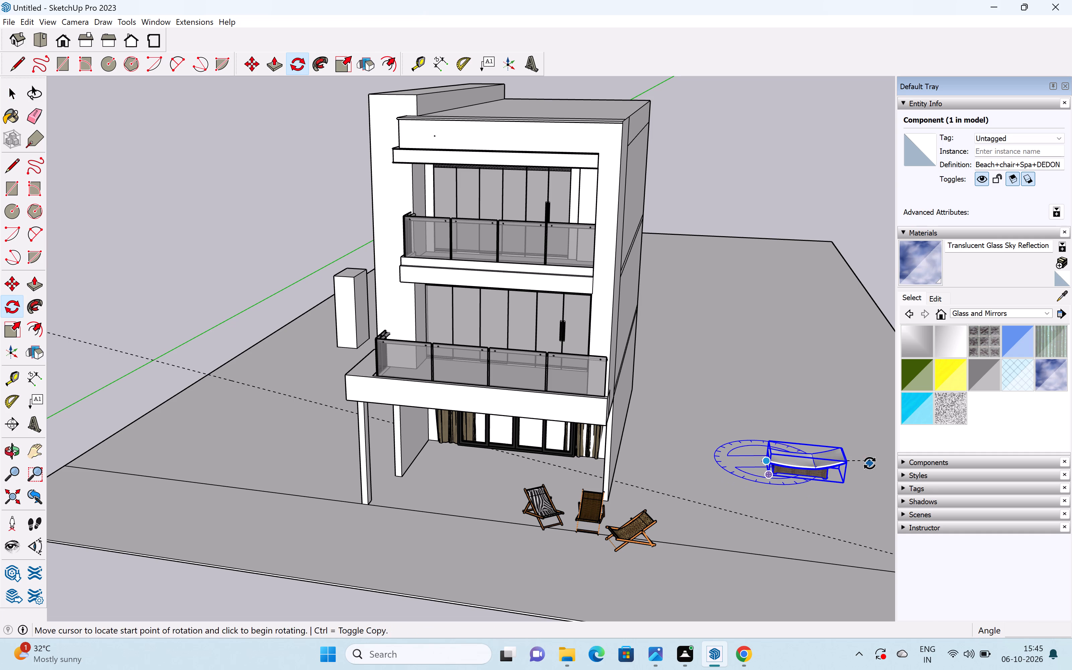
pyautogui.click(736, 418)
pyautogui.press('space')
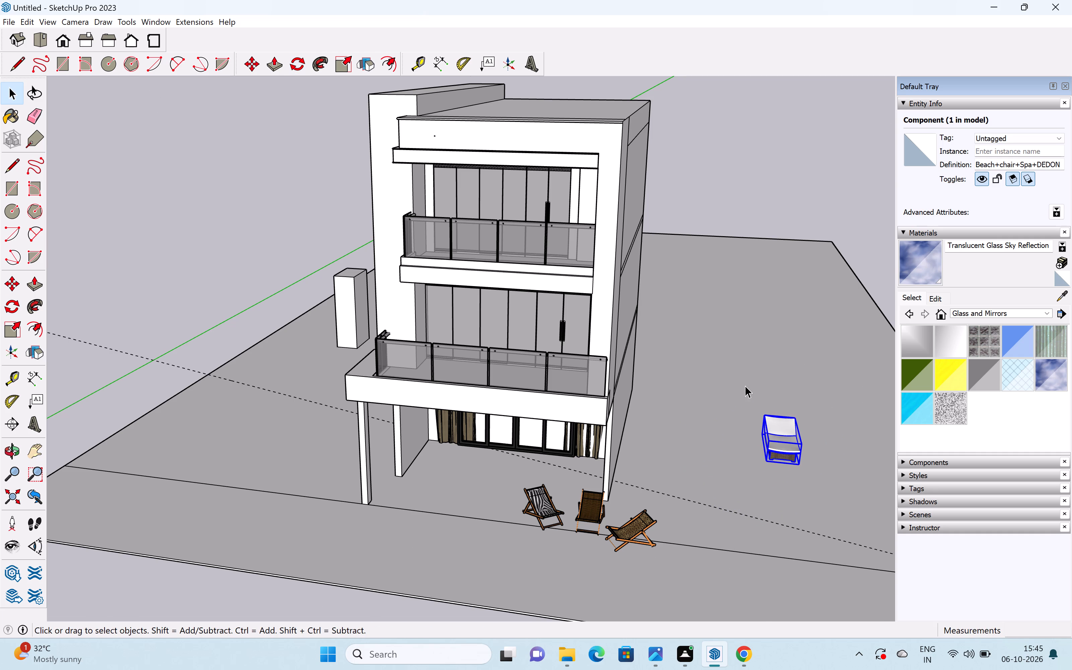
# Move the lounger about 45' across the plot's front to the ground beside the balcony's front column.
pyautogui.press('m')
pyautogui.click(769, 464)
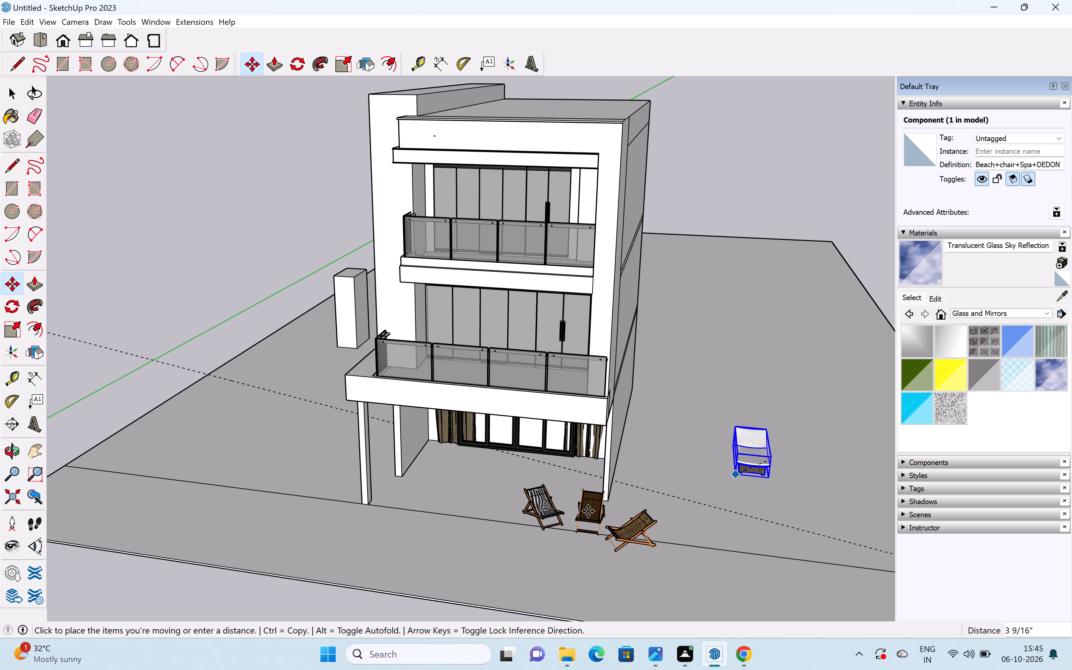
pyautogui.keyDown('shift'); pyautogui.moveTo(523, 498); pyautogui.dragTo(698, 498, button='middle'); pyautogui.keyUp('shift')
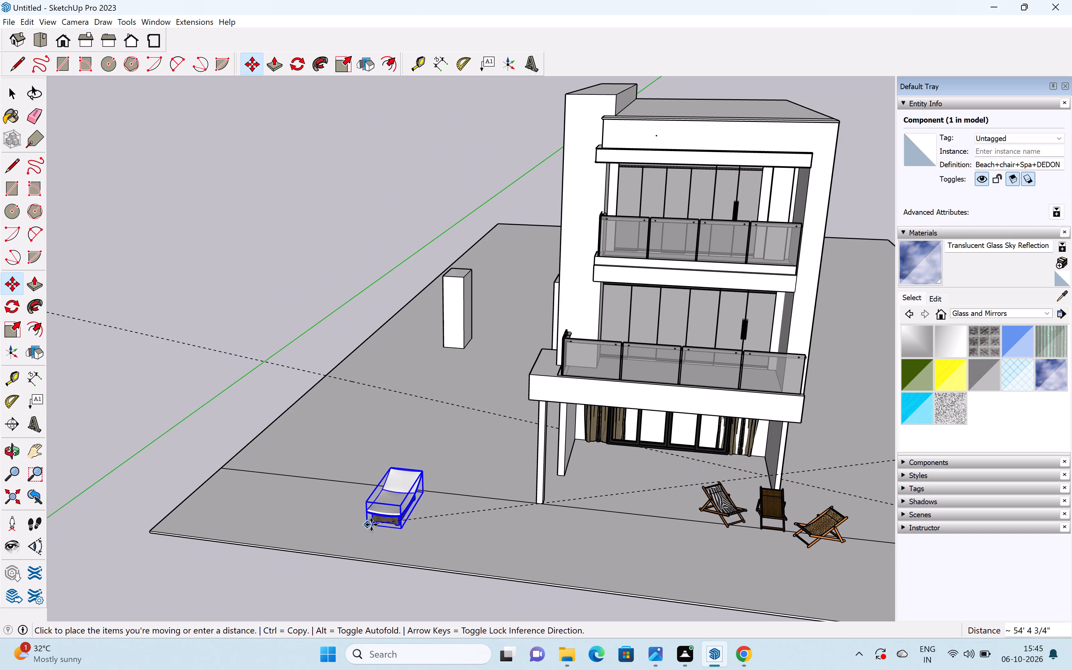
pyautogui.scroll(4, 383, 530)
pyautogui.keyDown('shift'); pyautogui.moveTo(444, 513); pyautogui.dragTo(520, 511, button='middle'); pyautogui.keyUp('shift')
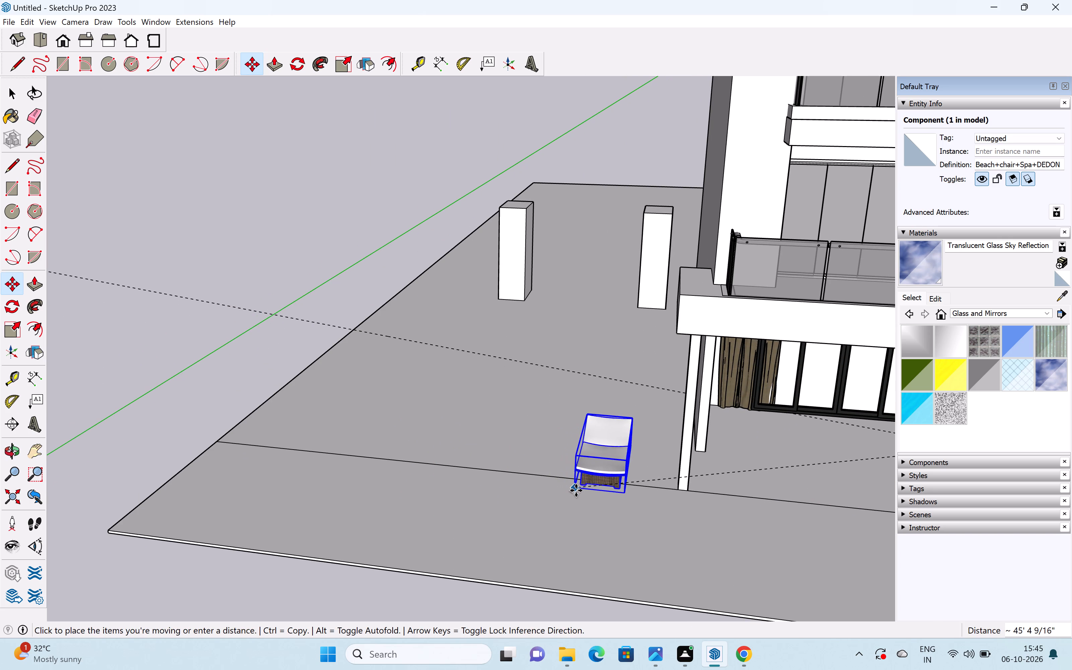
pyautogui.click(574, 498)
pyautogui.press('space')
pyautogui.click(556, 519)
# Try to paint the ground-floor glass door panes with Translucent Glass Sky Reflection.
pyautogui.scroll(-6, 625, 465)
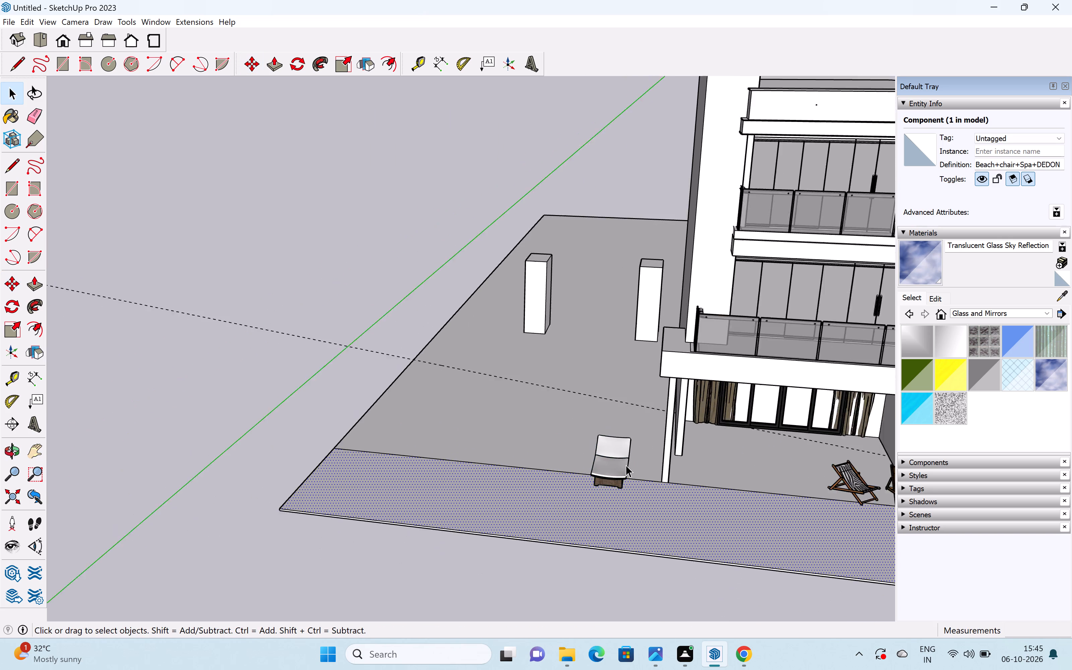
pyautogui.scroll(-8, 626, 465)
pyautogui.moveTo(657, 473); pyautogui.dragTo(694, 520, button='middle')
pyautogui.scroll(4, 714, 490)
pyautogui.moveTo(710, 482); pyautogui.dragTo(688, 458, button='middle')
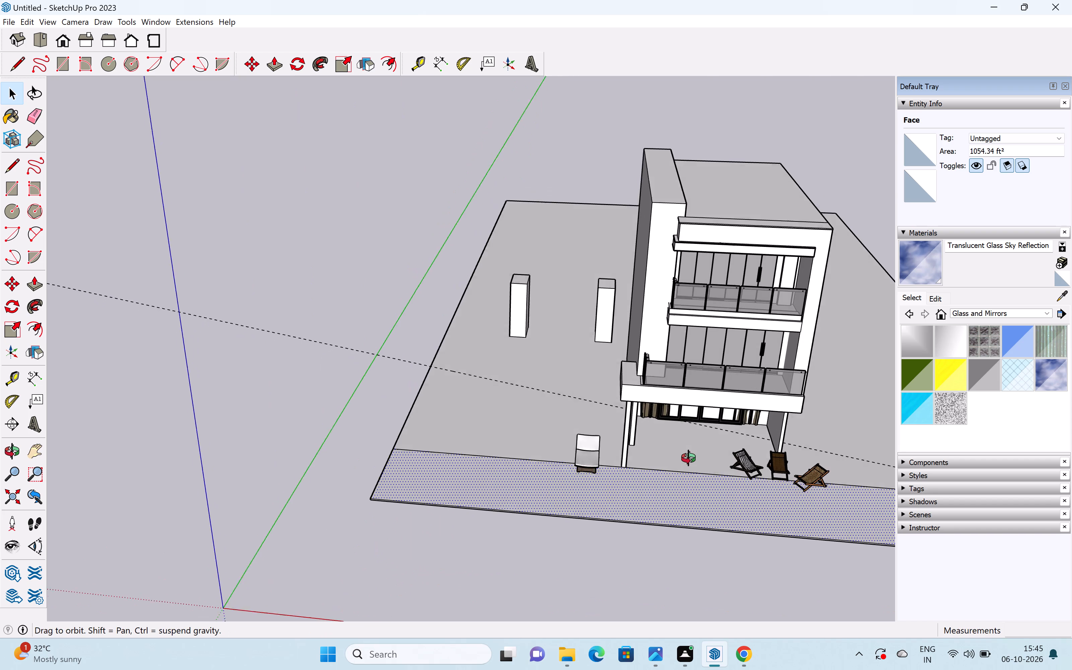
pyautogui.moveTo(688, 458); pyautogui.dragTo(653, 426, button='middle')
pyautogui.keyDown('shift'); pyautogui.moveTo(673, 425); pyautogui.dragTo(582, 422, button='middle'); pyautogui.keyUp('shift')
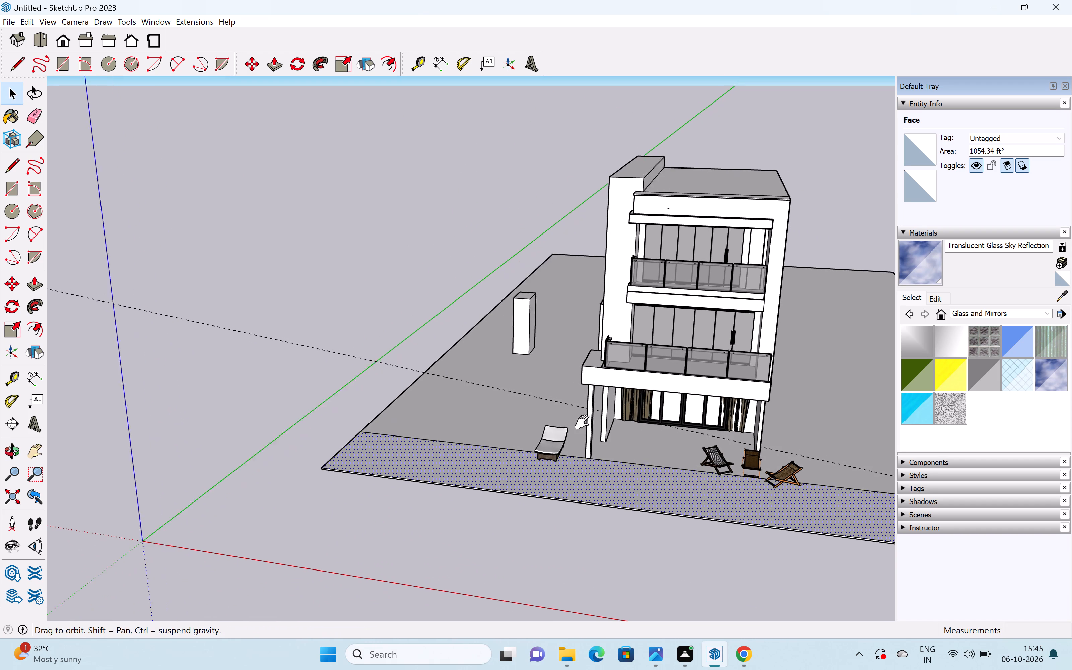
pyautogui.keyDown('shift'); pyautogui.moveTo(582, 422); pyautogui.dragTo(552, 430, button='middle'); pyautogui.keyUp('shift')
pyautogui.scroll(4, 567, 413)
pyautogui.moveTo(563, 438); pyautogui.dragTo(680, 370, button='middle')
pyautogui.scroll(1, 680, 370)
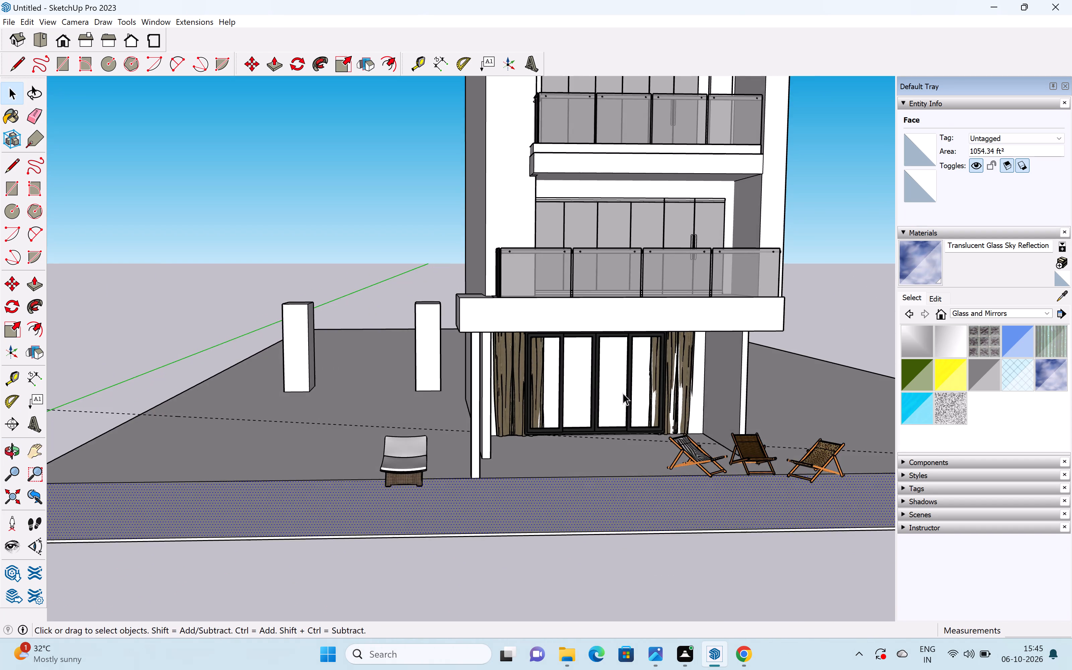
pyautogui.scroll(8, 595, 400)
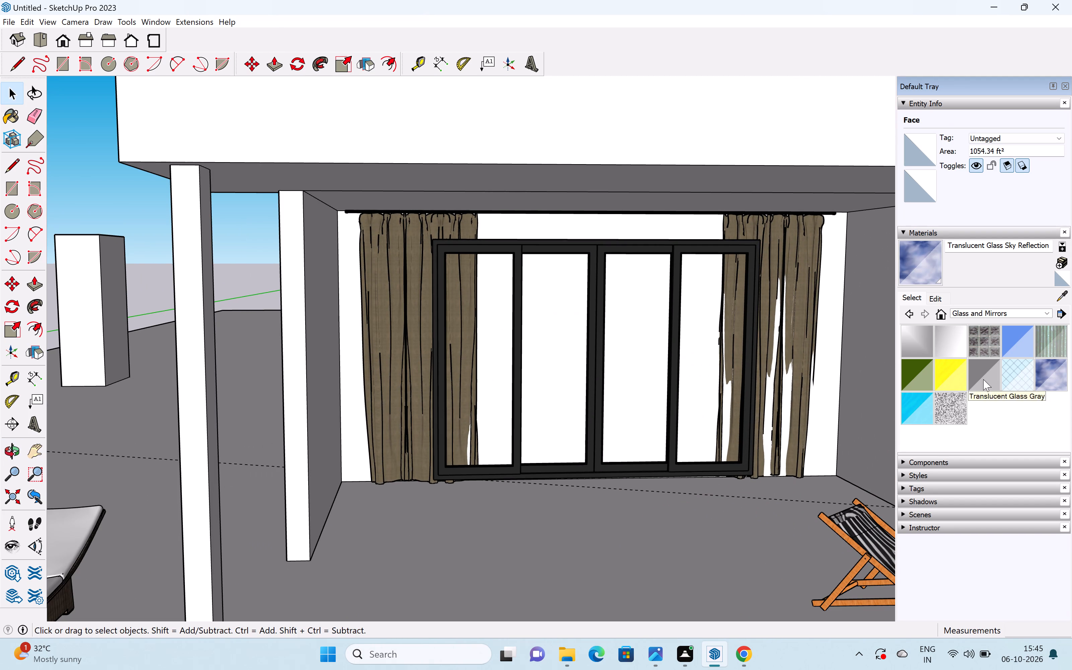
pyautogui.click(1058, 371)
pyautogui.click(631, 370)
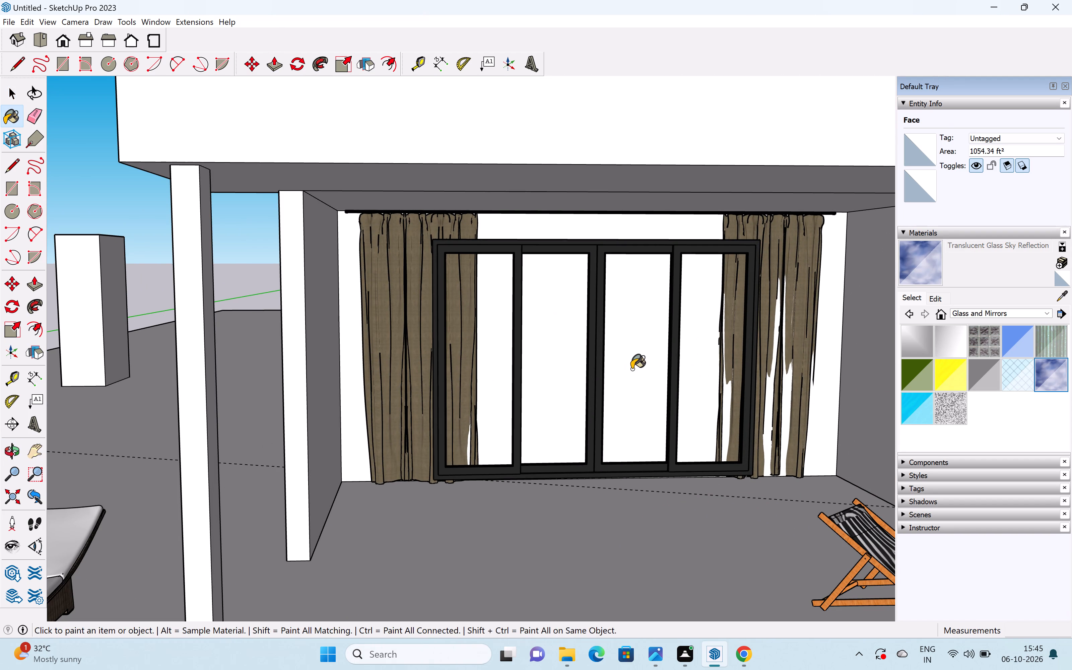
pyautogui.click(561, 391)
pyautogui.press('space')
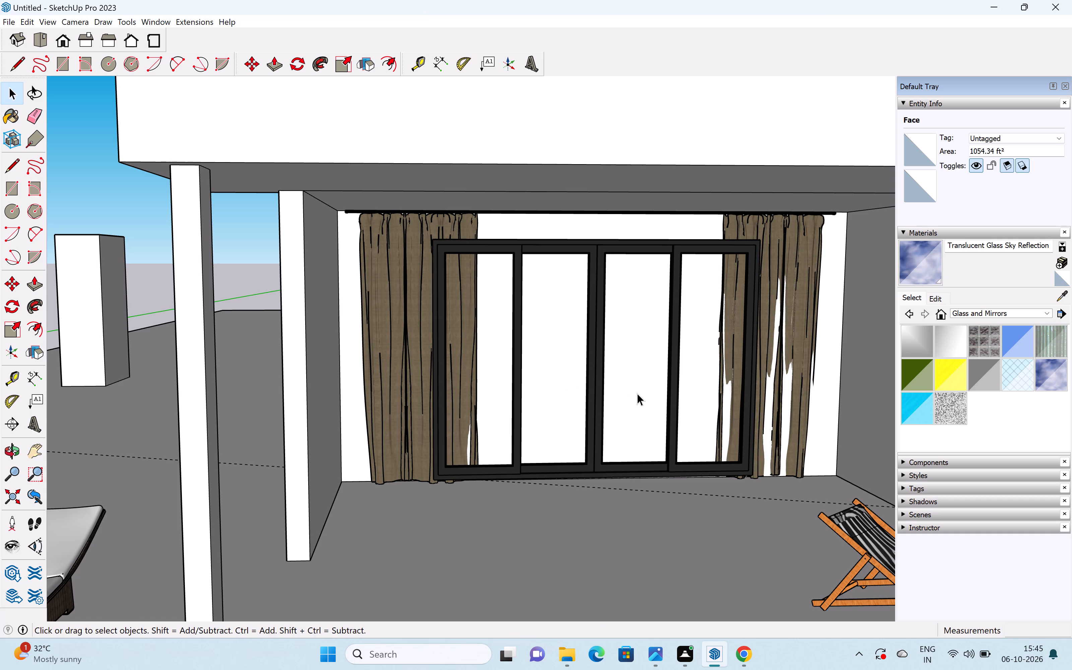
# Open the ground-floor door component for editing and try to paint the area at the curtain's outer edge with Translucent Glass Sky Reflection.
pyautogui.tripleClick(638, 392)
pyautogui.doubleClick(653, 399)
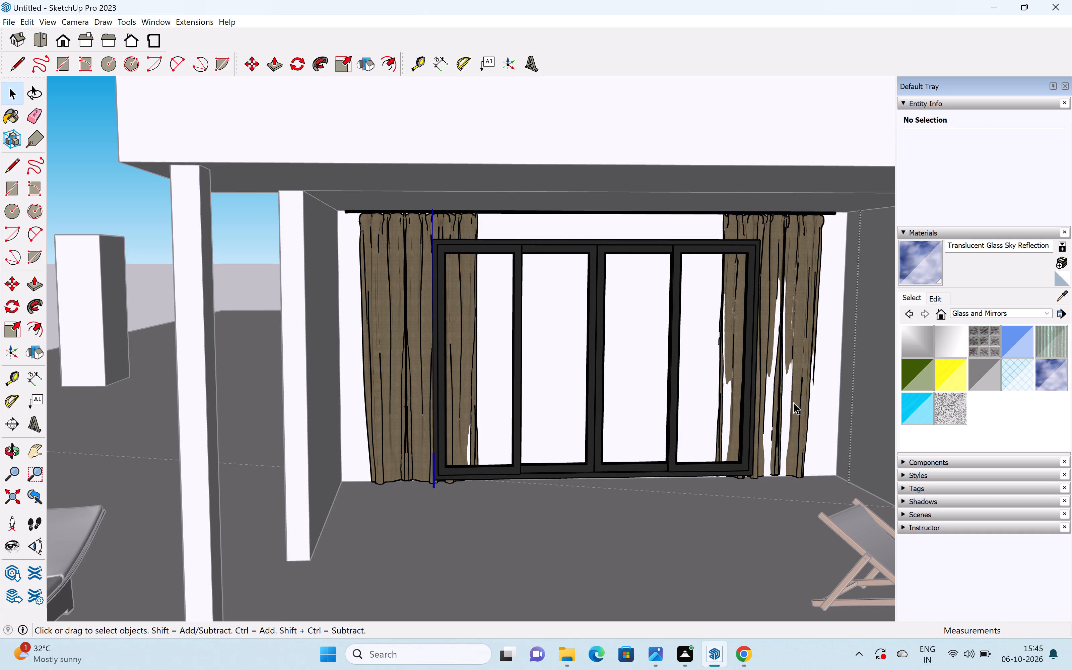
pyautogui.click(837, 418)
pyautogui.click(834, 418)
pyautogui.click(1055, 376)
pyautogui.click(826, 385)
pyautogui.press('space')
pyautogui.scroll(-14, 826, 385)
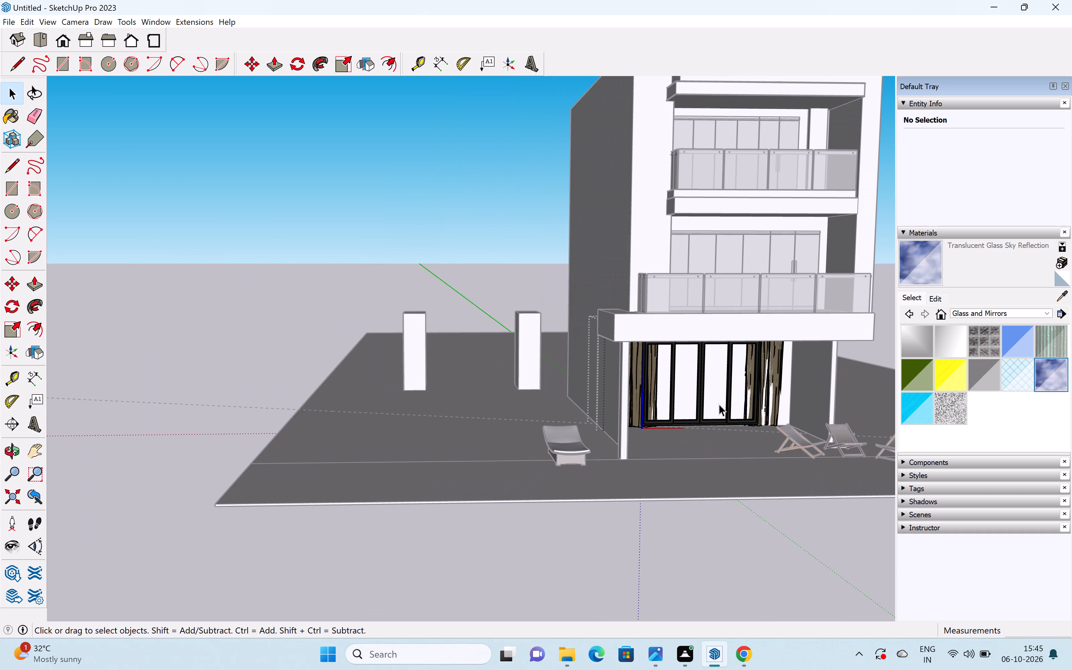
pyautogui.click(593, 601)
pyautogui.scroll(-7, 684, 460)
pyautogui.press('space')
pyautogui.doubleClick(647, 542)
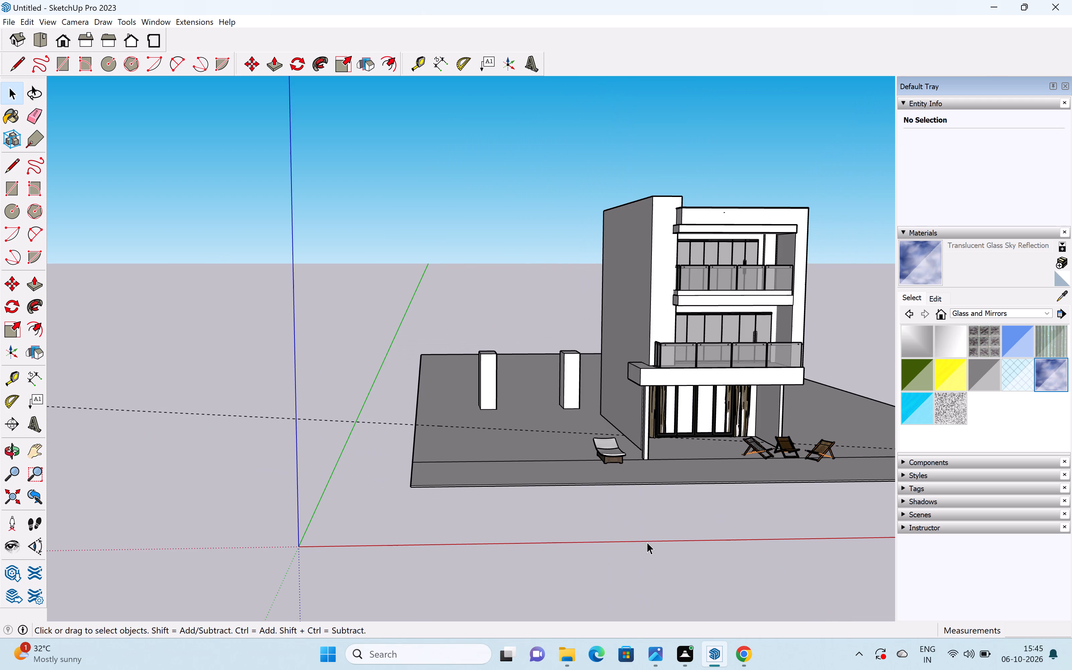
# Examine the building's facade, blank side wall and surrounding ground from several angles.
pyautogui.scroll(4, 751, 366)
pyautogui.scroll(-2, 685, 399)
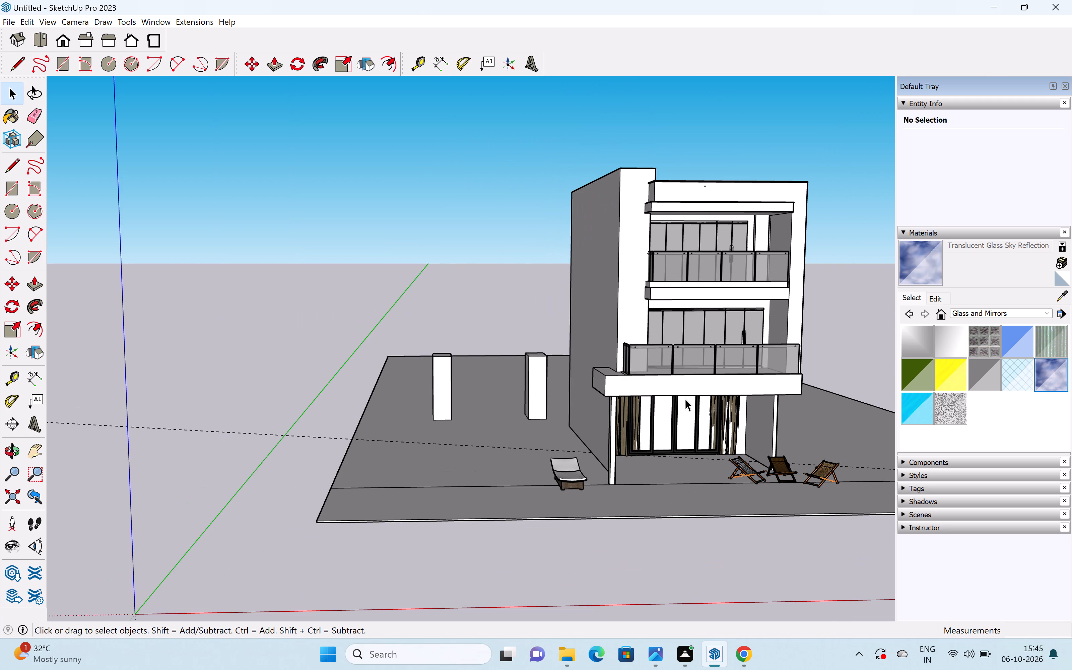
pyautogui.keyDown('shift'); pyautogui.moveTo(685, 399); pyautogui.dragTo(460, 456, button='middle'); pyautogui.keyUp('shift')
pyautogui.moveTo(476, 441); pyautogui.dragTo(751, 435, button='middle')
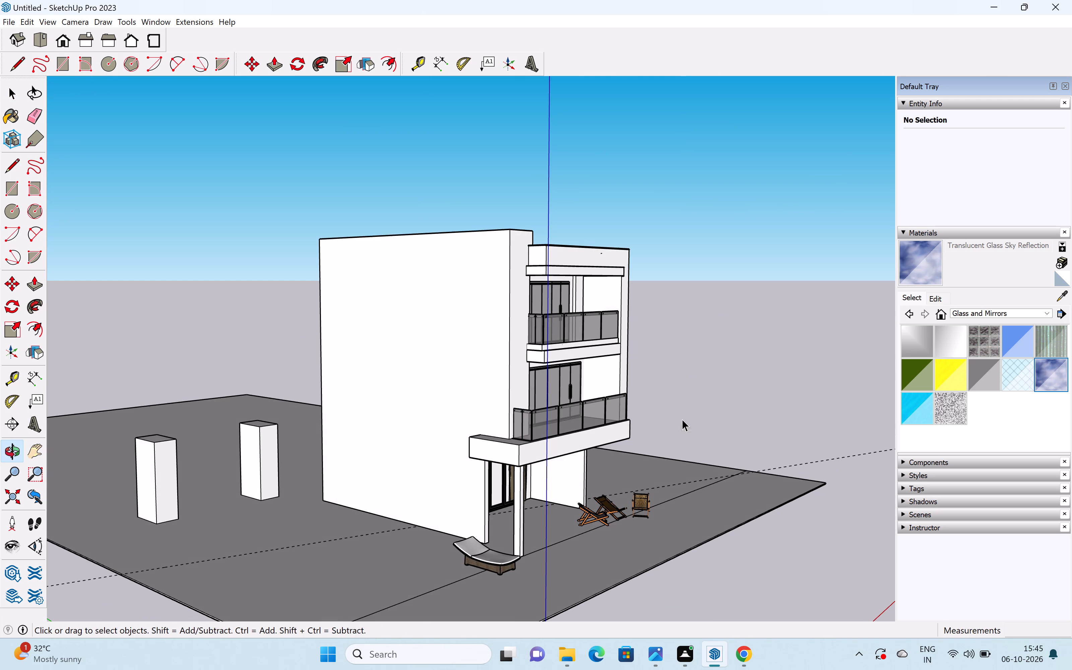
pyautogui.moveTo(444, 435); pyautogui.dragTo(596, 432, button='middle')
pyautogui.moveTo(554, 444); pyautogui.dragTo(671, 442, button='middle')
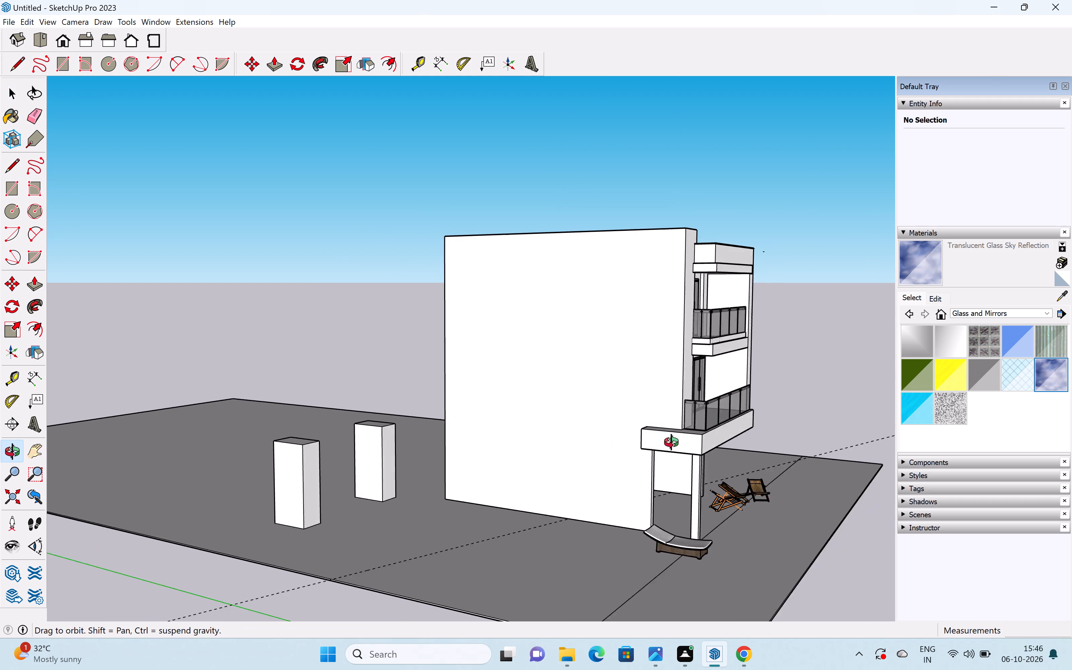
pyautogui.moveTo(671, 442); pyautogui.dragTo(746, 430, button='middle')
pyautogui.scroll(1, 746, 430)
pyautogui.scroll(5, 601, 402)
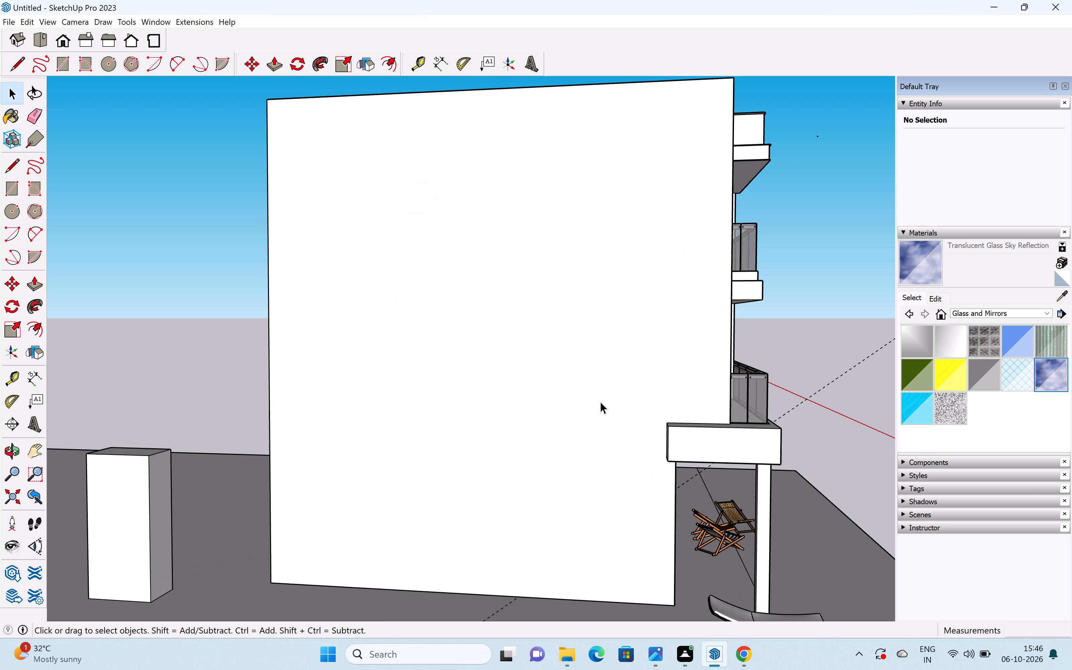
pyautogui.scroll(-3, 600, 402)
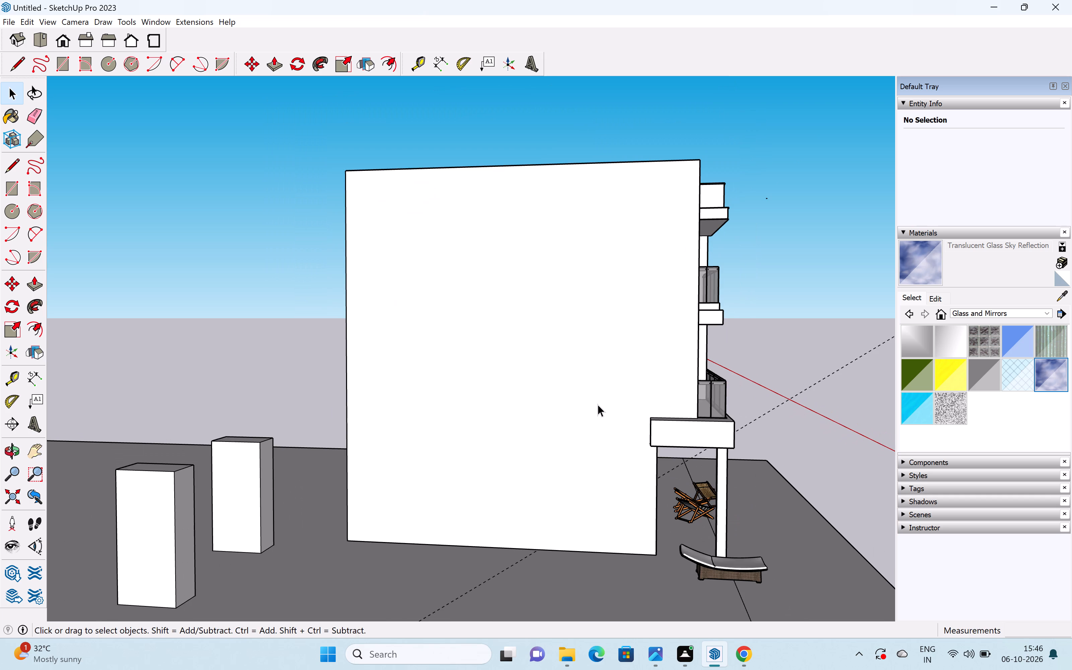
pyautogui.scroll(-1, 598, 406)
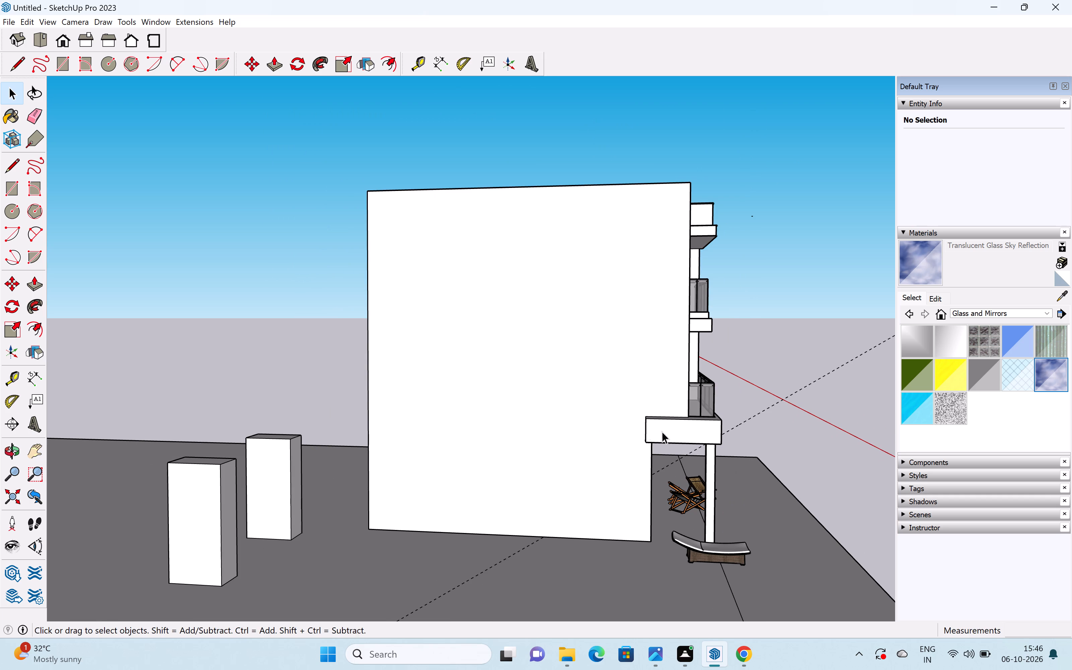
pyautogui.moveTo(682, 425); pyautogui.dragTo(360, 492, button='middle')
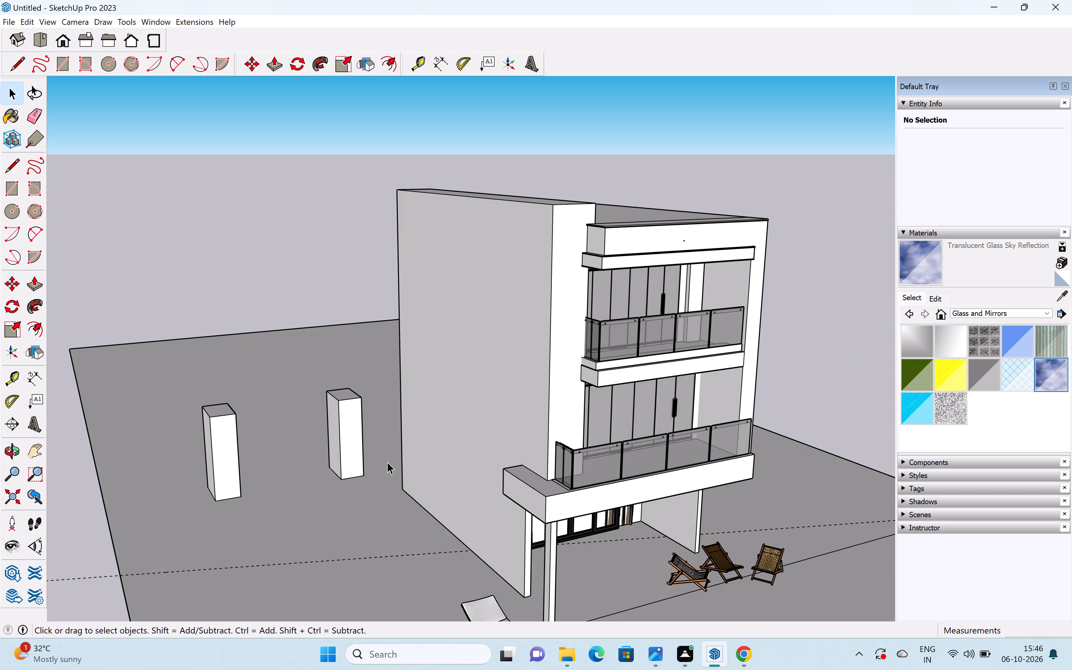
pyautogui.scroll(-4, 391, 459)
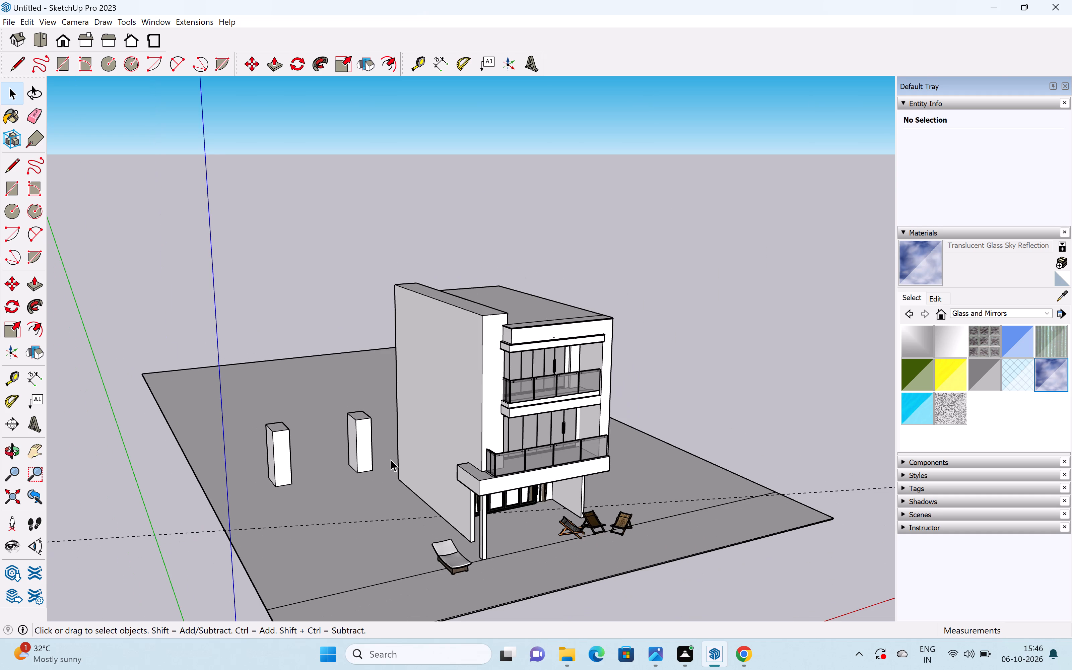
pyautogui.moveTo(421, 459); pyautogui.dragTo(626, 498, button='middle')
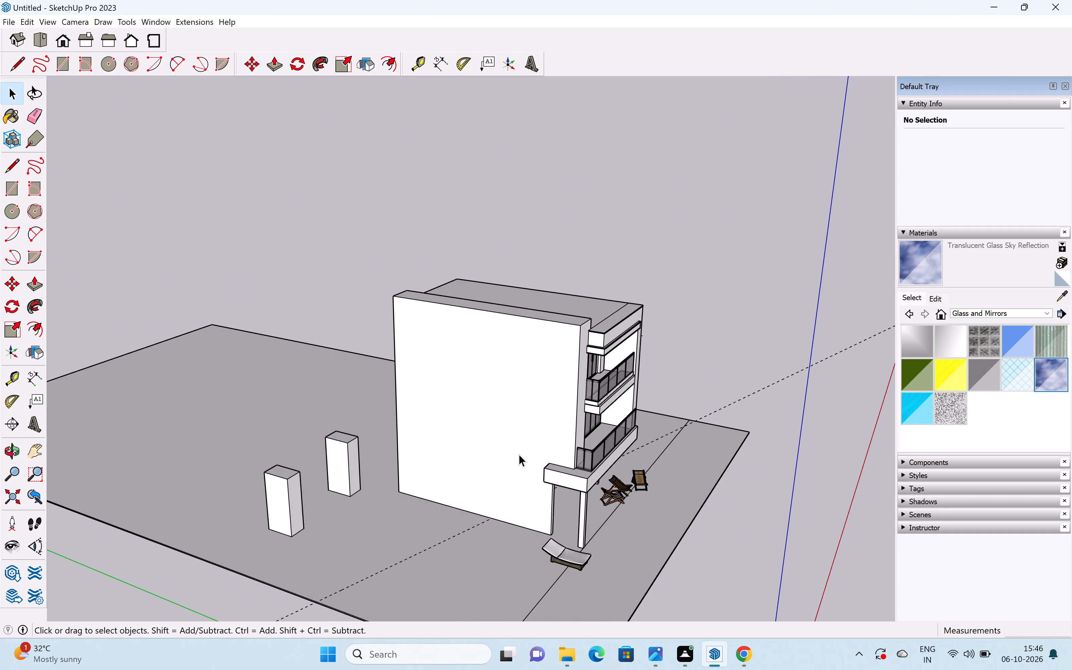
pyautogui.scroll(-3, 514, 450)
pyautogui.scroll(9, 511, 456)
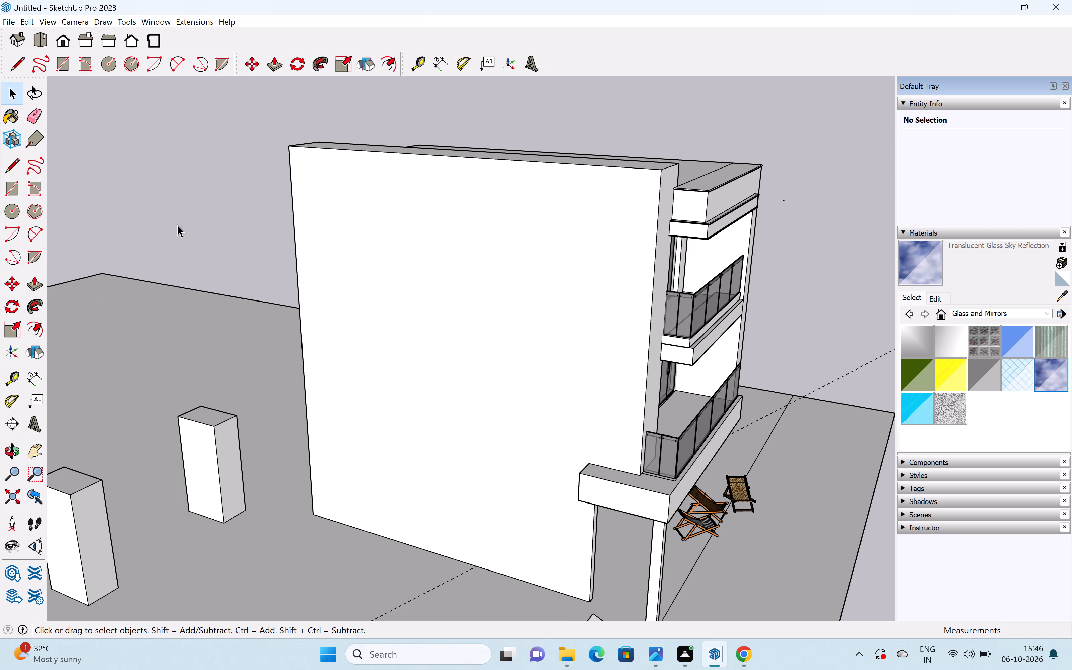
# Start importing another model file into the scene.
pyautogui.click(5, 15)
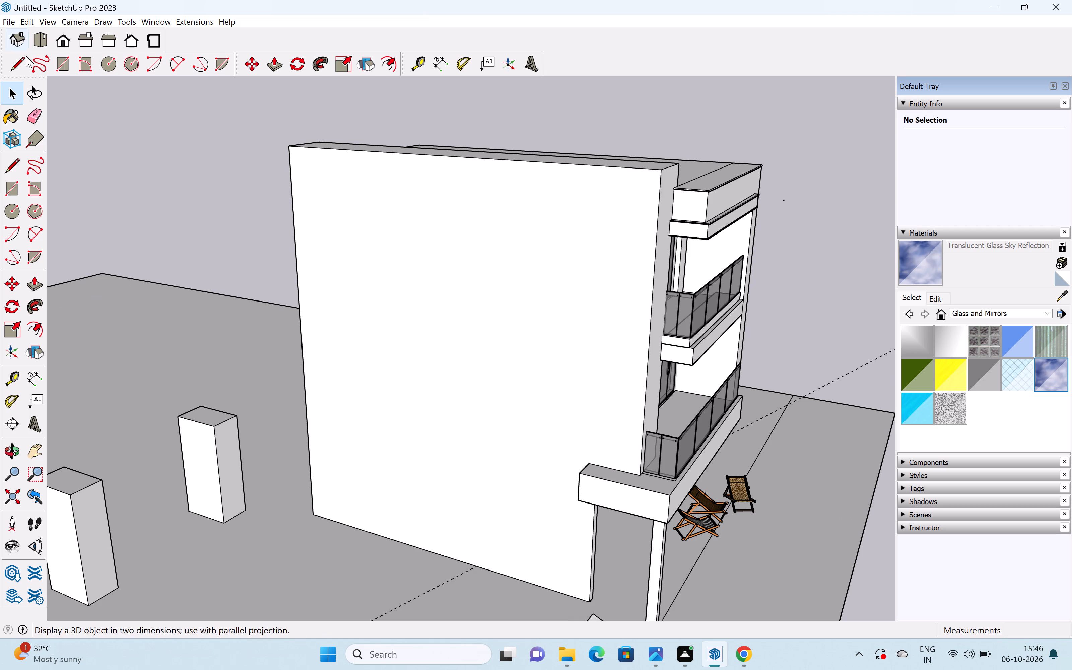
pyautogui.click(5, 18)
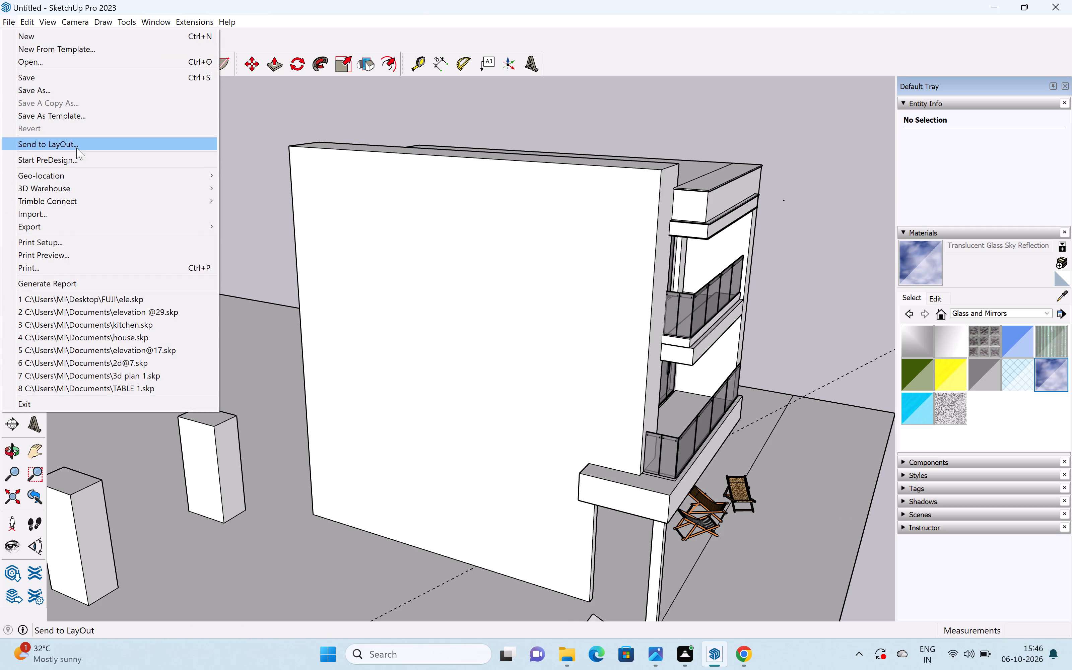
pyautogui.click(53, 209)
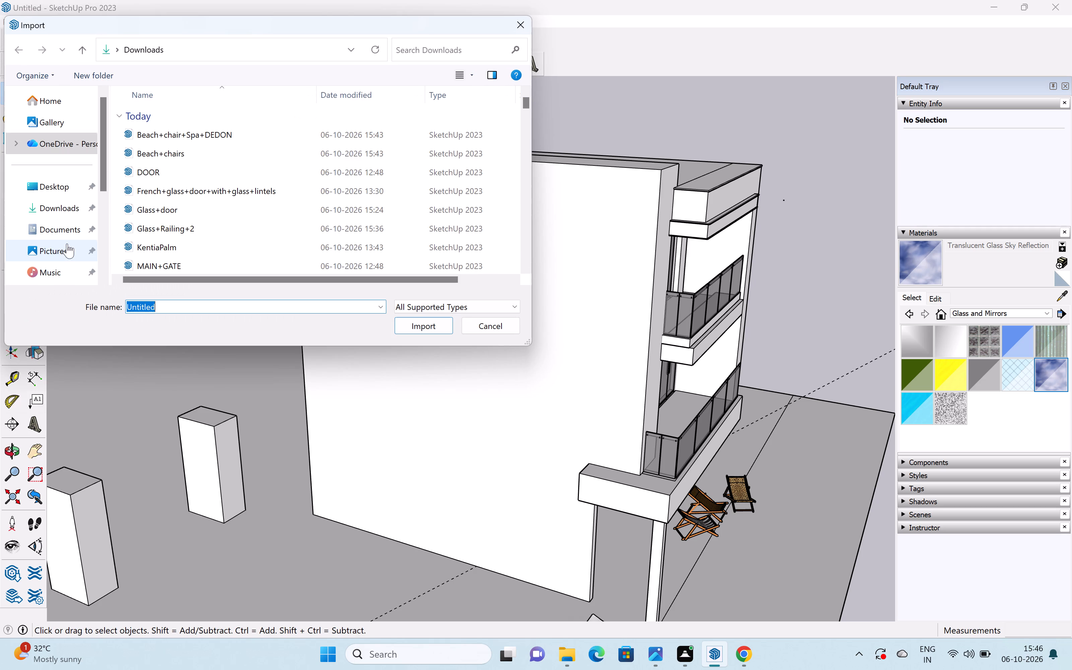
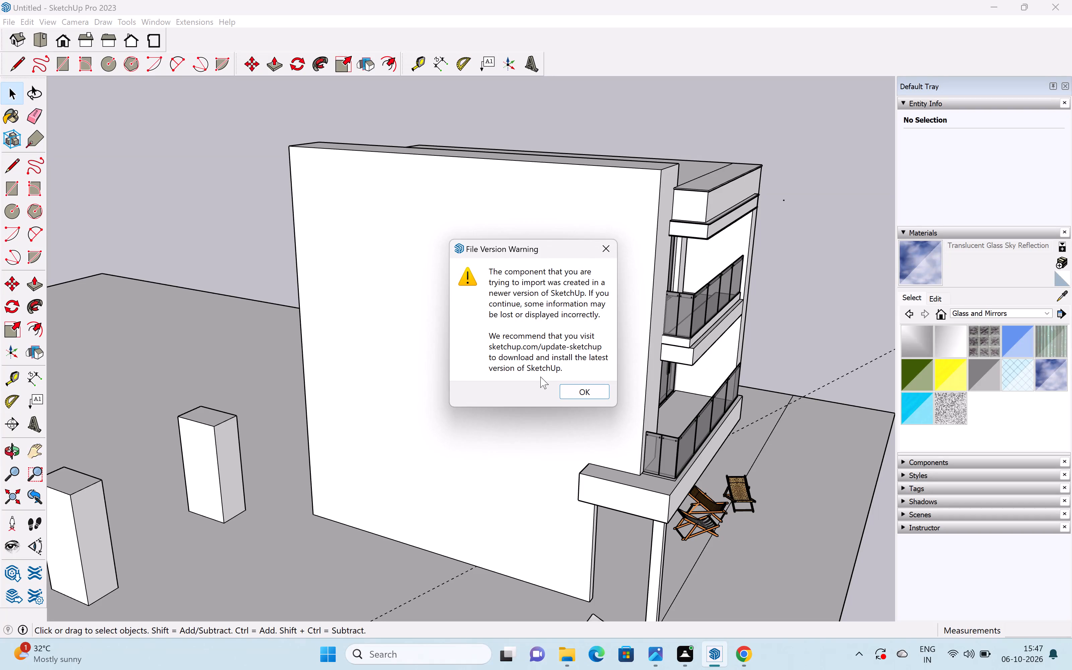
# Place the imported Sliding Single Door on the ground beside the building.
pyautogui.click(569, 393)
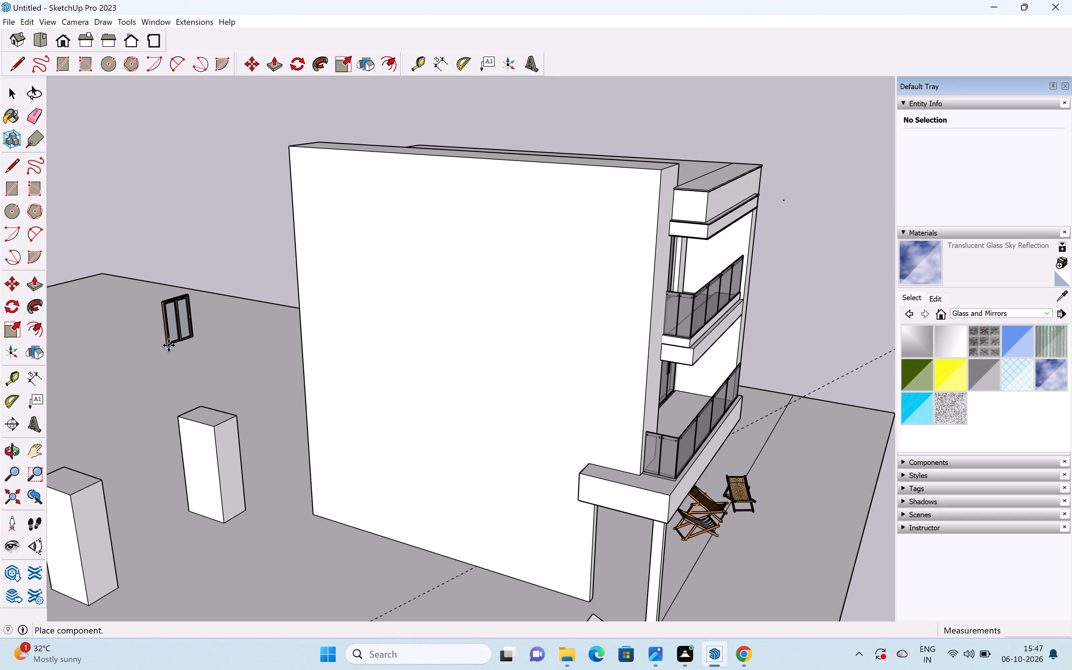
pyautogui.click(167, 345)
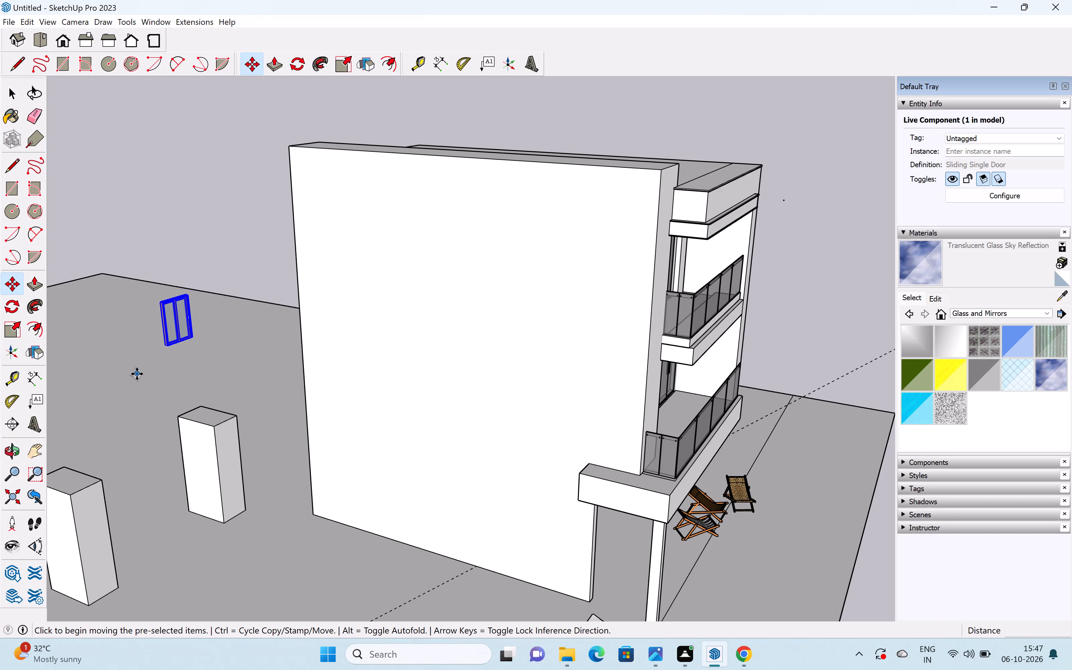
# Rotate the sliding door 90 degrees about the vertical axis around its bottom corner.
pyautogui.press('q')
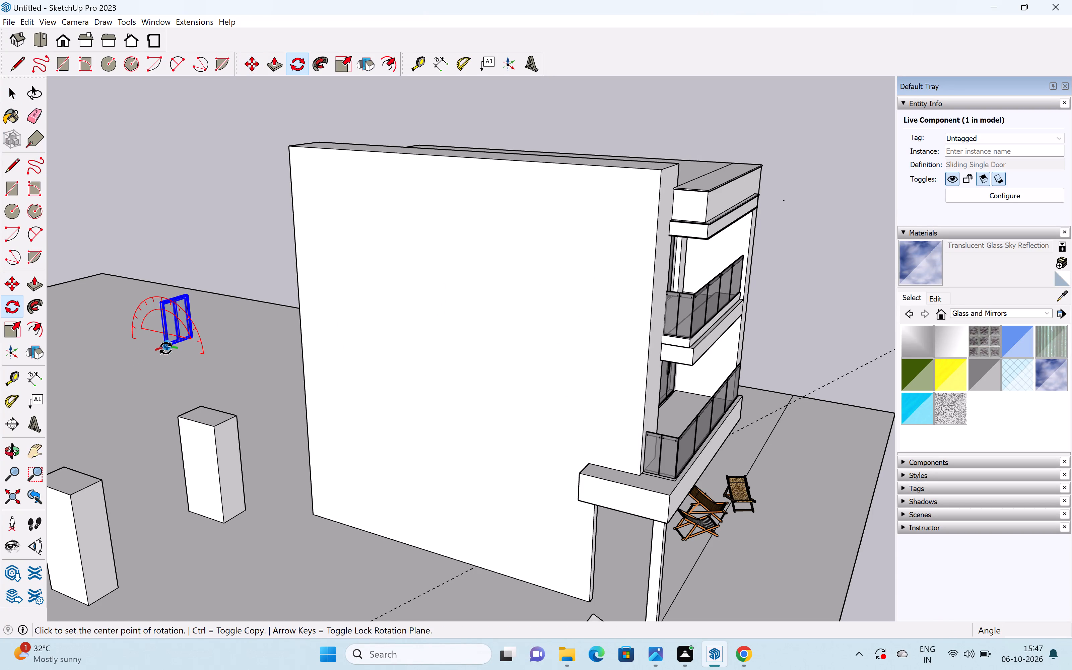
pyautogui.press('space')
pyautogui.scroll(4, 167, 349)
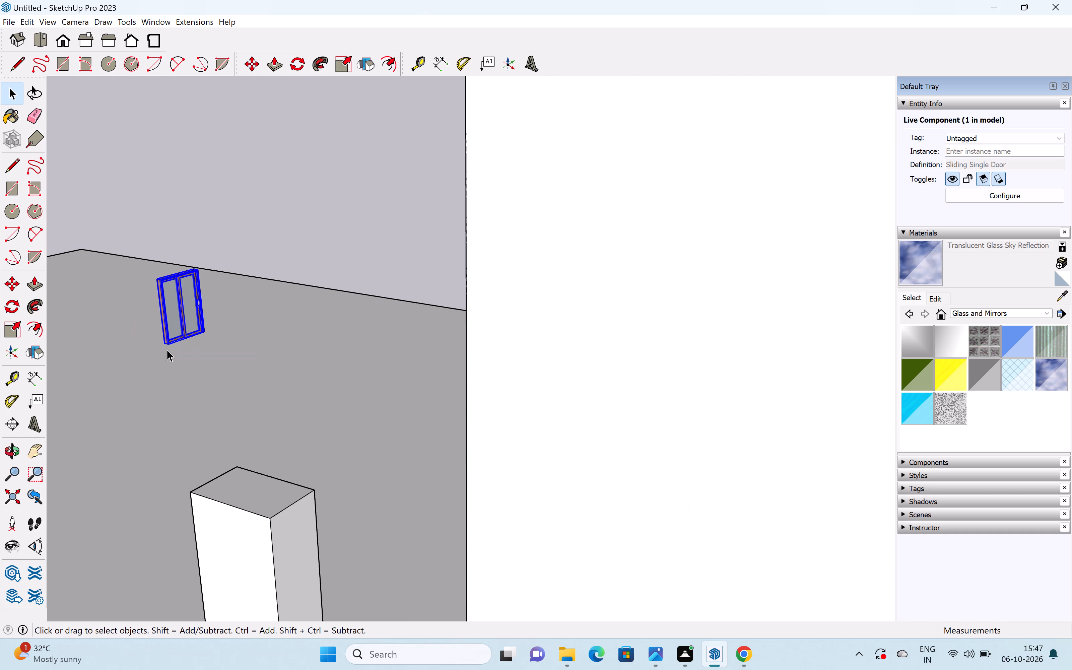
pyautogui.press('q')
pyautogui.press('Up')
pyautogui.click(167, 348)
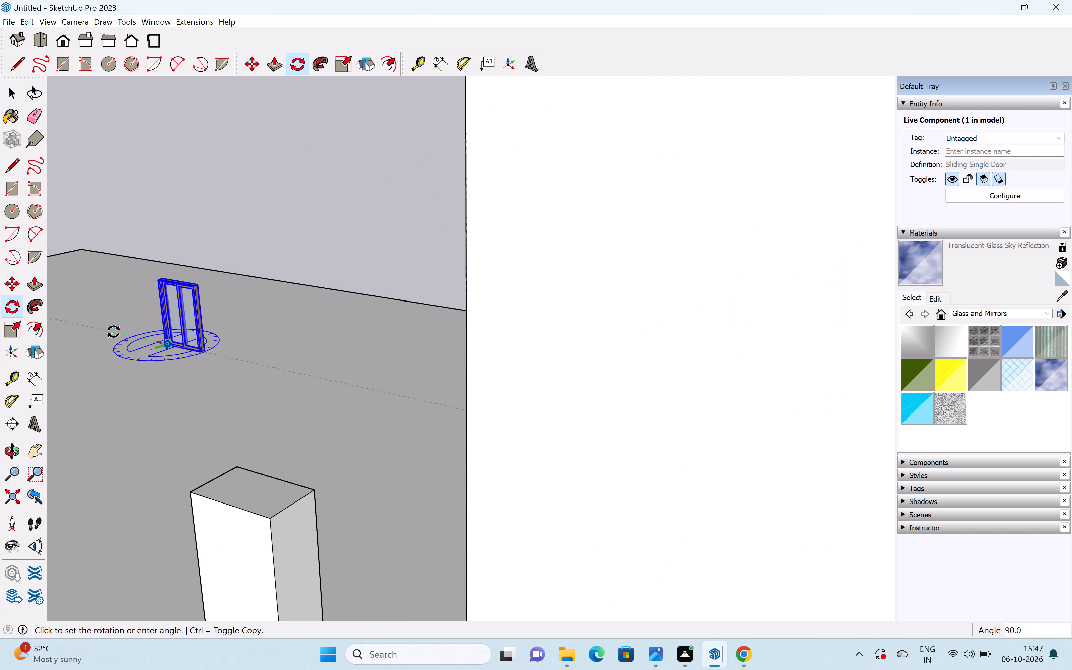
pyautogui.click(114, 332)
pyautogui.press('space')
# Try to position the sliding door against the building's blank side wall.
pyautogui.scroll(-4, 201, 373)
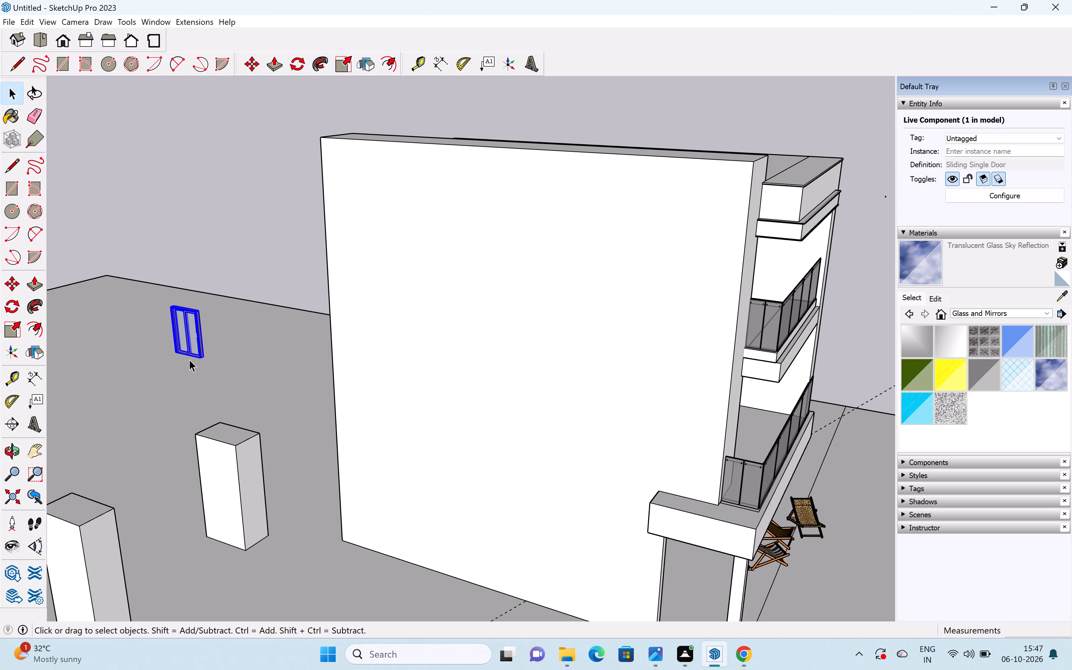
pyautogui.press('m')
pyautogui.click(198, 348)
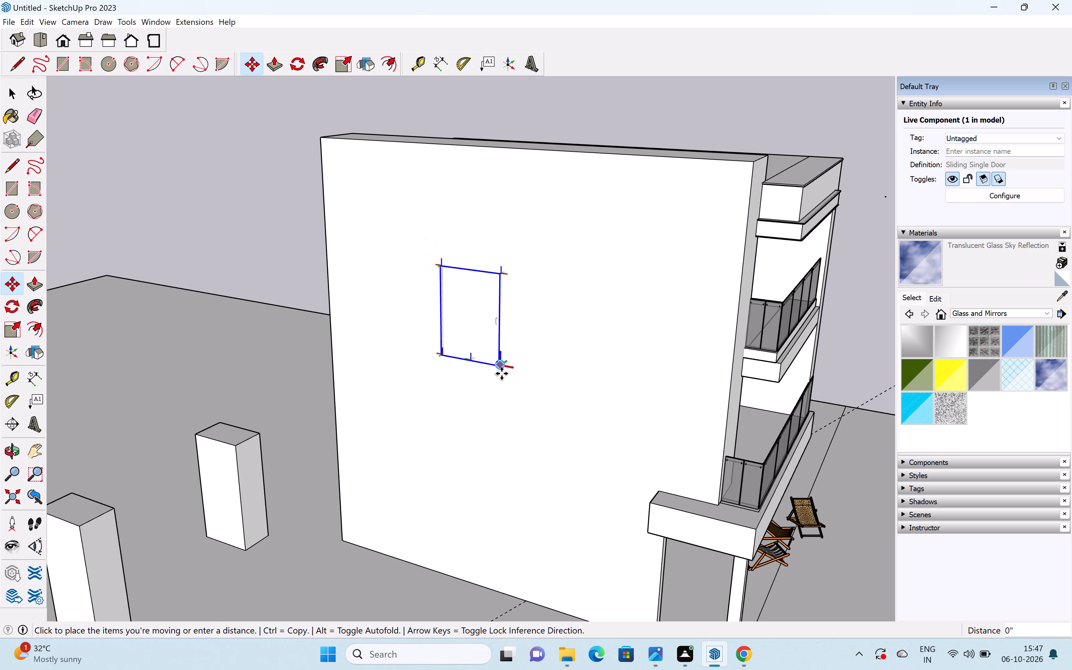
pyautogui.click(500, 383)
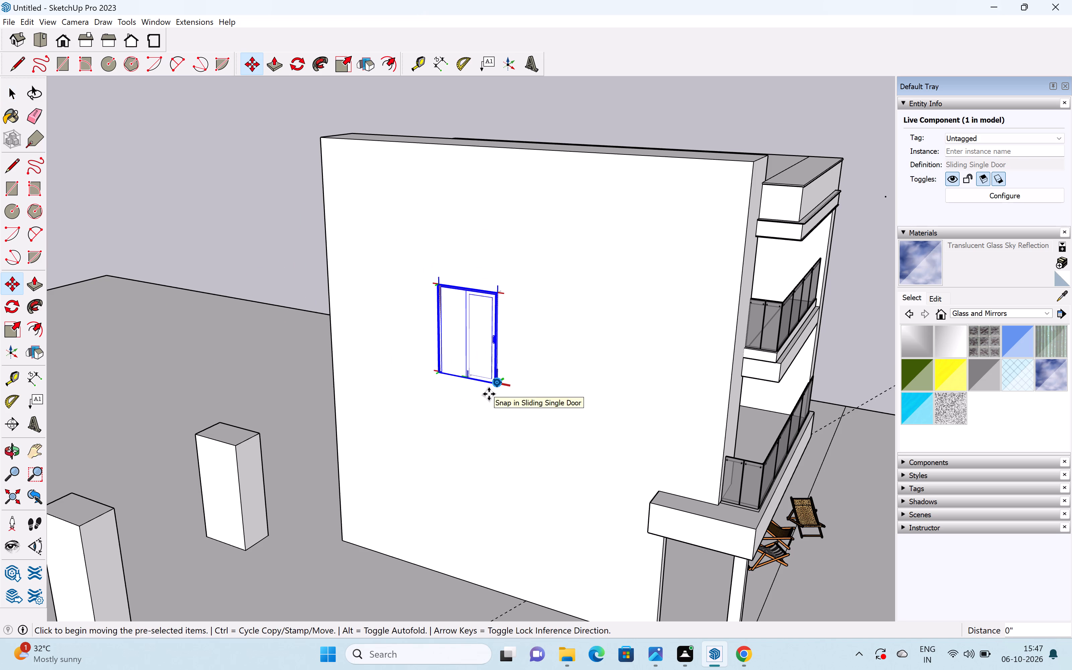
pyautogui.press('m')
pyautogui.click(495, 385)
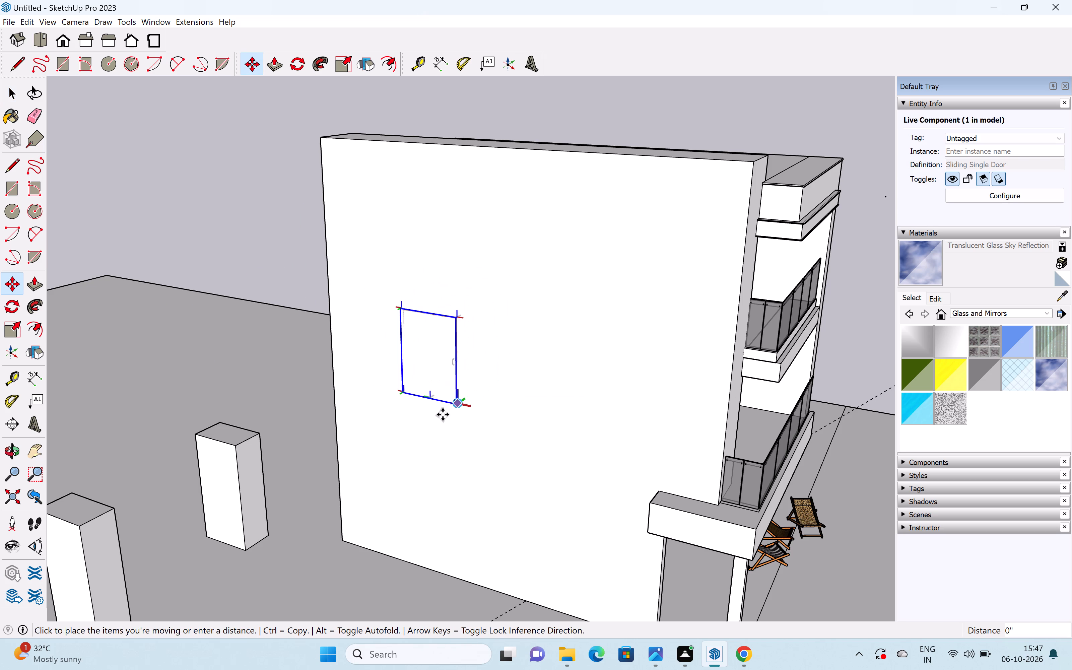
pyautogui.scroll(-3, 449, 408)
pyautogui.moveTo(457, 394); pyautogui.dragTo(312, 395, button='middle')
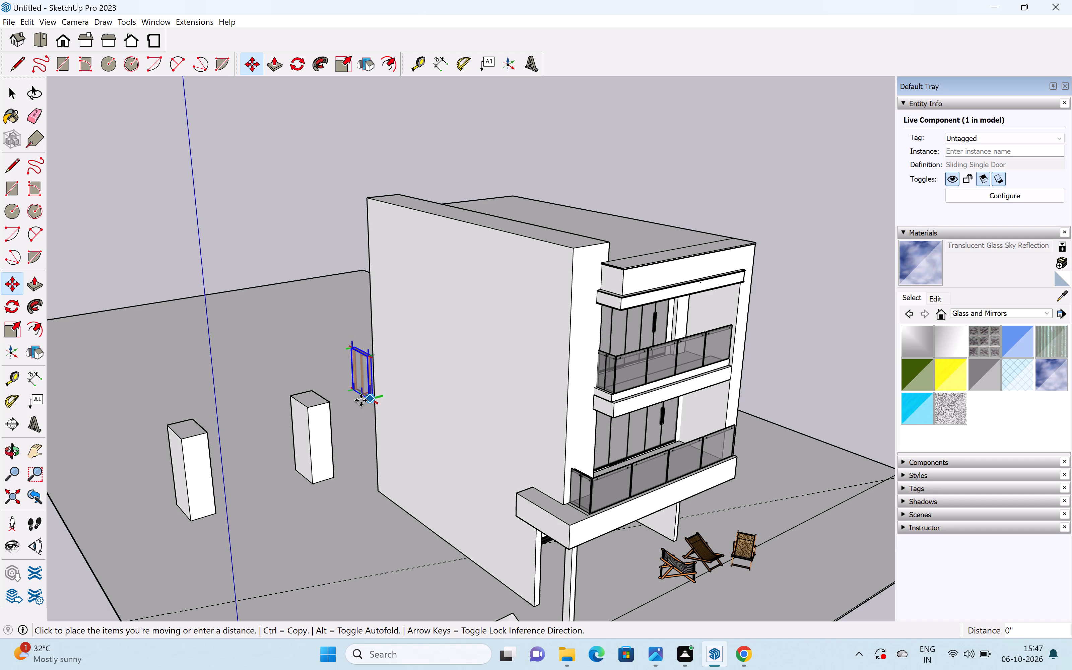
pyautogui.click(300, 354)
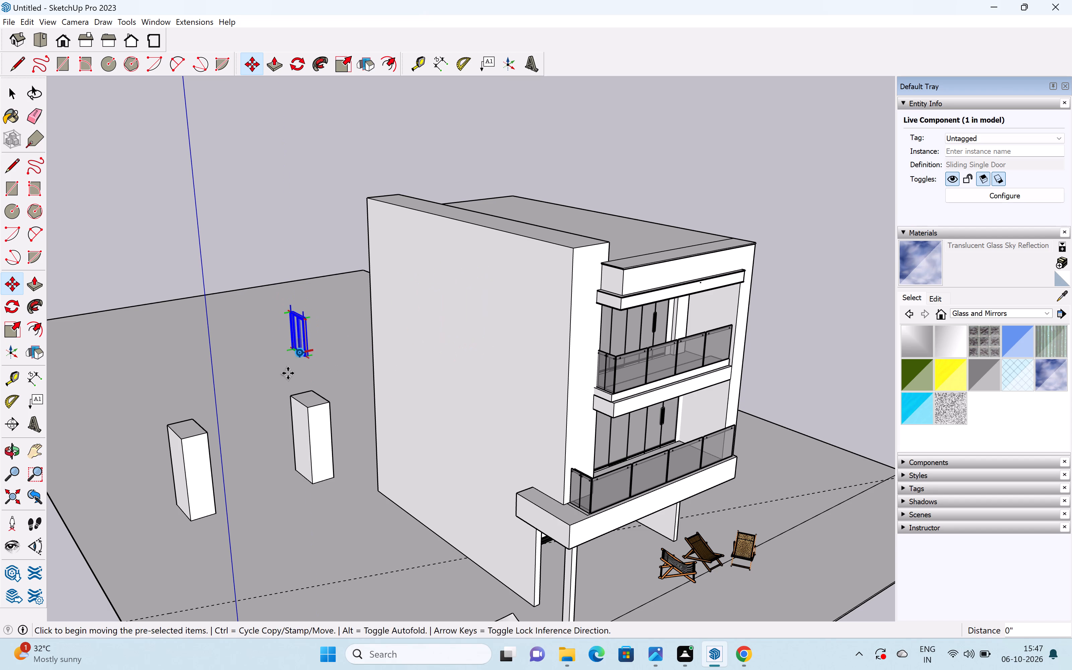
# Move the sliding door by its bottom corner about 75' onto the building's blank side wall at upper-floor height.
pyautogui.press('space')
pyautogui.scroll(4, 311, 357)
pyautogui.press('m')
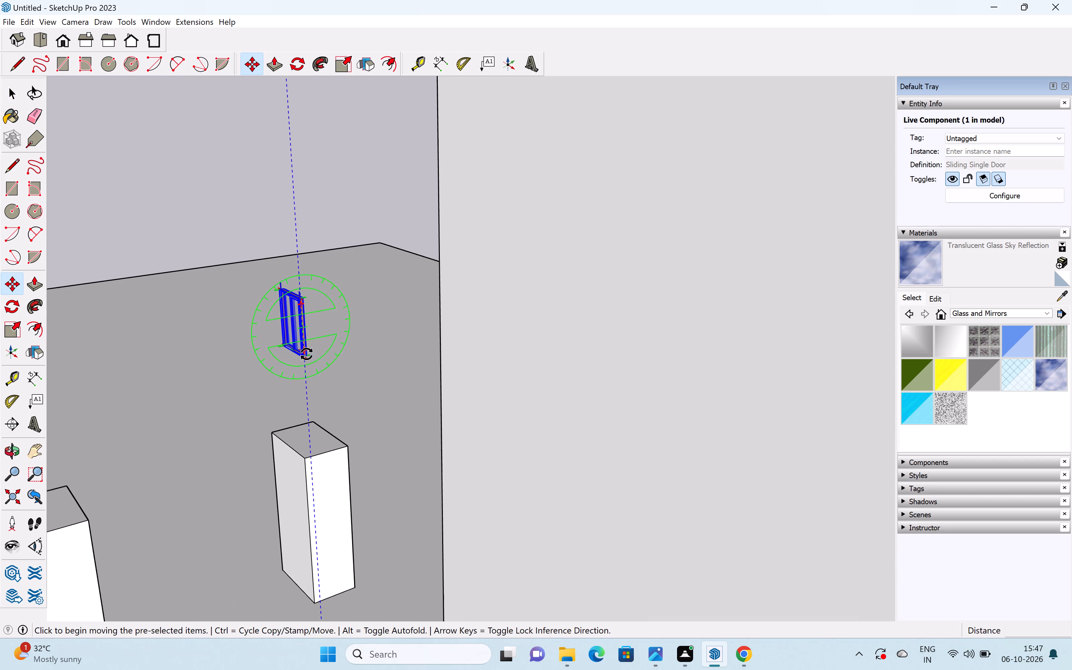
pyautogui.scroll(12, 313, 357)
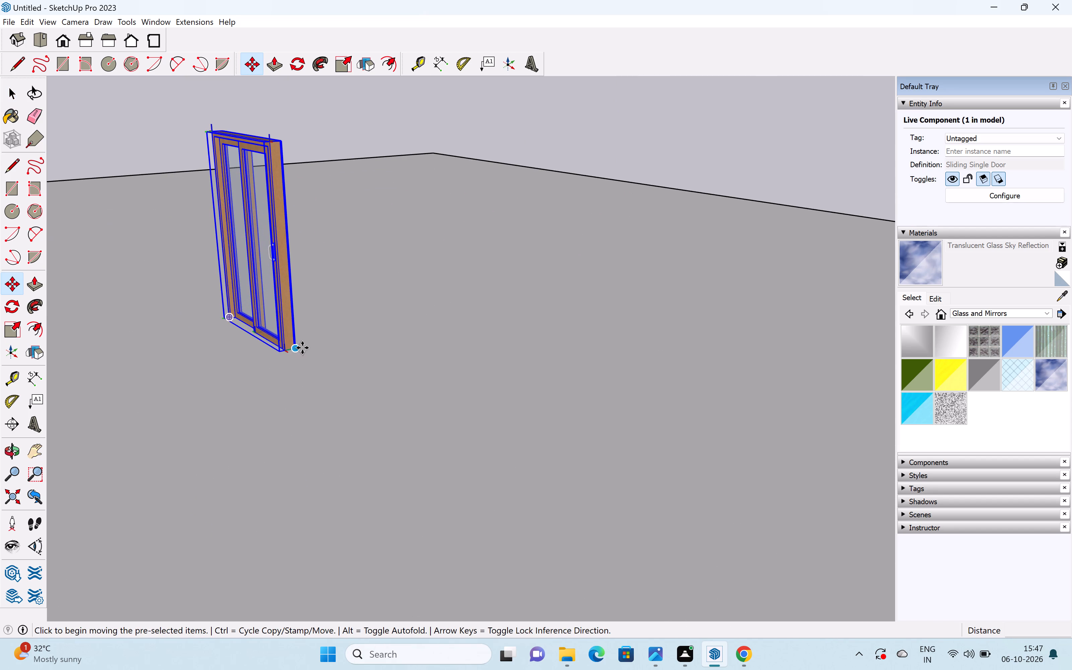
pyautogui.click(302, 348)
pyautogui.scroll(-14, 307, 349)
pyautogui.keyDown('shift'); pyautogui.moveTo(321, 366); pyautogui.dragTo(213, 294, button='middle'); pyautogui.keyUp('shift')
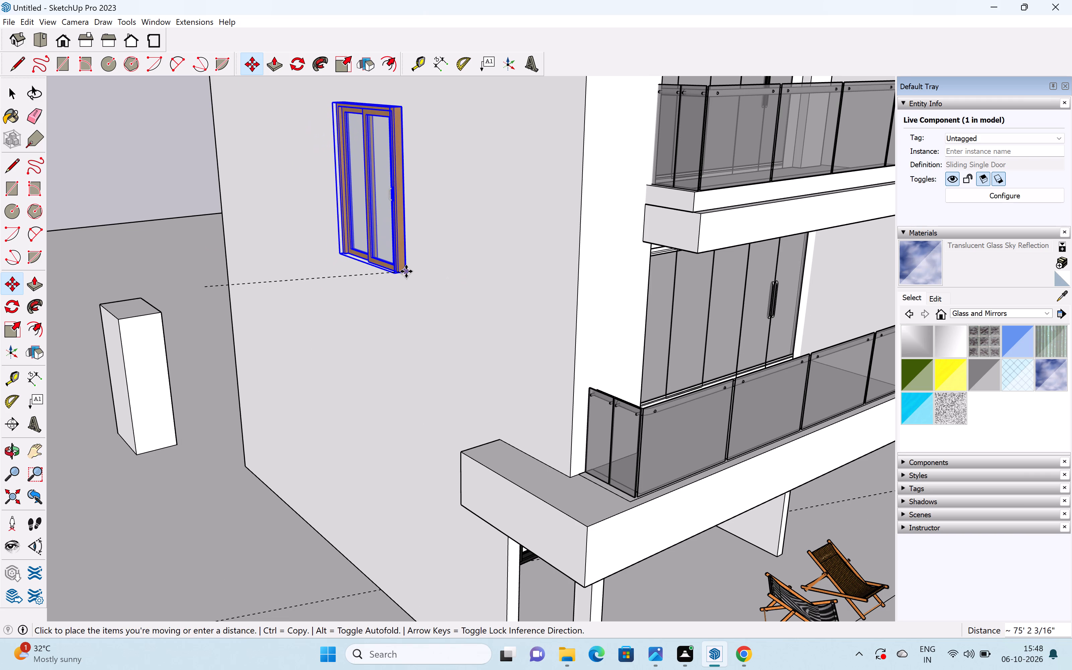
pyautogui.click(400, 266)
pyautogui.press('space')
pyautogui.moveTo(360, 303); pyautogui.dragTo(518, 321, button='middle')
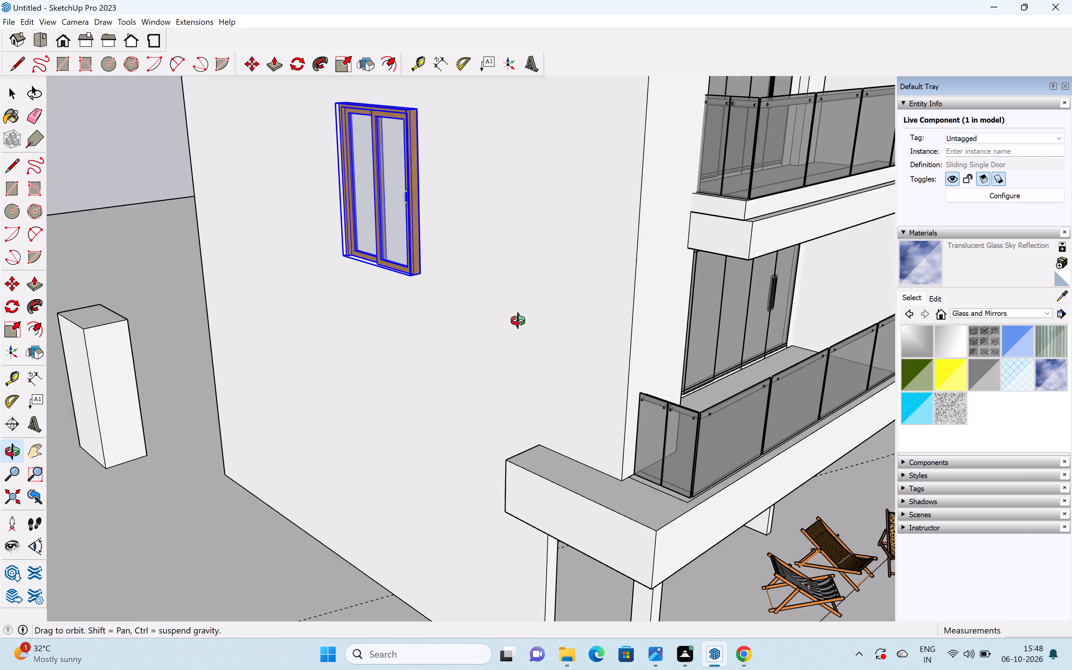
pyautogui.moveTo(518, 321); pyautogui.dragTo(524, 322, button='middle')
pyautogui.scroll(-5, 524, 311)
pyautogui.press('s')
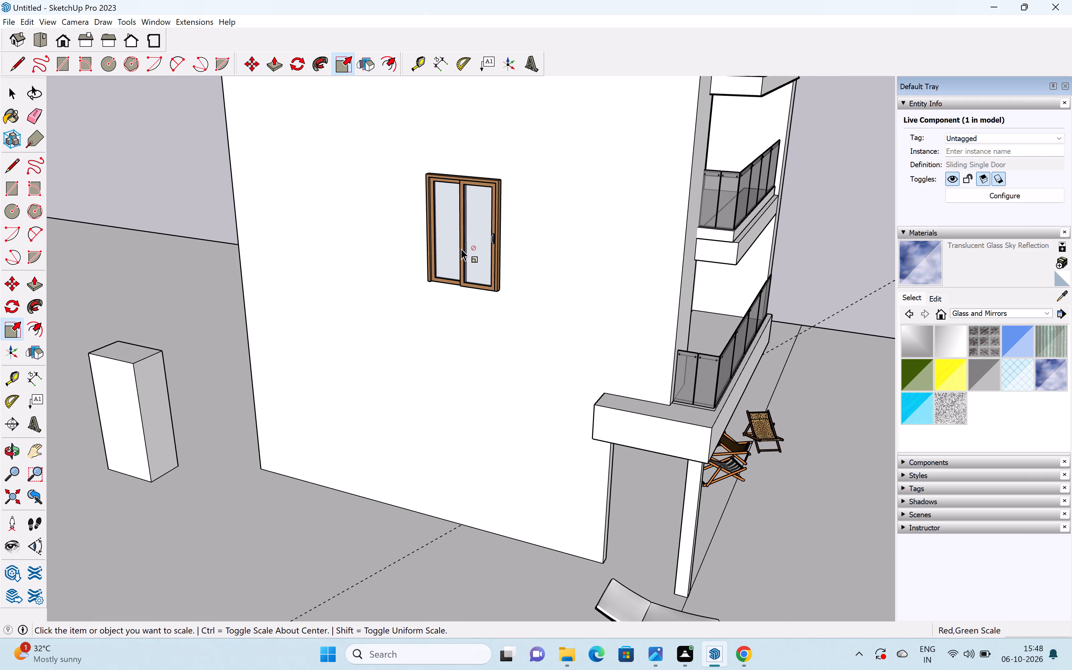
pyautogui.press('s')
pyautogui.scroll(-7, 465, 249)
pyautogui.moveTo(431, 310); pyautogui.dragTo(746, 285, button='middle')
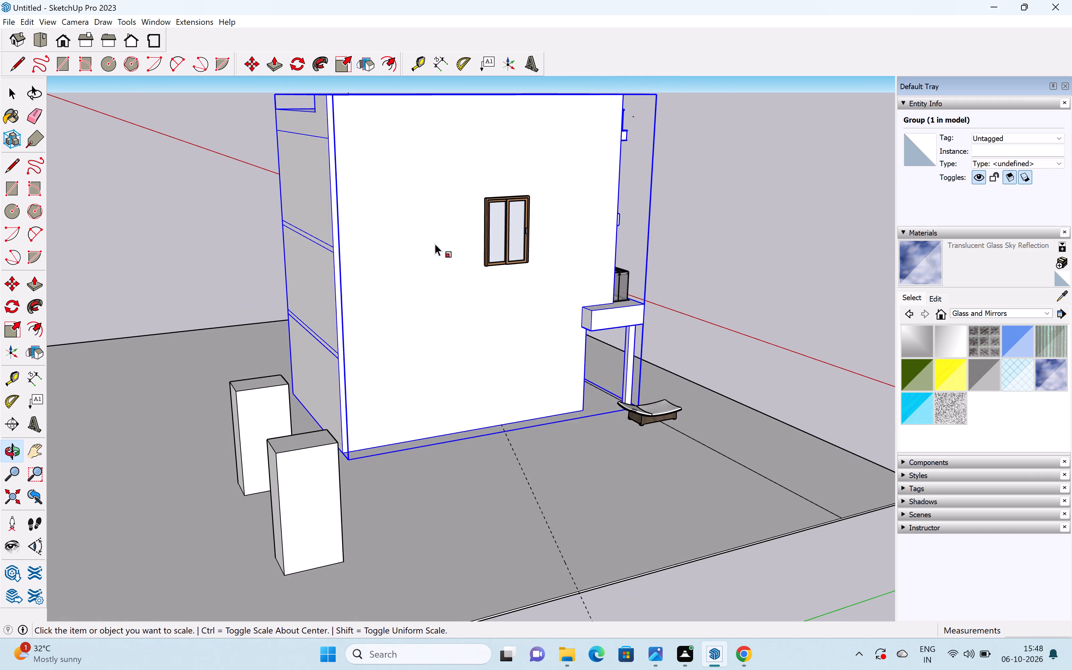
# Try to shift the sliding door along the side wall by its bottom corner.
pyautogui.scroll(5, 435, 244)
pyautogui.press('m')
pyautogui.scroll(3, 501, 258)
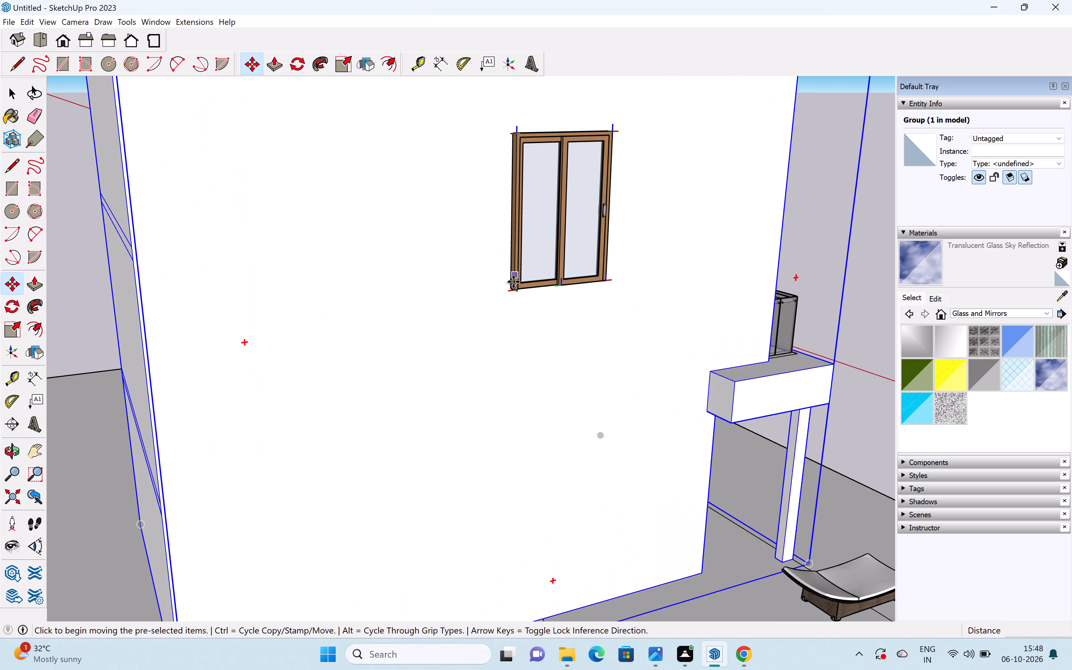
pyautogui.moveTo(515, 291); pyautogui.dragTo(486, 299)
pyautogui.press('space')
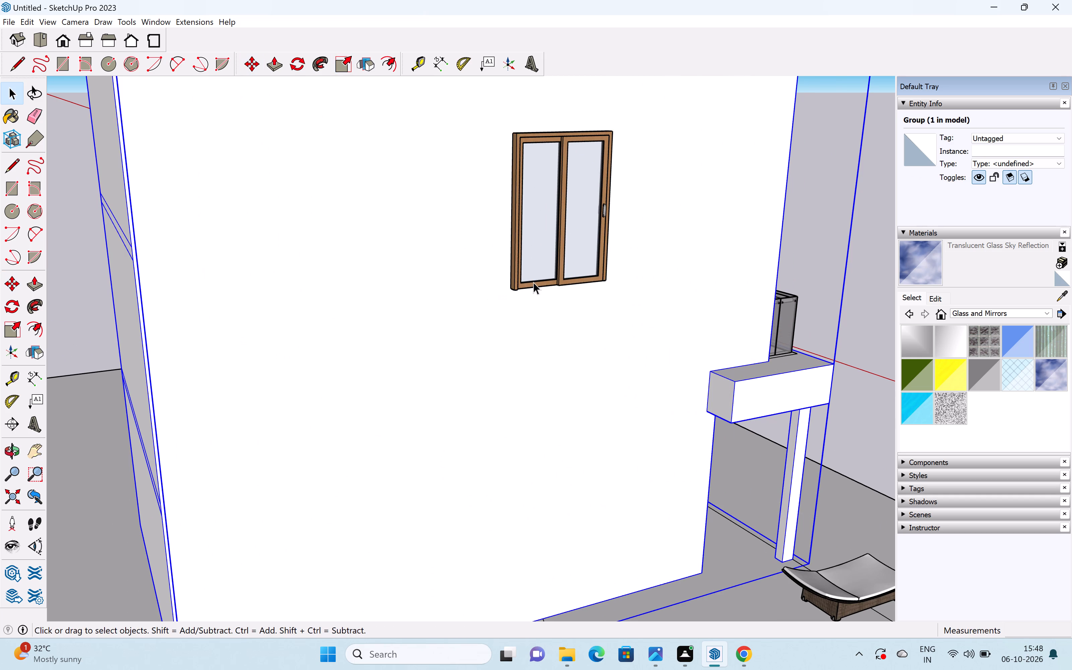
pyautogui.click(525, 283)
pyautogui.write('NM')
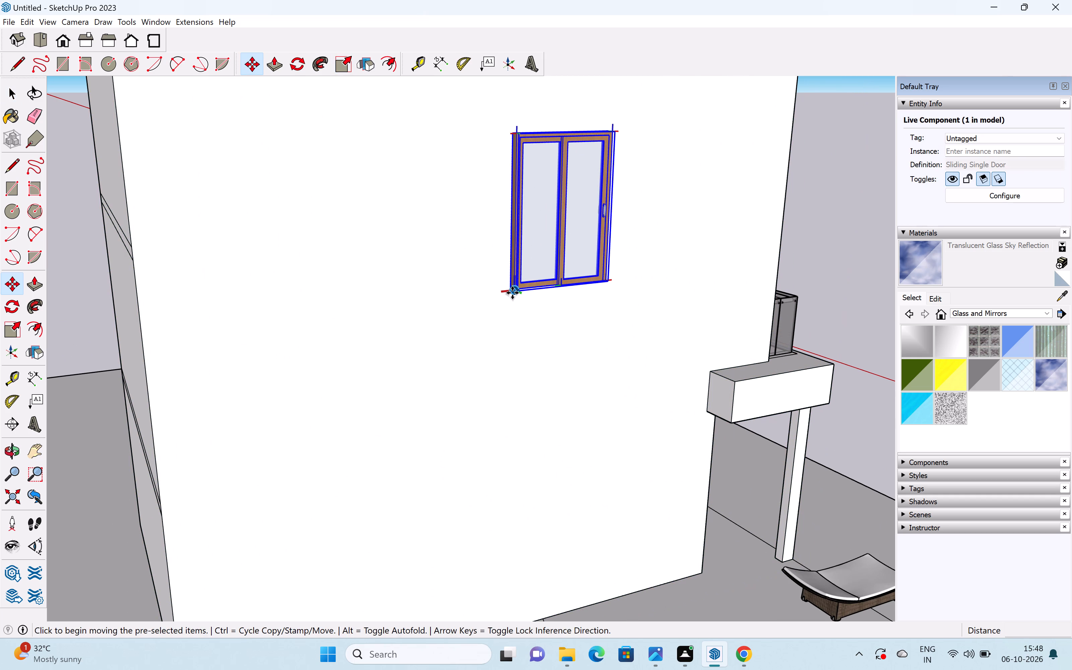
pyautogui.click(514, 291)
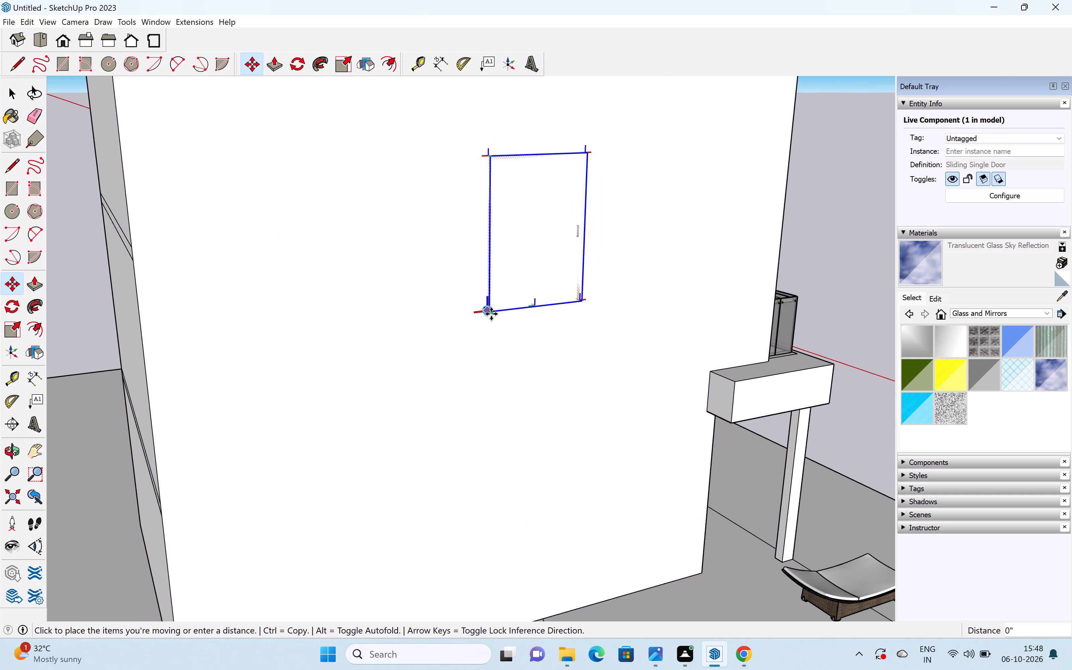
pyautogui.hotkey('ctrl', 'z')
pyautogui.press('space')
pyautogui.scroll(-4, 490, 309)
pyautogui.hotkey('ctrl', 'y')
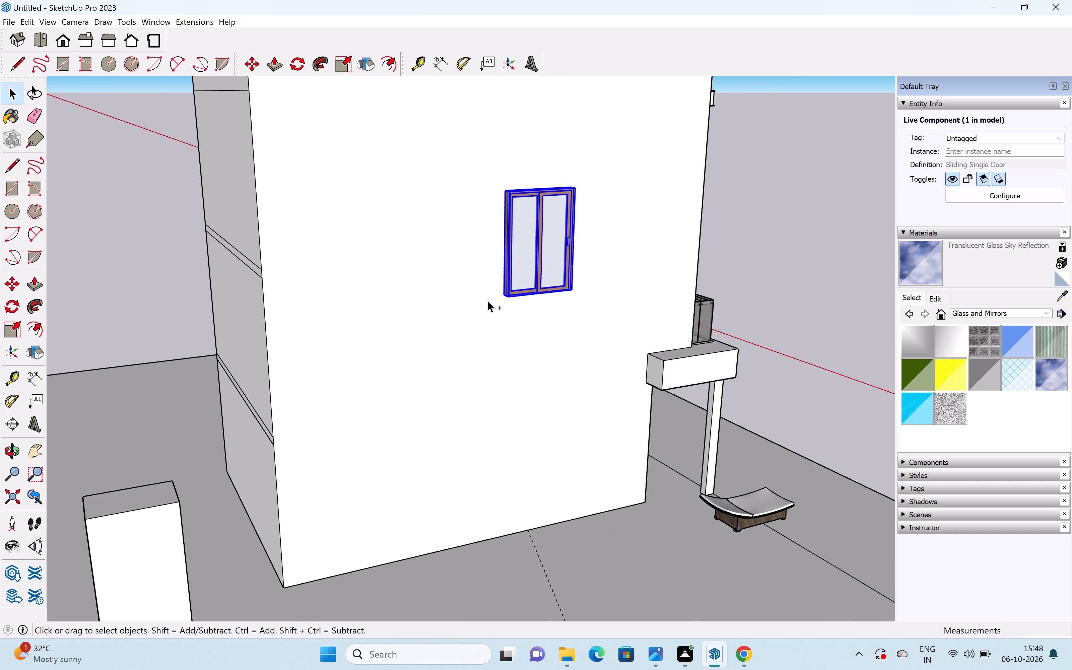
# Examine how the sliding door sits on the side wall from several angles, including from behind the building.
pyautogui.press('space')
pyautogui.scroll(-4, 490, 330)
pyautogui.moveTo(532, 317); pyautogui.dragTo(202, 318, button='middle')
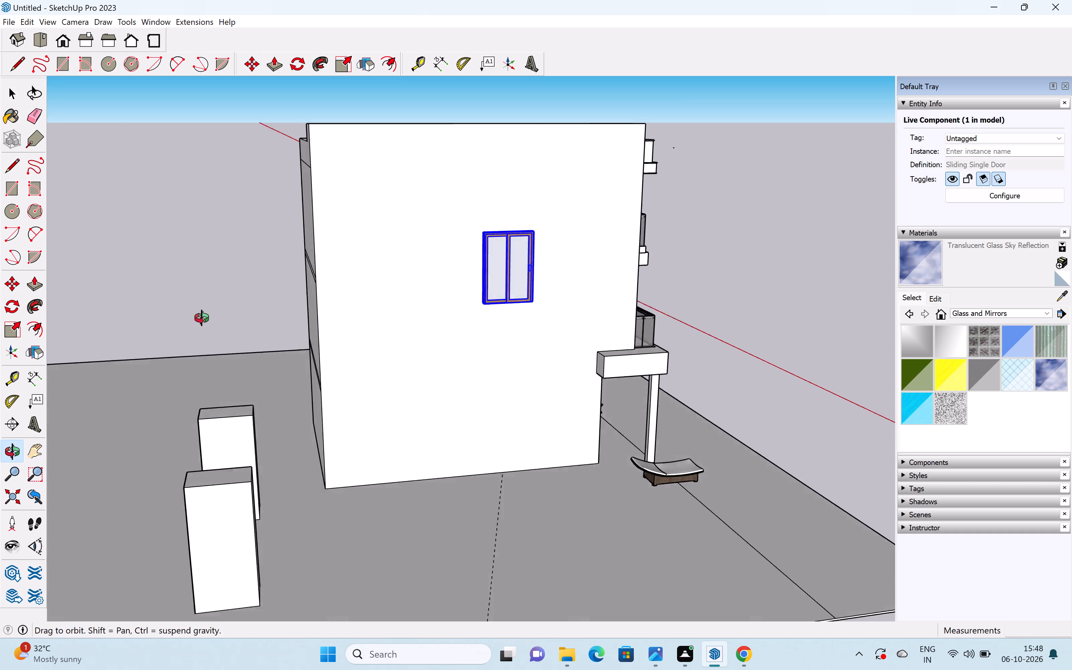
pyautogui.moveTo(202, 318); pyautogui.dragTo(189, 319, button='middle')
pyautogui.moveTo(462, 266); pyautogui.dragTo(212, 306, button='middle')
pyautogui.scroll(5, 348, 279)
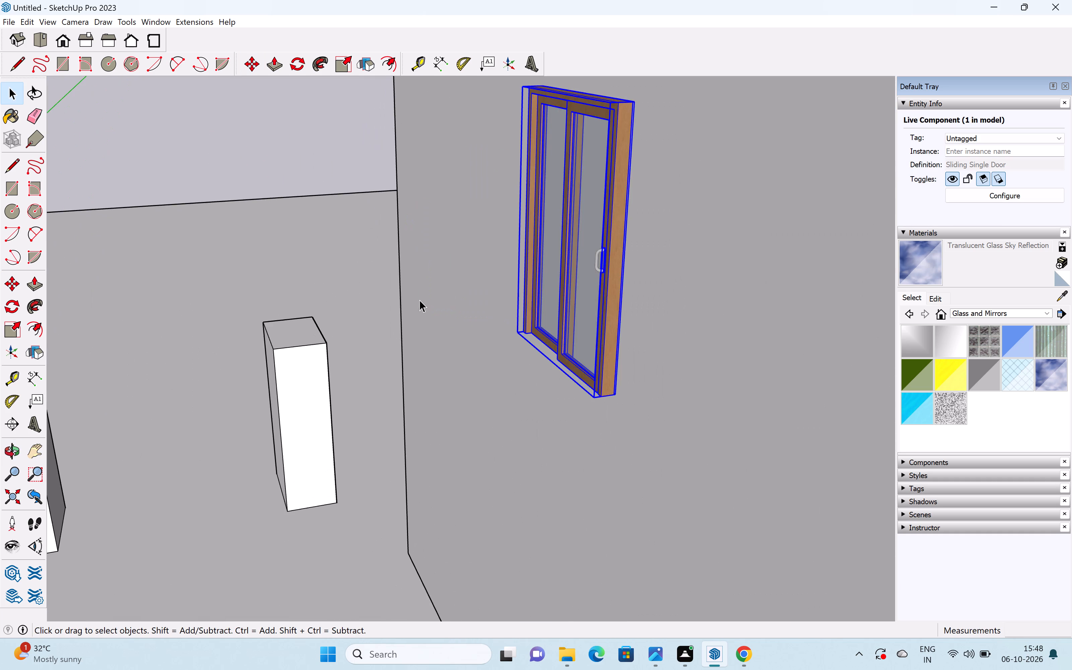
pyautogui.scroll(-7, 411, 304)
pyautogui.moveTo(374, 293); pyautogui.dragTo(739, 265, button='middle')
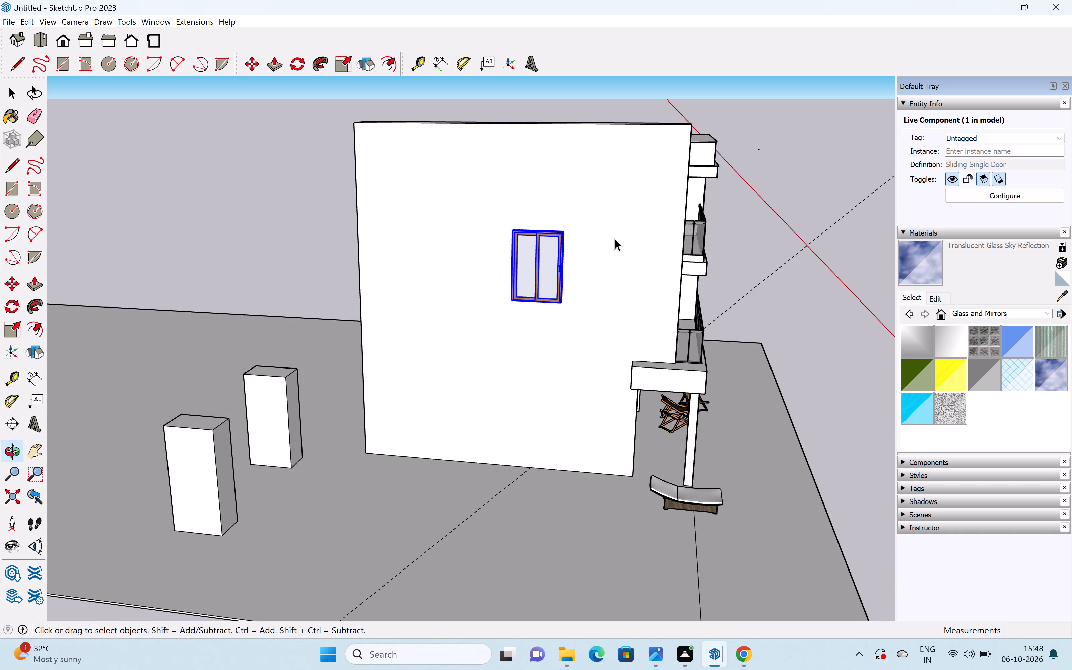
pyautogui.moveTo(298, 297); pyautogui.dragTo(657, 297, button='middle')
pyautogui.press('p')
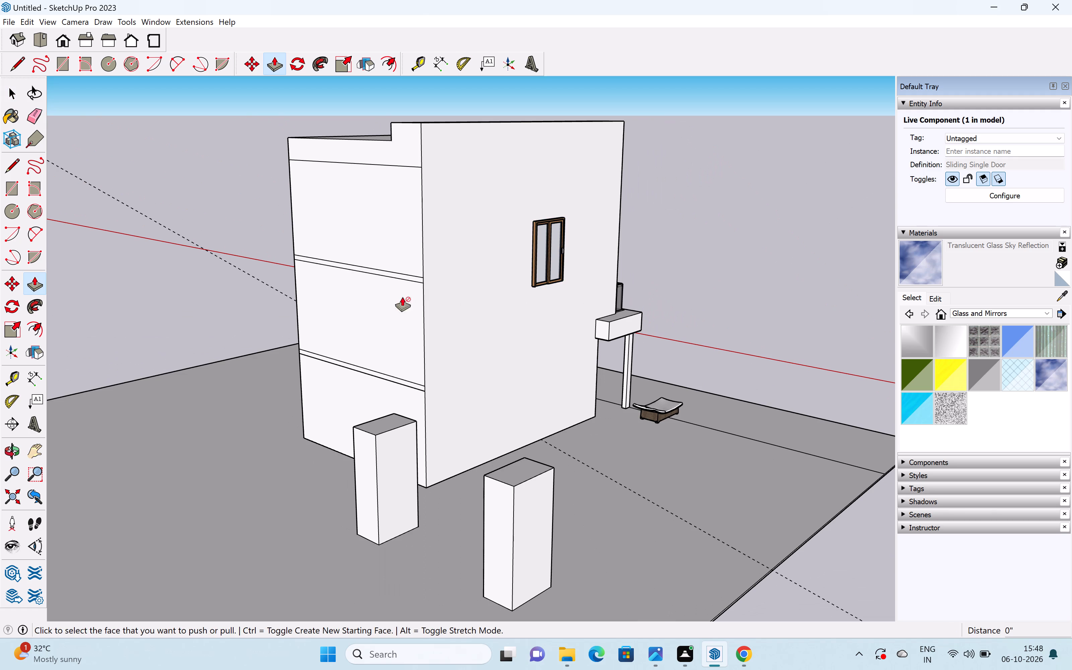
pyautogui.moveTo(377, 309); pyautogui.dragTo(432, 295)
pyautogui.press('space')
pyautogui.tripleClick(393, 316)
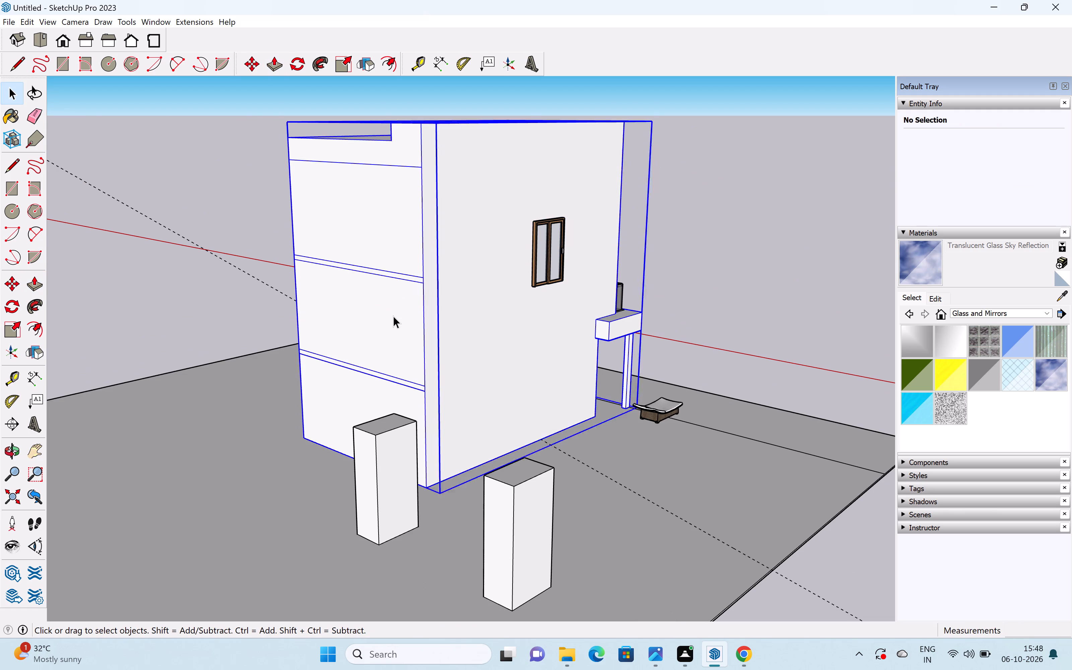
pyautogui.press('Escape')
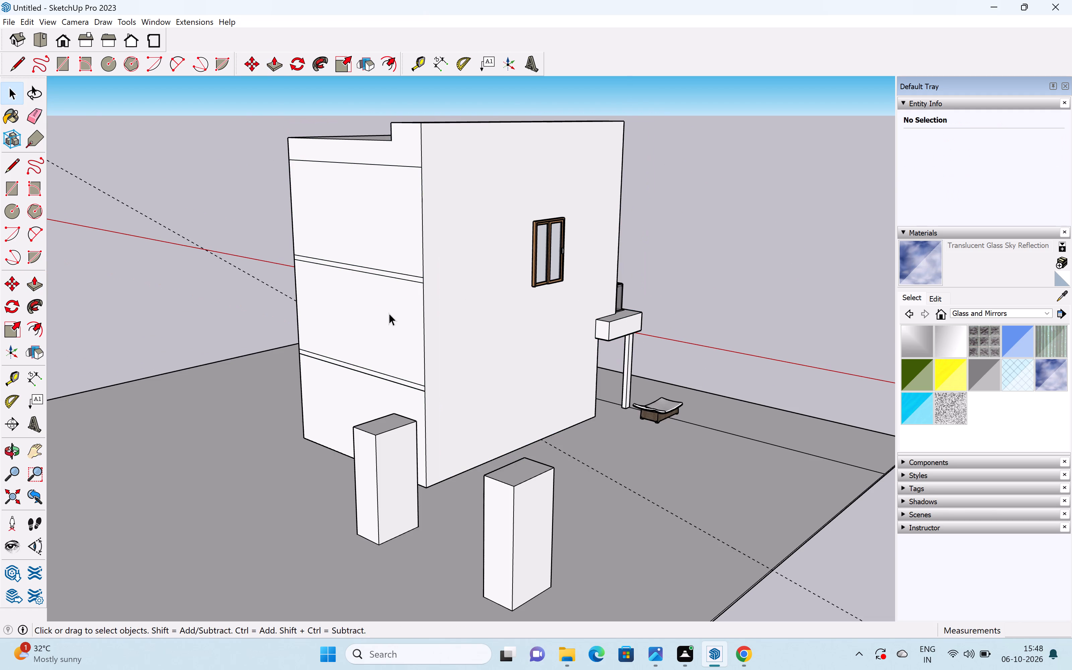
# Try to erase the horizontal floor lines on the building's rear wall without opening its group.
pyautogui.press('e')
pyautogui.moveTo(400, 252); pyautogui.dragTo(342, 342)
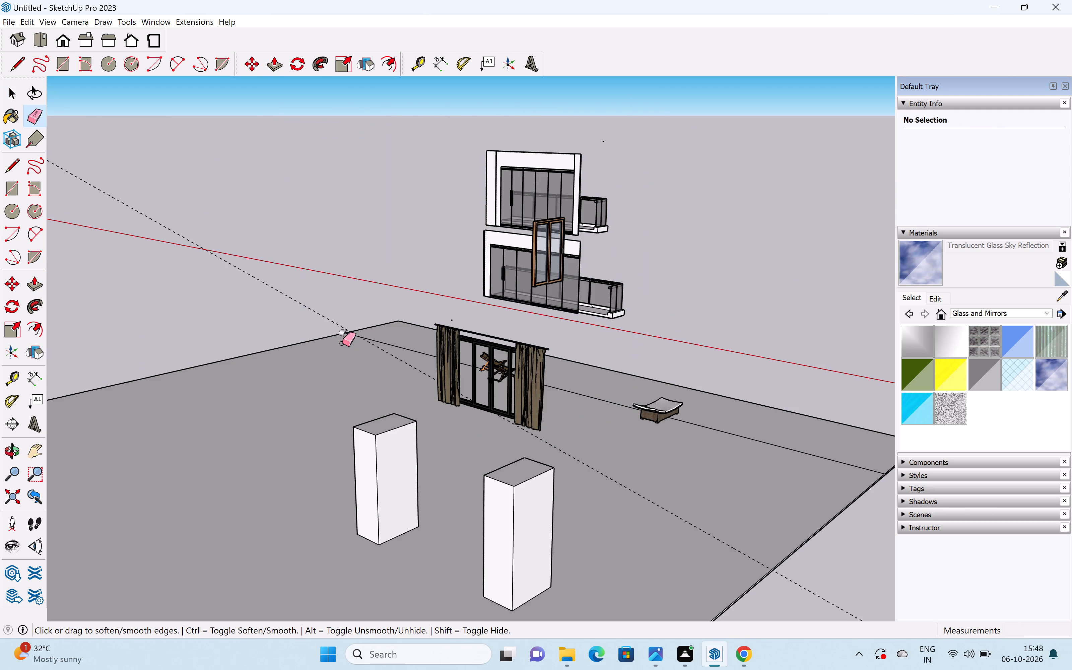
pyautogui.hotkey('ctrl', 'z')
# Open the building's nested groups for editing and erase the two pairs of horizontal floor lines on the rear wall.
pyautogui.press('space')
pyautogui.tripleClick(344, 339)
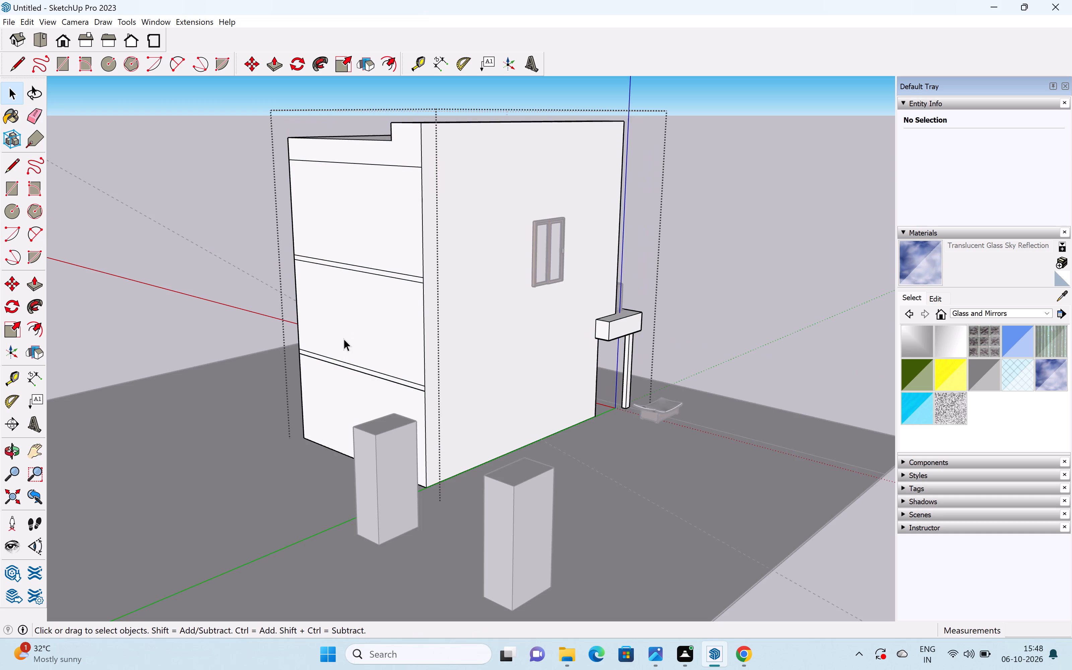
pyautogui.click(344, 339)
pyautogui.click(701, 229)
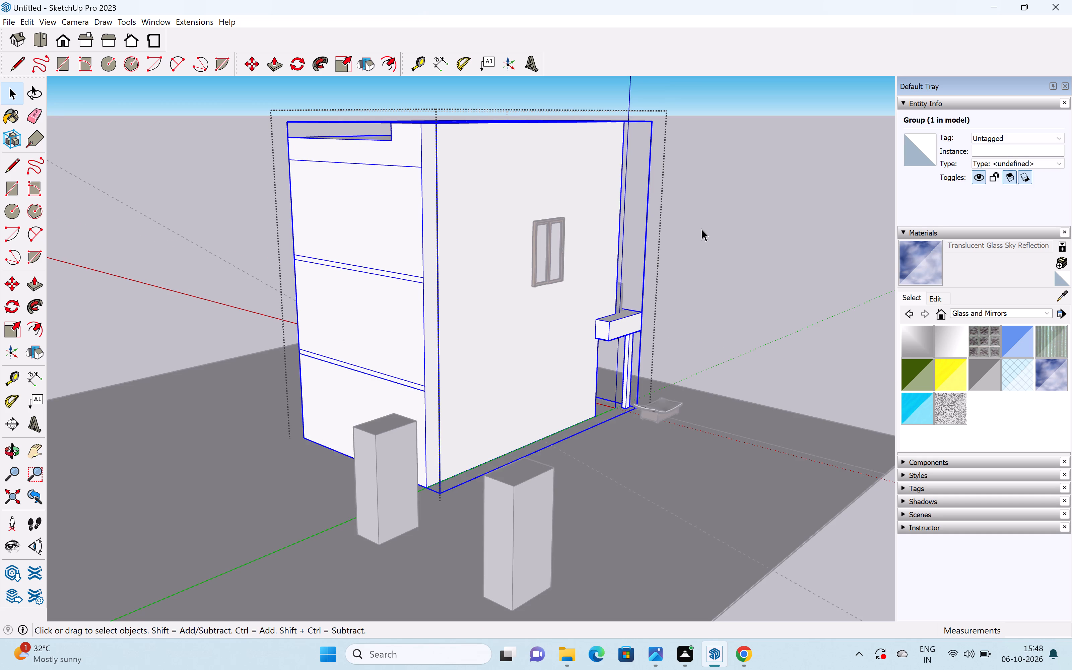
pyautogui.tripleClick(469, 297)
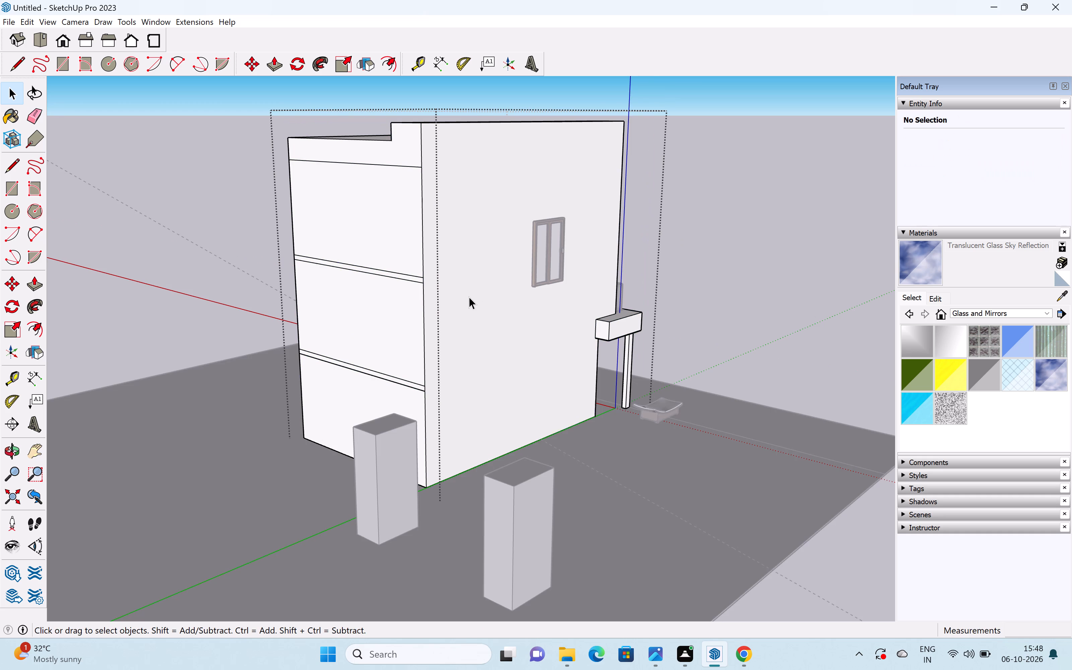
pyautogui.click(469, 297)
pyautogui.doubleClick(469, 297)
pyautogui.click(469, 297)
pyautogui.click(684, 249)
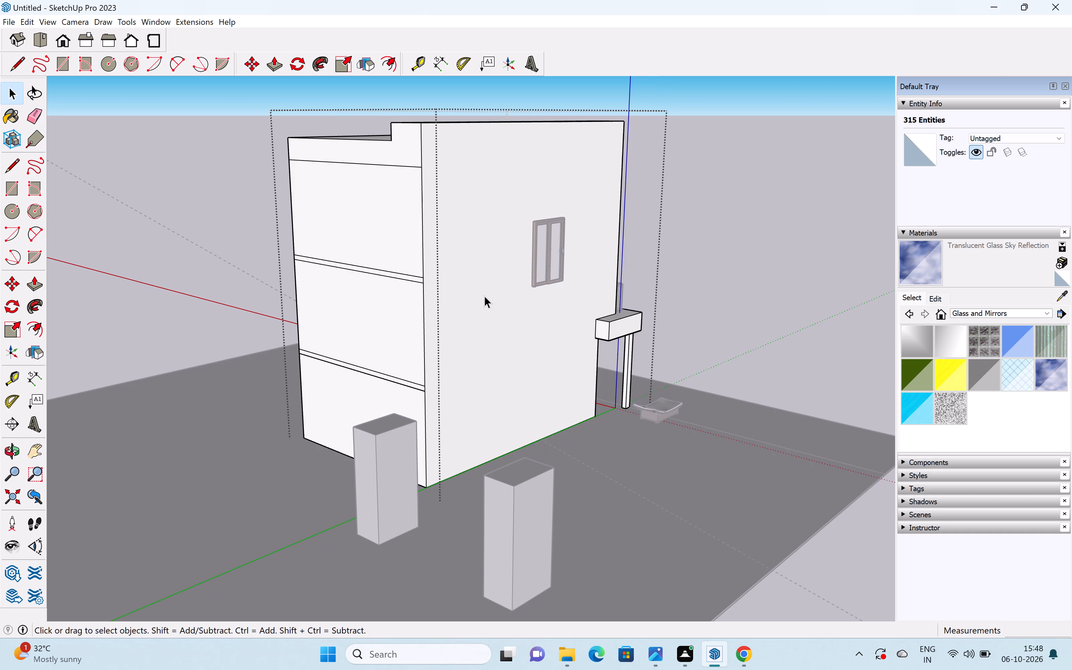
pyautogui.click(473, 299)
pyautogui.click(473, 299)
pyautogui.press('e')
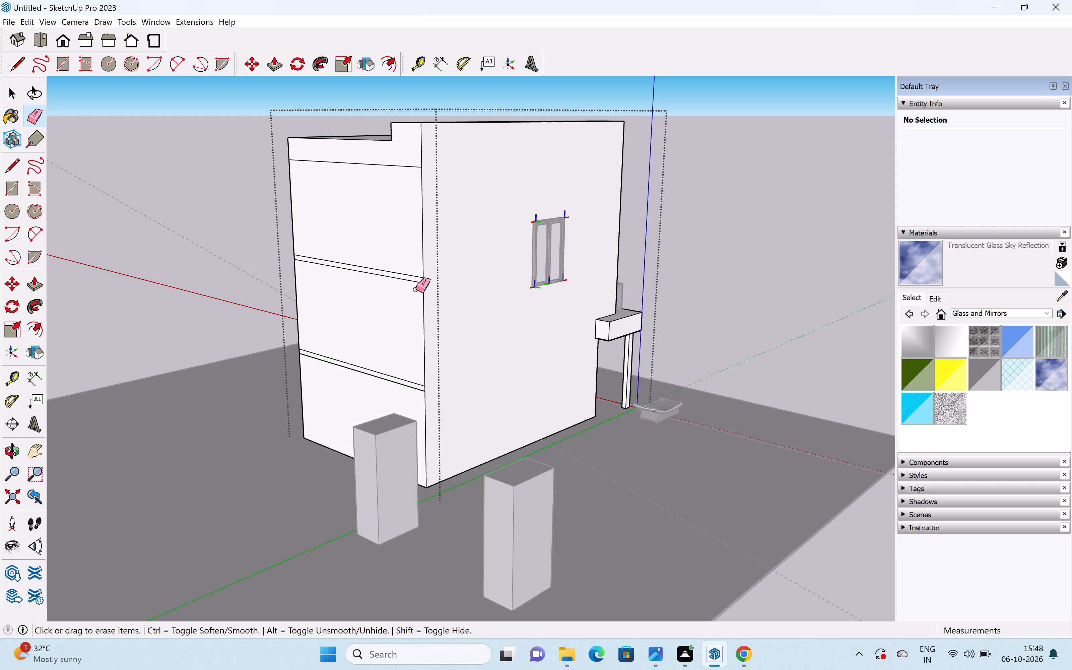
pyautogui.moveTo(402, 270); pyautogui.dragTo(385, 300)
pyautogui.moveTo(361, 338); pyautogui.dragTo(333, 386)
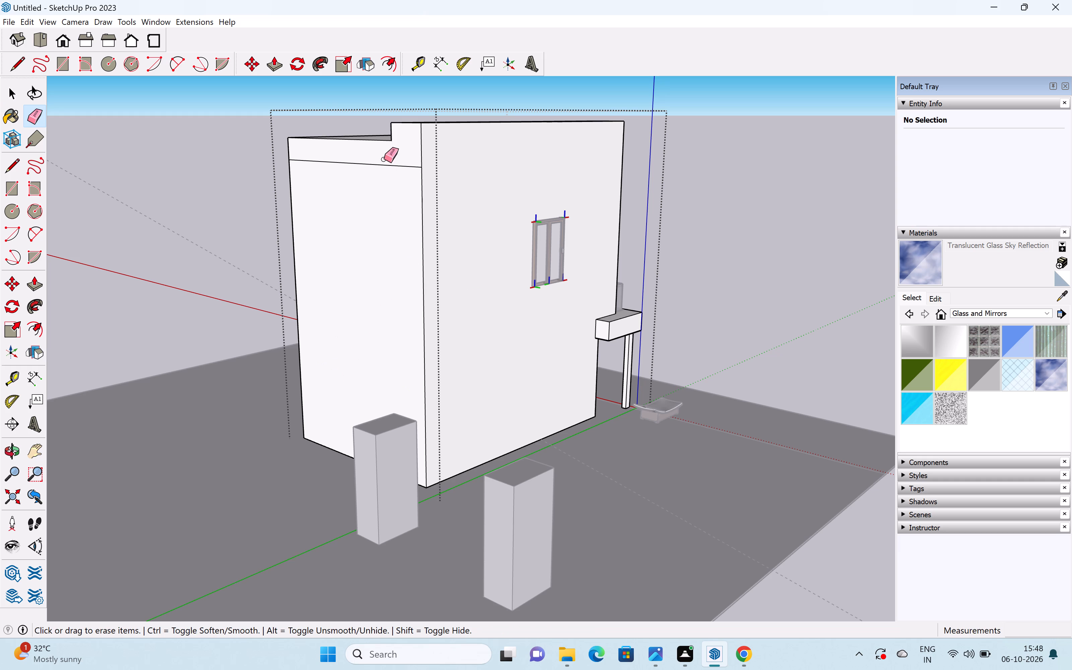
# Erase the remaining horizontal line near the top of the building's rear wall.
pyautogui.moveTo(386, 156); pyautogui.dragTo(376, 196)
pyautogui.press('space')
# Push the building's rear wall face inward about 12' 9" to shorten the building, and leave the group editing.
pyautogui.press('p')
pyautogui.moveTo(347, 255); pyautogui.dragTo(348, 255)
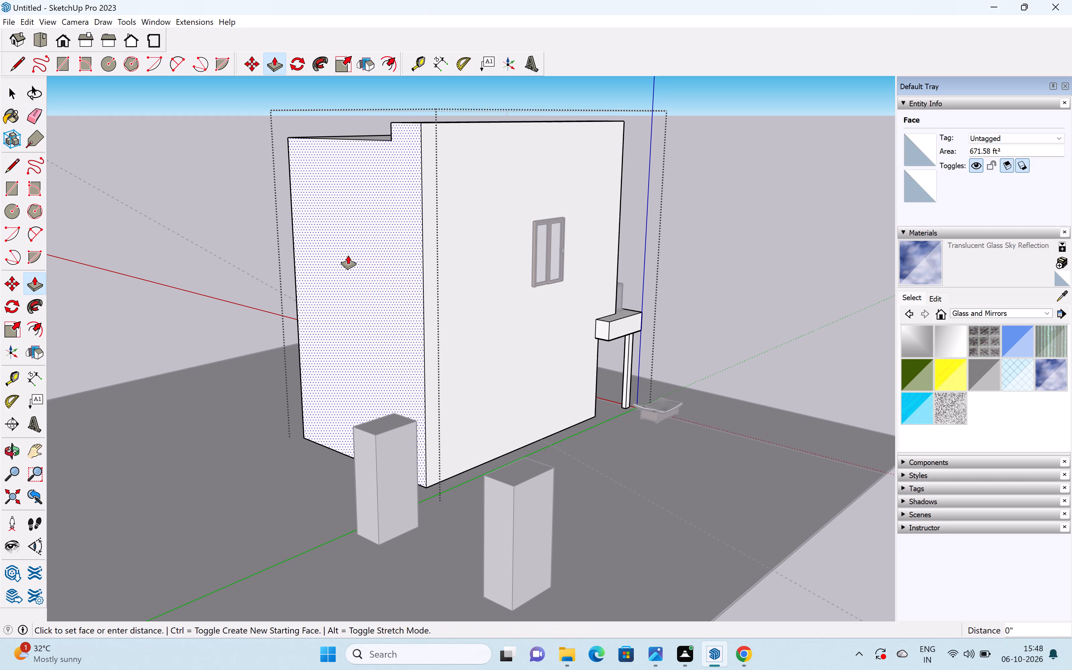
pyautogui.moveTo(348, 255); pyautogui.dragTo(451, 306)
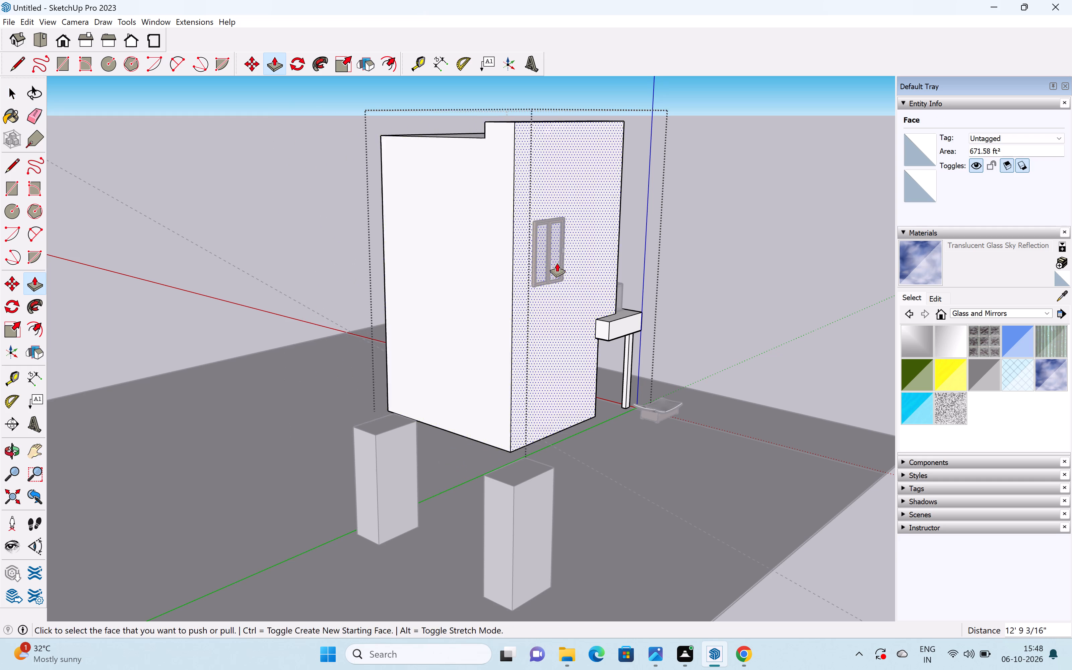
pyautogui.scroll(-6, 563, 264)
pyautogui.press('space')
pyautogui.moveTo(704, 263); pyautogui.dragTo(411, 309, button='middle')
pyautogui.click(796, 263)
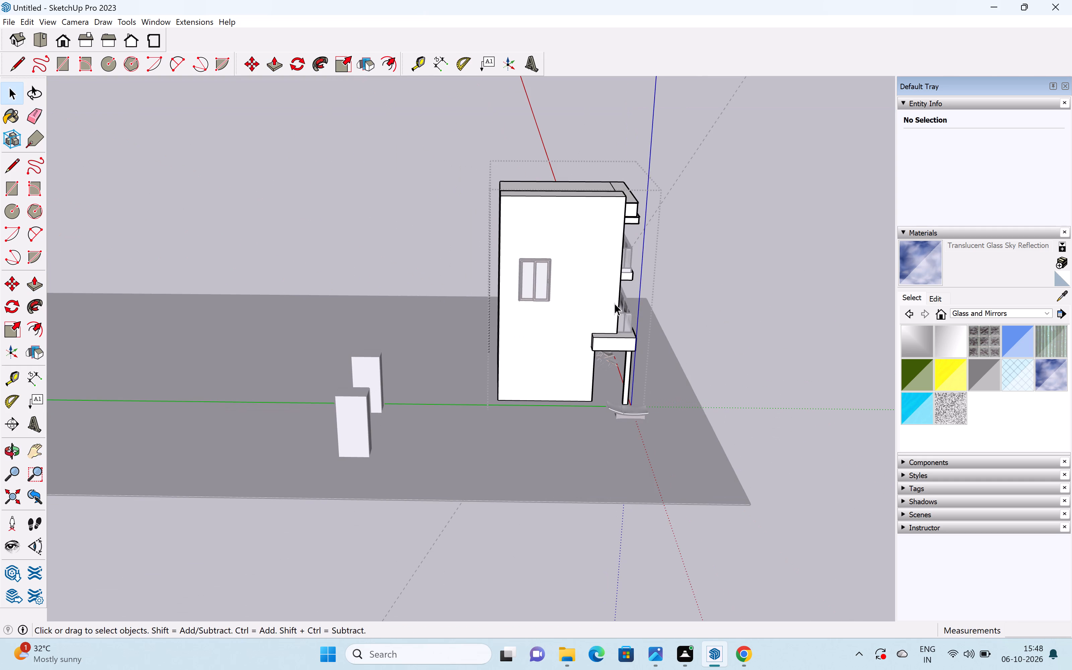
pyautogui.click(673, 287)
pyautogui.press('space')
pyautogui.click(506, 469)
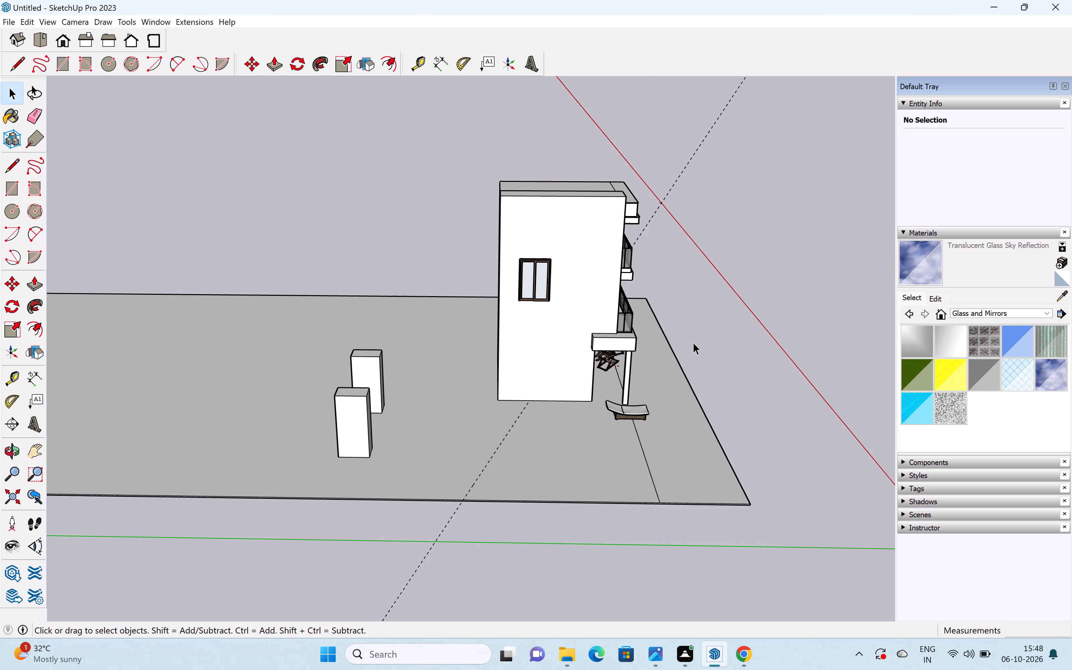
# Move the sliding door along the side wall towards the balcony front by its bottom corner.
pyautogui.scroll(6, 567, 297)
pyautogui.press('m')
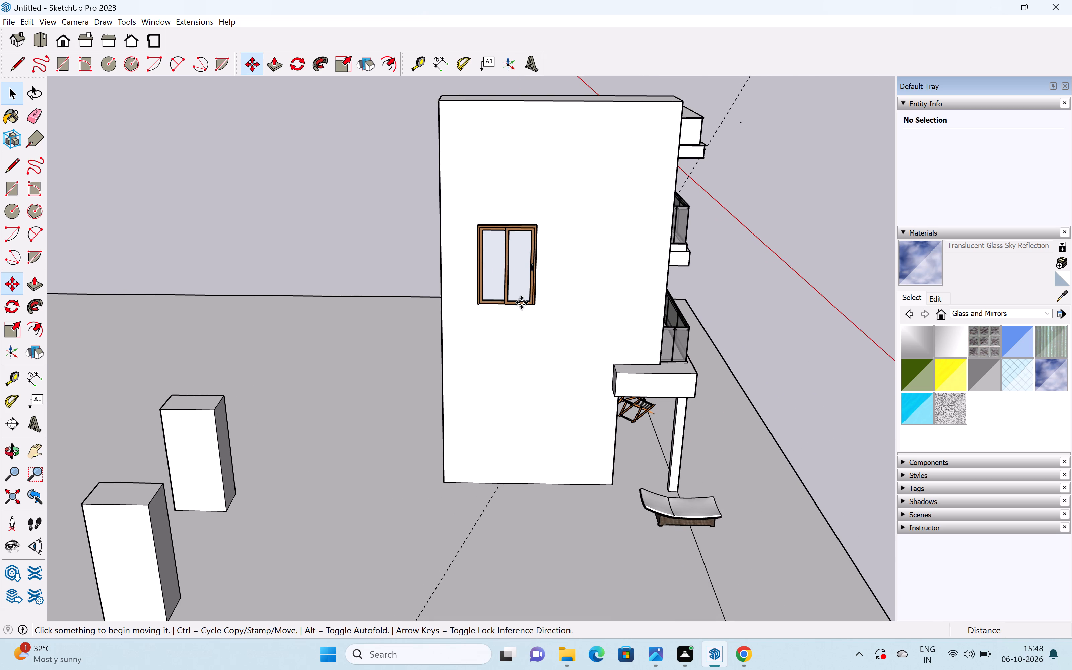
pyautogui.scroll(5, 528, 307)
pyautogui.press('space')
pyautogui.click(528, 299)
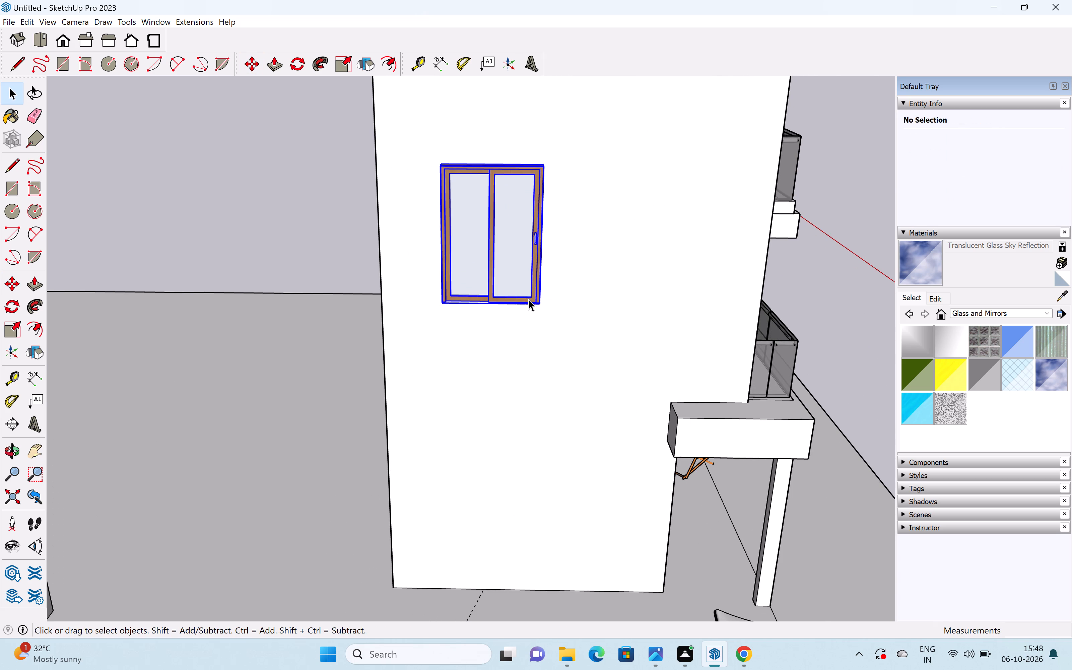
pyautogui.press('m')
pyautogui.click(537, 302)
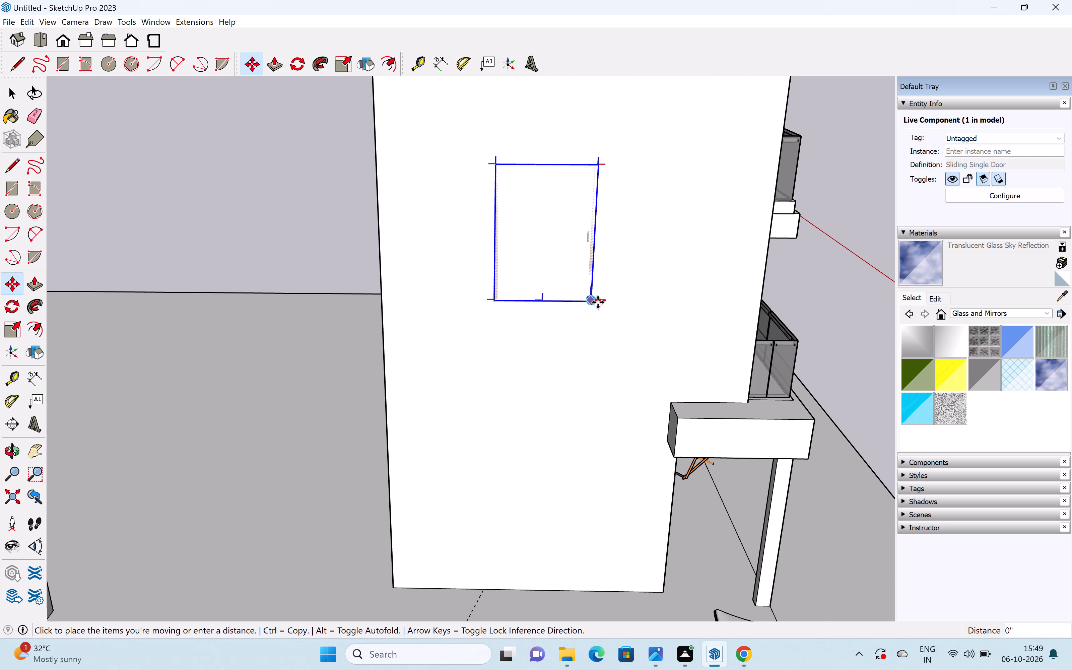
pyautogui.moveTo(594, 303); pyautogui.dragTo(430, 328, button='middle')
pyautogui.press('space')
pyautogui.press('m')
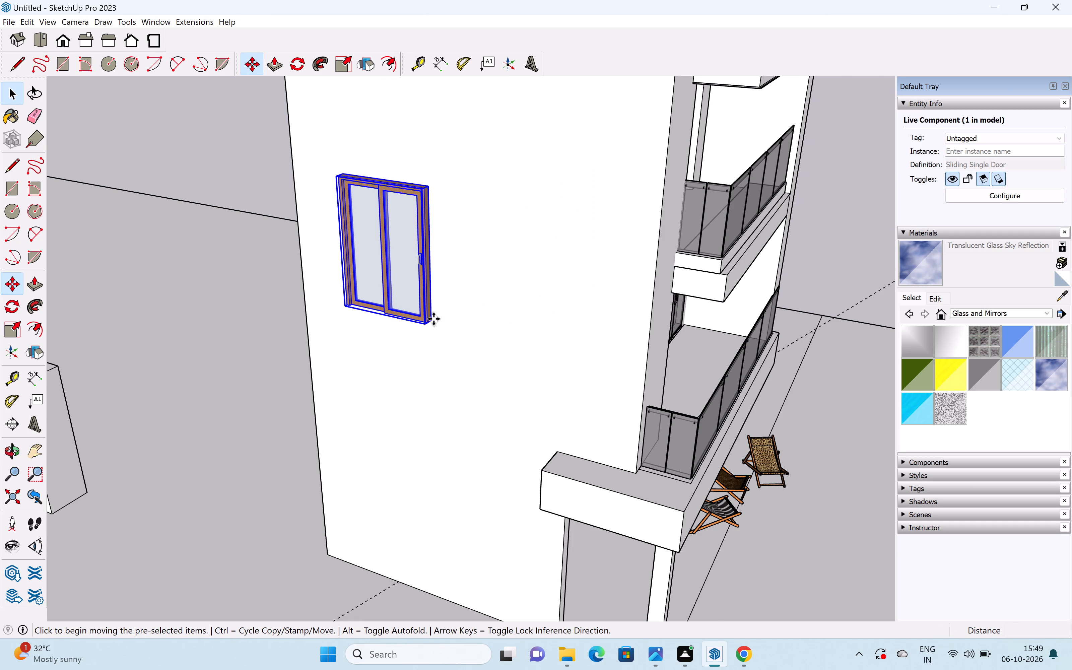
pyautogui.scroll(13, 434, 318)
pyautogui.click(434, 319)
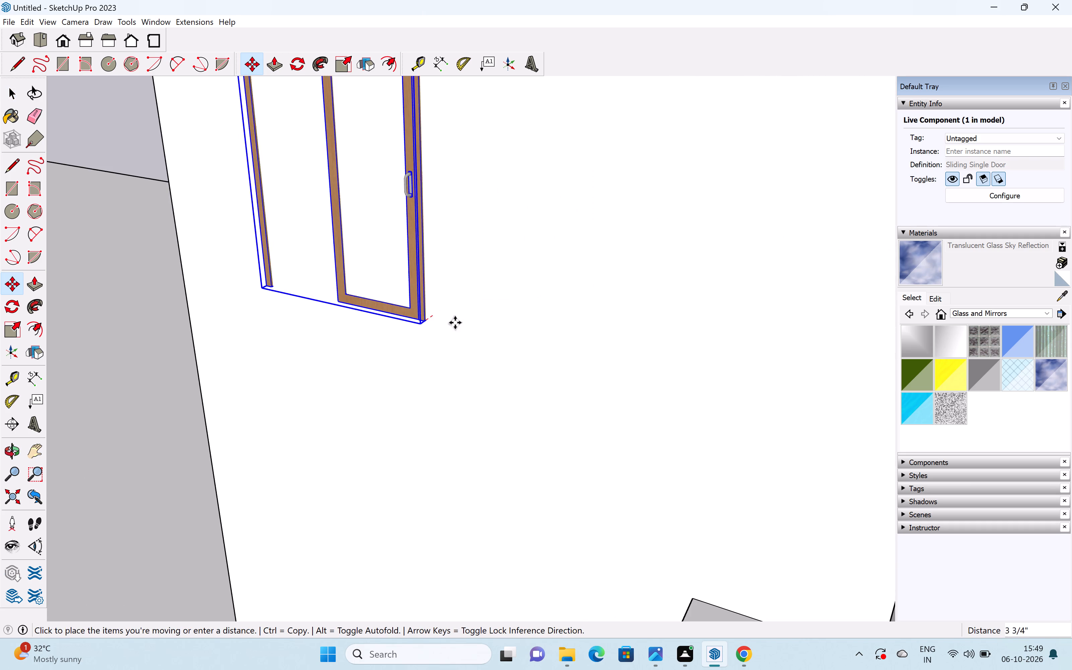
pyautogui.scroll(-4, 576, 335)
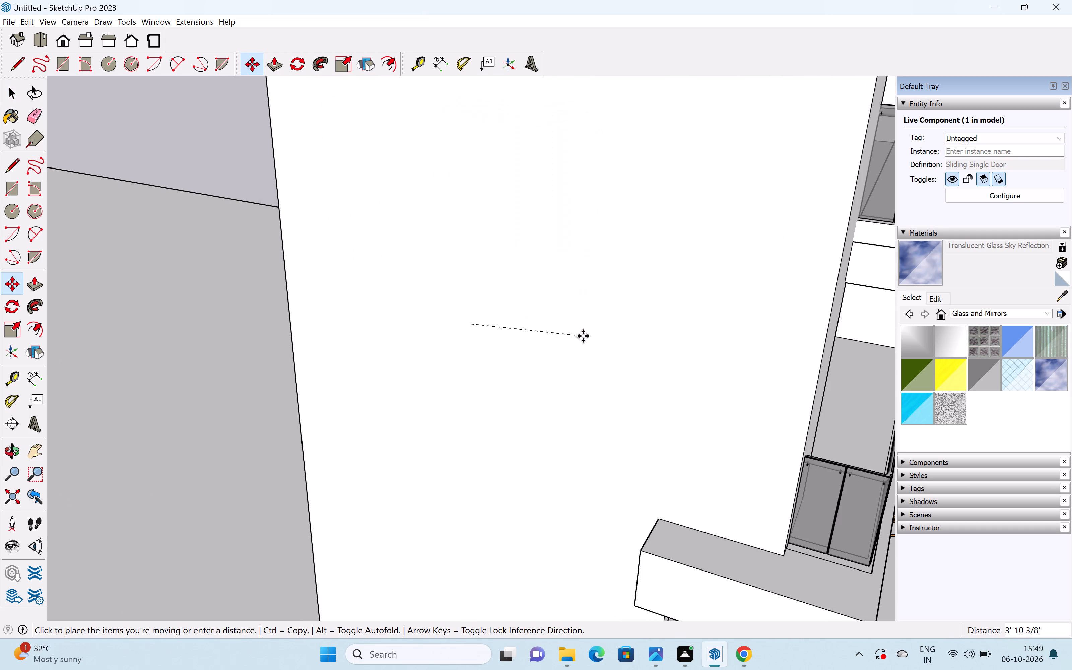
pyautogui.click(566, 343)
pyautogui.press('space')
pyautogui.scroll(-4, 536, 352)
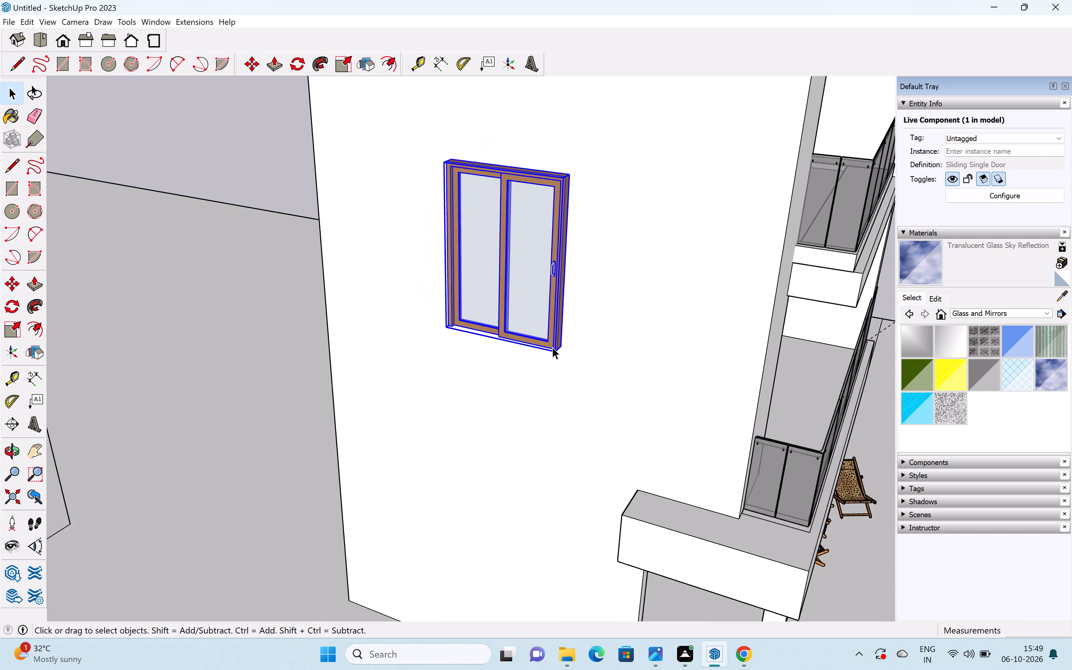
# Copy the sliding door about 9' straight down the side wall to the floor below.
pyautogui.scroll(-4, 552, 347)
pyautogui.press('m')
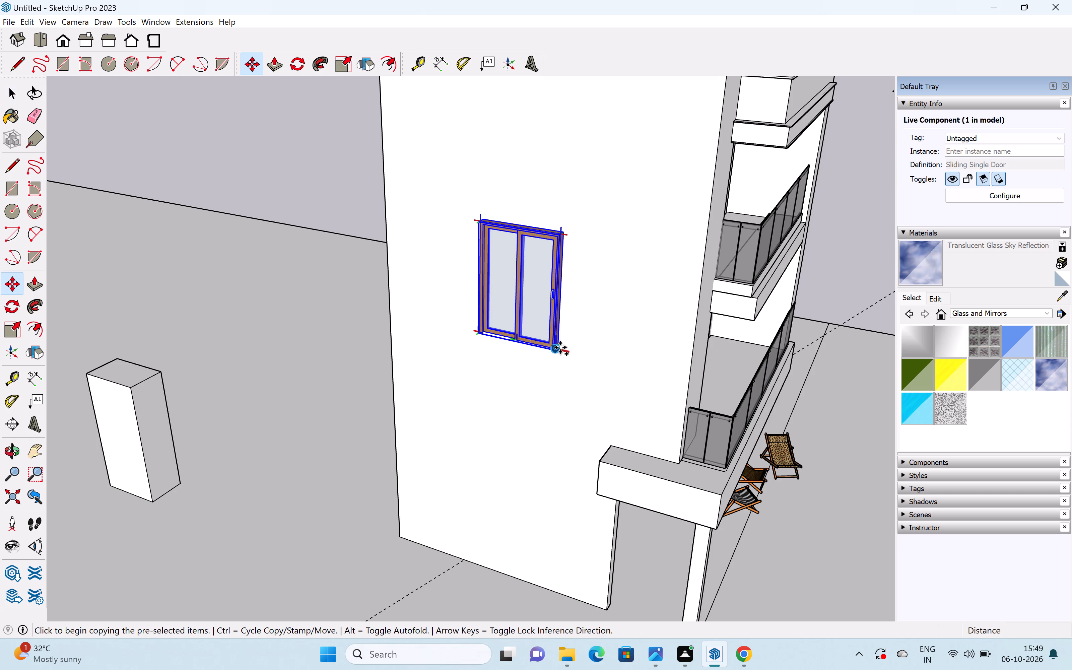
pyautogui.scroll(19, 559, 344)
pyautogui.click(554, 345)
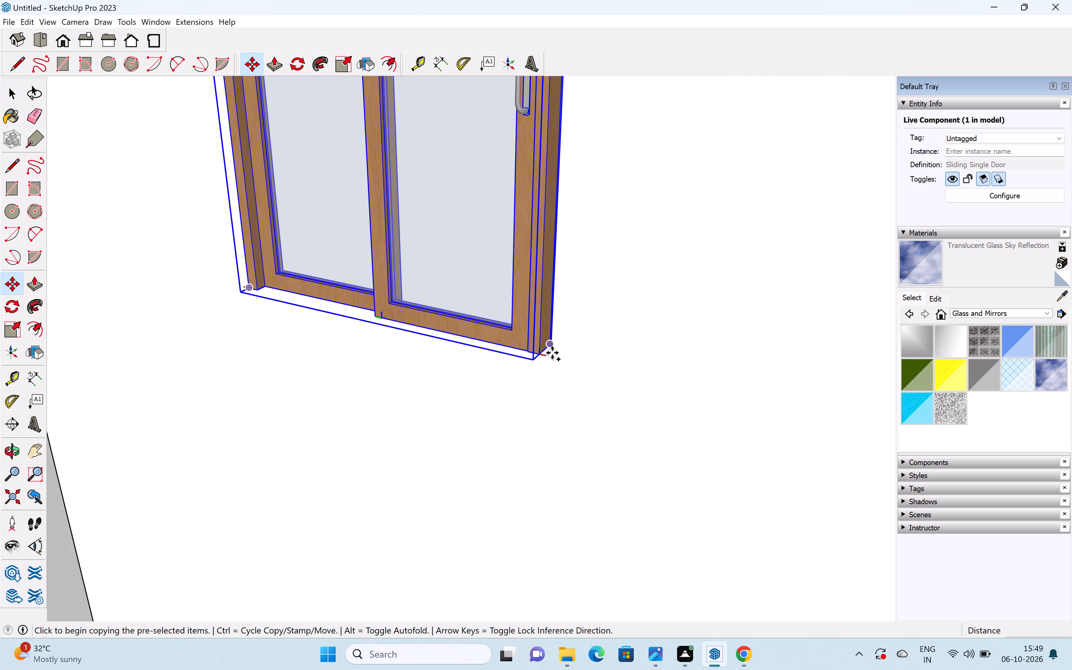
pyautogui.scroll(-14, 563, 376)
pyautogui.keyDown('shift'); pyautogui.moveTo(569, 428); pyautogui.dragTo(569, 347, button='middle'); pyautogui.keyUp('shift')
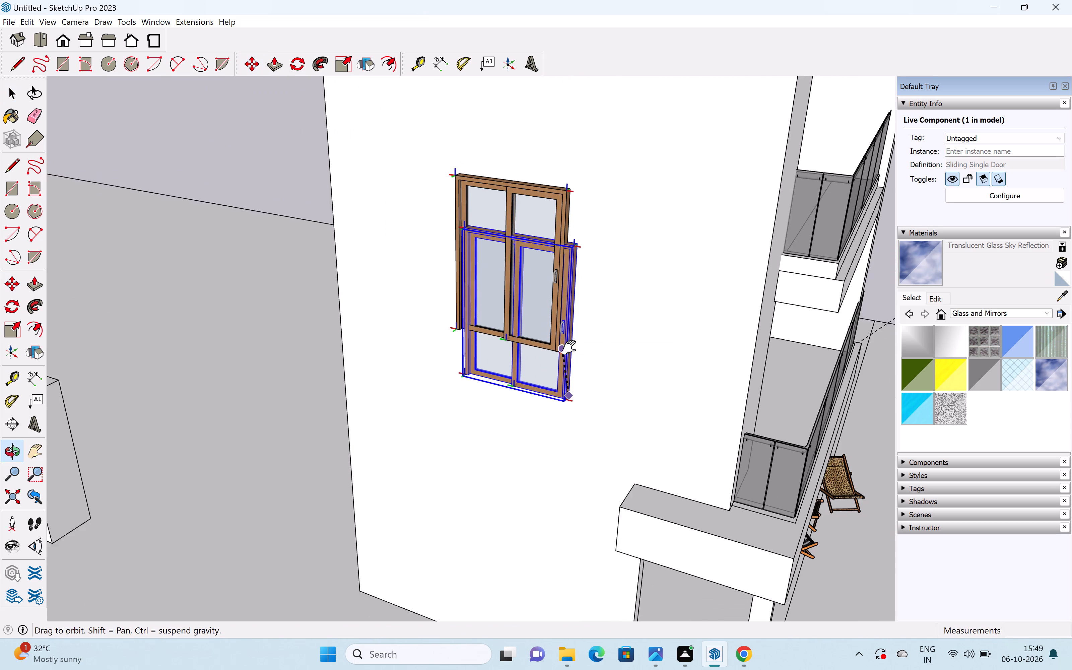
pyautogui.keyDown('shift'); pyautogui.moveTo(569, 347); pyautogui.dragTo(569, 293, button='middle'); pyautogui.keyUp('shift')
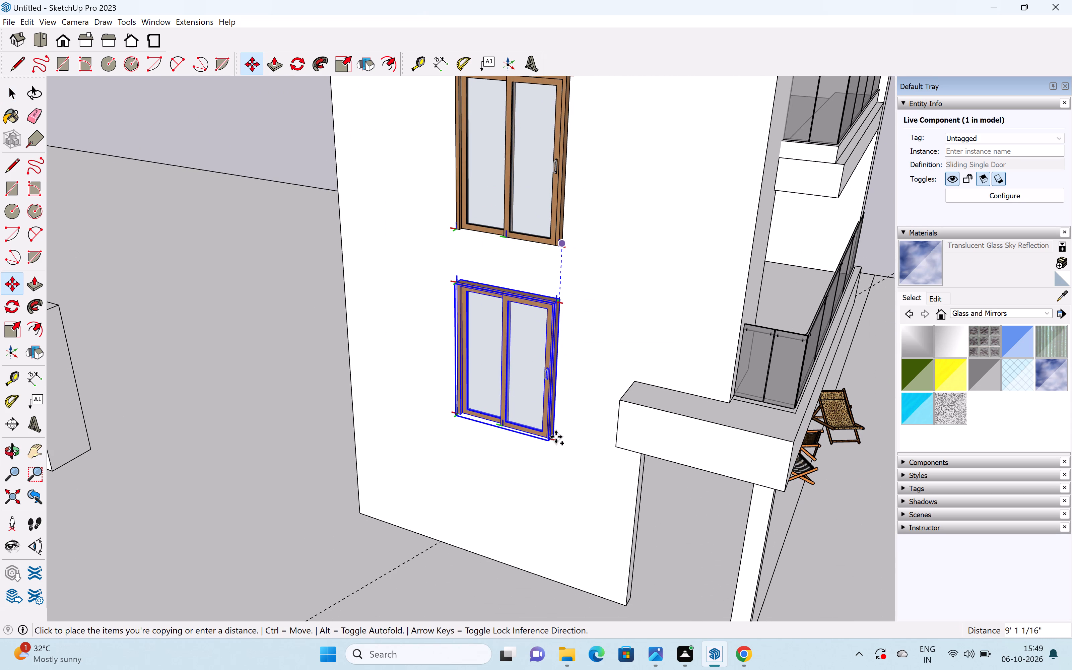
pyautogui.click(559, 428)
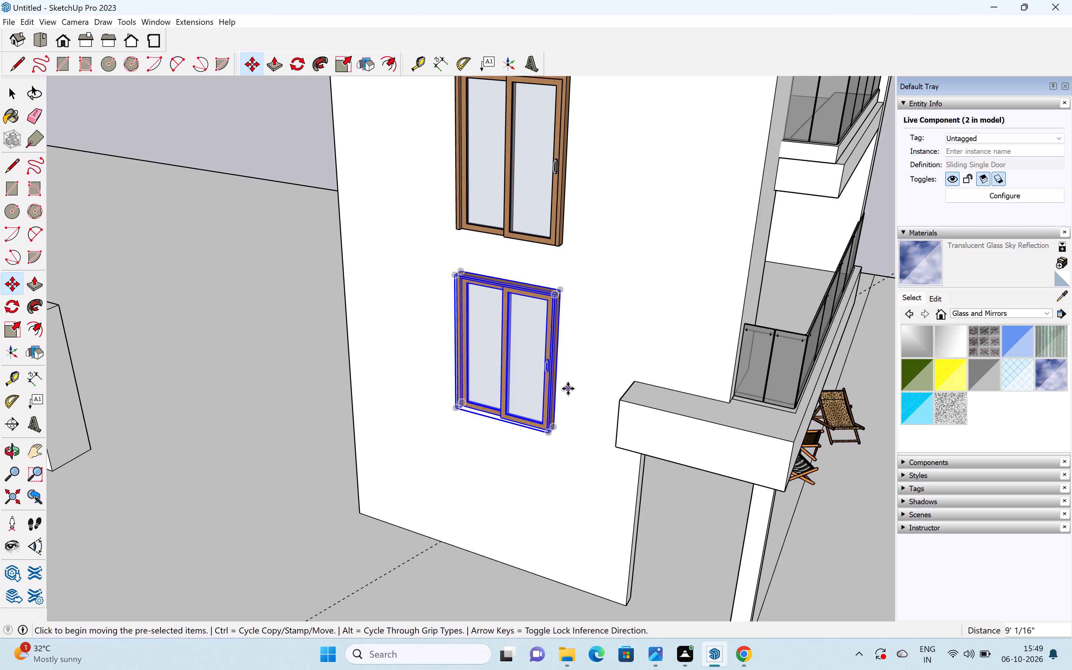
# Move the upper sliding door about 3' 11" up the side wall, and clear the selection.
pyautogui.keyDown('shift'); pyautogui.moveTo(567, 389); pyautogui.dragTo(480, 516, button='middle'); pyautogui.keyUp('shift')
pyautogui.scroll(-4, 508, 358)
pyautogui.scroll(-3, 492, 334)
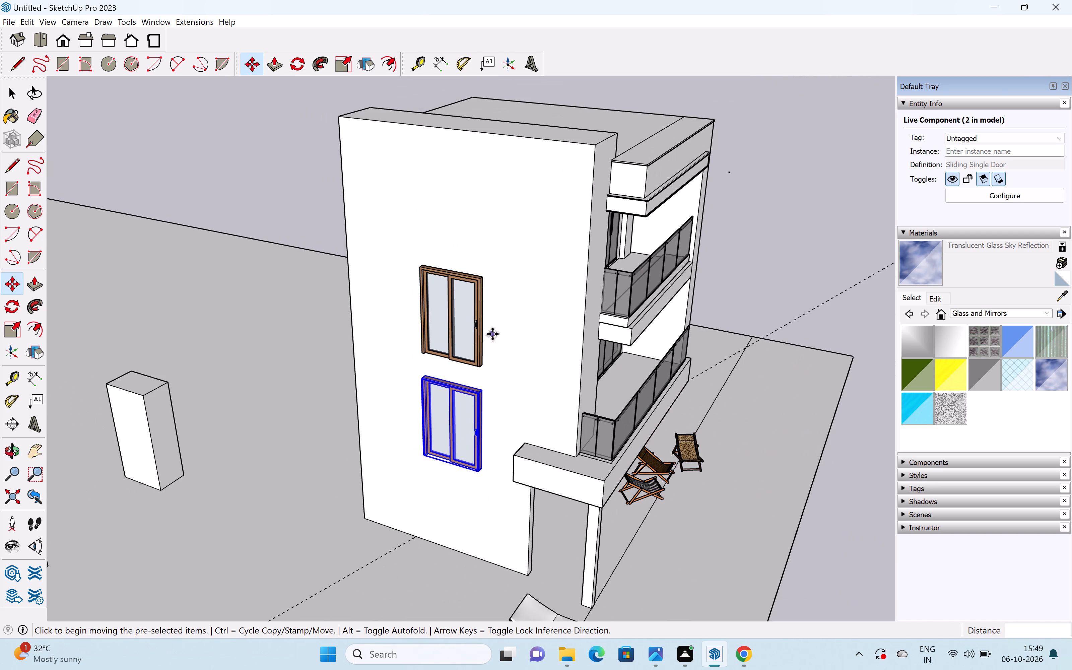
pyautogui.press('space')
pyautogui.click(480, 347)
pyautogui.scroll(3, 480, 348)
pyautogui.press('m')
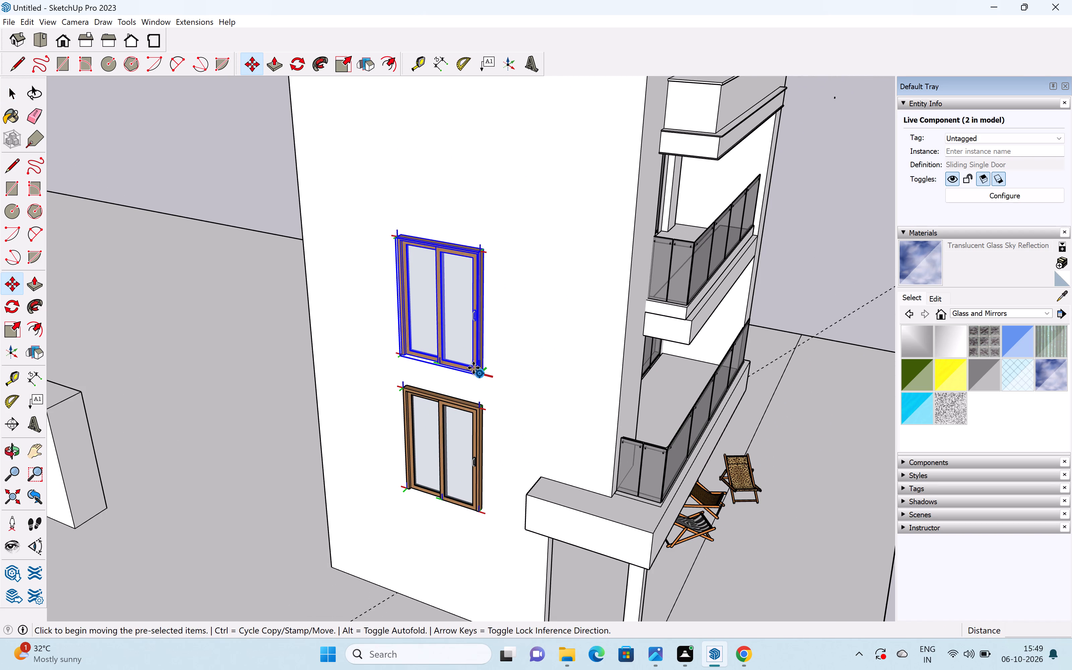
pyautogui.scroll(6, 481, 370)
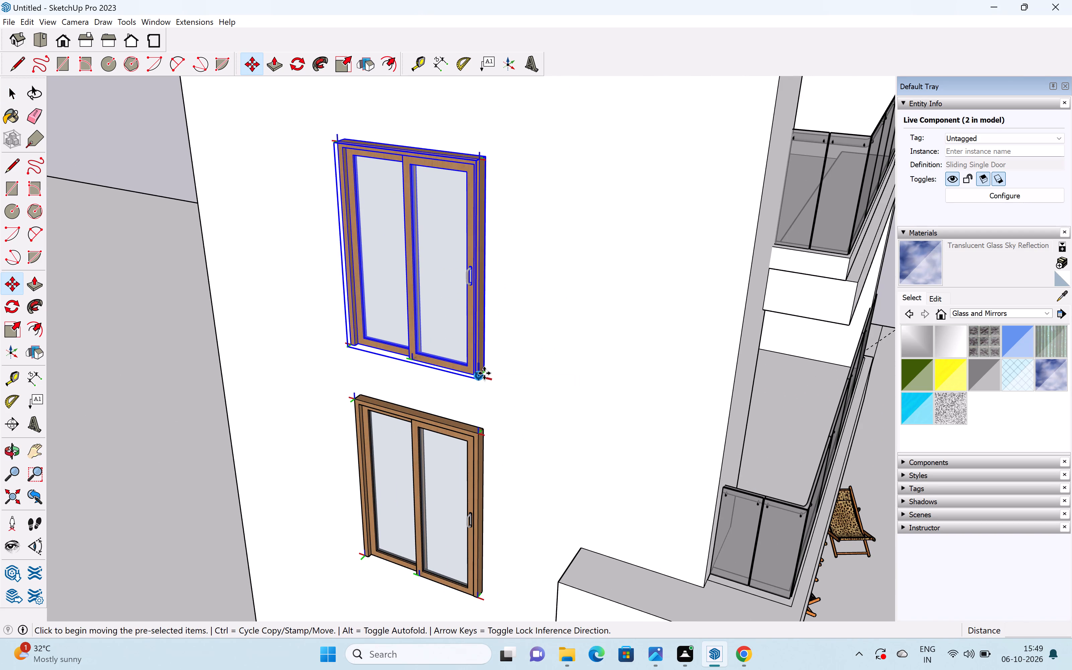
pyautogui.scroll(4, 487, 377)
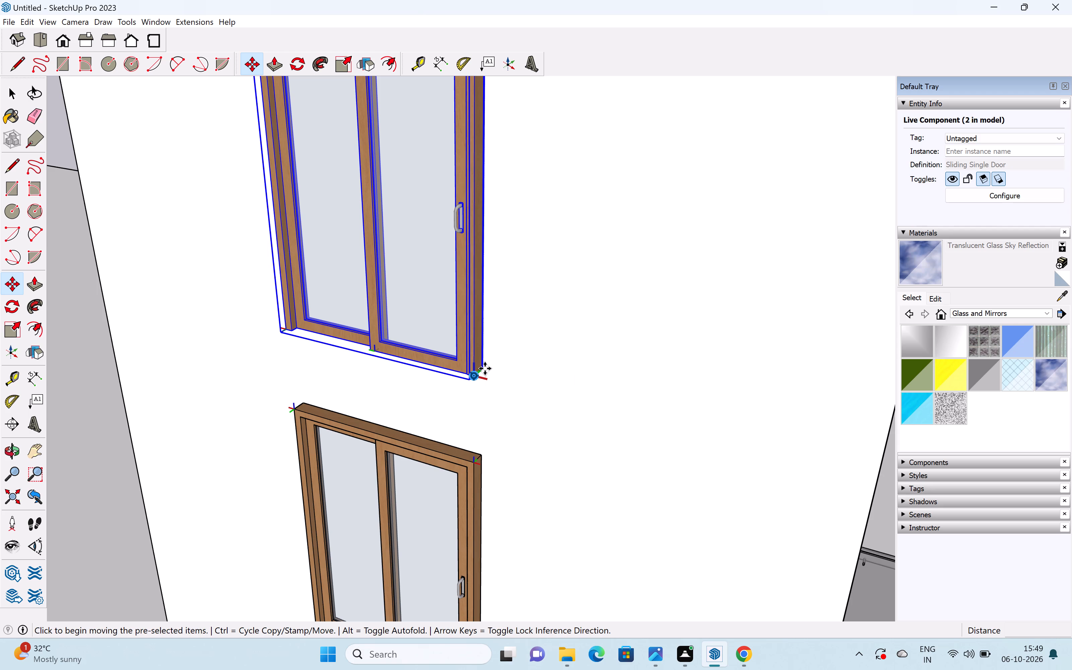
pyautogui.press('space')
pyautogui.press('m')
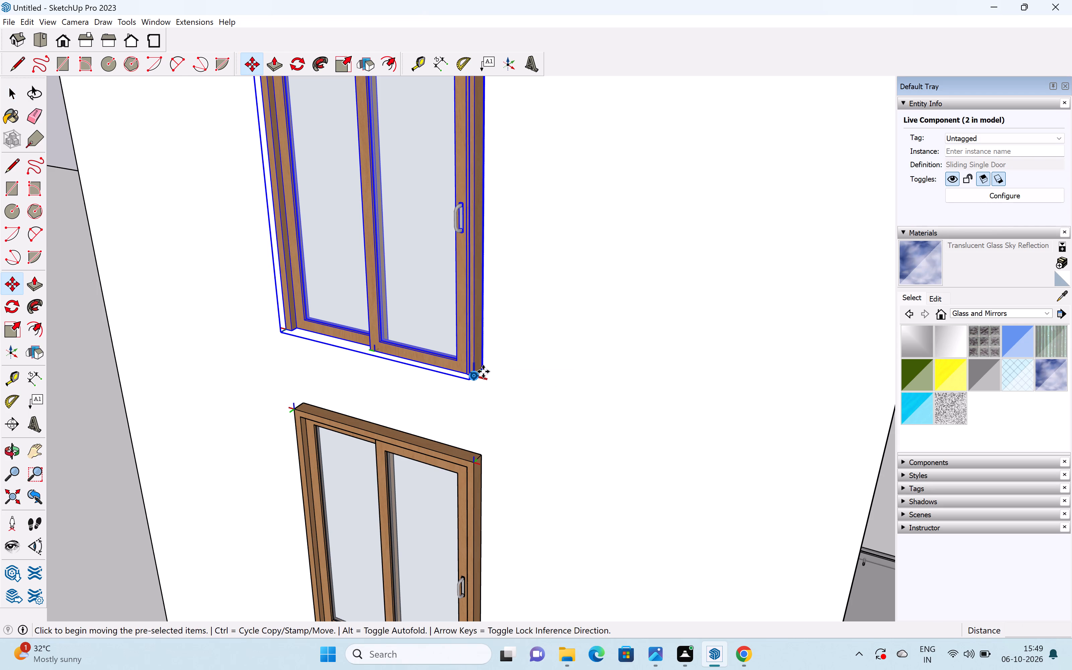
pyautogui.scroll(4, 484, 371)
pyautogui.click(481, 368)
pyautogui.scroll(-6, 491, 281)
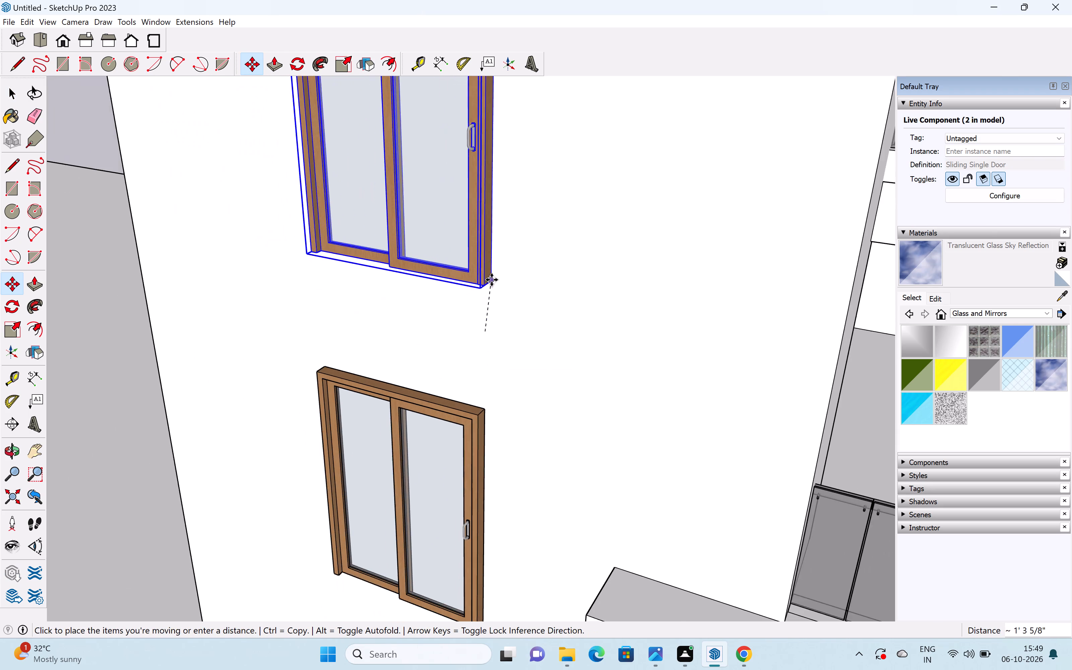
pyautogui.scroll(-4, 496, 274)
pyautogui.keyDown('shift'); pyautogui.moveTo(508, 264); pyautogui.dragTo(444, 367, button='middle'); pyautogui.keyUp('shift')
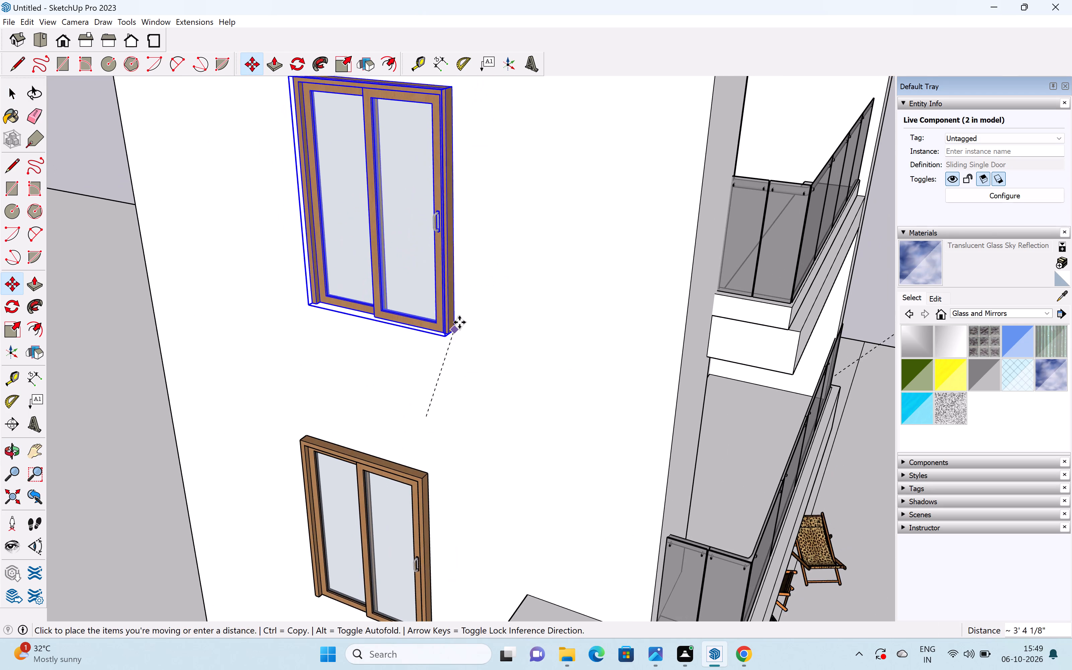
pyautogui.scroll(-10, 459, 322)
pyautogui.click(458, 318)
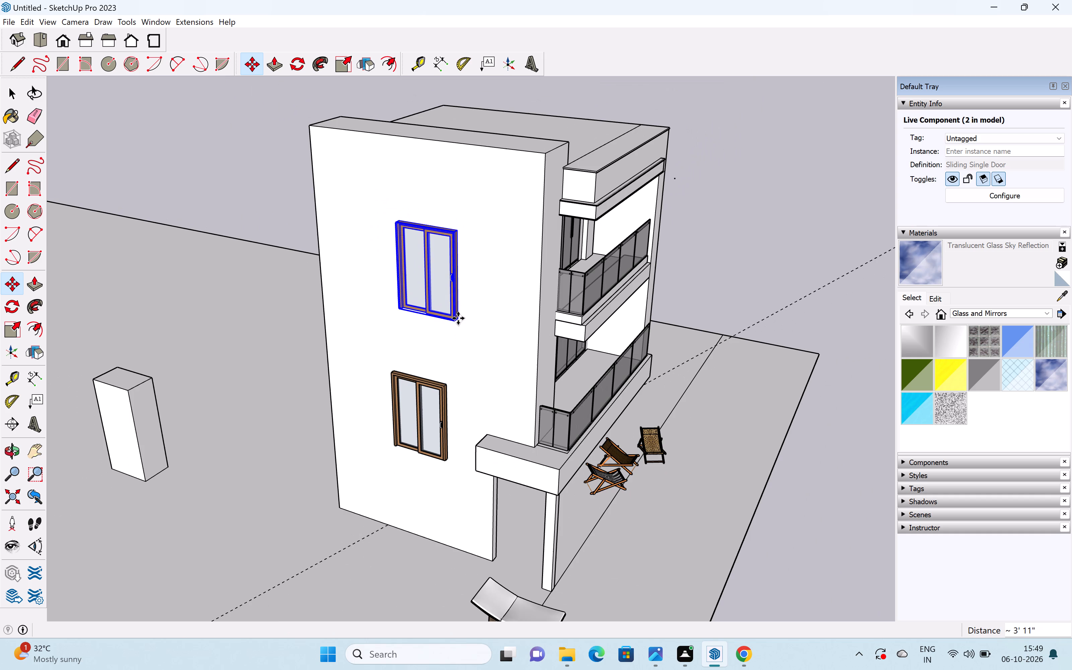
pyautogui.press('space')
pyautogui.scroll(-6, 462, 440)
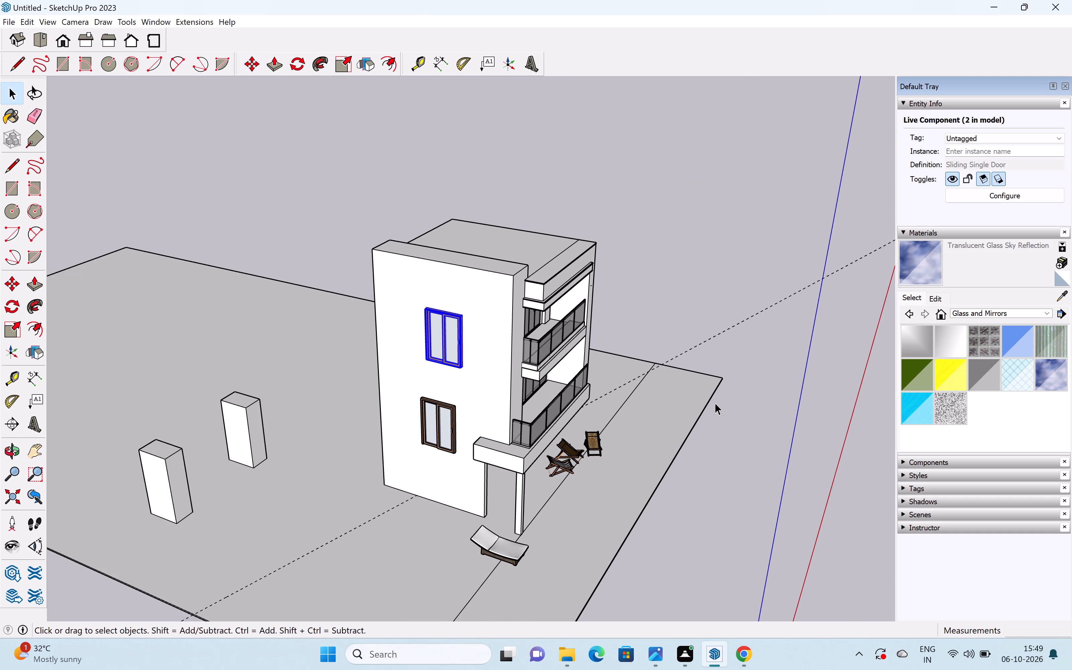
pyautogui.click(730, 419)
# Examine the building's front facade and the two sliding doors on the side wall from several angles.
pyautogui.moveTo(675, 364); pyautogui.dragTo(323, 294, button='middle')
pyautogui.scroll(-4, 400, 317)
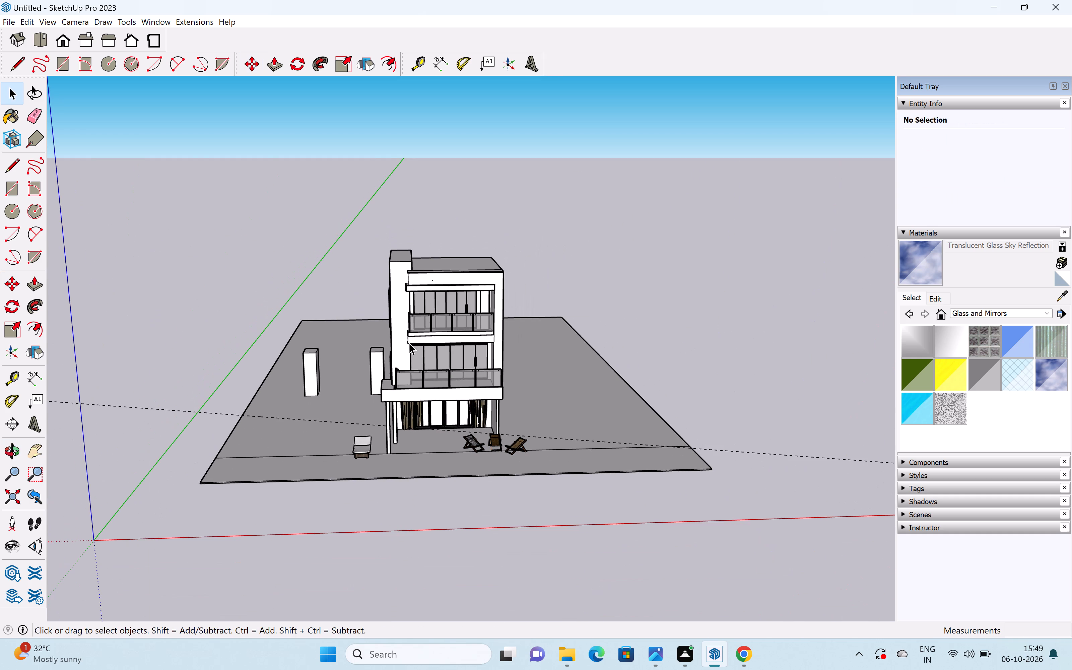
pyautogui.moveTo(409, 351); pyautogui.dragTo(437, 352, button='middle')
pyautogui.keyDown('shift'); pyautogui.moveTo(396, 433); pyautogui.dragTo(465, 340, button='middle'); pyautogui.keyUp('shift')
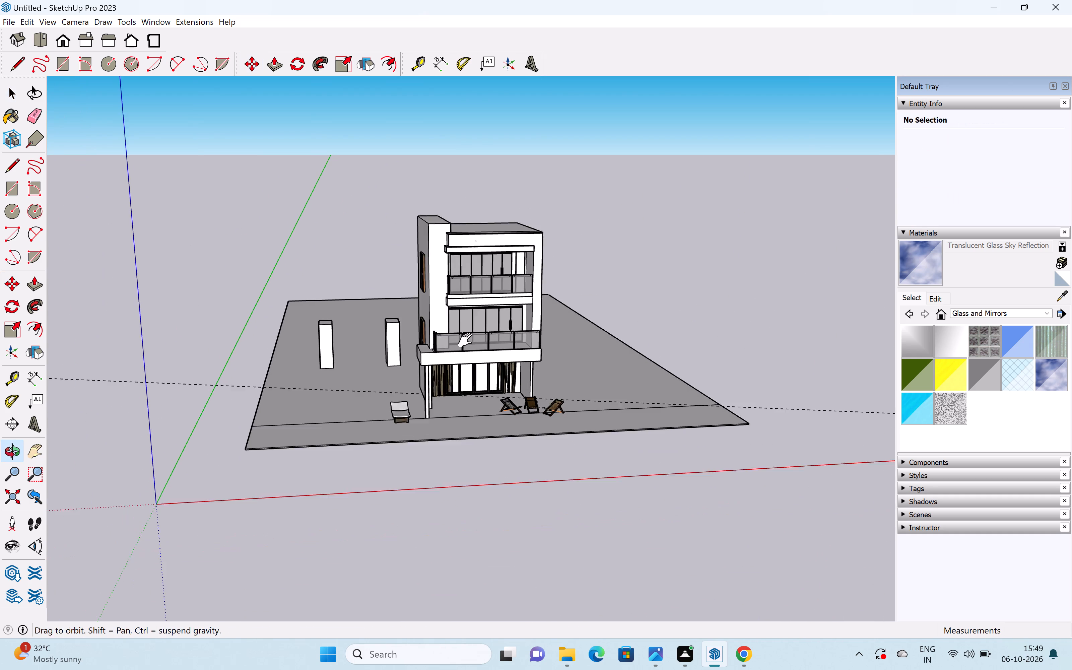
pyautogui.keyDown('shift'); pyautogui.moveTo(465, 340); pyautogui.dragTo(465, 340, button='middle'); pyautogui.keyUp('shift')
pyautogui.scroll(11, 486, 370)
pyautogui.moveTo(492, 338); pyautogui.dragTo(416, 341, button='middle')
pyautogui.scroll(-6, 505, 318)
pyautogui.scroll(-6, 548, 291)
pyautogui.keyDown('shift'); pyautogui.moveTo(555, 283); pyautogui.dragTo(542, 318, button='middle'); pyautogui.keyUp('shift')
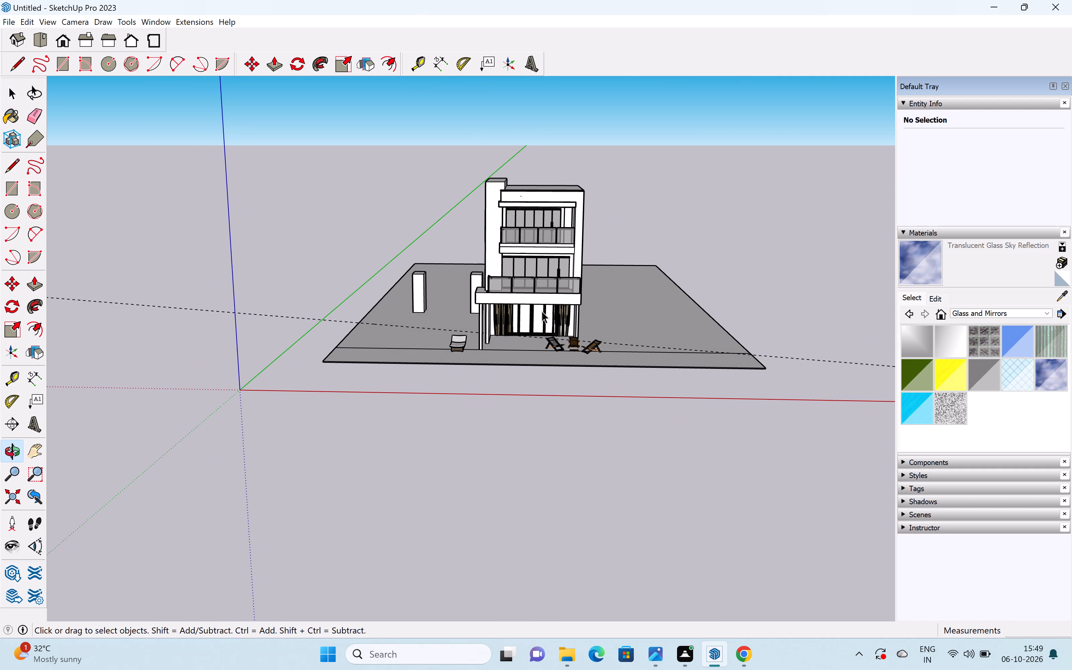
pyautogui.scroll(7, 500, 248)
pyautogui.moveTo(470, 256); pyautogui.dragTo(562, 254, button='middle')
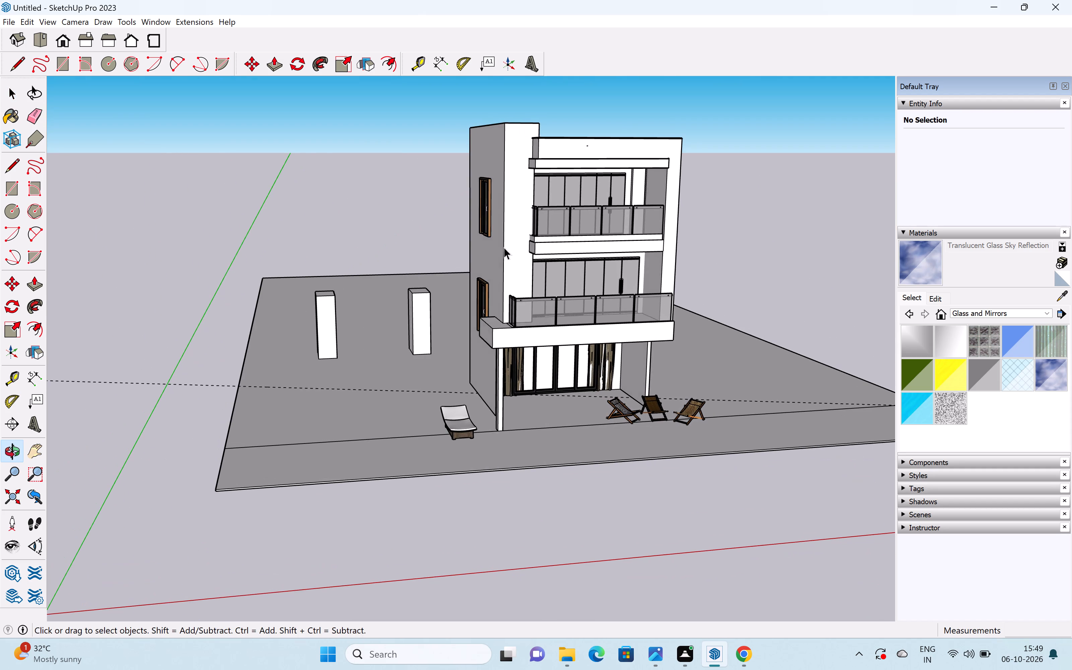
pyautogui.scroll(6, 447, 256)
pyautogui.scroll(-9, 472, 270)
pyautogui.moveTo(527, 302); pyautogui.dragTo(648, 289, button='middle')
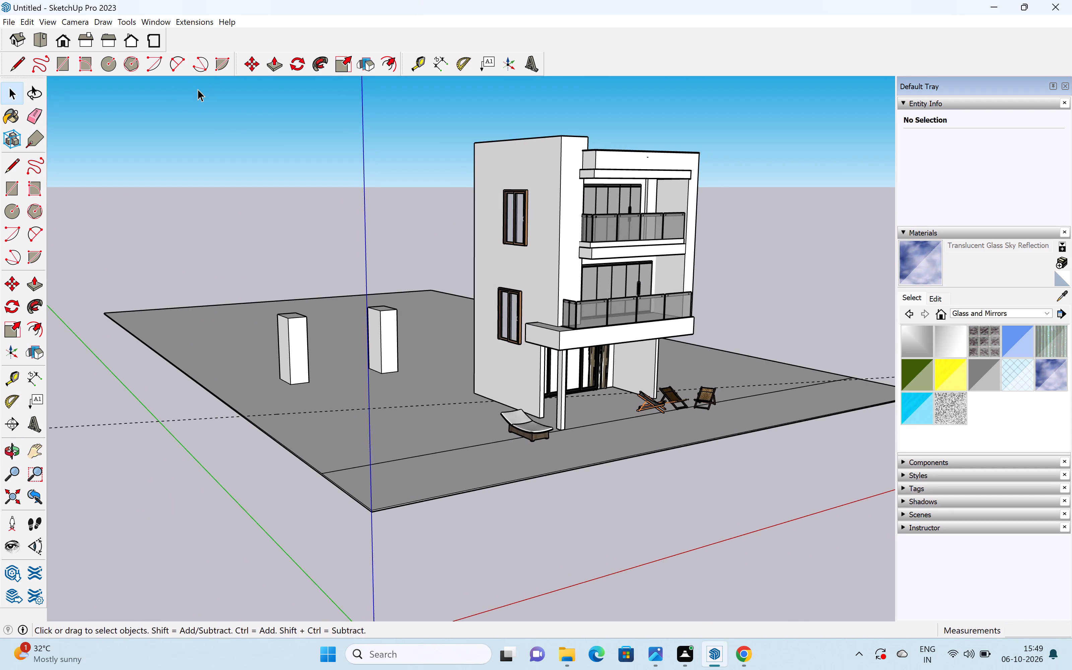
# Delete the dashed guide line crossing the plot in front of the building.
pyautogui.scroll(1, 617, 397)
pyautogui.click(619, 393)
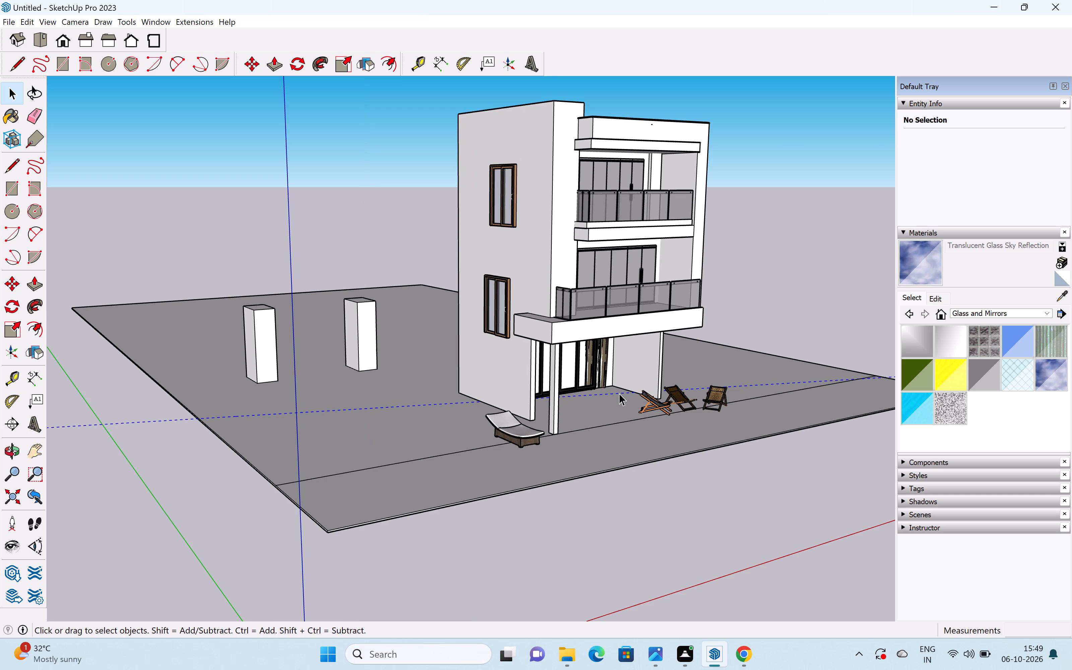
pyautogui.press('Delete')
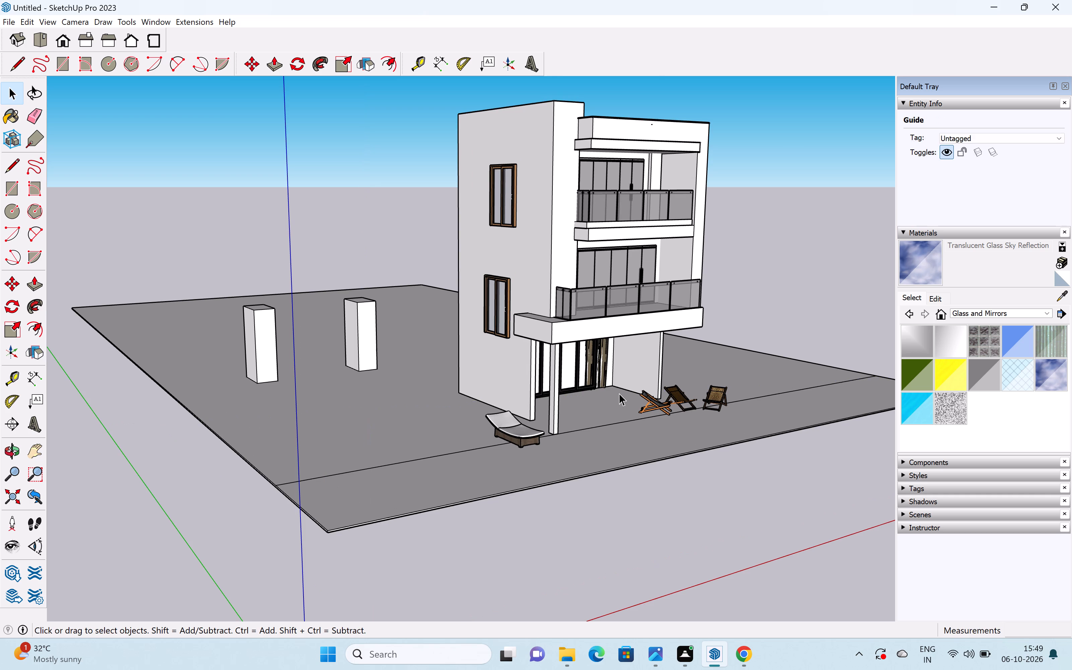
# Delete the ground line segment running from the front column past the deck chairs.
pyautogui.scroll(-7, 619, 396)
pyautogui.moveTo(636, 414); pyautogui.dragTo(537, 441, button='middle')
pyautogui.scroll(7, 537, 441)
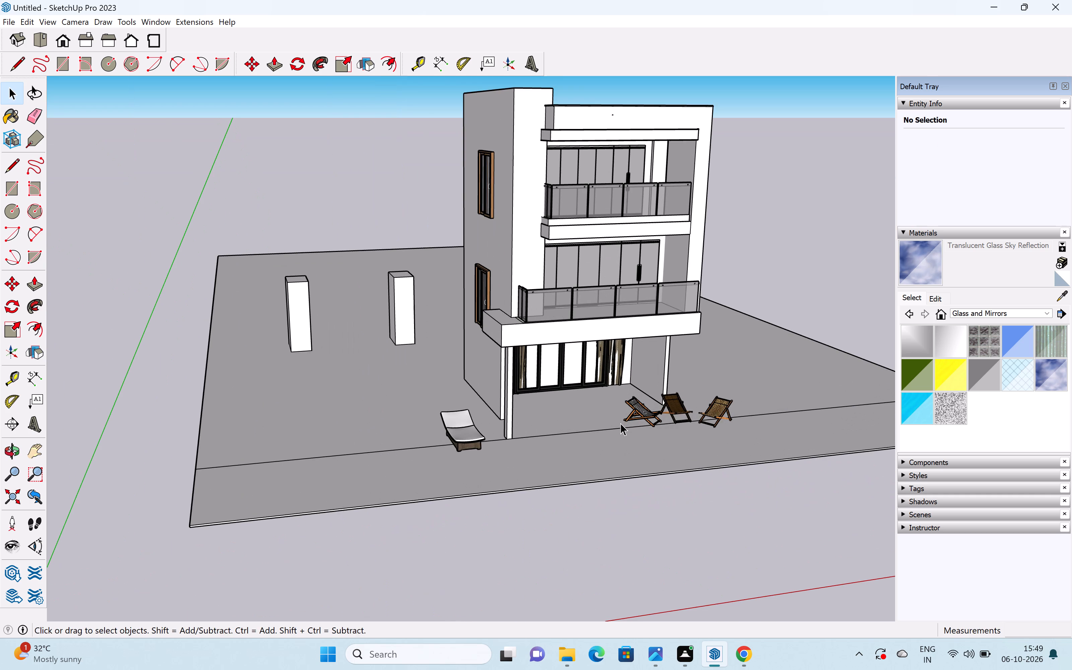
pyautogui.scroll(5, 590, 433)
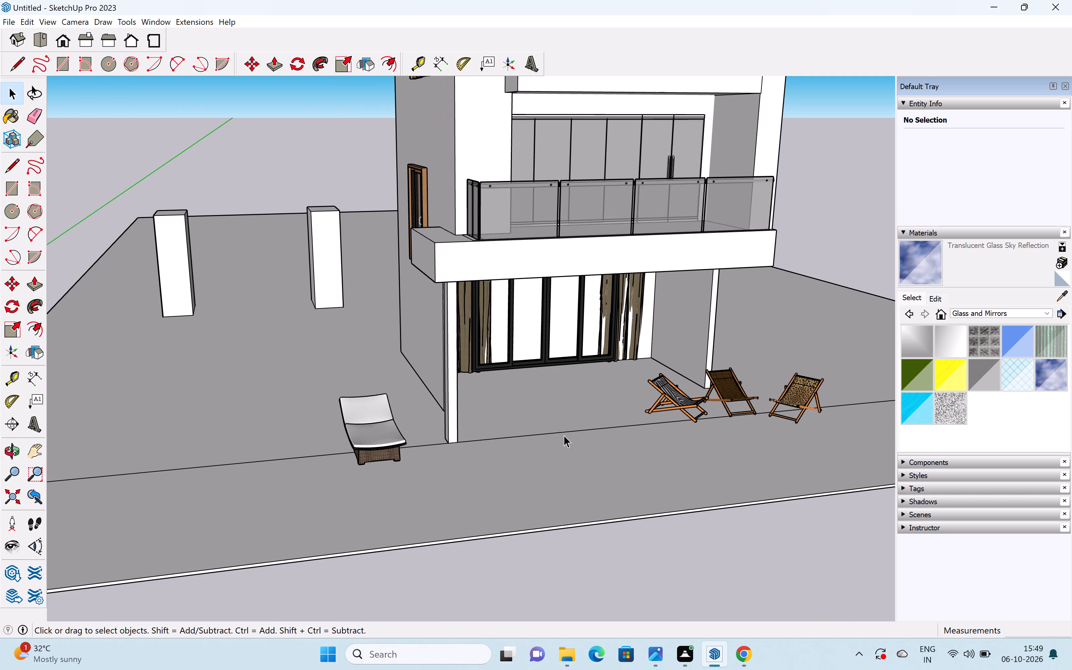
pyautogui.click(563, 434)
pyautogui.press('Delete')
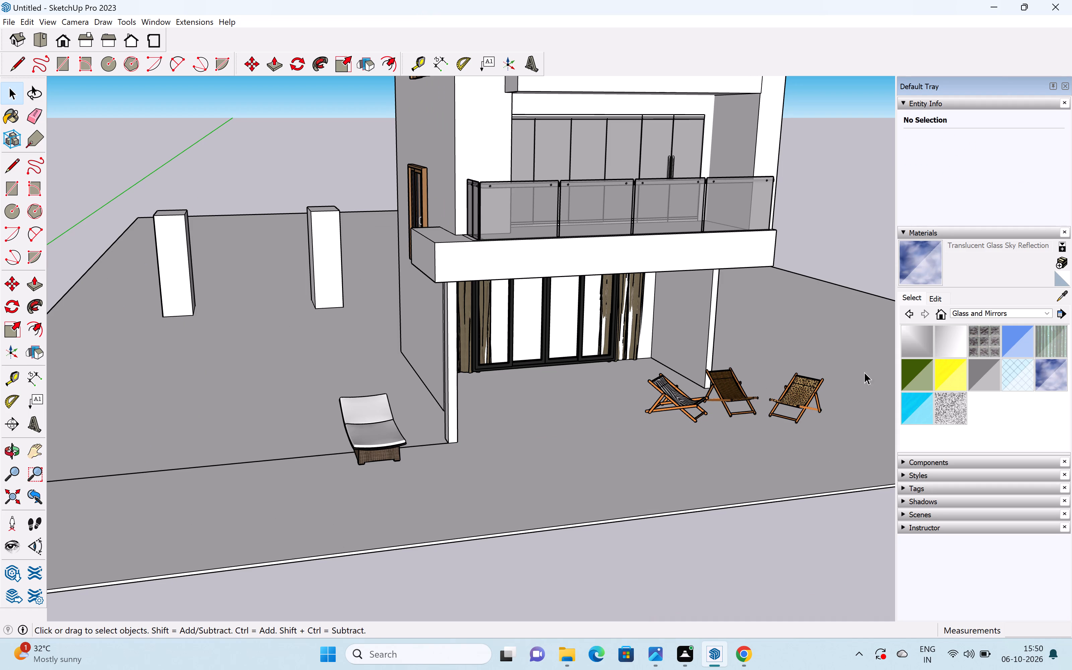
# Paint the plot's ground surface around the building with the Field Rectangle Tile material from the Tile collection.
pyautogui.click(975, 317)
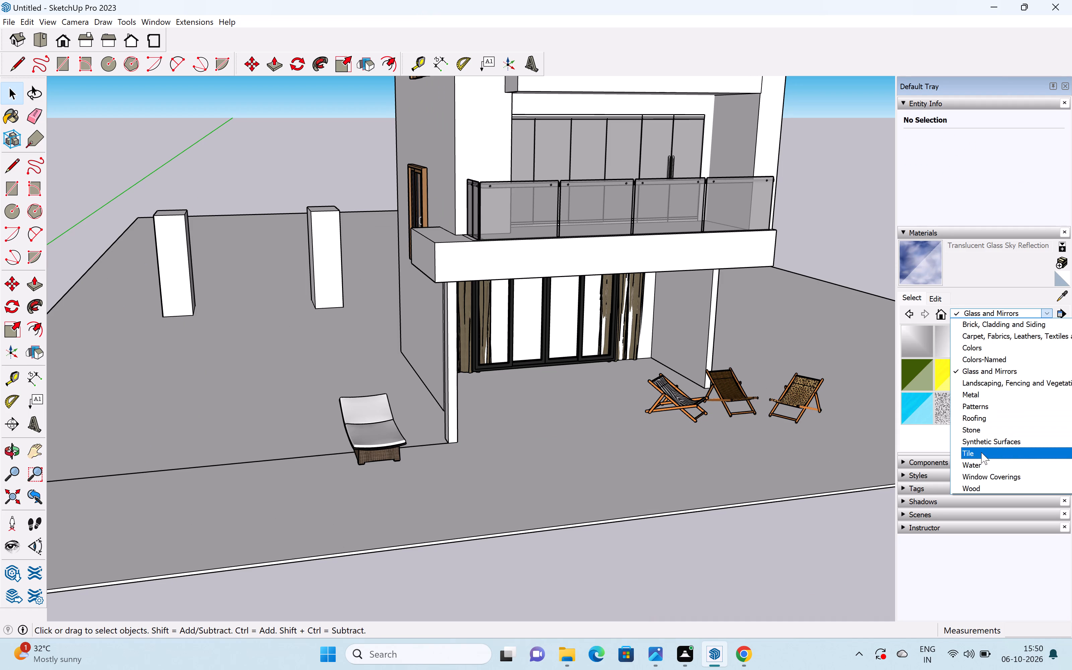
pyautogui.click(981, 456)
pyautogui.click(958, 378)
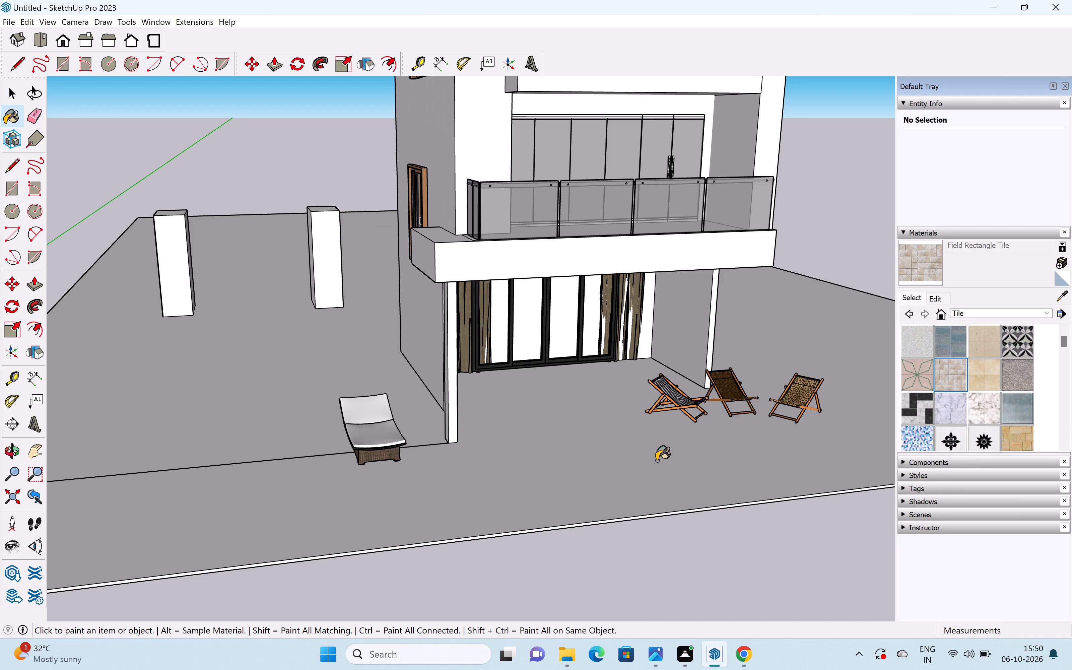
pyautogui.click(656, 461)
pyautogui.scroll(-11, 660, 458)
pyautogui.press('space')
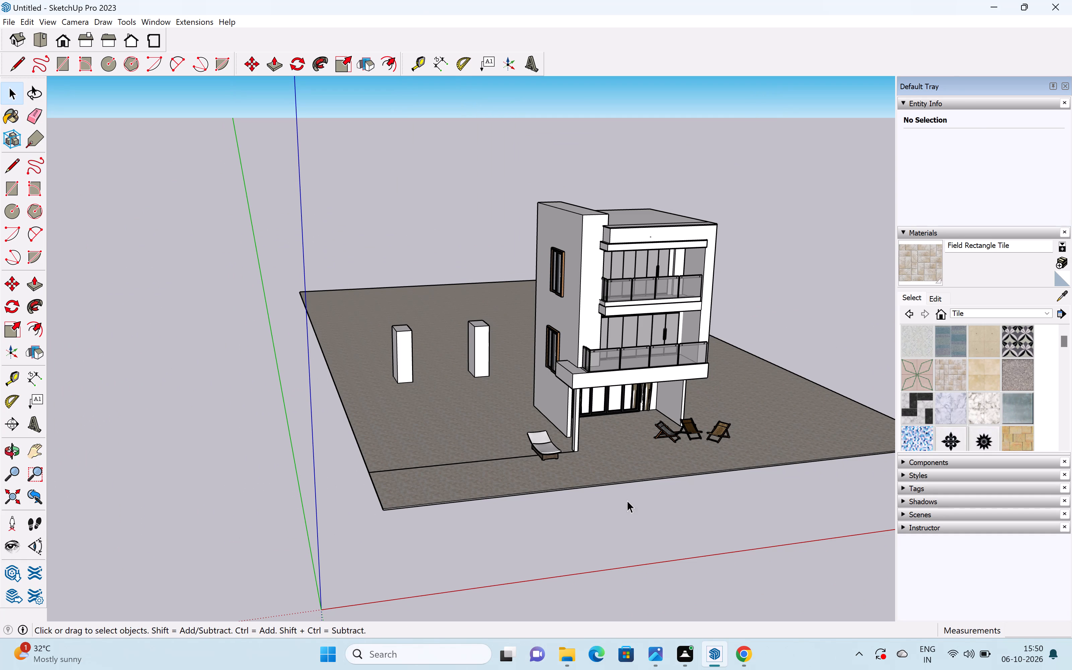
# Delete the remaining ground line running from the plot's side edge past the lounger to the front column.
pyautogui.click(623, 530)
pyautogui.click(453, 464)
pyautogui.press('Delete')
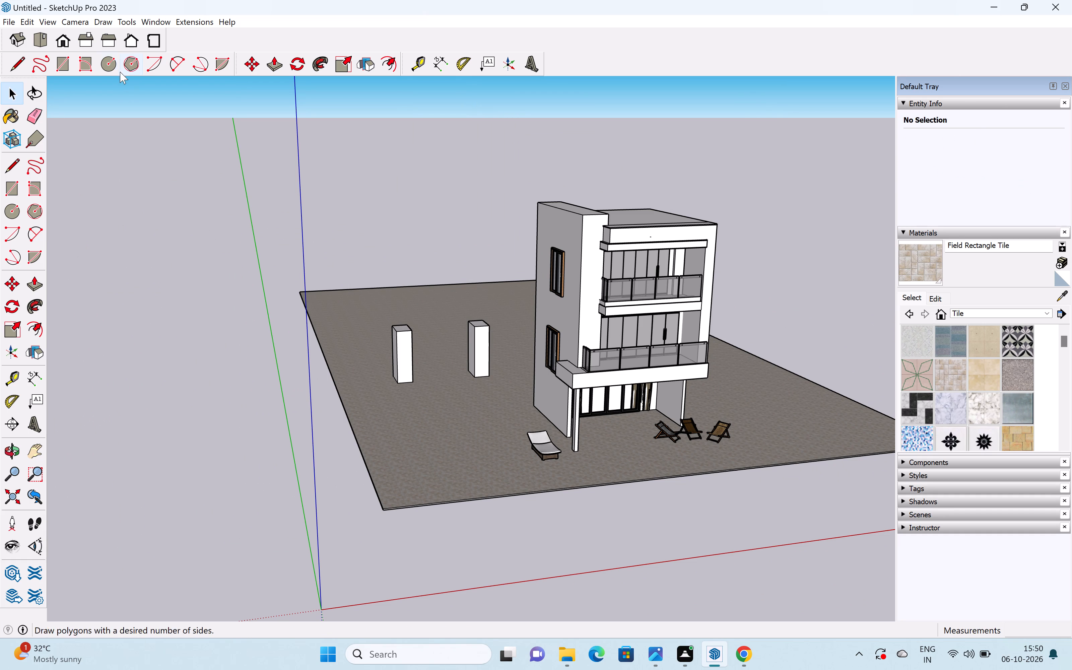
# Import the "plants" model from the Downloads folder into the scene.
pyautogui.click(16, 23)
pyautogui.click(101, 212)
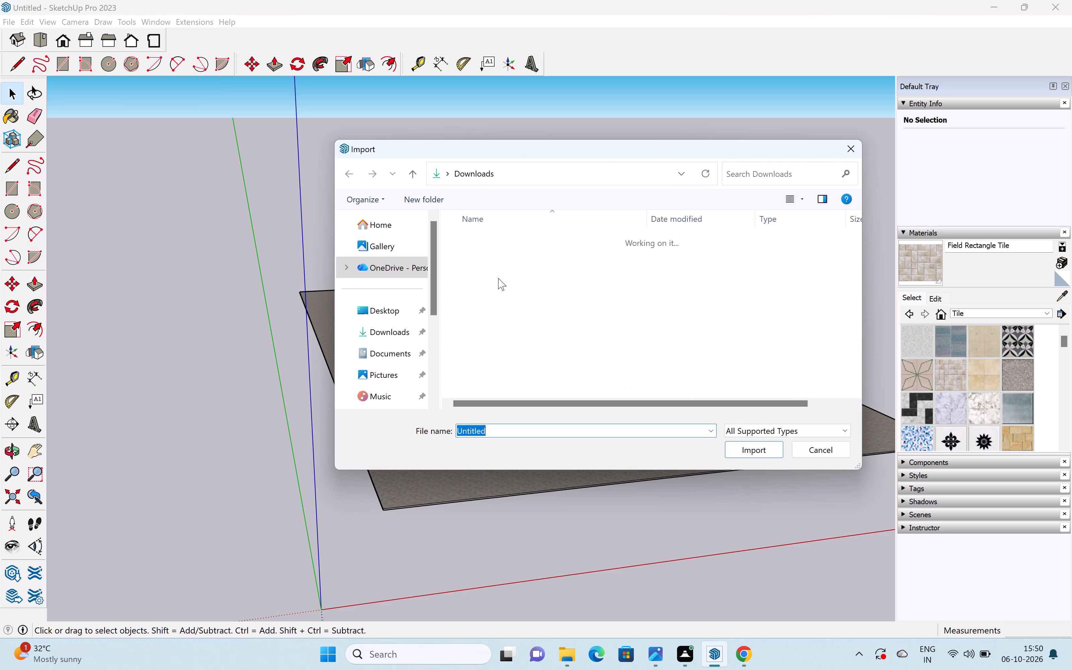
pyautogui.scroll(-2, 506, 283)
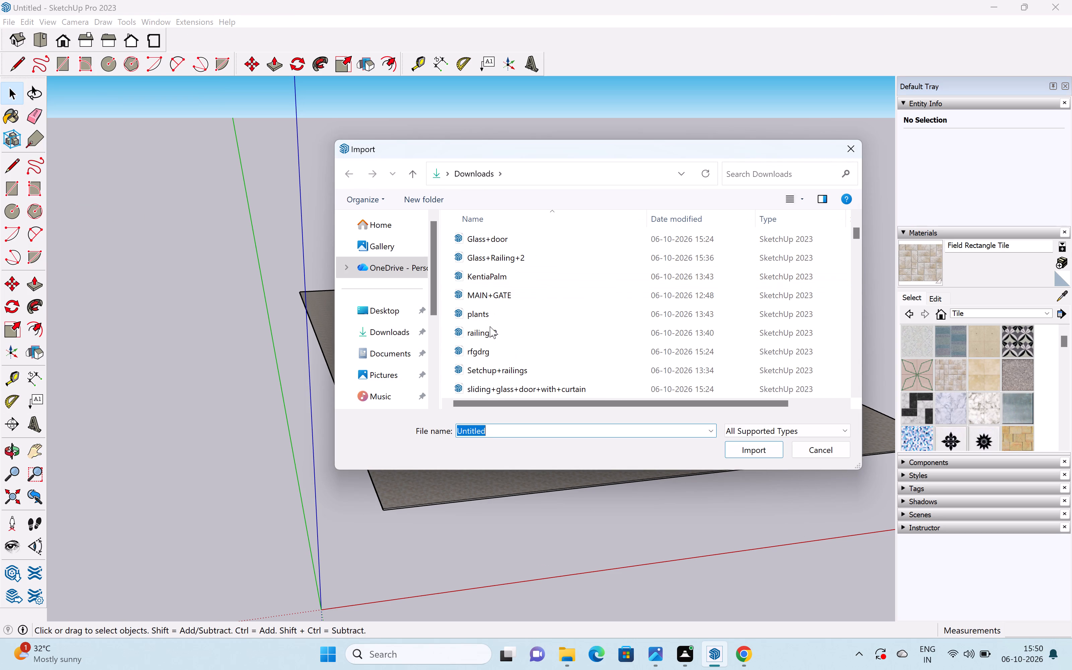
pyautogui.scroll(-2, 491, 327)
pyautogui.scroll(1, 515, 296)
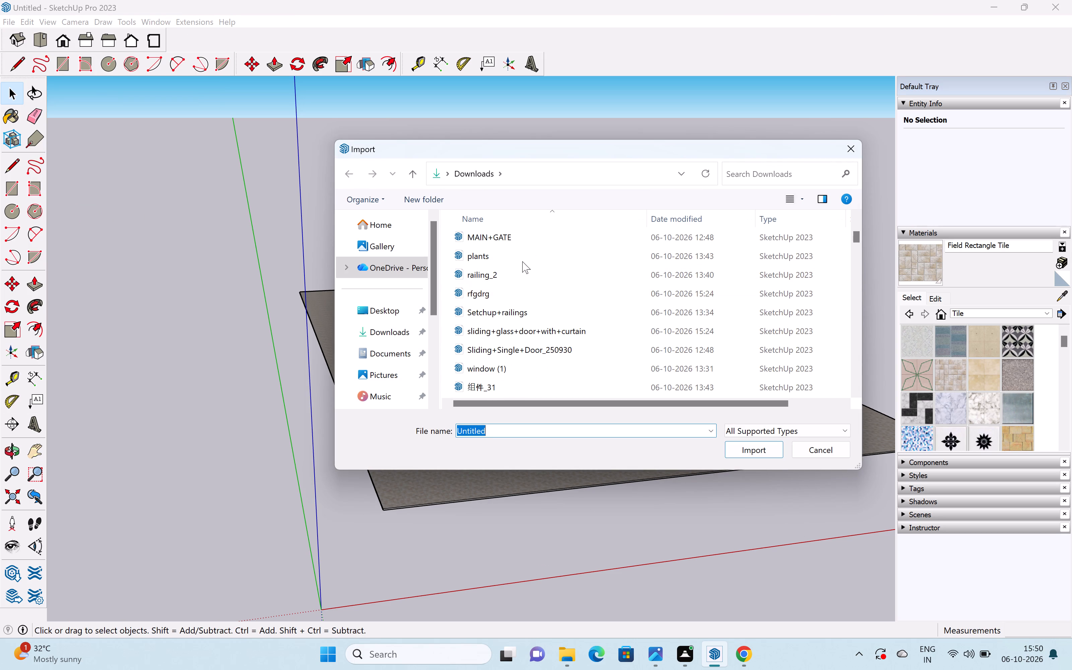
pyautogui.click(522, 260)
pyautogui.click(731, 455)
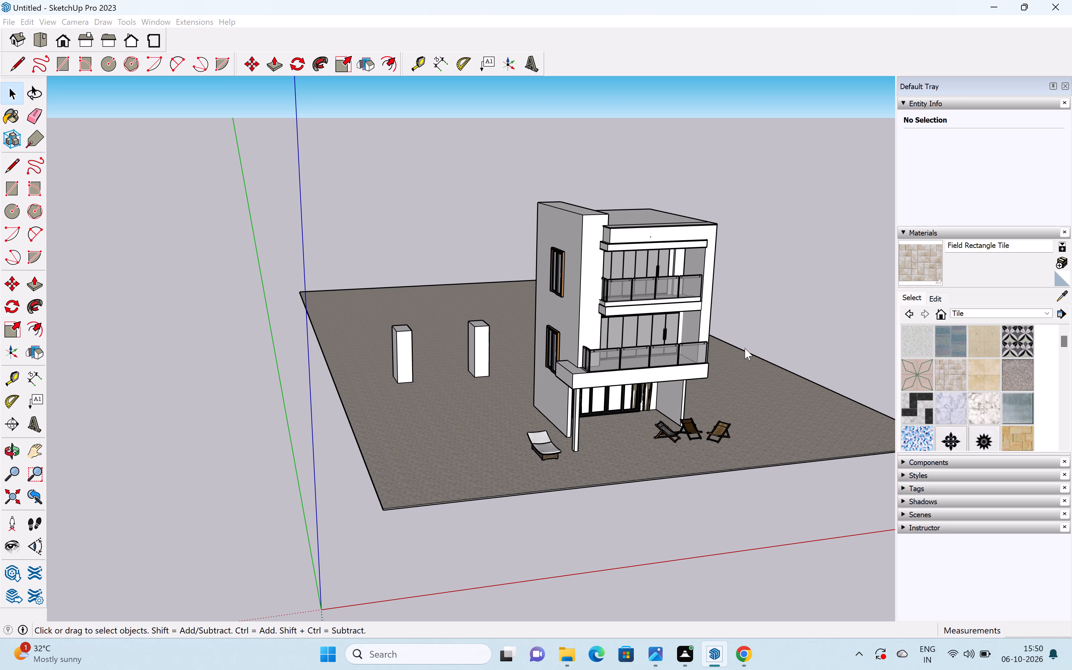
pyautogui.moveTo(736, 327); pyautogui.dragTo(505, 341, button='middle')
pyautogui.keyDown('shift'); pyautogui.moveTo(656, 399); pyautogui.dragTo(518, 390, button='middle'); pyautogui.keyUp('shift')
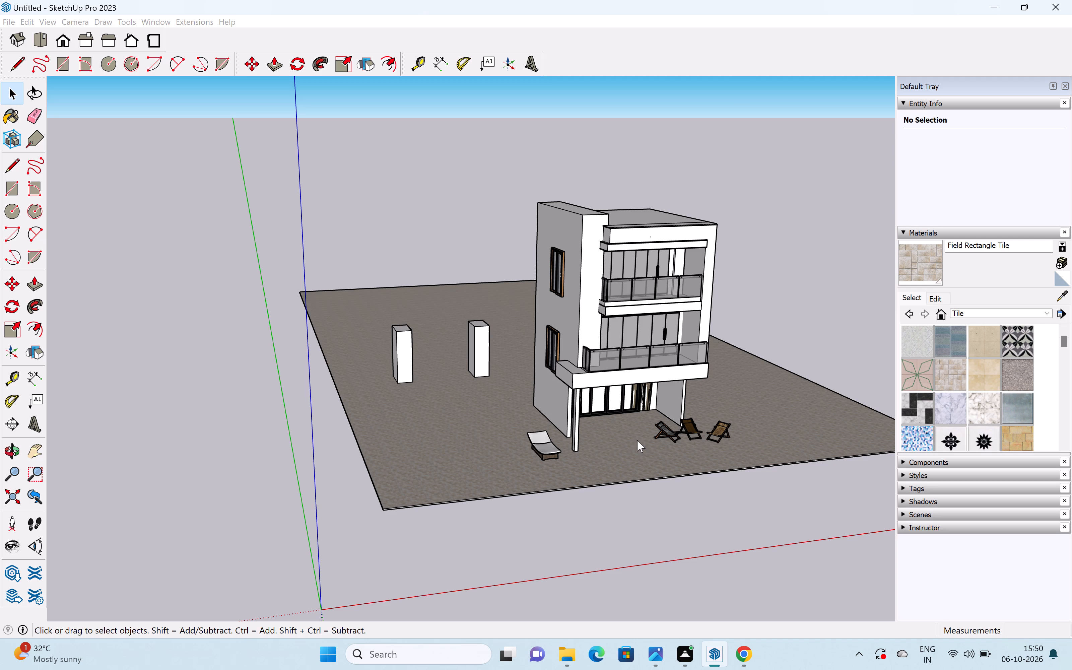
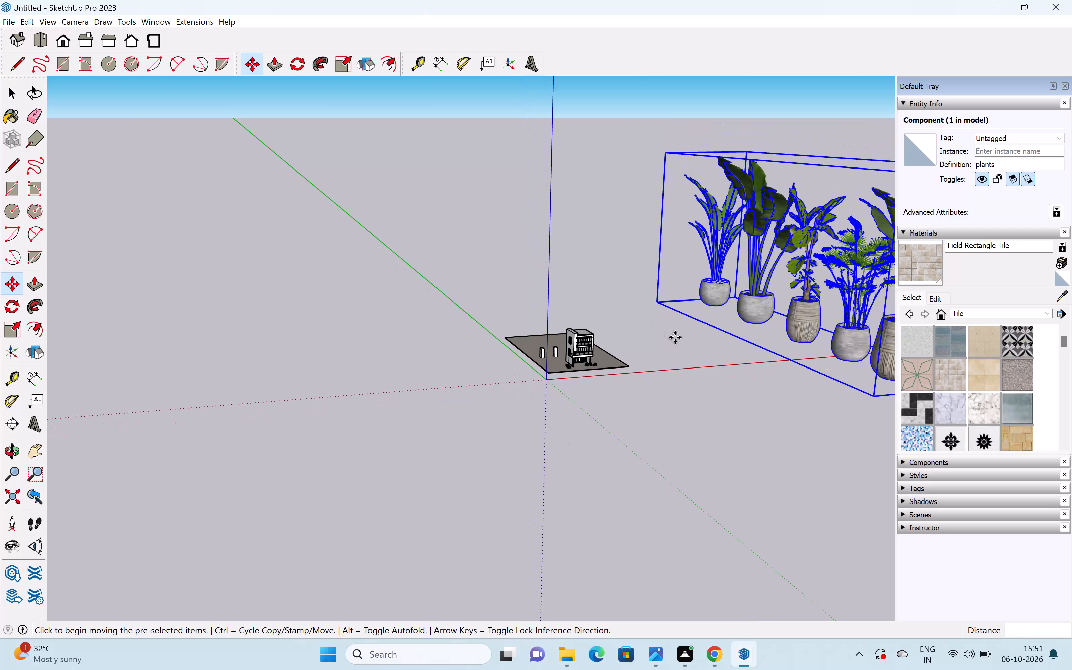
# Scale the plants component by 0.50 along each of the green, red and blue axes.
pyautogui.keyDown('shift'); pyautogui.moveTo(675, 337); pyautogui.dragTo(531, 333, button='middle'); pyautogui.keyUp('shift')
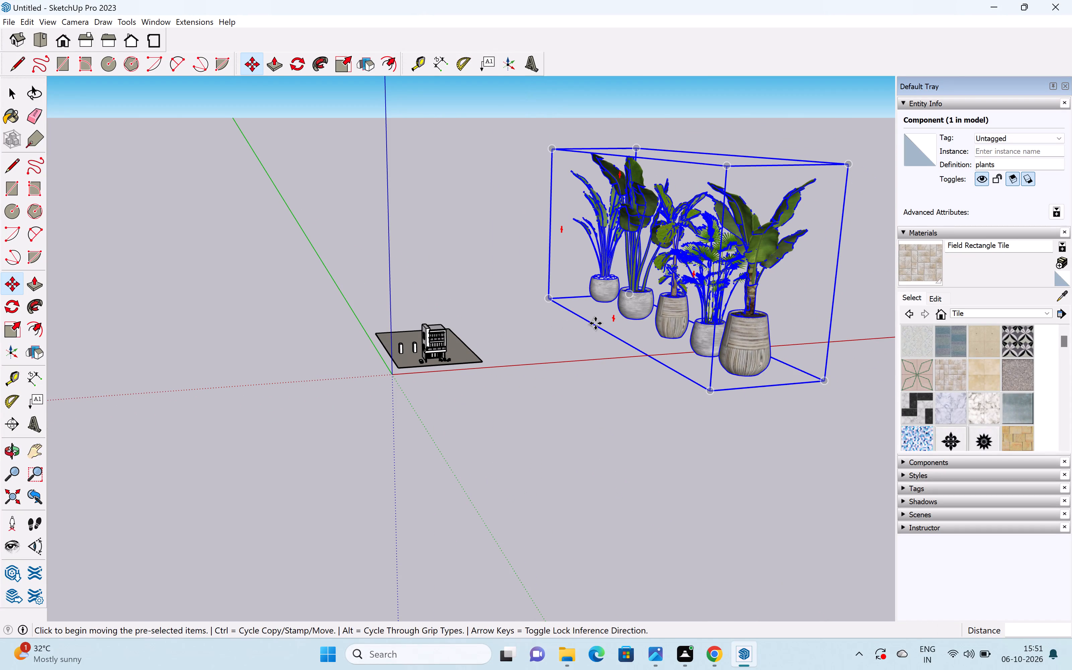
pyautogui.press('s')
pyautogui.moveTo(779, 282); pyautogui.dragTo(741, 271)
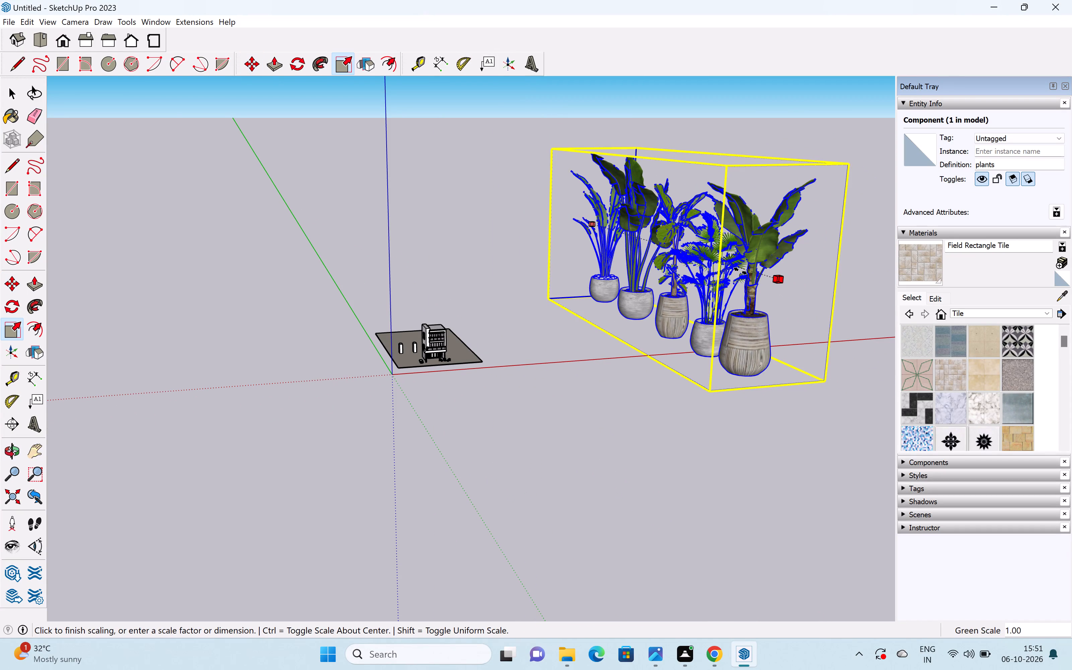
pyautogui.moveTo(741, 271); pyautogui.dragTo(669, 248)
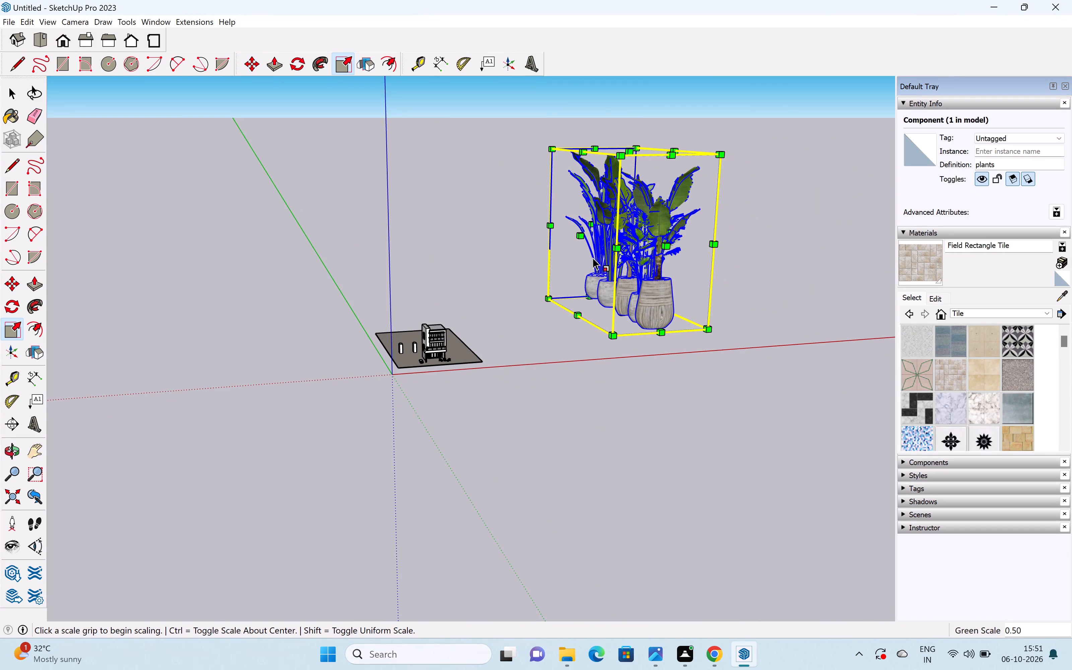
pyautogui.moveTo(582, 234); pyautogui.dragTo(626, 238)
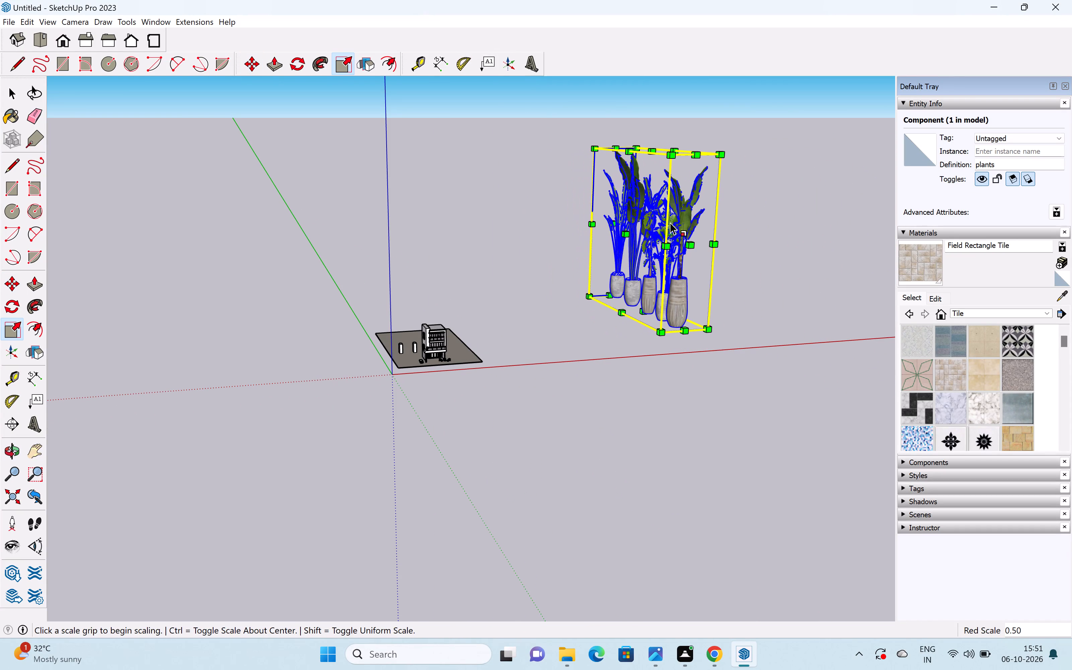
pyautogui.moveTo(652, 148); pyautogui.dragTo(664, 248)
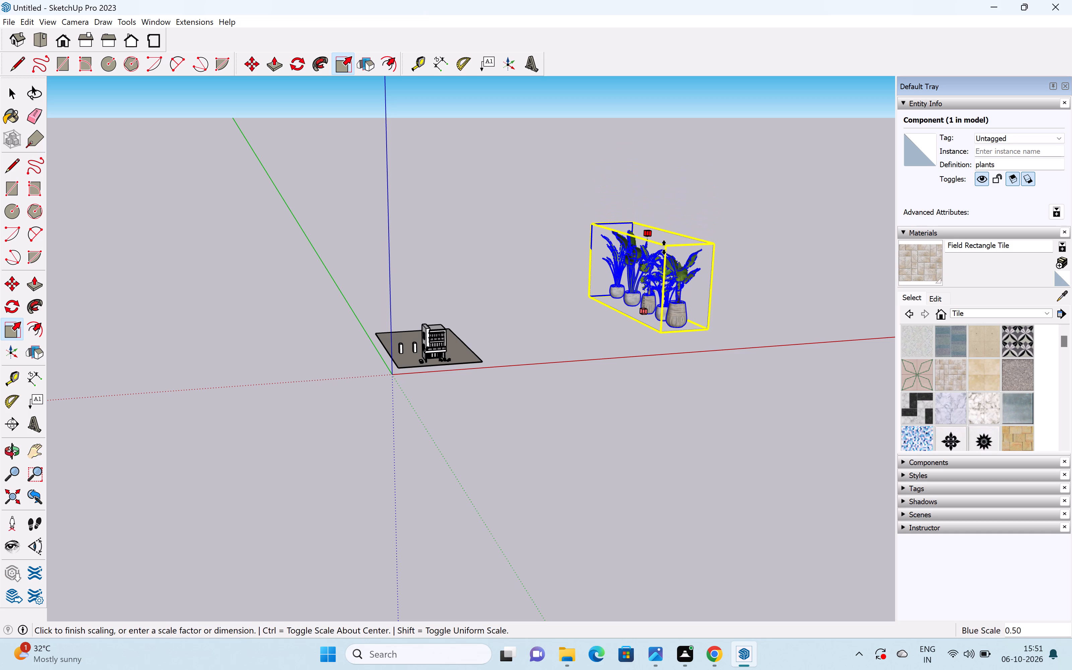
pyautogui.moveTo(664, 248); pyautogui.dragTo(664, 248)
# Scale the plants along the red axis by 0.84 and again by 0.73, and shorten the row along the green axis.
pyautogui.scroll(6, 684, 316)
pyautogui.moveTo(692, 281); pyautogui.dragTo(442, 335, button='middle')
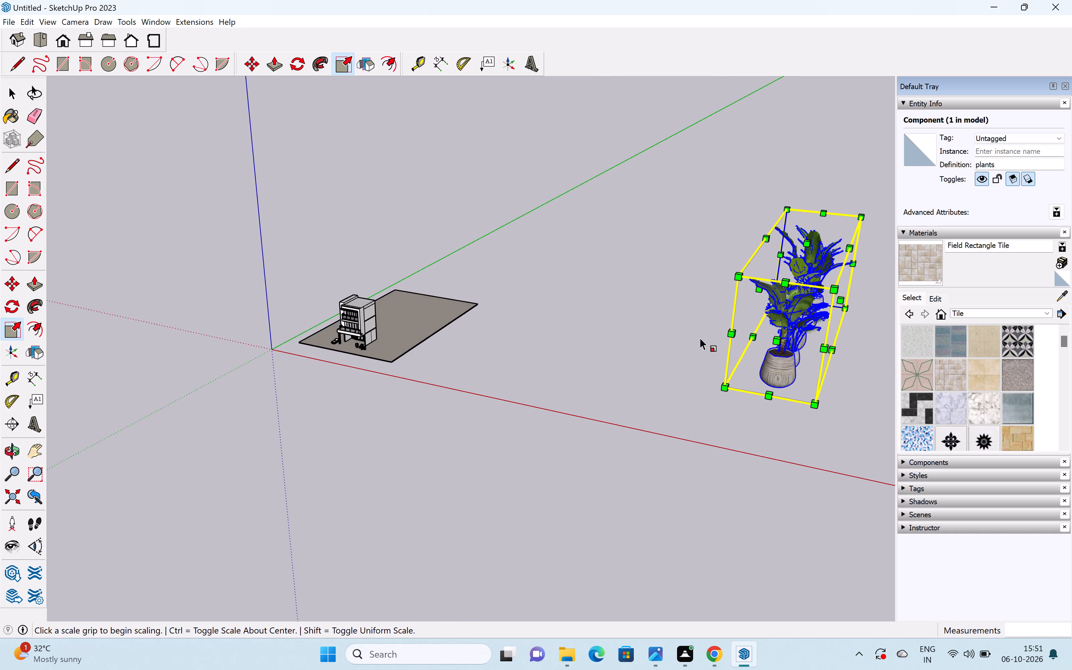
pyautogui.scroll(-2, 765, 321)
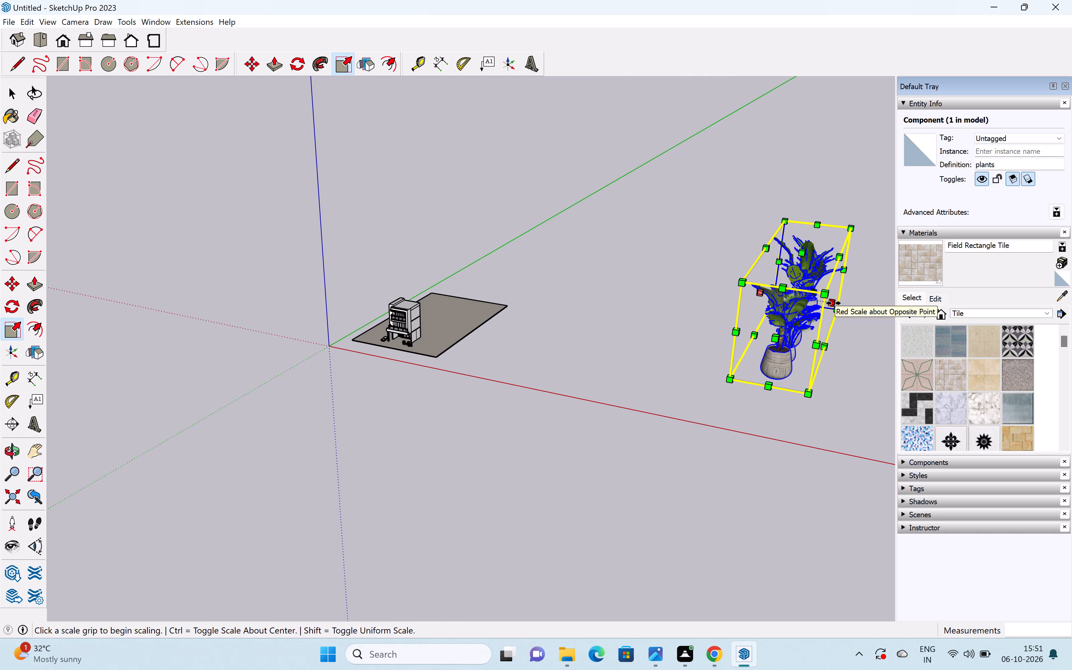
pyautogui.moveTo(833, 303); pyautogui.dragTo(819, 307)
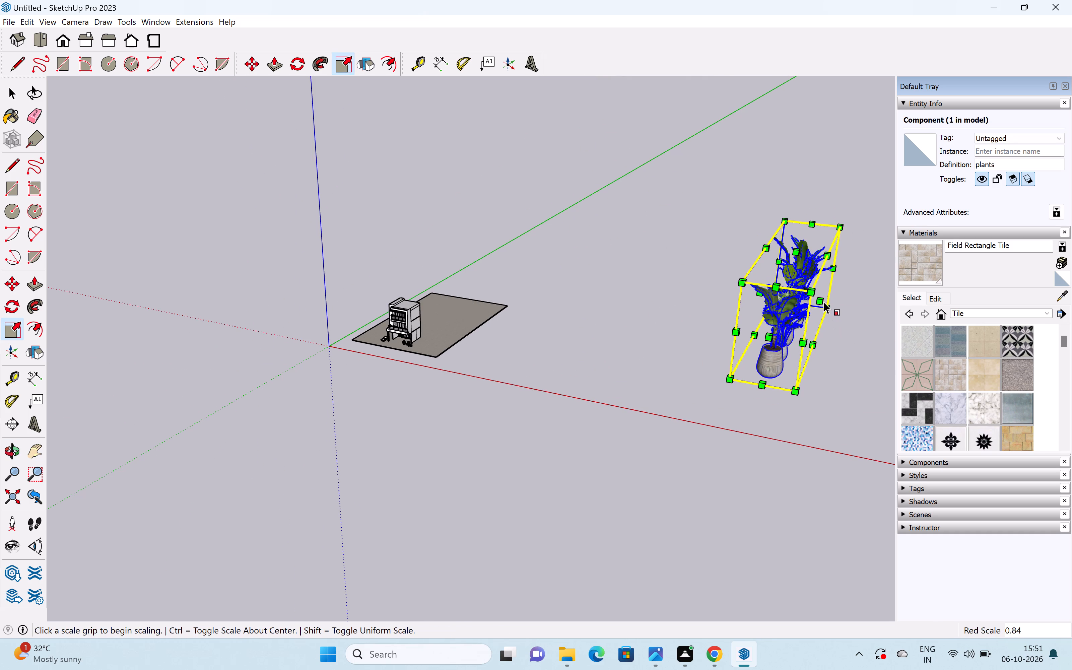
pyautogui.moveTo(823, 301); pyautogui.dragTo(803, 301)
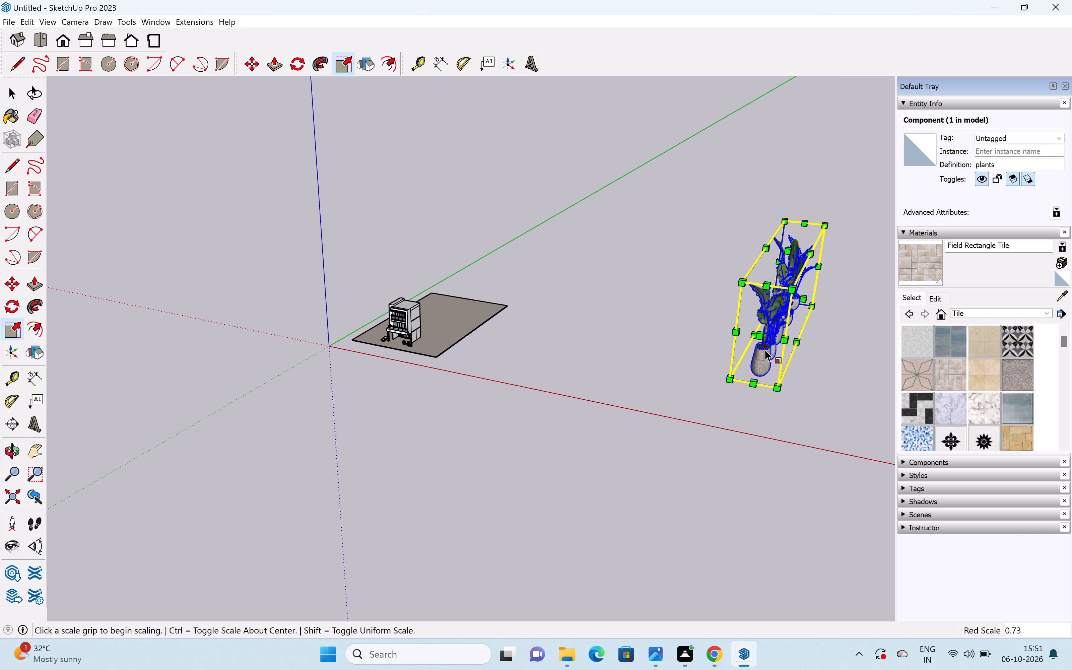
pyautogui.moveTo(761, 335); pyautogui.dragTo(776, 316)
pyautogui.press('space')
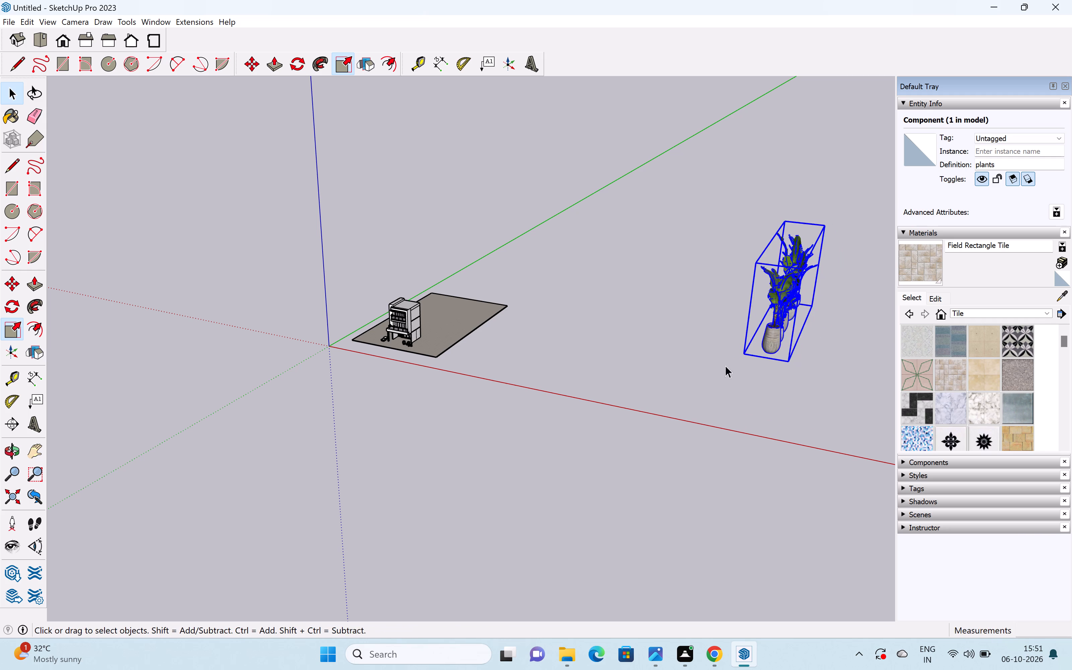
pyautogui.click(723, 374)
# Scale the plants' height along the blue axis by 0.50.
pyautogui.moveTo(630, 359); pyautogui.dragTo(711, 340, button='middle')
pyautogui.scroll(2, 739, 281)
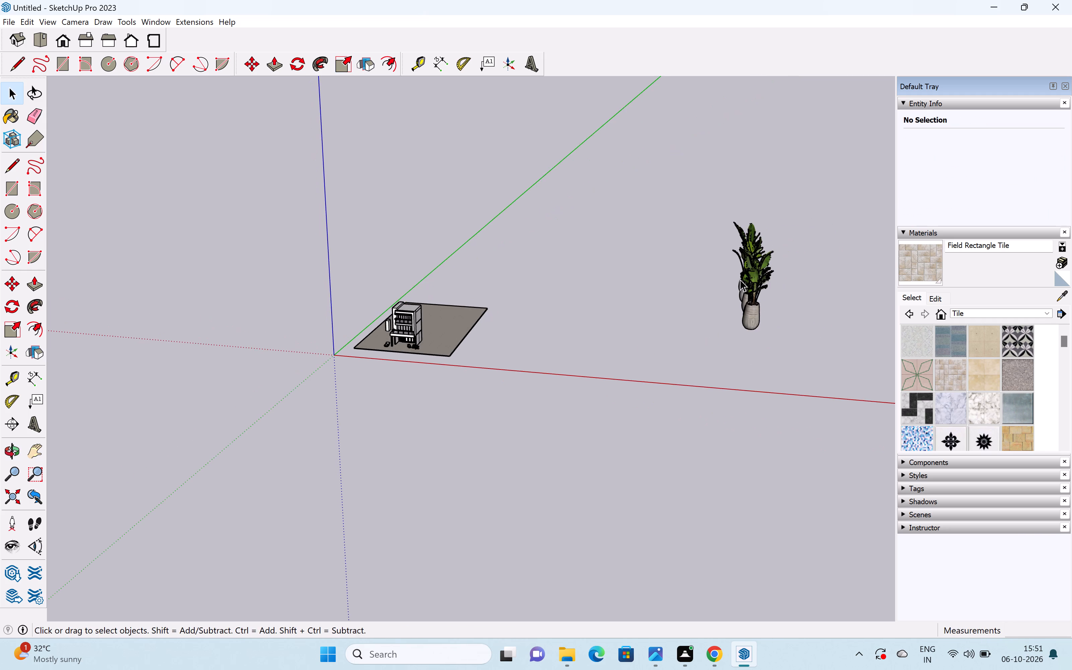
pyautogui.scroll(3, 740, 279)
pyautogui.press('s')
pyautogui.scroll(5, 765, 232)
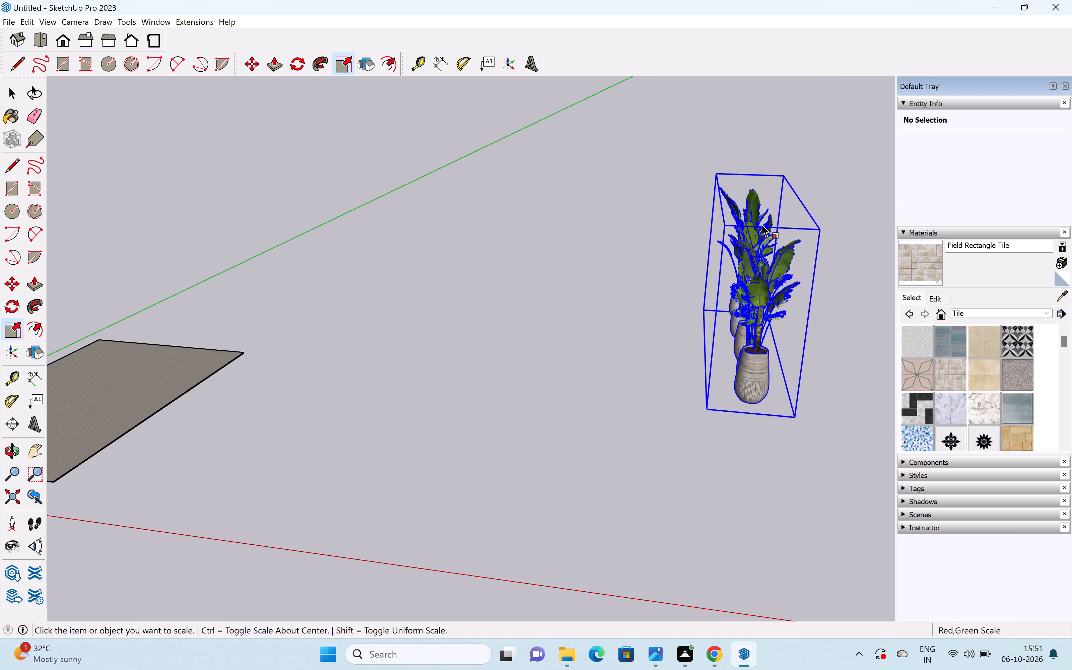
pyautogui.press('s')
pyautogui.moveTo(758, 196); pyautogui.dragTo(760, 281)
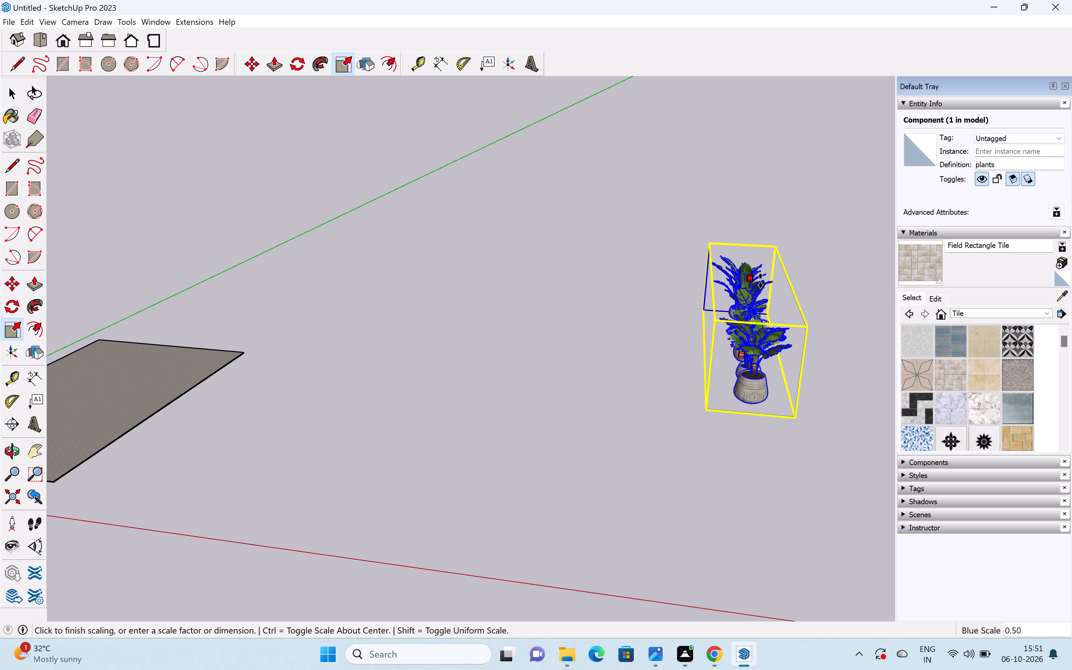
pyautogui.moveTo(760, 281); pyautogui.dragTo(761, 281)
pyautogui.press('space')
pyautogui.click(643, 397)
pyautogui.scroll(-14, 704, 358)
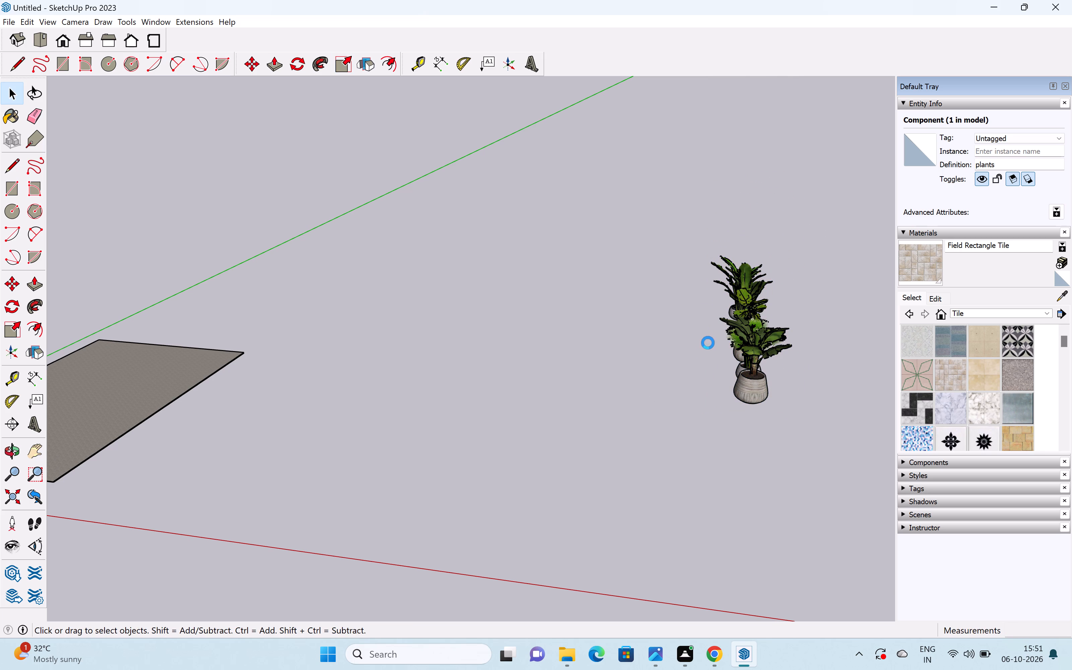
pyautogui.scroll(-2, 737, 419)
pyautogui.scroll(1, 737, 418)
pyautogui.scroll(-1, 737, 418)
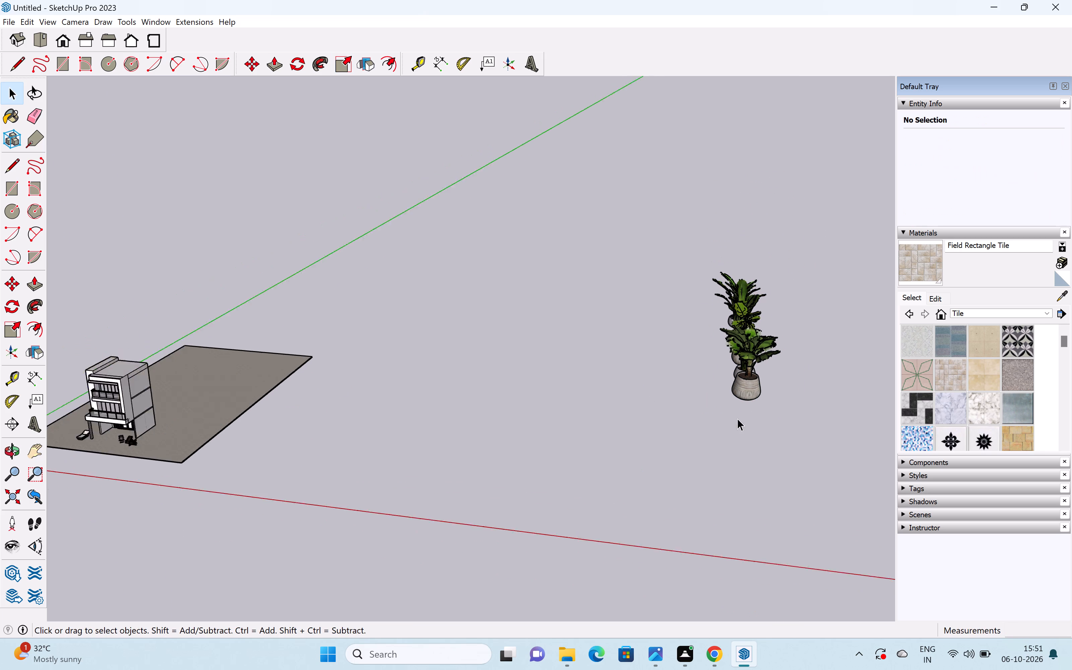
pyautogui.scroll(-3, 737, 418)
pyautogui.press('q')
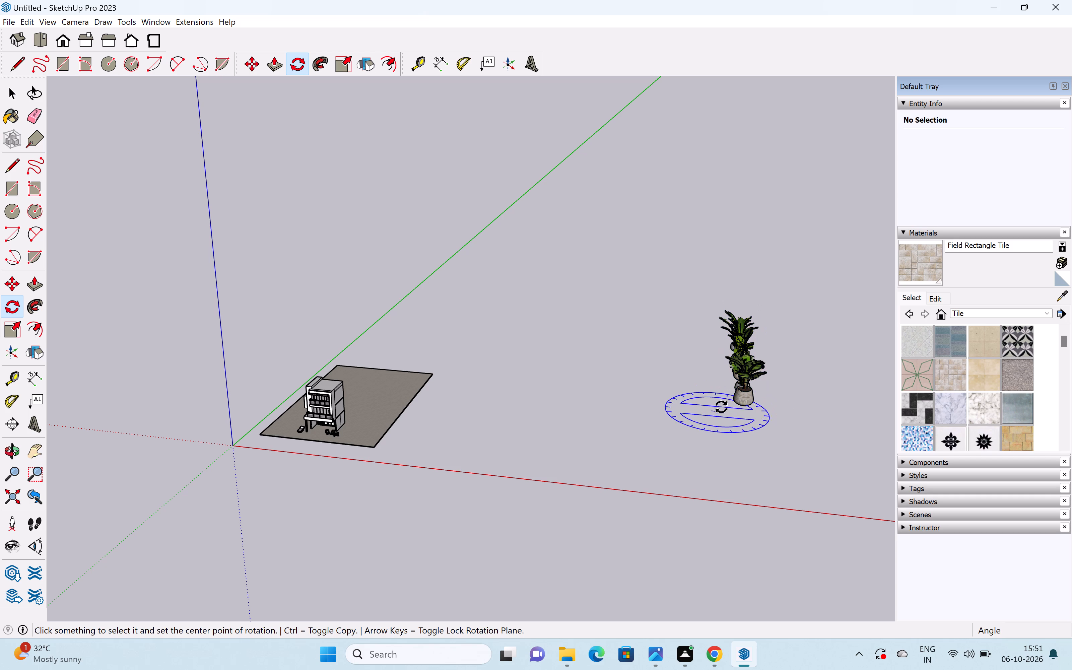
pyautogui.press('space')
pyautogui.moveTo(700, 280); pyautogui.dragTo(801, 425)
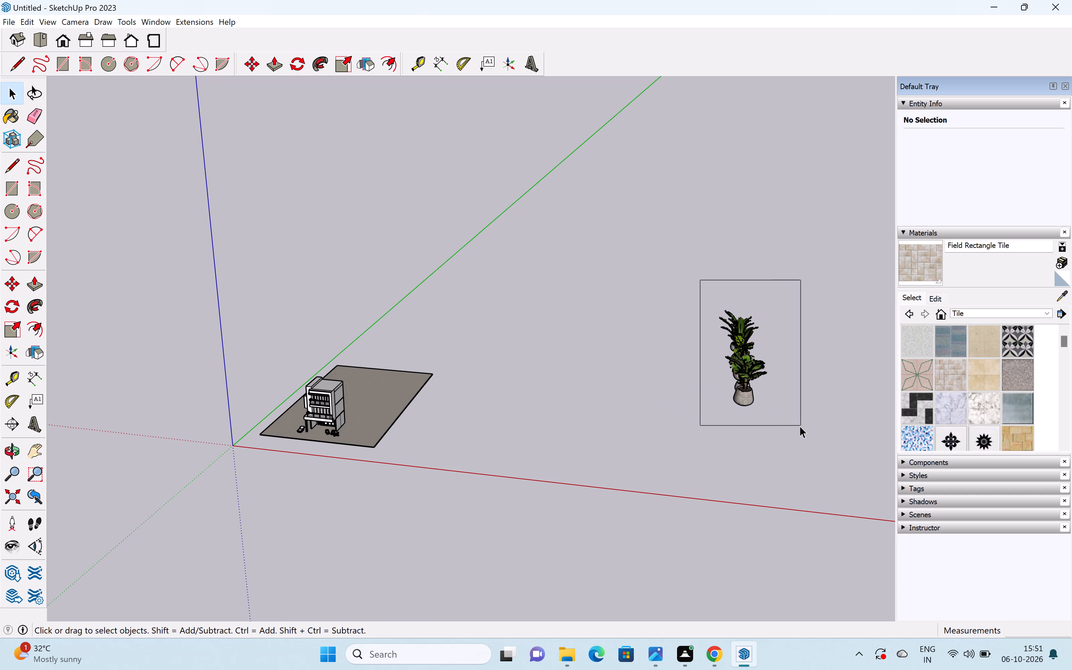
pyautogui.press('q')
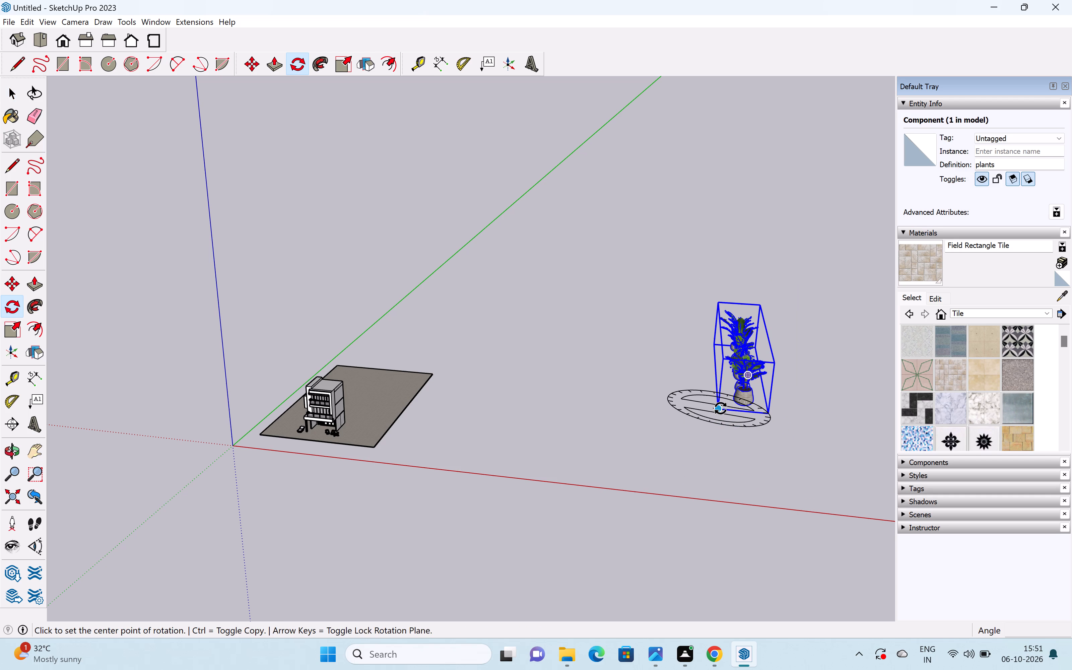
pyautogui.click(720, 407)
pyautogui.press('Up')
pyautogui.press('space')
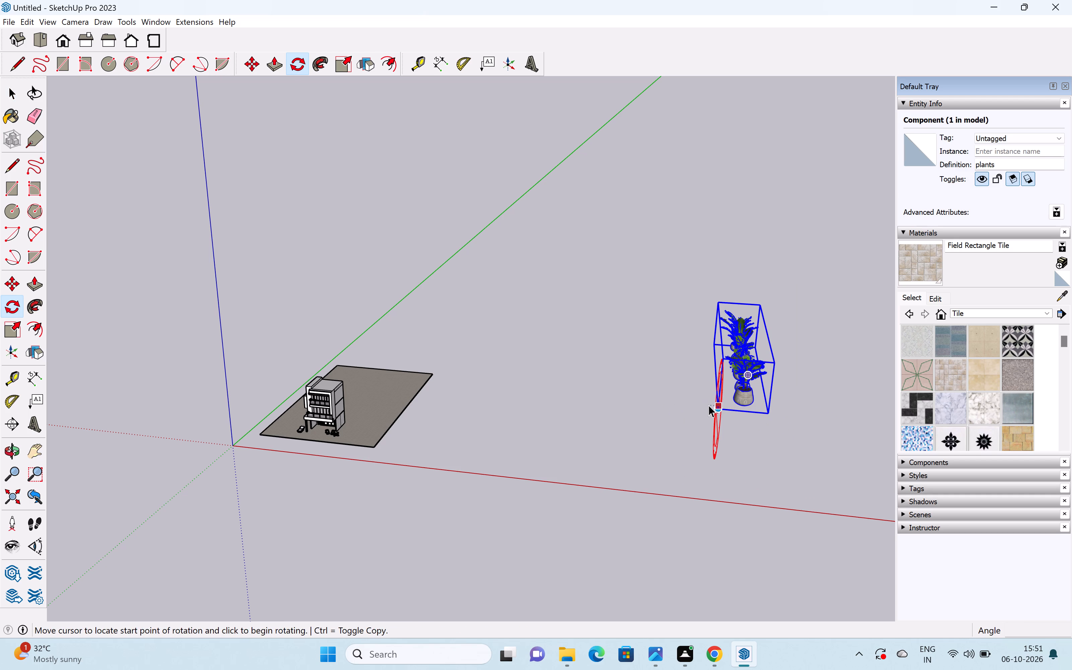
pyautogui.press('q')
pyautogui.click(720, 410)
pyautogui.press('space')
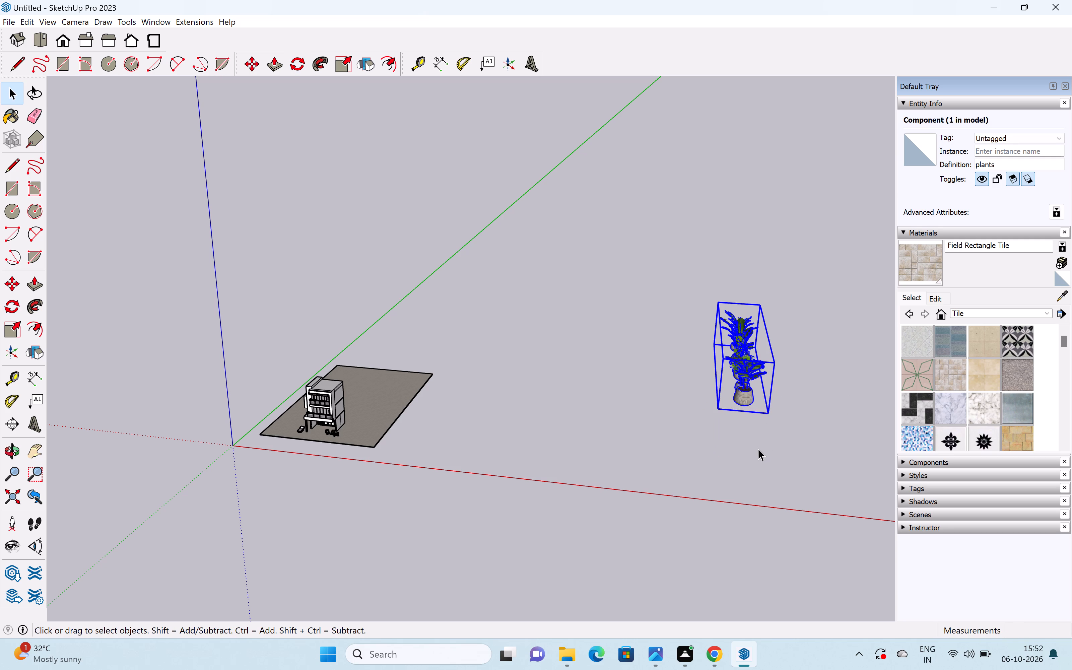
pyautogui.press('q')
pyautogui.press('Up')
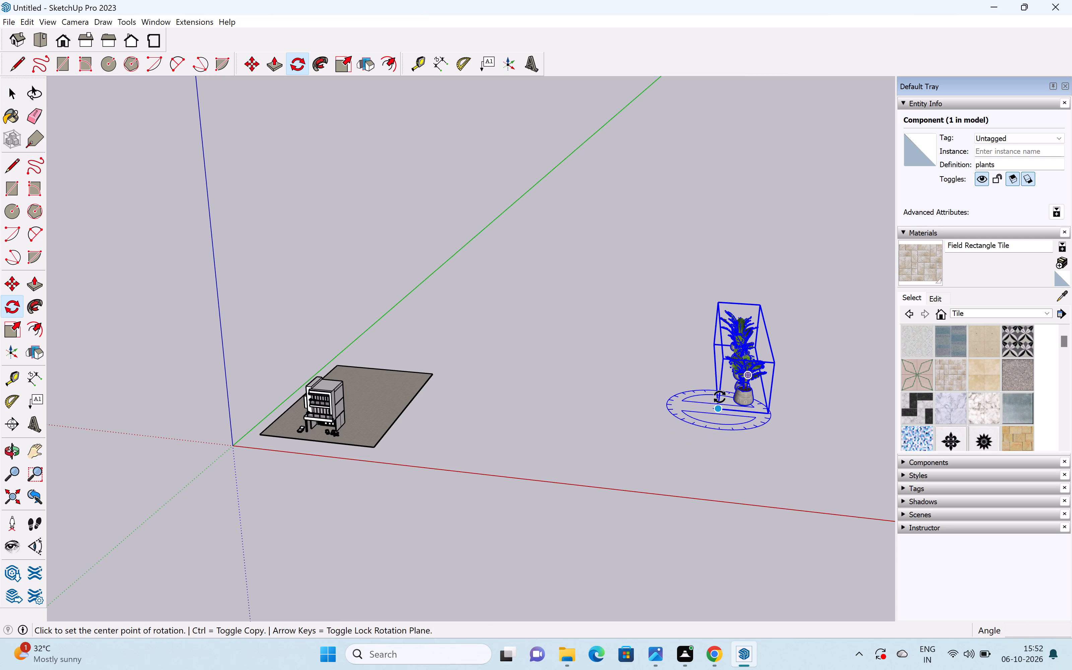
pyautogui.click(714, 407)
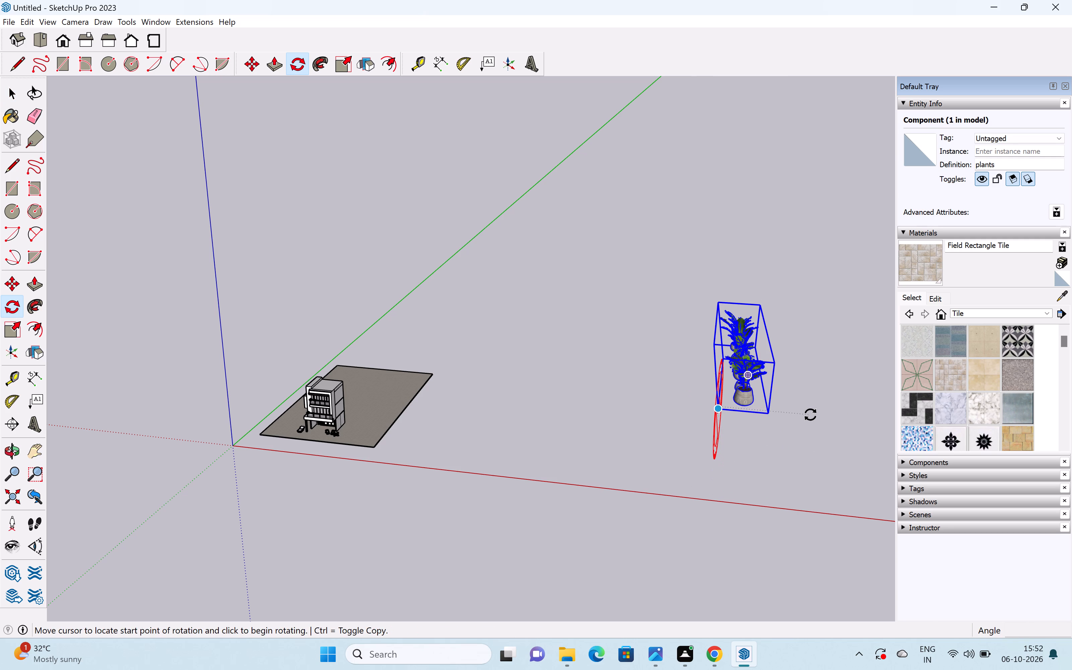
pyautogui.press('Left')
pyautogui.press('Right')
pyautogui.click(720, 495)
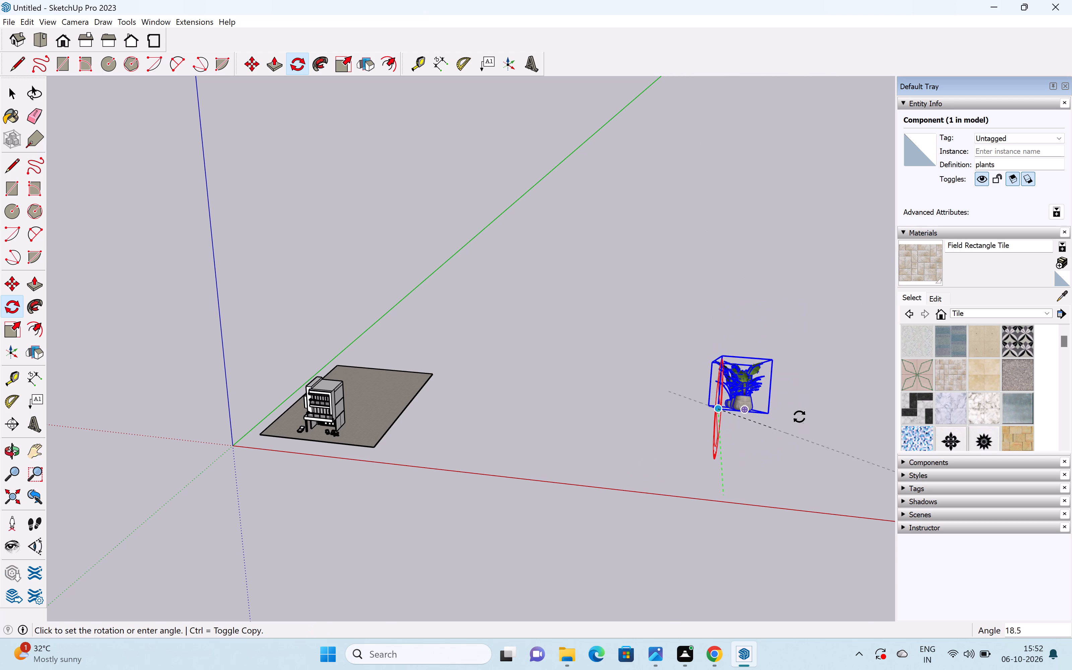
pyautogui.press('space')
# Rotate the plants about 80° in the horizontal plane around their bottom corner, bringing the row roughly parallel to the red axis.
pyautogui.press('q')
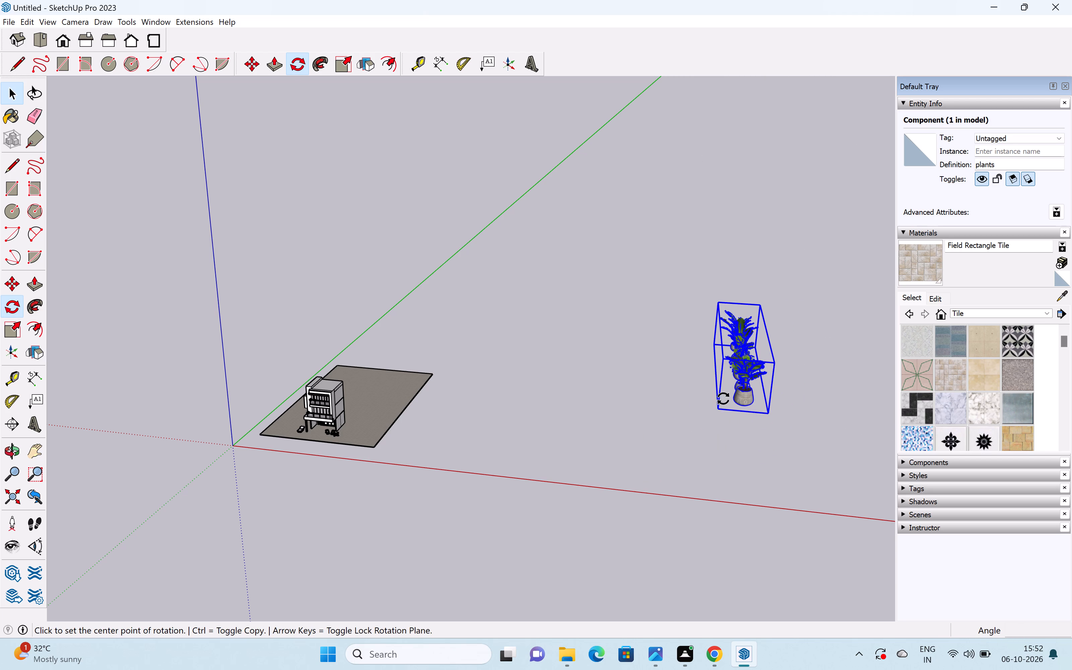
pyautogui.press('Up')
pyautogui.scroll(4, 724, 413)
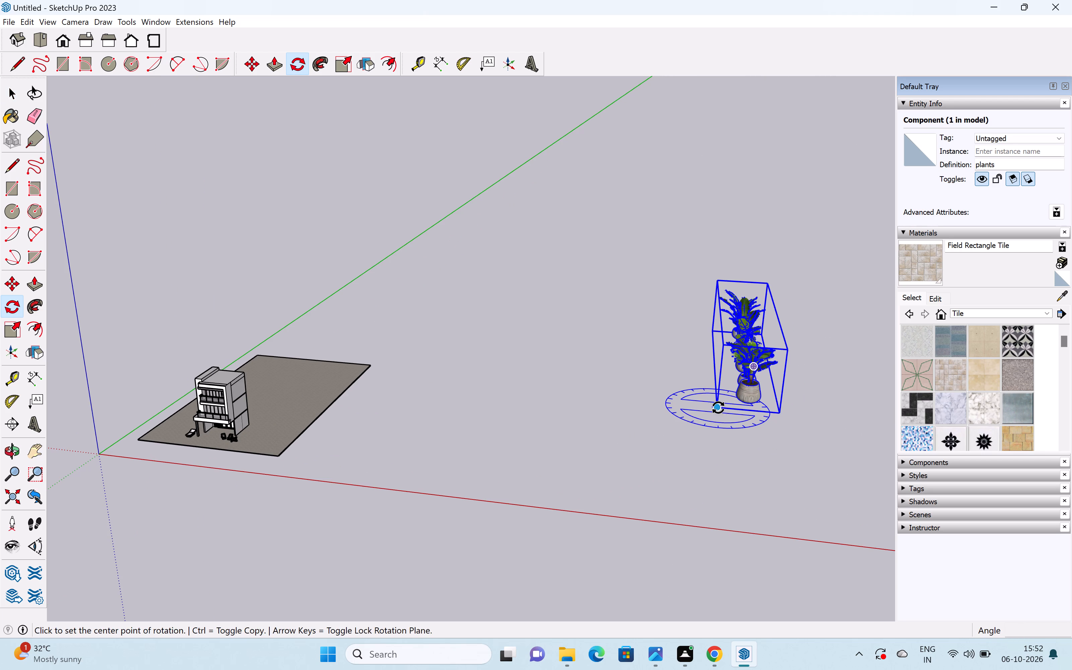
pyautogui.click(718, 408)
pyautogui.click(846, 413)
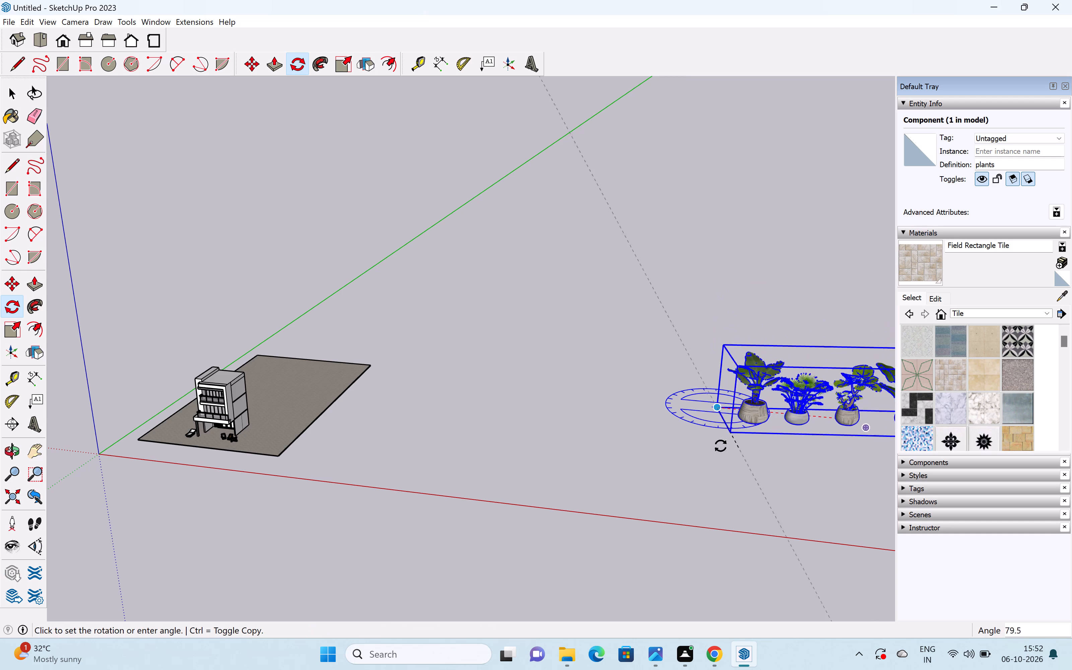
pyautogui.click(721, 441)
pyautogui.scroll(-7, 722, 441)
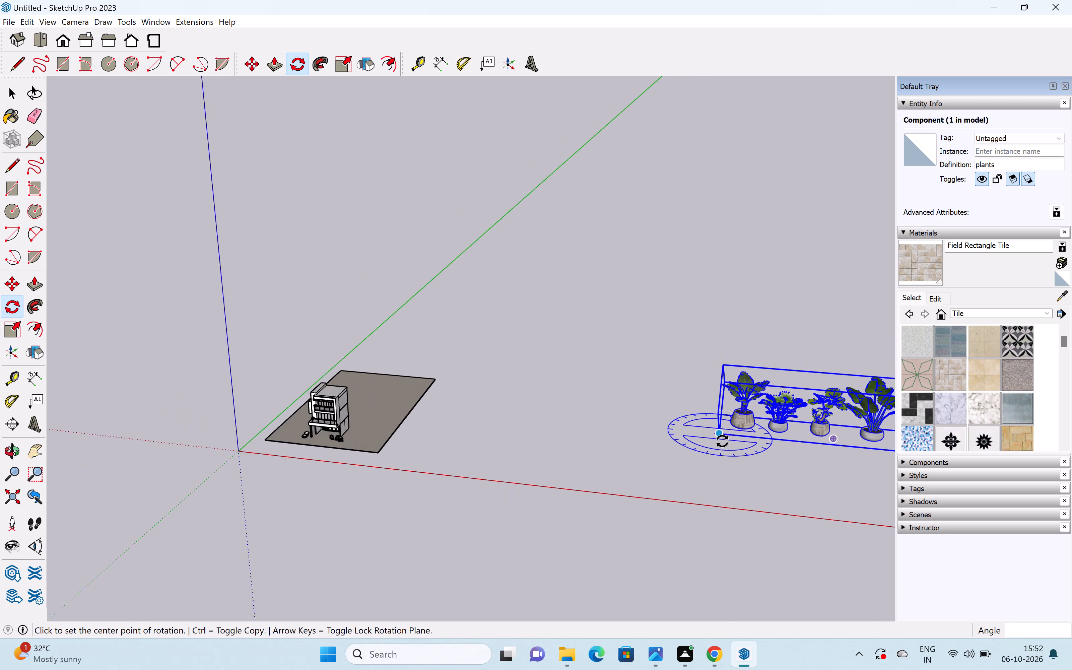
pyautogui.press('space')
# Move the plants component by its bottom corner to just outside the tiled plot, near the building.
pyautogui.scroll(-6, 722, 442)
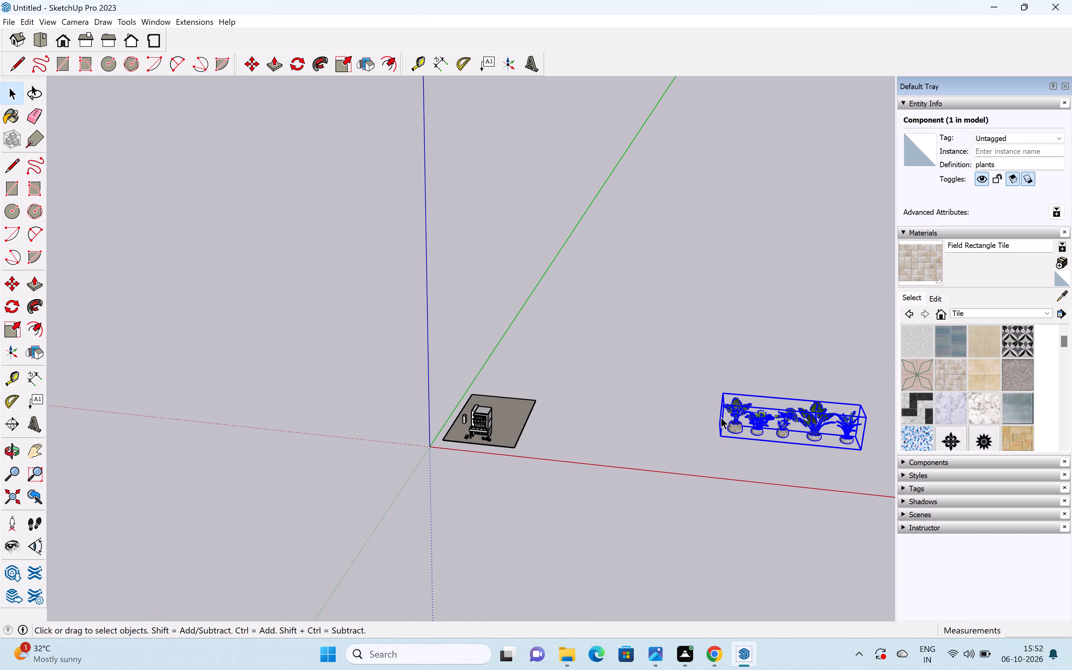
pyautogui.scroll(4, 520, 433)
pyautogui.keyDown('shift'); pyautogui.moveTo(687, 413); pyautogui.dragTo(685, 410, button='middle'); pyautogui.keyUp('shift')
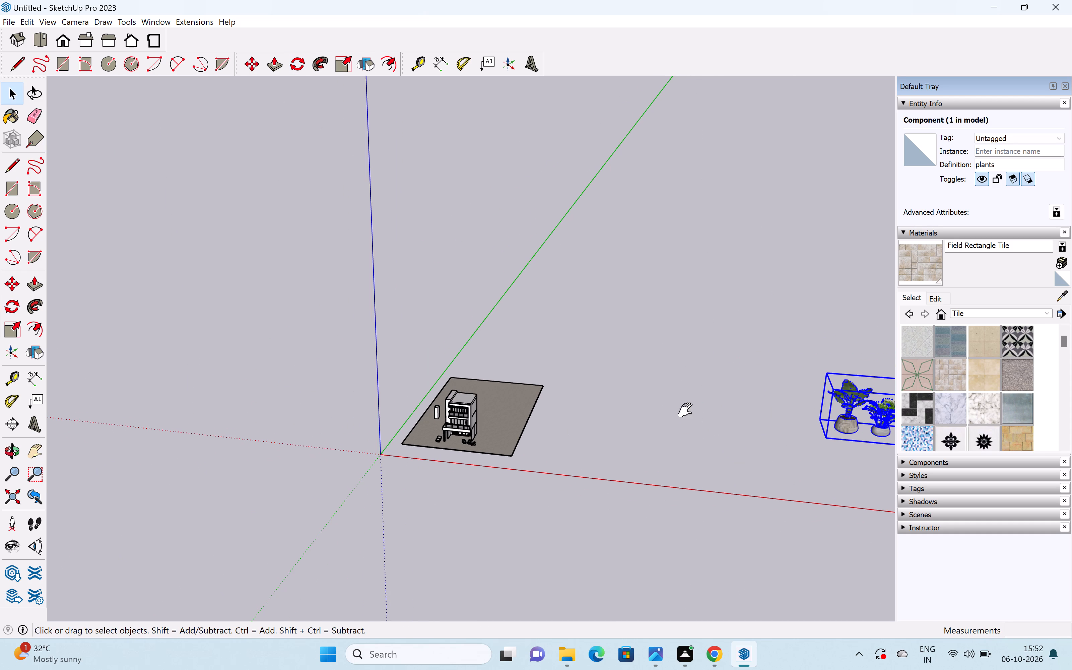
pyautogui.keyDown('shift'); pyautogui.moveTo(685, 410); pyautogui.dragTo(428, 203, button='middle'); pyautogui.keyUp('shift')
pyautogui.scroll(-3, 623, 177)
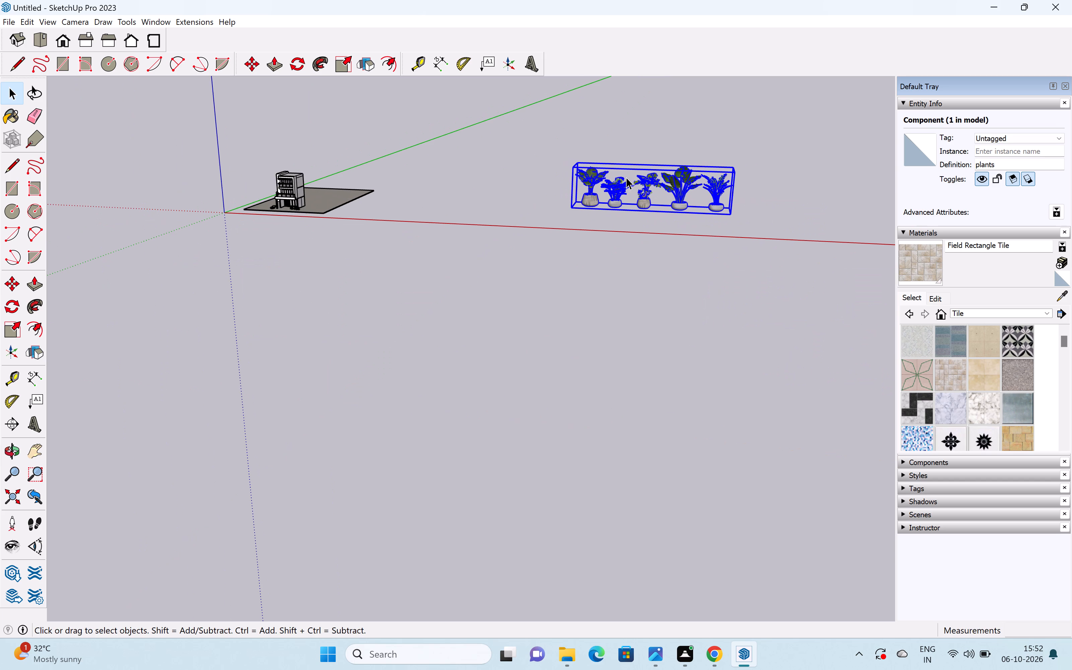
pyautogui.press('m')
pyautogui.click(569, 211)
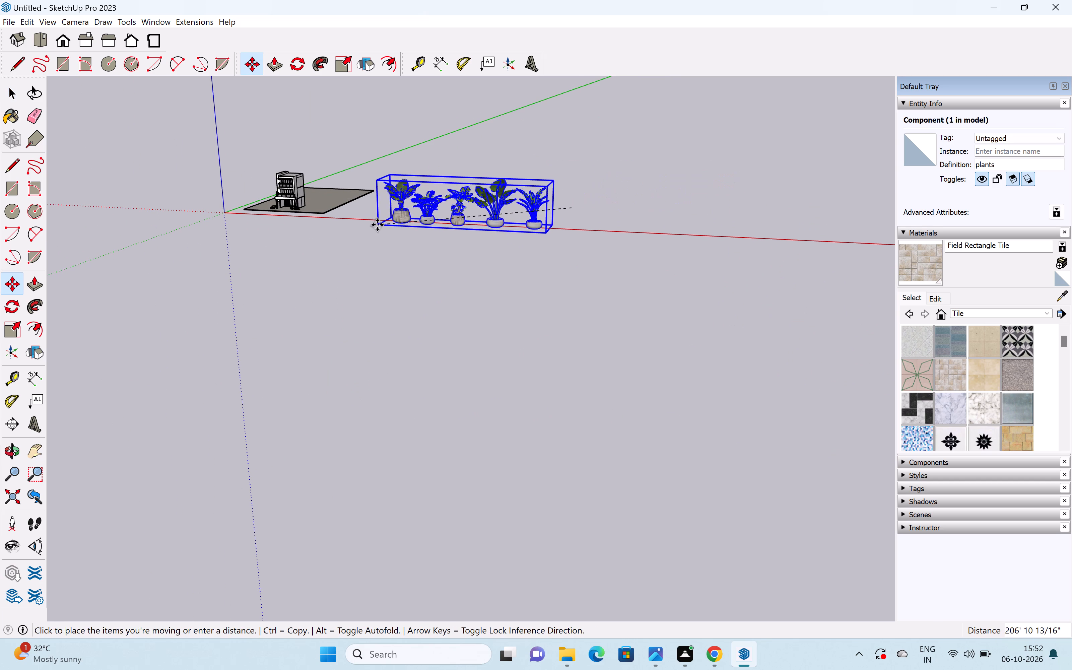
pyautogui.keyDown('shift'); pyautogui.moveTo(376, 225); pyautogui.dragTo(551, 273, button='middle'); pyautogui.keyUp('shift')
pyautogui.scroll(20, 421, 225)
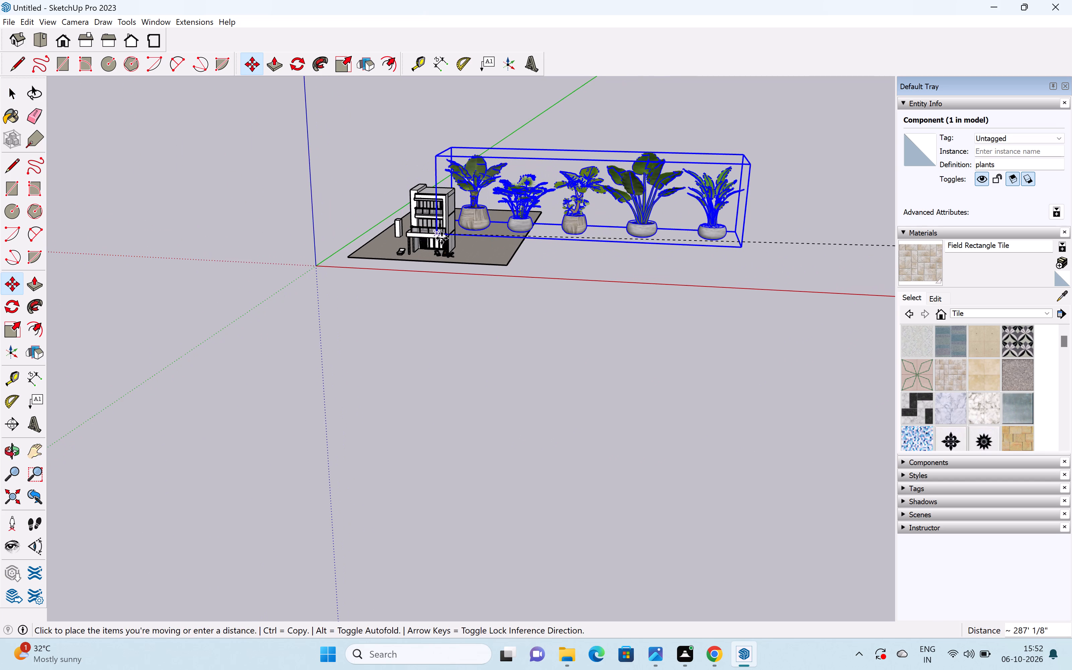
pyautogui.scroll(20, 442, 238)
pyautogui.scroll(9, 442, 238)
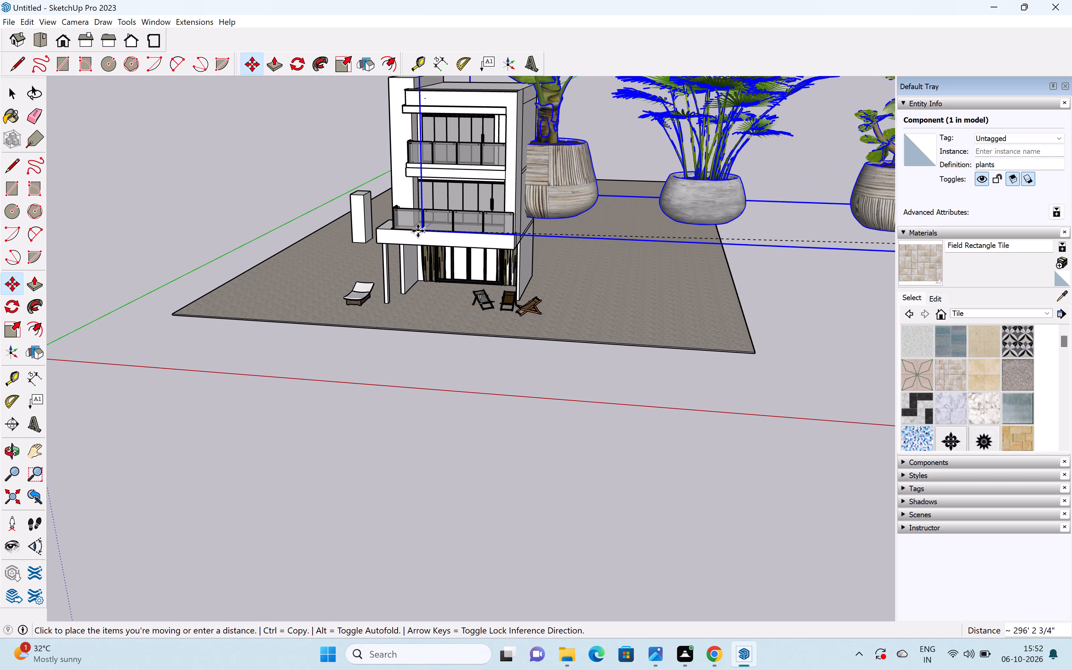
pyautogui.scroll(-8, 436, 227)
pyautogui.click(677, 279)
# Shorten the row of plants along the green axis by scaling it from the end nearest the plot.
pyautogui.scroll(-3, 677, 279)
pyautogui.scroll(1, 676, 283)
pyautogui.scroll(-6, 675, 283)
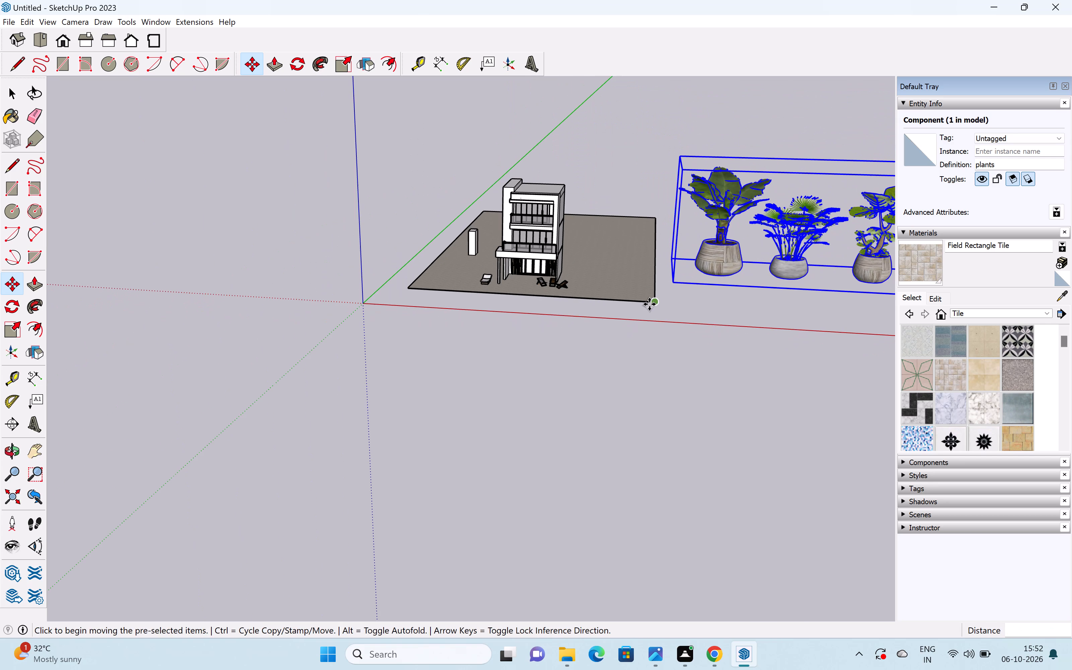
pyautogui.keyDown('shift'); pyautogui.moveTo(647, 305); pyautogui.dragTo(453, 312, button='middle'); pyautogui.keyUp('shift')
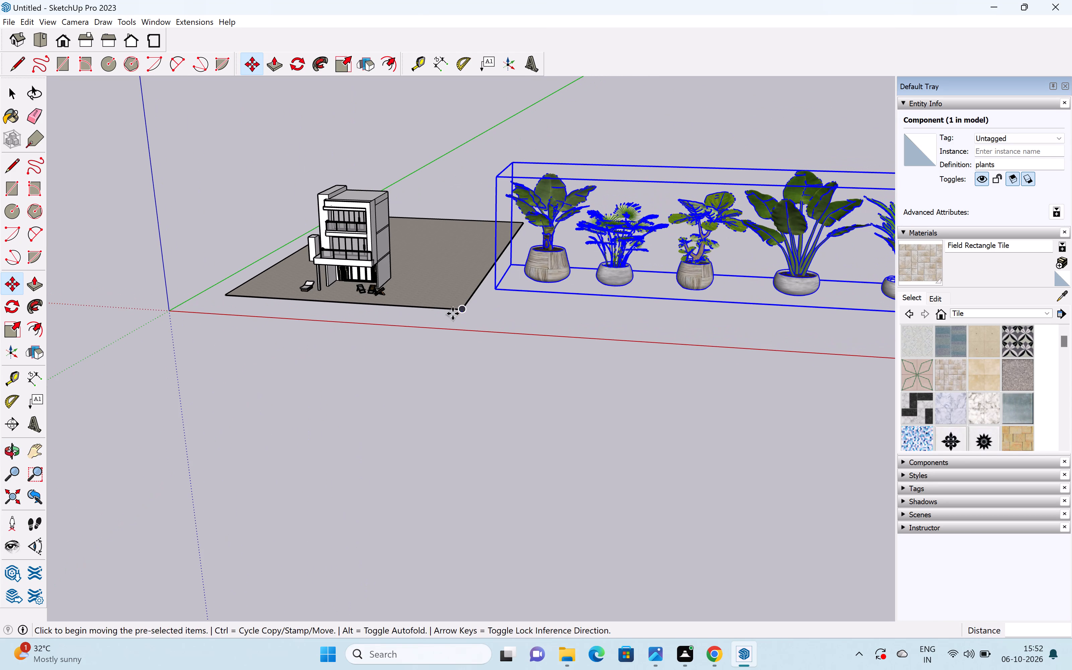
pyautogui.press('space')
pyautogui.write('S')
pyautogui.moveTo(503, 225); pyautogui.dragTo(653, 256)
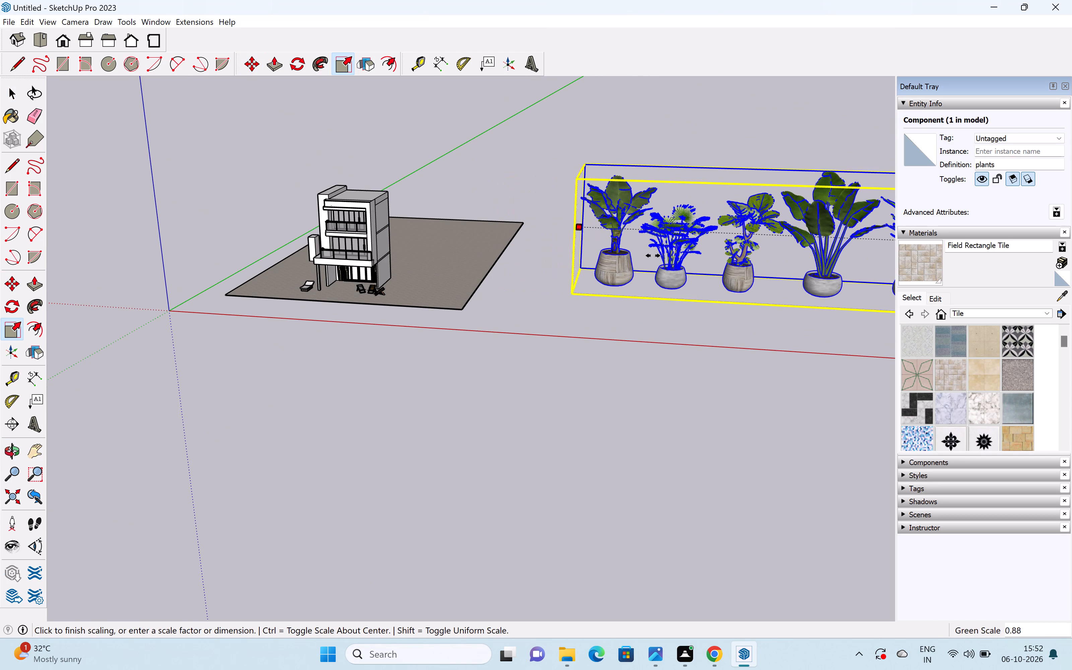
pyautogui.moveTo(653, 256); pyautogui.dragTo(689, 258)
# Scale the plants' height along the blue axis by 0.28 and reduce the row's depth along the red axis.
pyautogui.scroll(-6, 690, 259)
pyautogui.keyDown('shift'); pyautogui.moveTo(689, 259); pyautogui.dragTo(485, 301, button='middle'); pyautogui.keyUp('shift')
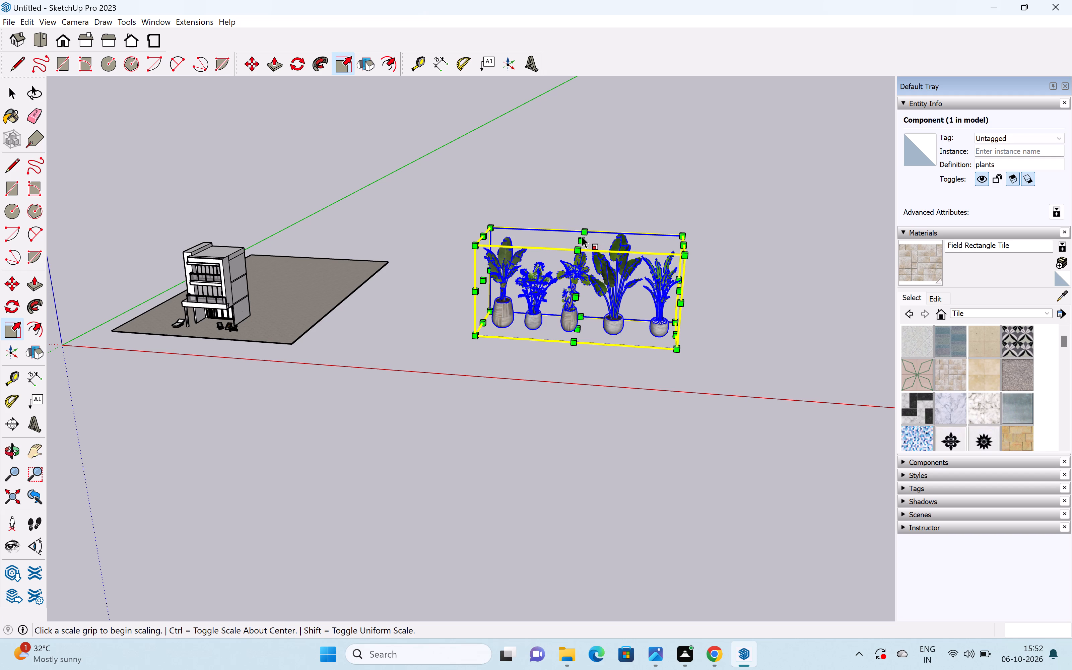
pyautogui.moveTo(582, 236); pyautogui.dragTo(593, 305)
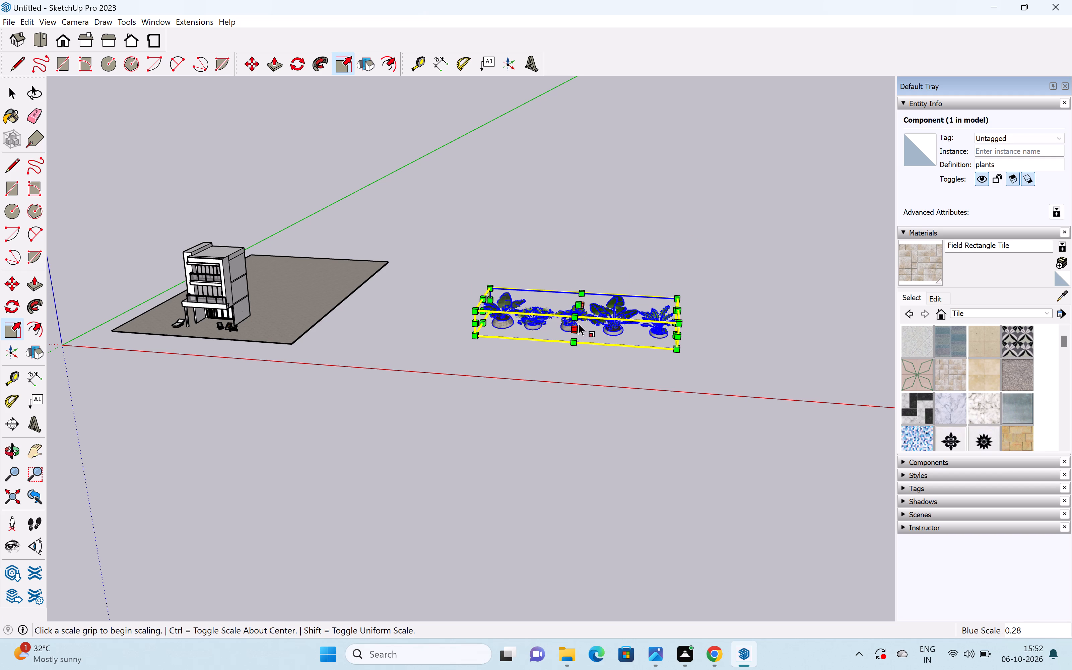
pyautogui.moveTo(572, 329); pyautogui.dragTo(582, 316)
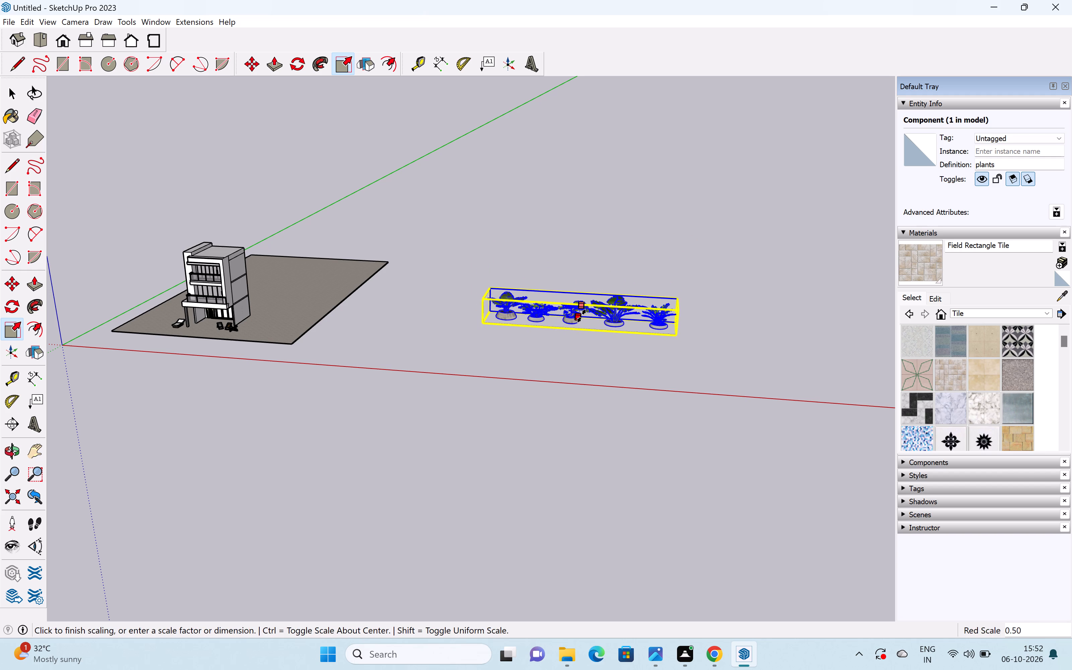
pyautogui.moveTo(582, 316); pyautogui.dragTo(585, 311)
pyautogui.click(553, 344)
pyautogui.press('space')
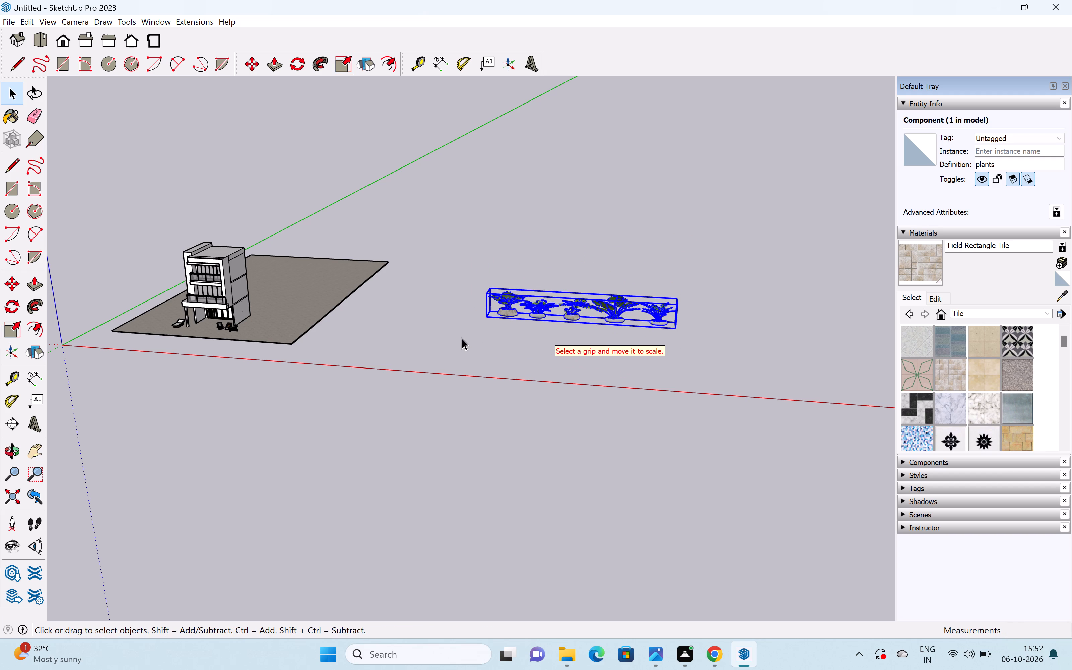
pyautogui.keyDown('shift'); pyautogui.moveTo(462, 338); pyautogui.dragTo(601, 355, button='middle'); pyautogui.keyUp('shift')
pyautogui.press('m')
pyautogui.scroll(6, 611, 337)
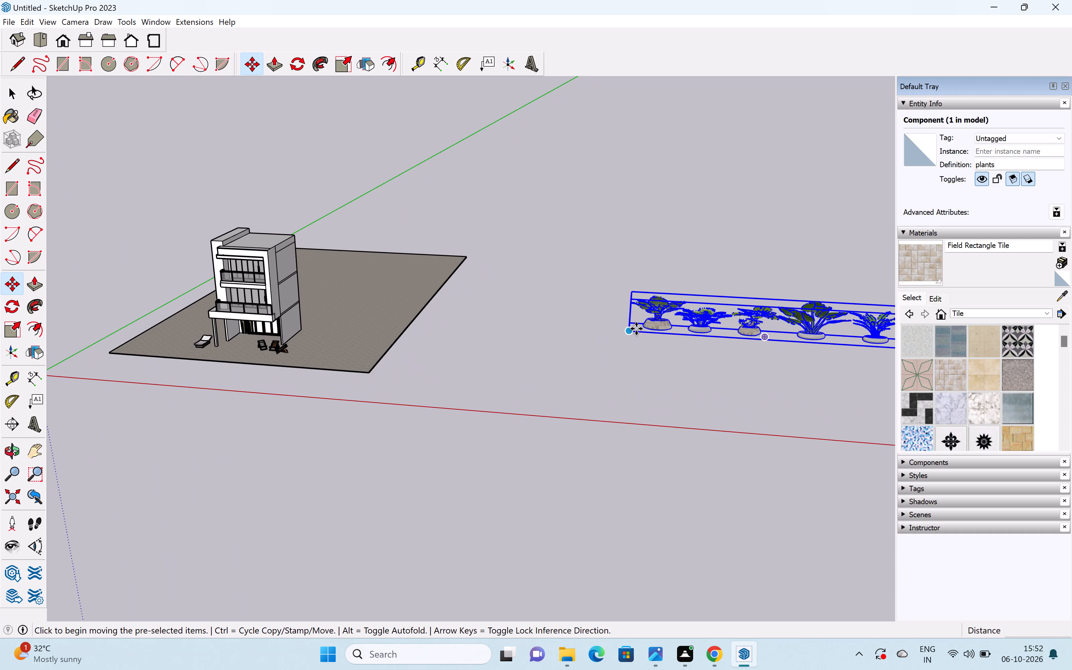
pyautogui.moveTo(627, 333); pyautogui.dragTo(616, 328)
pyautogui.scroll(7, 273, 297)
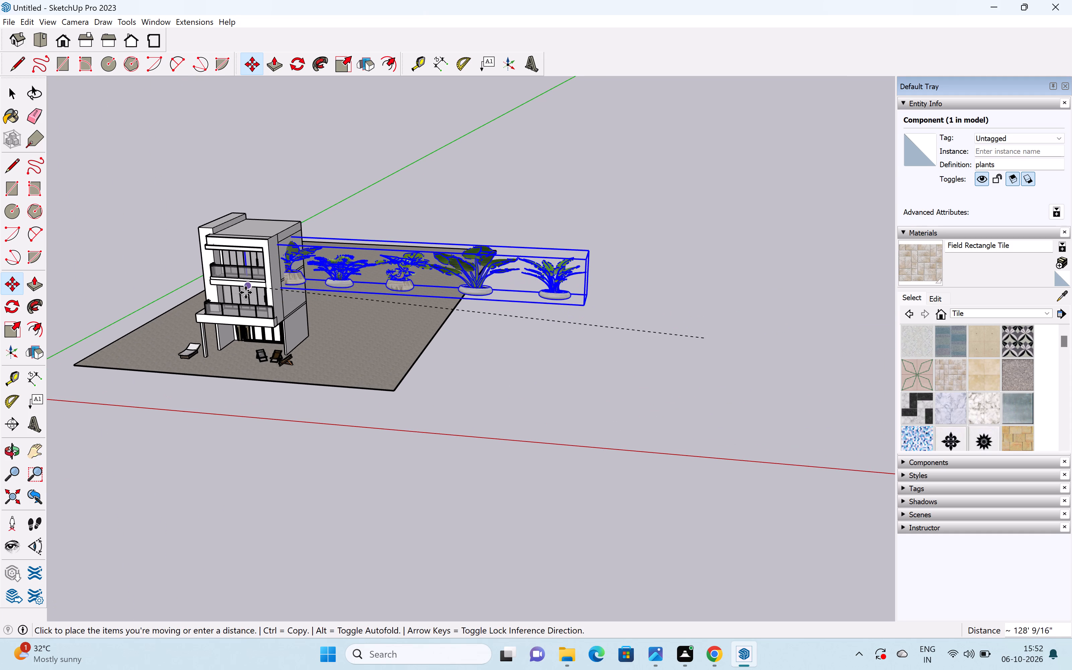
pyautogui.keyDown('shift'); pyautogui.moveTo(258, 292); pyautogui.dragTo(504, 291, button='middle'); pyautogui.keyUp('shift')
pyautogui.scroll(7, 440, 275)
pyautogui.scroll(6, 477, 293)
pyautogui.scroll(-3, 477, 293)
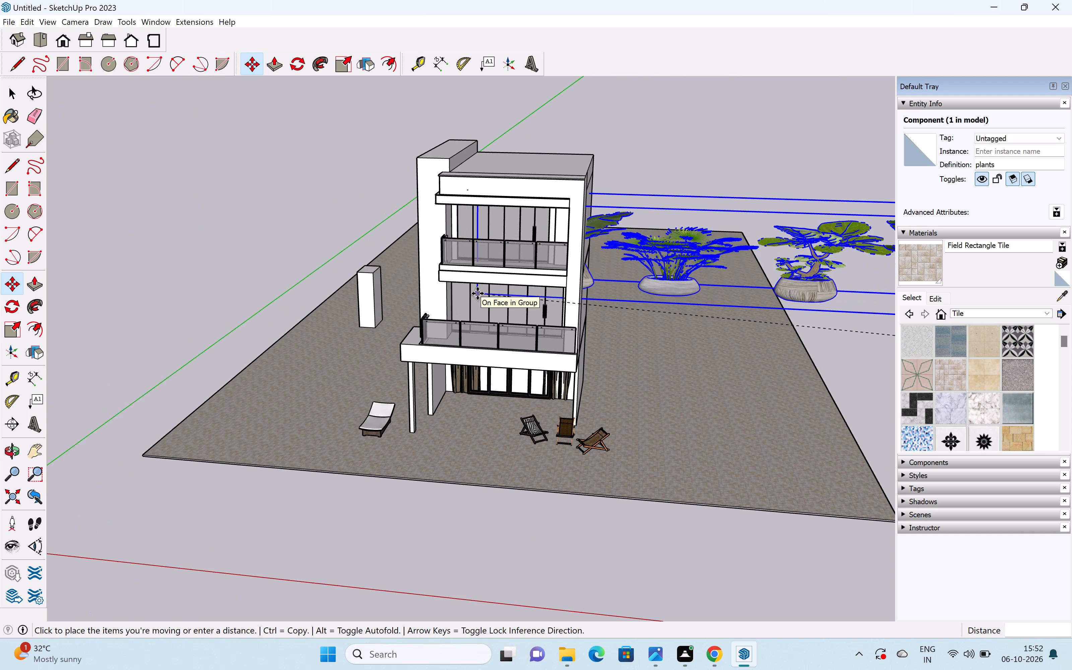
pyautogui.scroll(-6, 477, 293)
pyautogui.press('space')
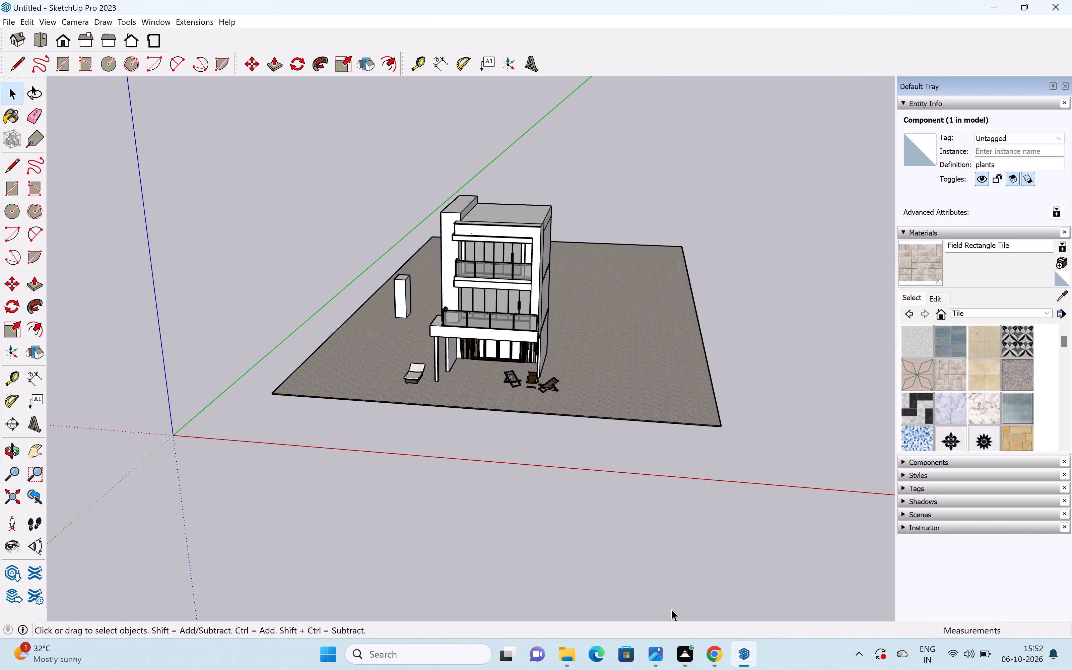
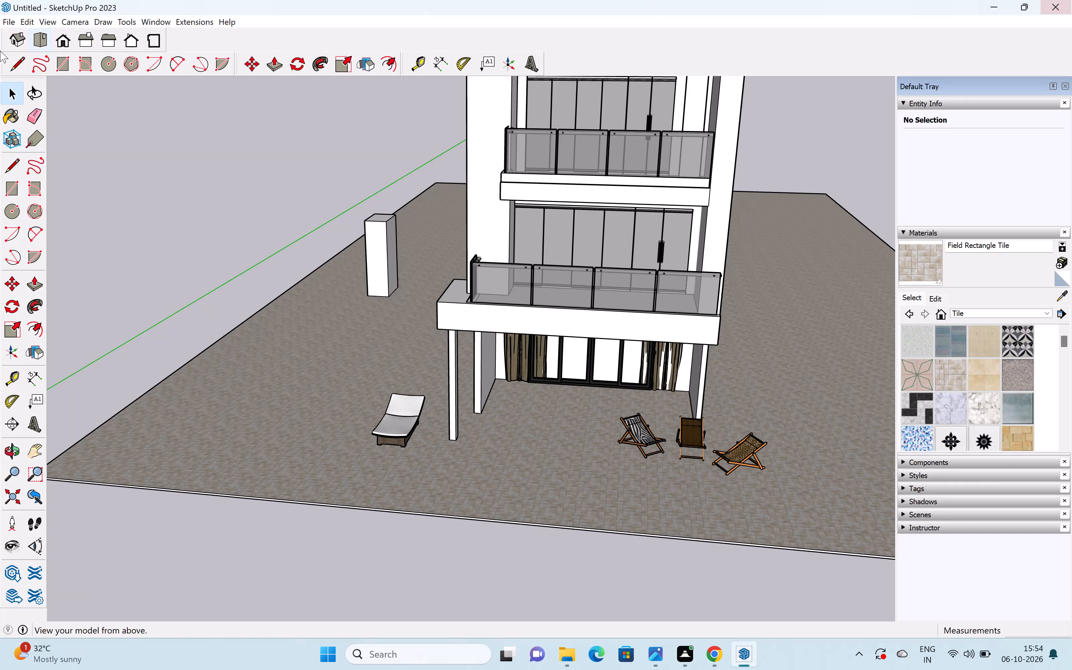
# Import the CHAU+CAY+MINI potted plant and place it on the tiled plot between the sun lounger and the deck chairs.
pyautogui.click(2, 16)
pyautogui.click(78, 197)
pyautogui.click(70, 213)
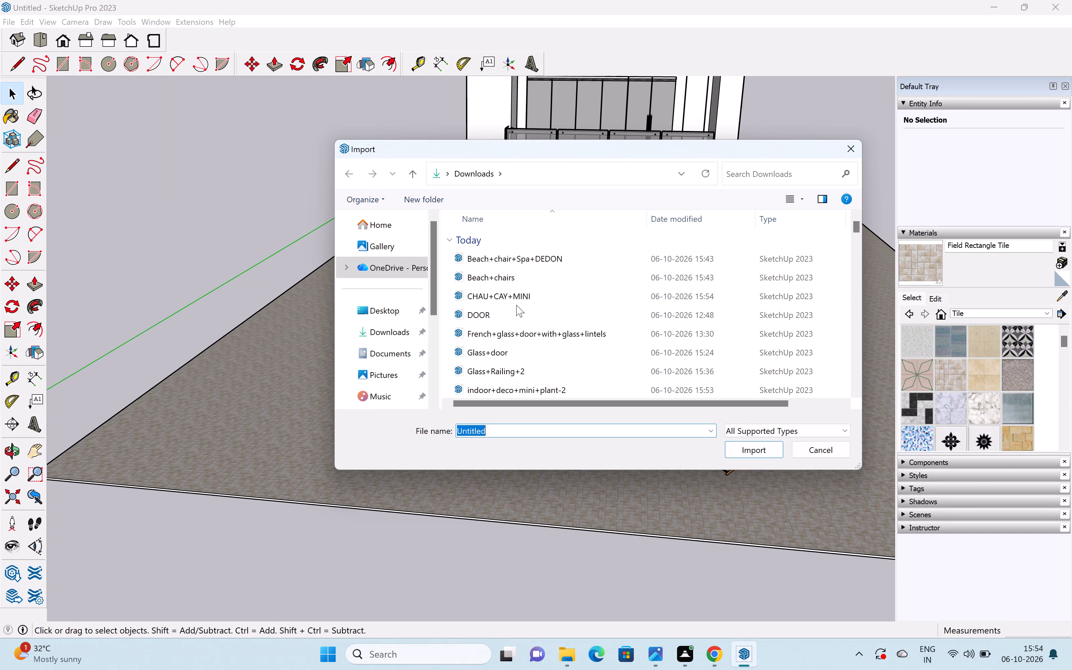
pyautogui.click(514, 299)
pyautogui.click(730, 452)
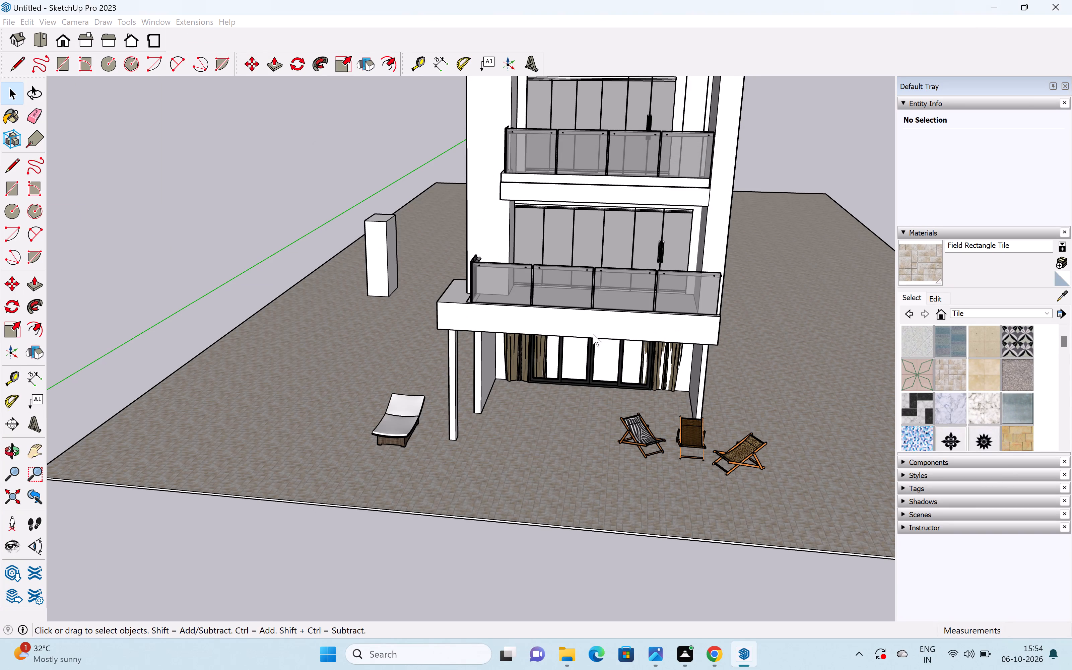
pyautogui.click(593, 394)
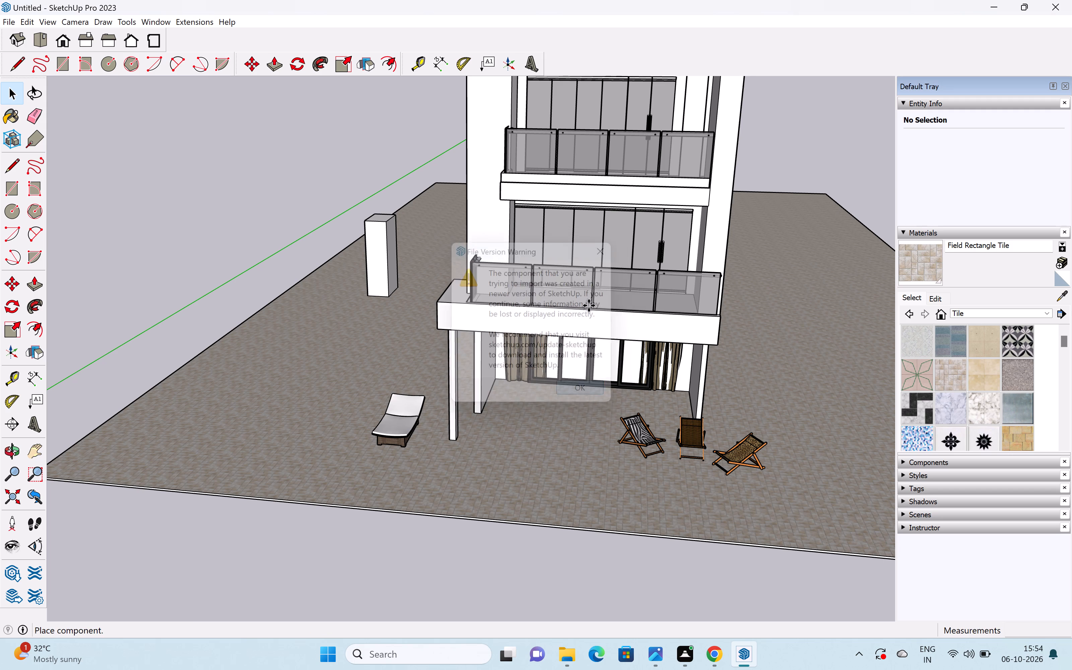
pyautogui.scroll(4, 556, 274)
pyautogui.moveTo(551, 262); pyautogui.dragTo(527, 322, button='middle')
pyautogui.scroll(7, 531, 287)
pyautogui.moveTo(525, 295); pyautogui.dragTo(467, 364, button='middle')
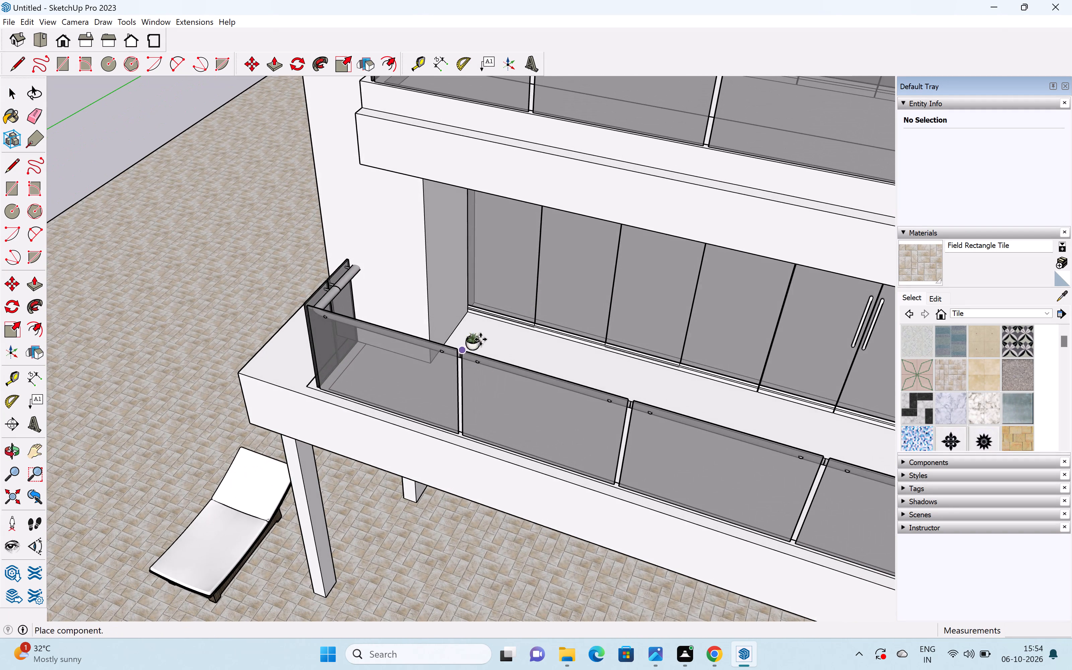
pyautogui.scroll(-16, 491, 340)
pyautogui.moveTo(494, 402); pyautogui.dragTo(659, 355, button='middle')
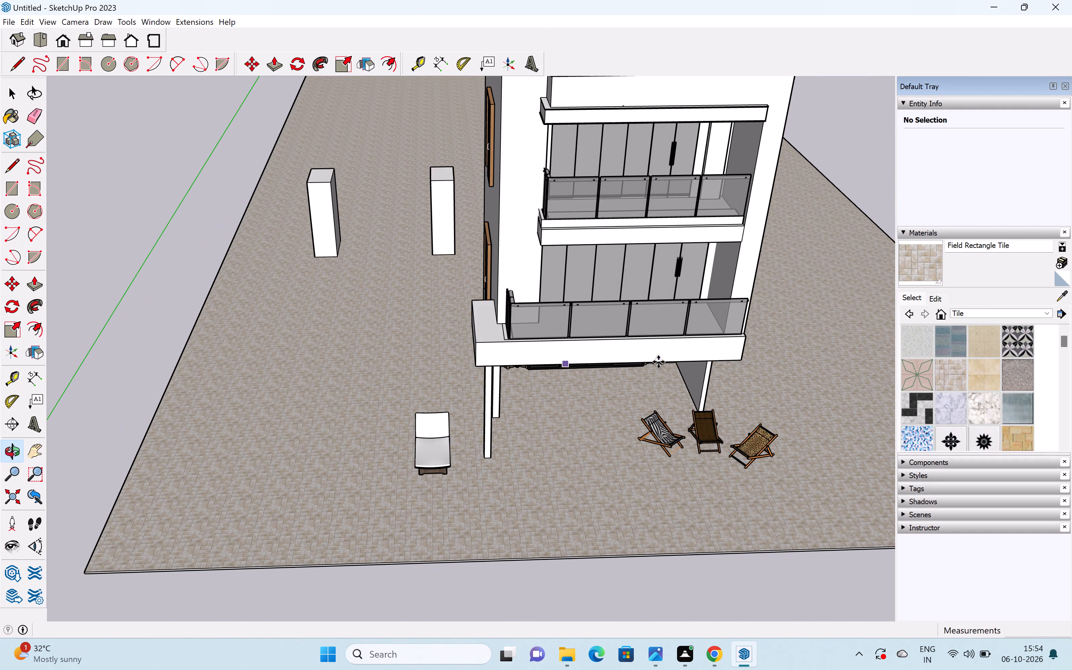
pyautogui.click(551, 459)
pyautogui.scroll(4, 564, 483)
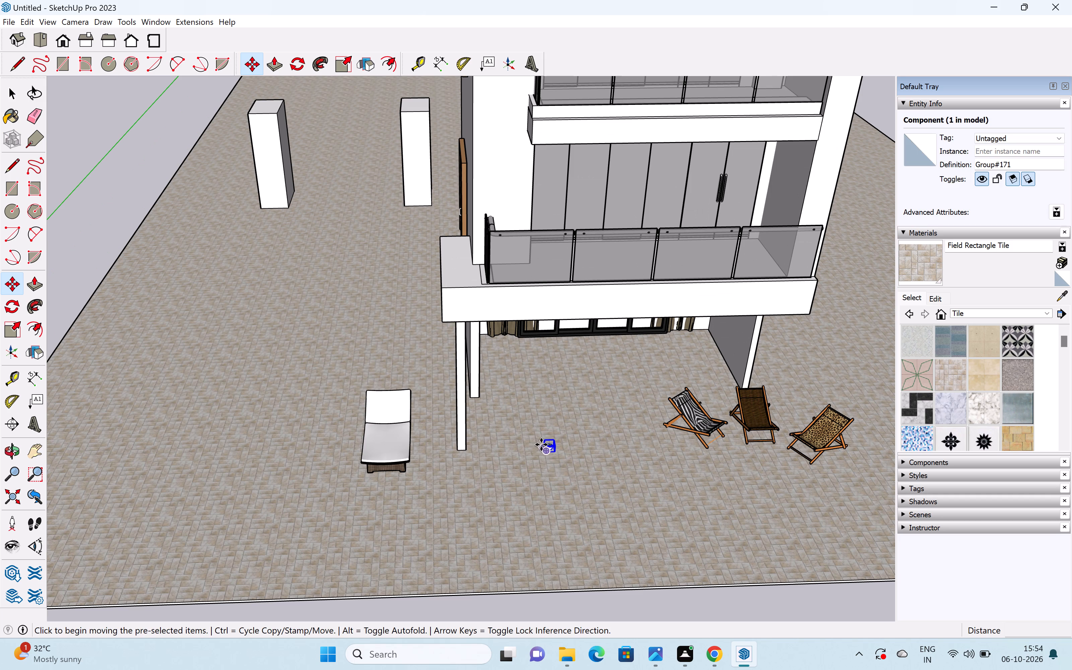
# Scale the potted plant by 2.40 along the red axis and stretch it along the green and blue axes into a tall planter.
pyautogui.press('space')
pyautogui.scroll(5, 538, 438)
pyautogui.press('s')
pyautogui.scroll(13, 554, 473)
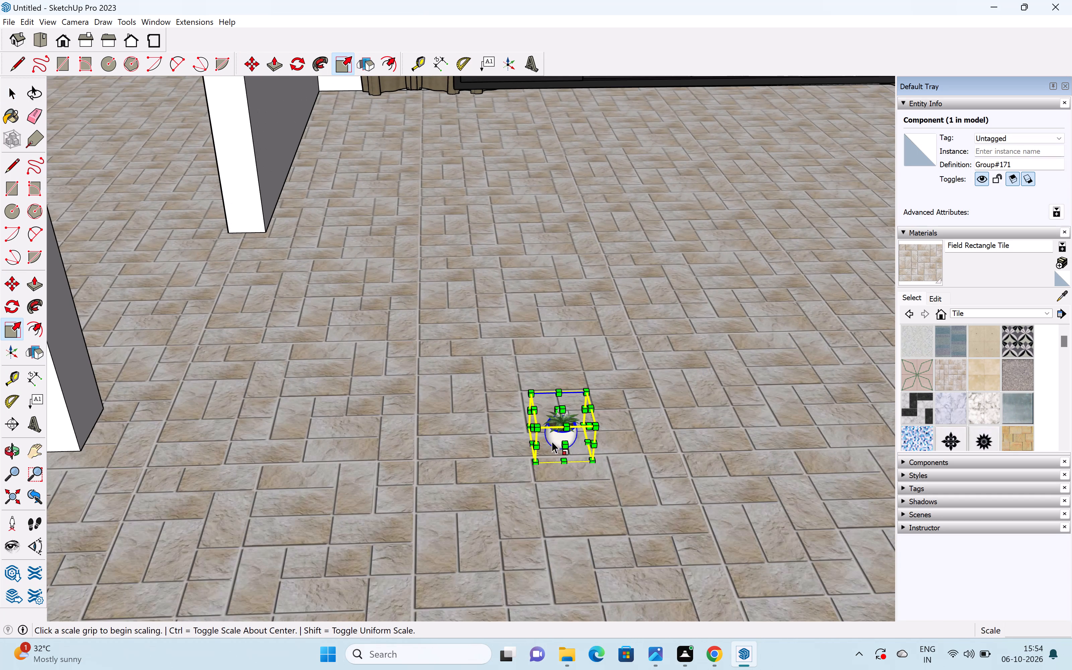
pyautogui.moveTo(531, 429); pyautogui.dragTo(455, 438)
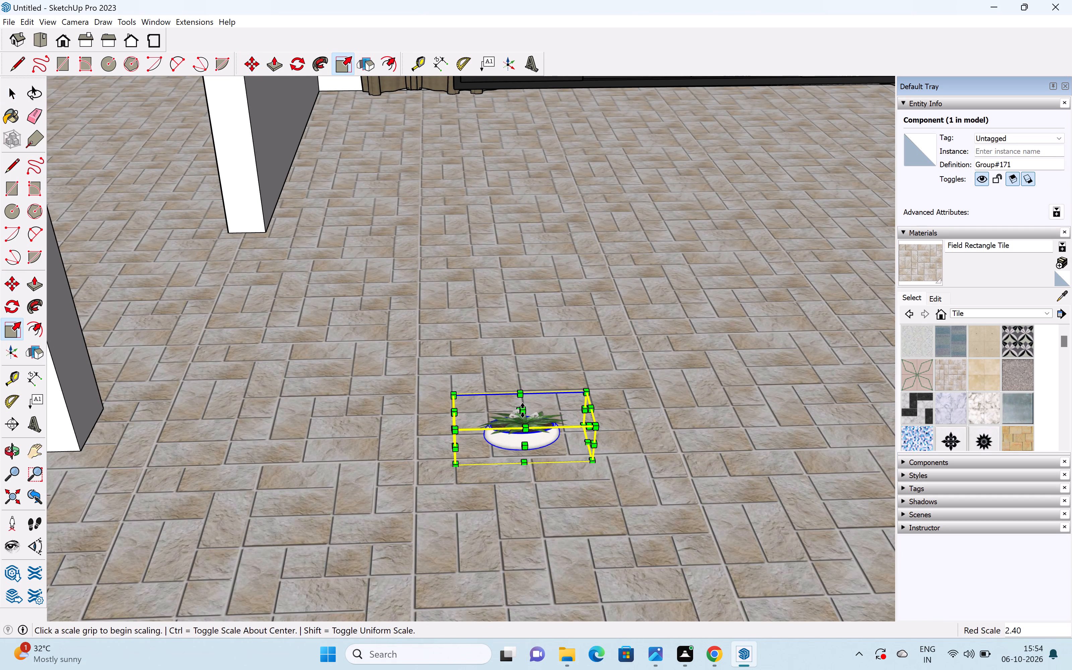
pyautogui.moveTo(523, 408); pyautogui.dragTo(517, 310)
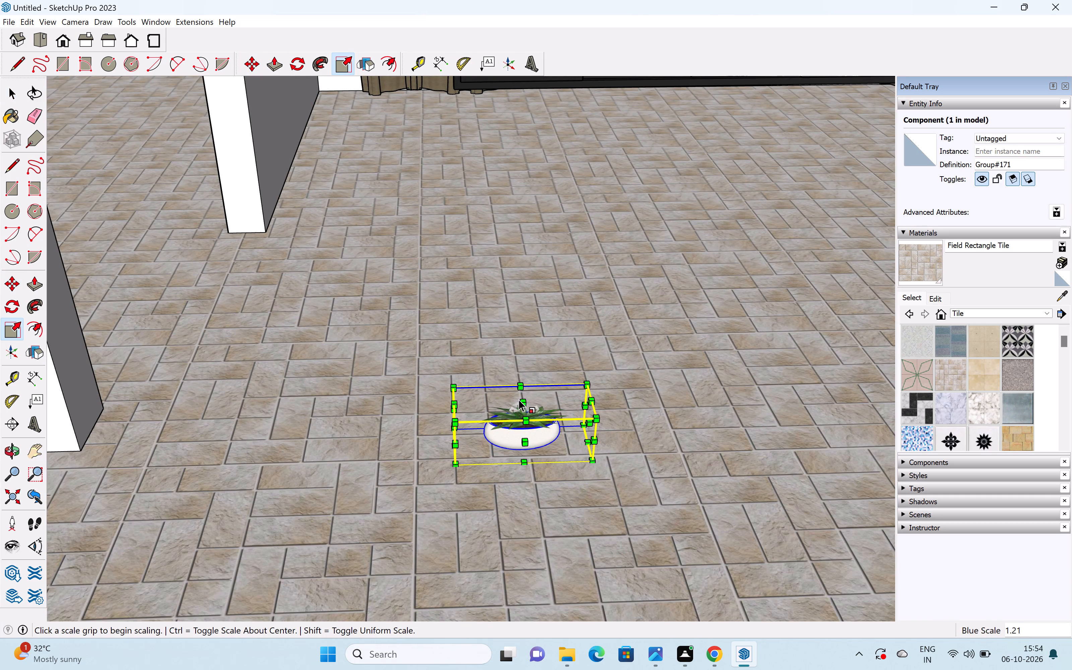
pyautogui.click(521, 397)
pyautogui.moveTo(523, 396); pyautogui.dragTo(527, 351)
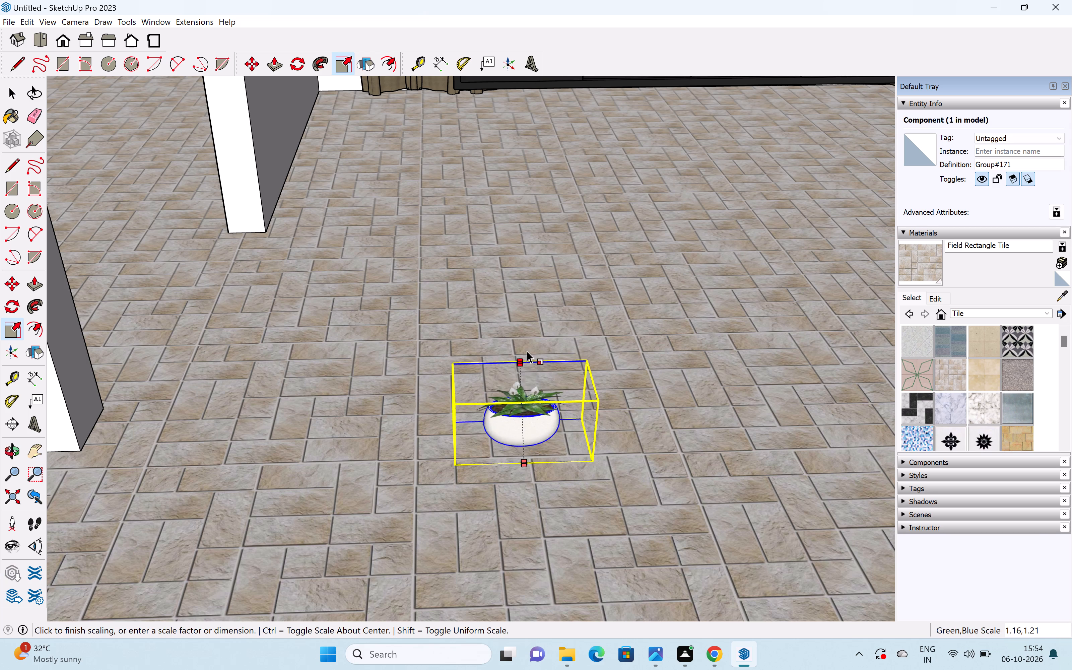
pyautogui.moveTo(527, 351); pyautogui.dragTo(540, 311)
pyautogui.scroll(-4, 582, 377)
pyautogui.press('space')
pyautogui.click(654, 382)
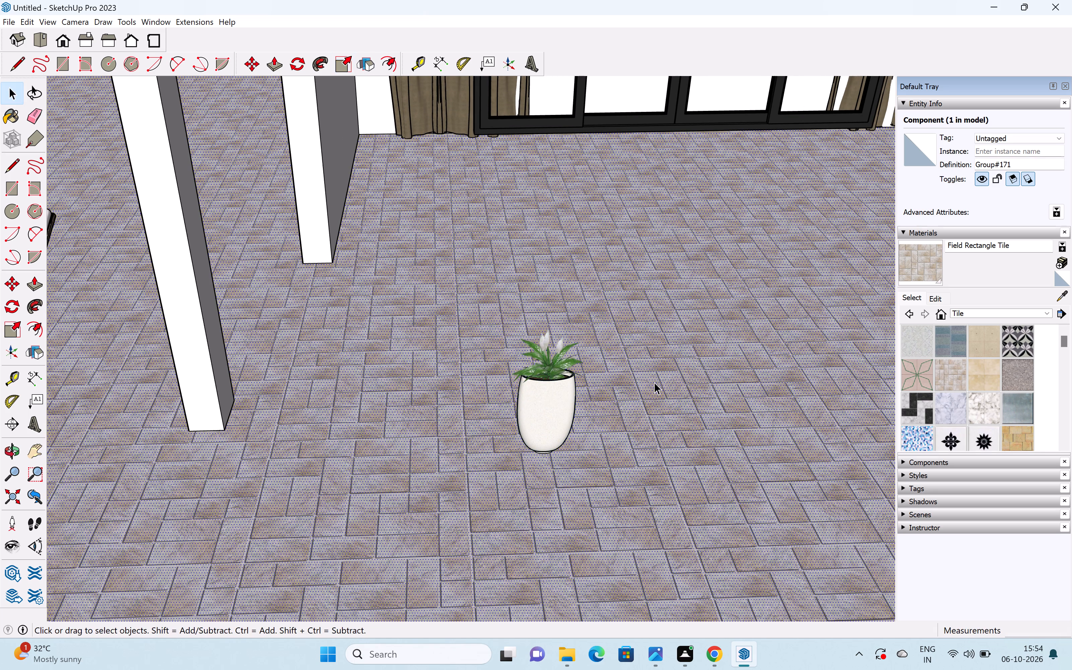
# Move the potted plant by its bottom corner onto the lowest balcony, inside the railing corner at the lounger end.
pyautogui.click(548, 416)
pyautogui.press('m')
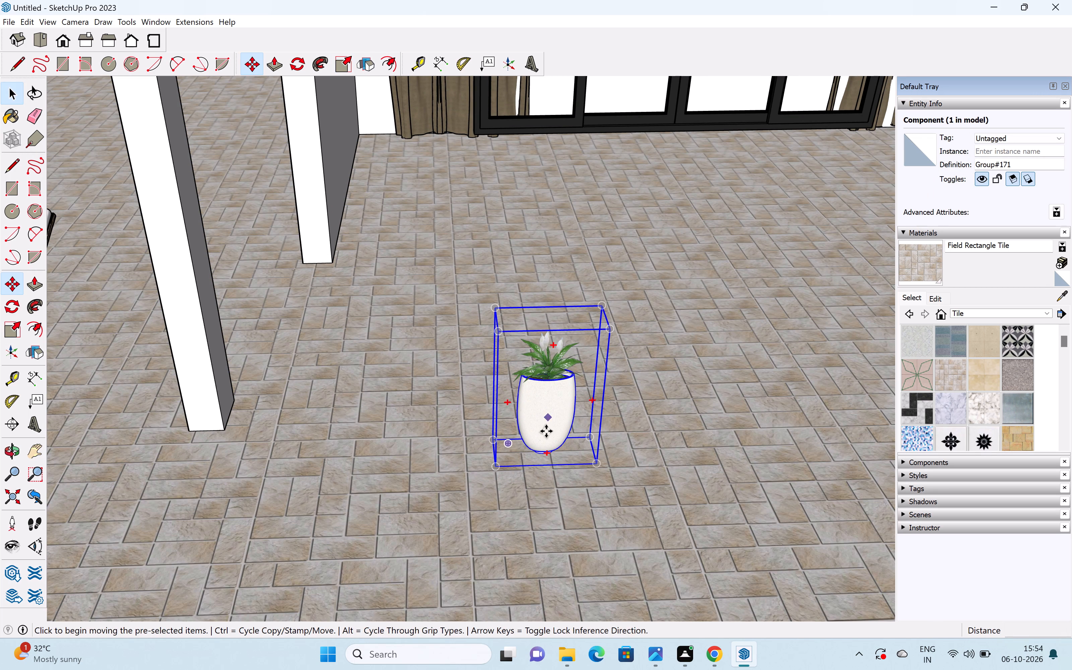
pyautogui.click(494, 438)
pyautogui.scroll(-2, 508, 393)
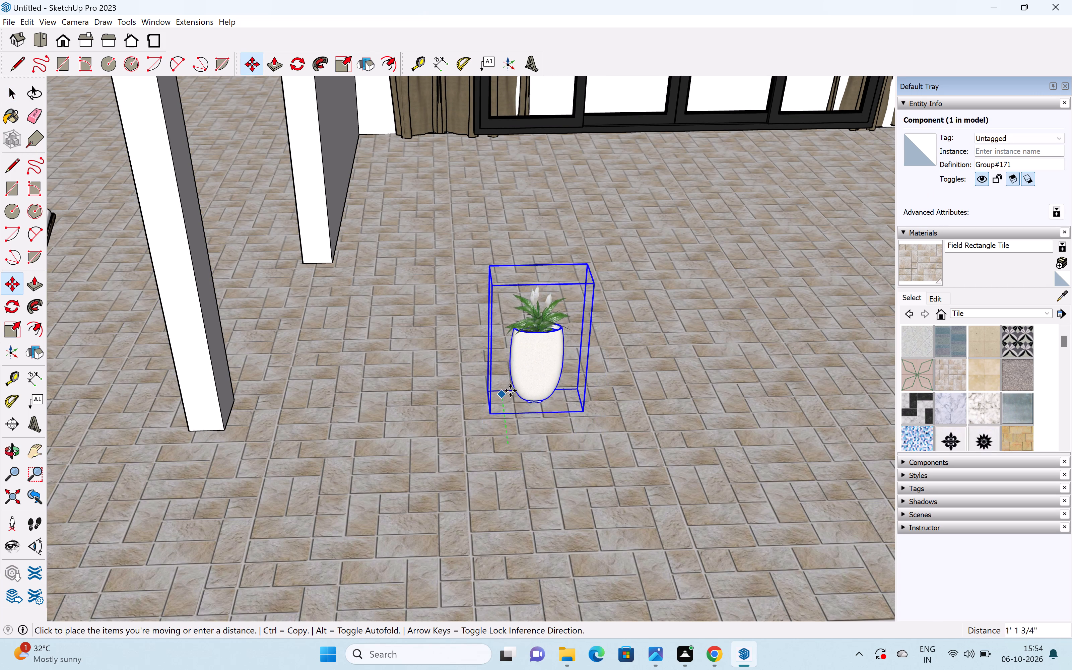
pyautogui.scroll(-4, 510, 391)
pyautogui.keyDown('shift'); pyautogui.moveTo(528, 280); pyautogui.dragTo(464, 472, button='middle'); pyautogui.keyUp('shift')
pyautogui.scroll(-7, 472, 368)
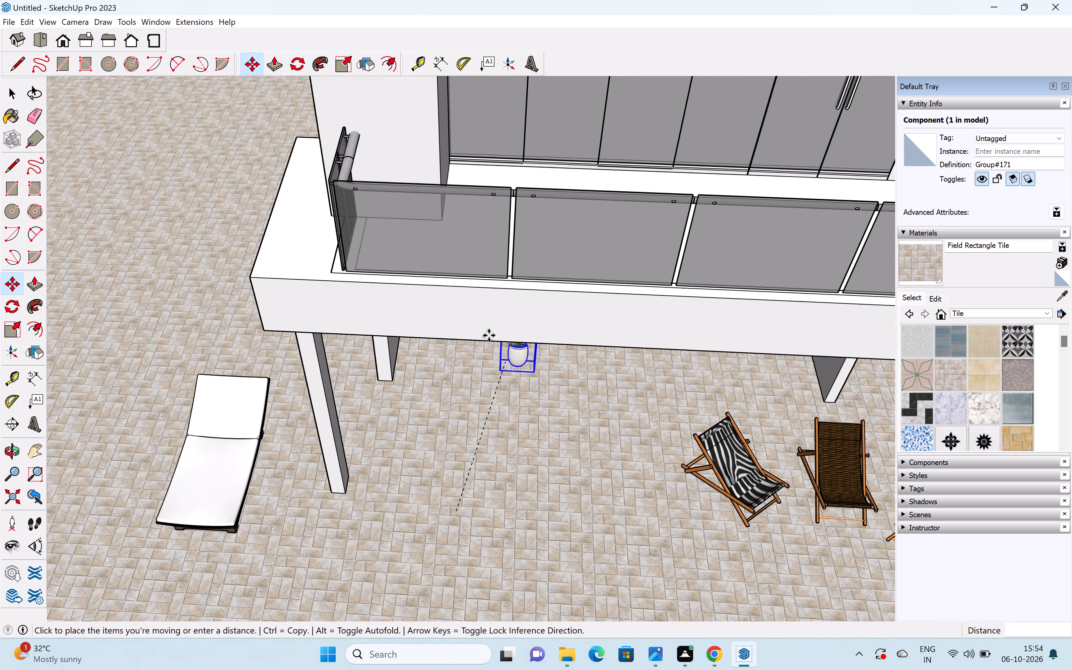
pyautogui.moveTo(446, 343); pyautogui.dragTo(632, 197, button='middle')
pyautogui.scroll(-1, 632, 197)
pyautogui.keyDown('shift'); pyautogui.moveTo(512, 140); pyautogui.dragTo(448, 375, button='middle'); pyautogui.keyUp('shift')
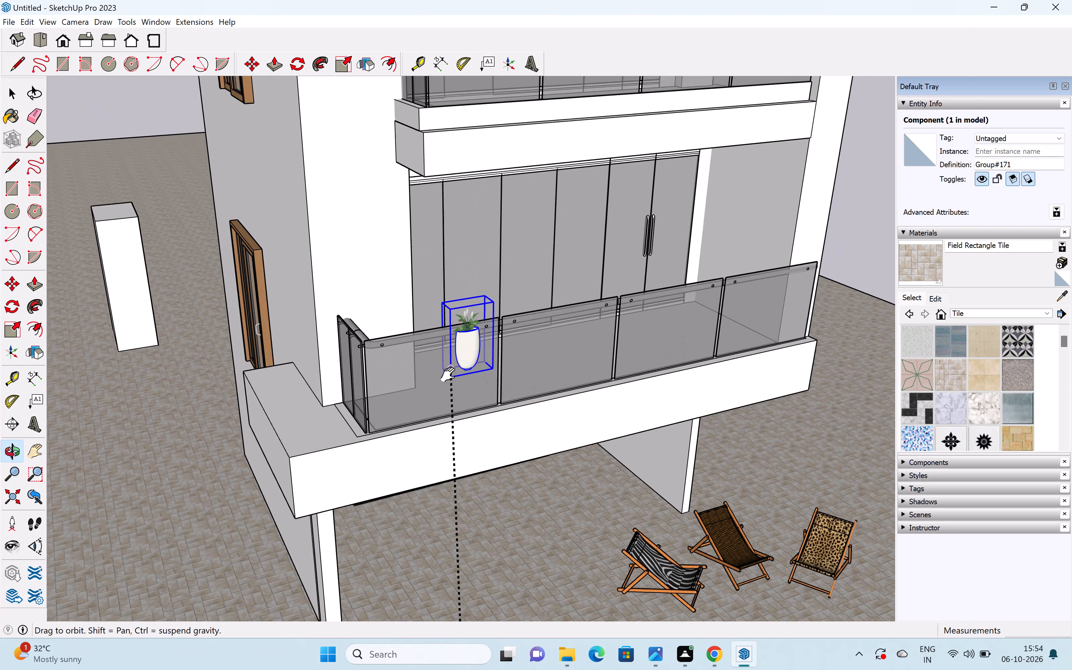
pyautogui.keyDown('shift'); pyautogui.moveTo(448, 375); pyautogui.dragTo(447, 375, button='middle'); pyautogui.keyUp('shift')
pyautogui.moveTo(353, 346); pyautogui.dragTo(593, 400, button='middle')
pyautogui.scroll(2, 547, 372)
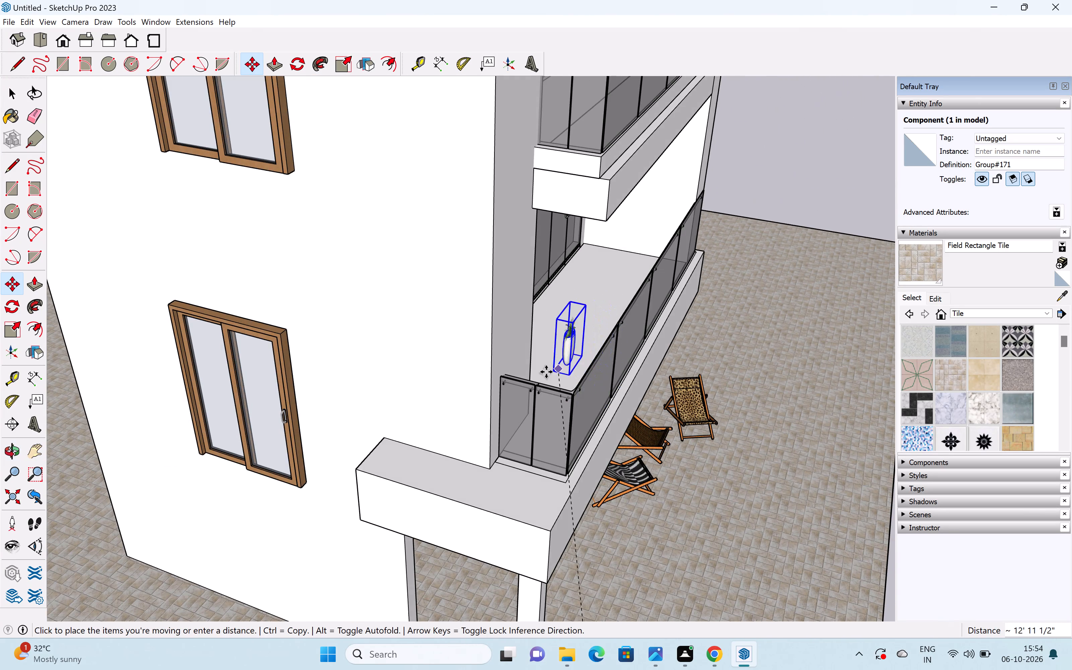
pyautogui.scroll(4, 546, 372)
pyautogui.moveTo(556, 363); pyautogui.dragTo(570, 496, button='middle')
pyautogui.keyDown('shift'); pyautogui.moveTo(542, 588); pyautogui.dragTo(549, 498, button='middle'); pyautogui.keyUp('shift')
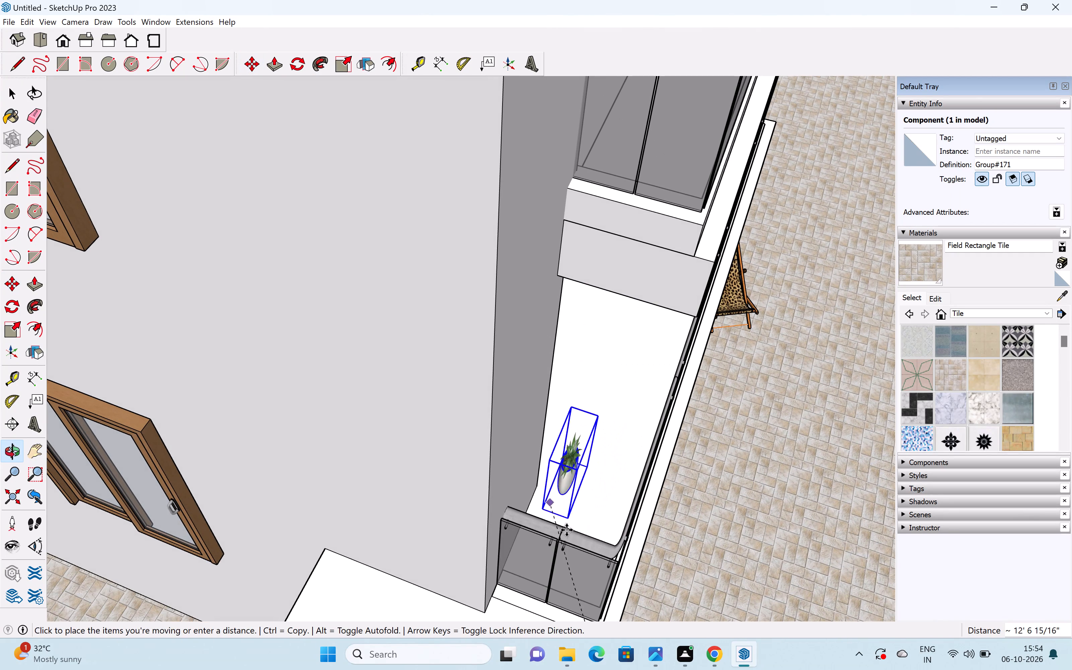
pyautogui.scroll(1, 591, 509)
pyautogui.moveTo(591, 507); pyautogui.dragTo(596, 553, button='middle')
pyautogui.scroll(4, 605, 566)
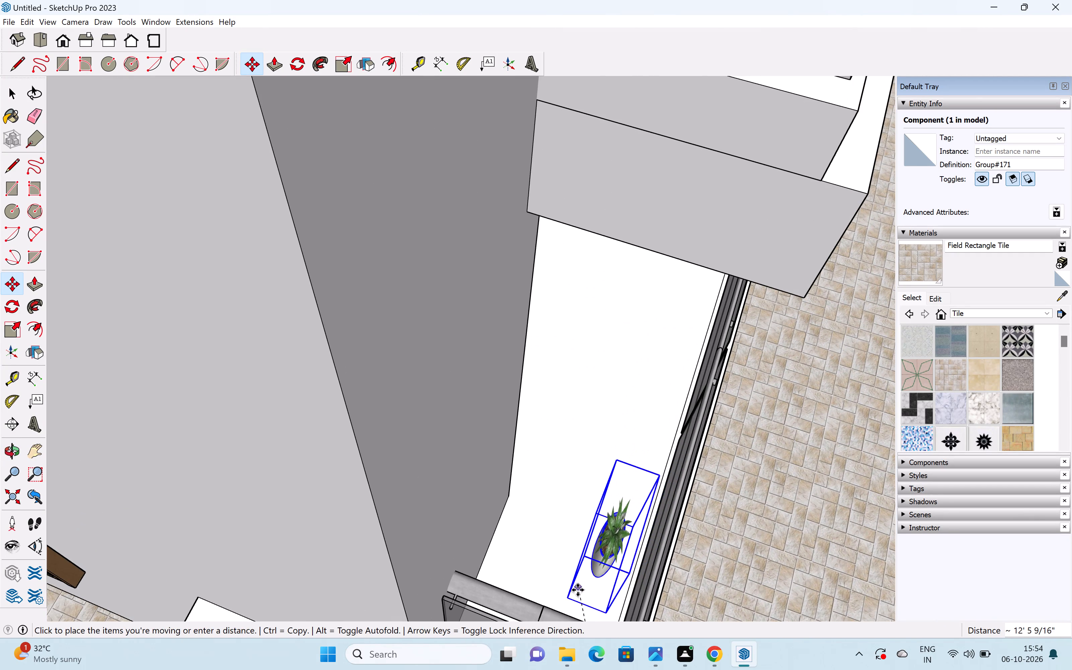
pyautogui.click(578, 591)
pyautogui.scroll(-6, 593, 532)
pyautogui.moveTo(592, 521); pyautogui.dragTo(416, 264, button='middle')
pyautogui.scroll(1, 588, 514)
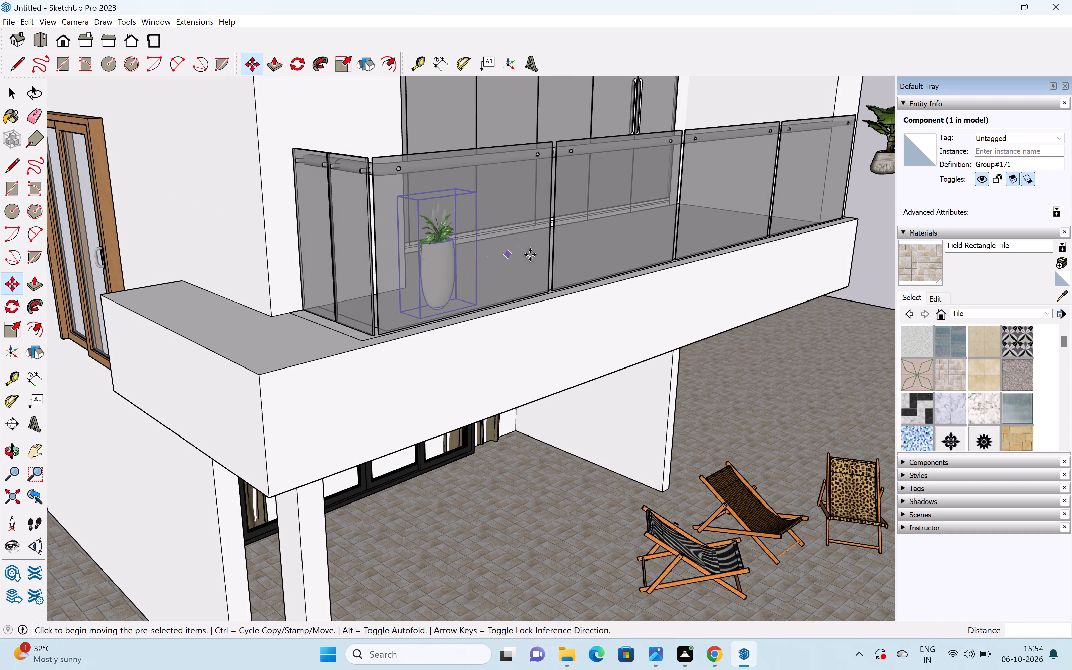
pyautogui.moveTo(570, 257); pyautogui.dragTo(437, 280, button='middle')
pyautogui.press('space')
pyautogui.click(461, 436)
pyautogui.scroll(-7, 472, 415)
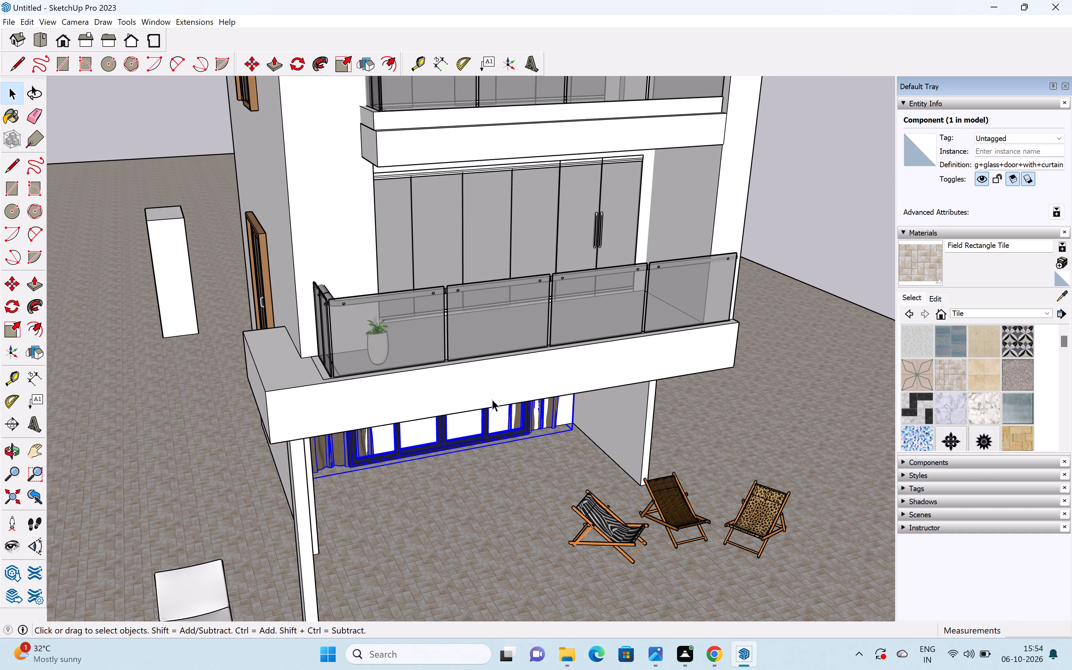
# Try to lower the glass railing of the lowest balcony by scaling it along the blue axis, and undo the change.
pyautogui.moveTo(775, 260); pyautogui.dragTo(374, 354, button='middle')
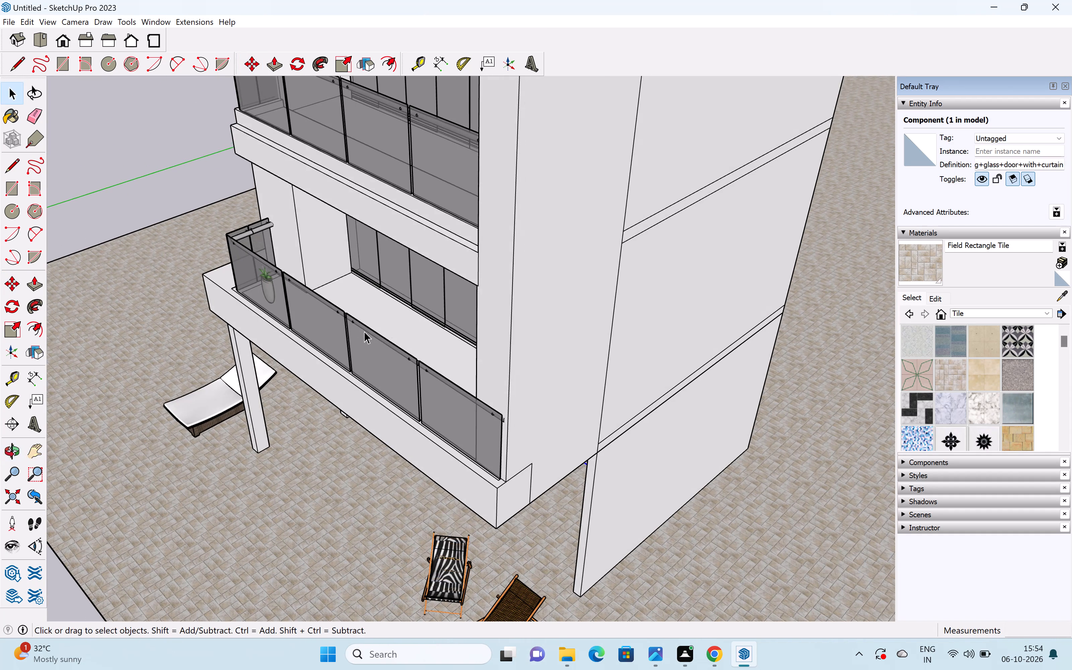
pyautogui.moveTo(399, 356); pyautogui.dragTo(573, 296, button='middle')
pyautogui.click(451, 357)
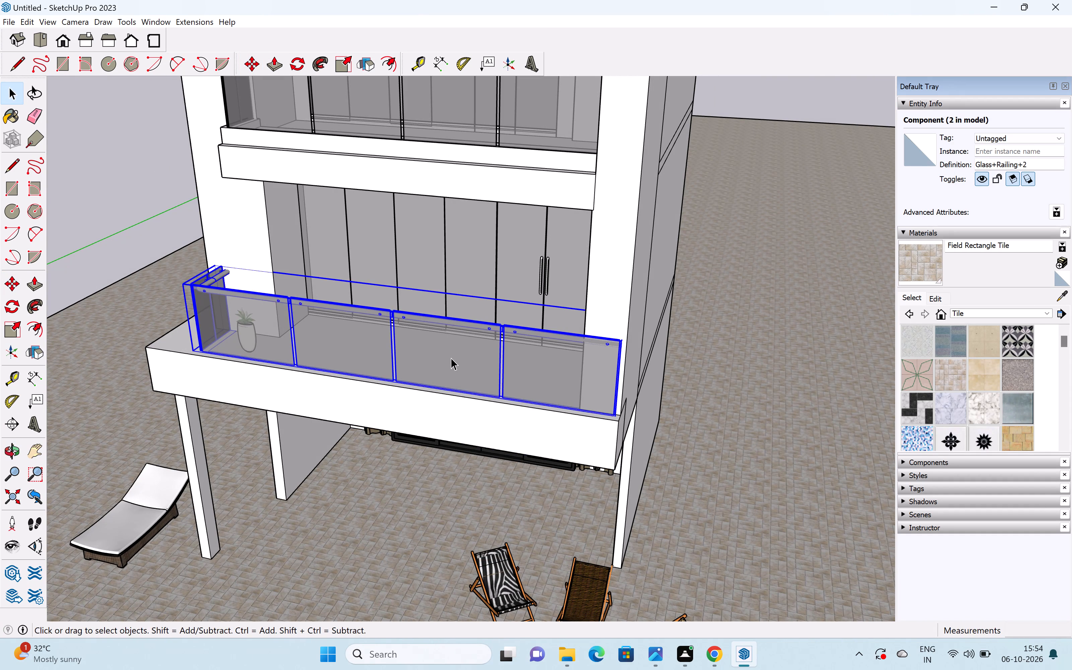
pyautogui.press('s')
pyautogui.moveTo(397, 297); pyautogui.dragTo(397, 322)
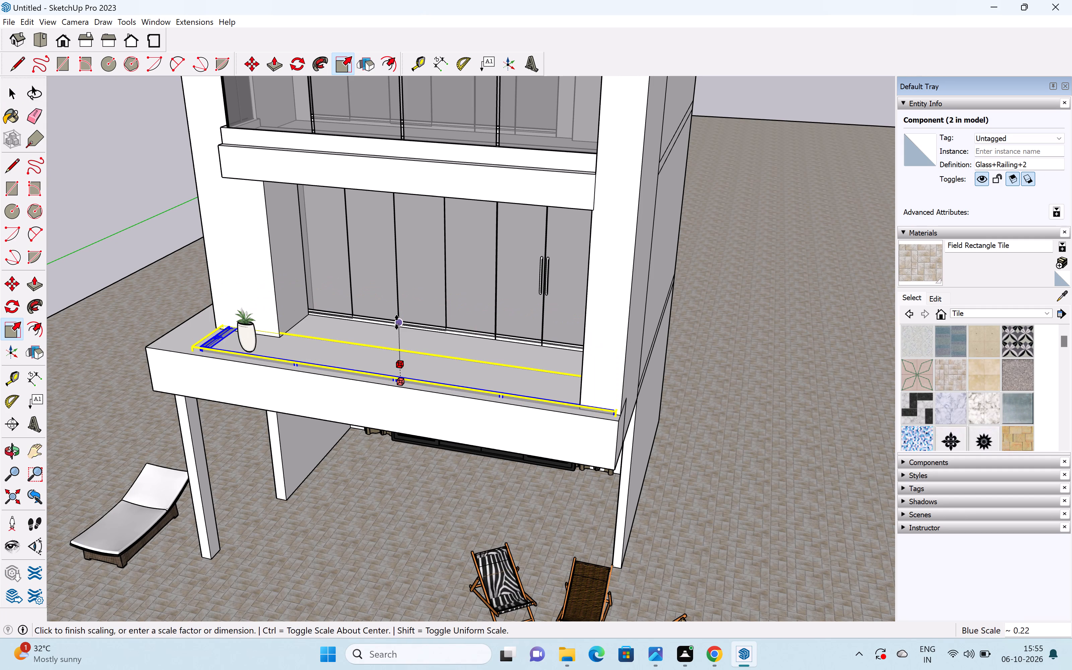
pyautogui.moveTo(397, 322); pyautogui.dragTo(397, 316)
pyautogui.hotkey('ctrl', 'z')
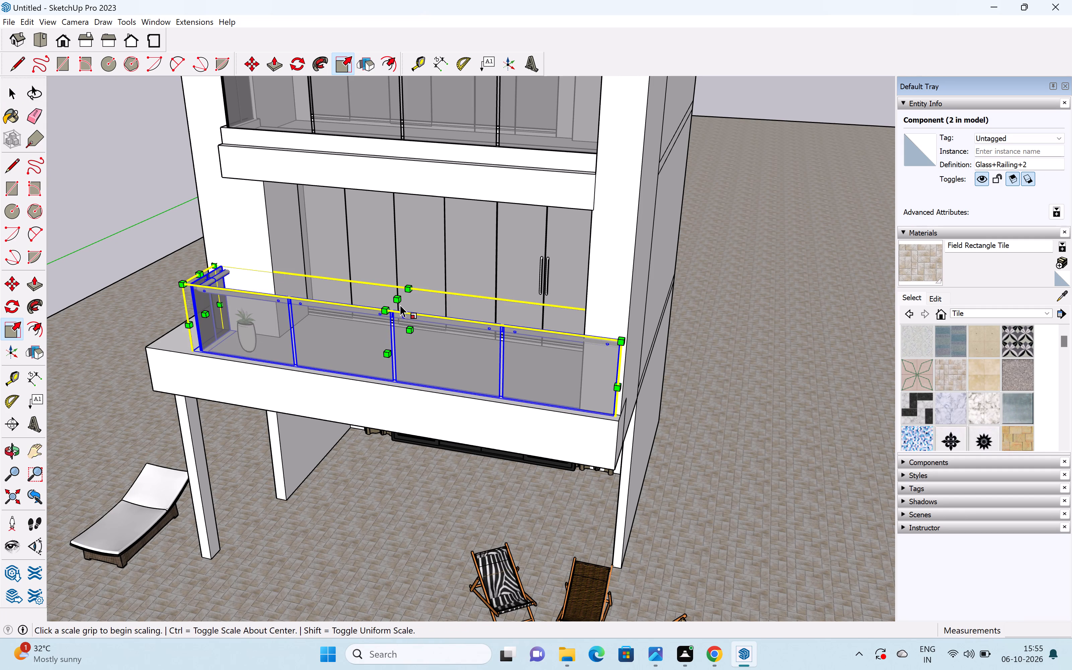
# Lower the lowest balcony's glass railing to a little over half its height by scaling it along the blue axis.
pyautogui.moveTo(401, 297); pyautogui.dragTo(401, 311)
pyautogui.moveTo(397, 298); pyautogui.dragTo(397, 298)
pyautogui.moveTo(397, 298); pyautogui.dragTo(403, 320)
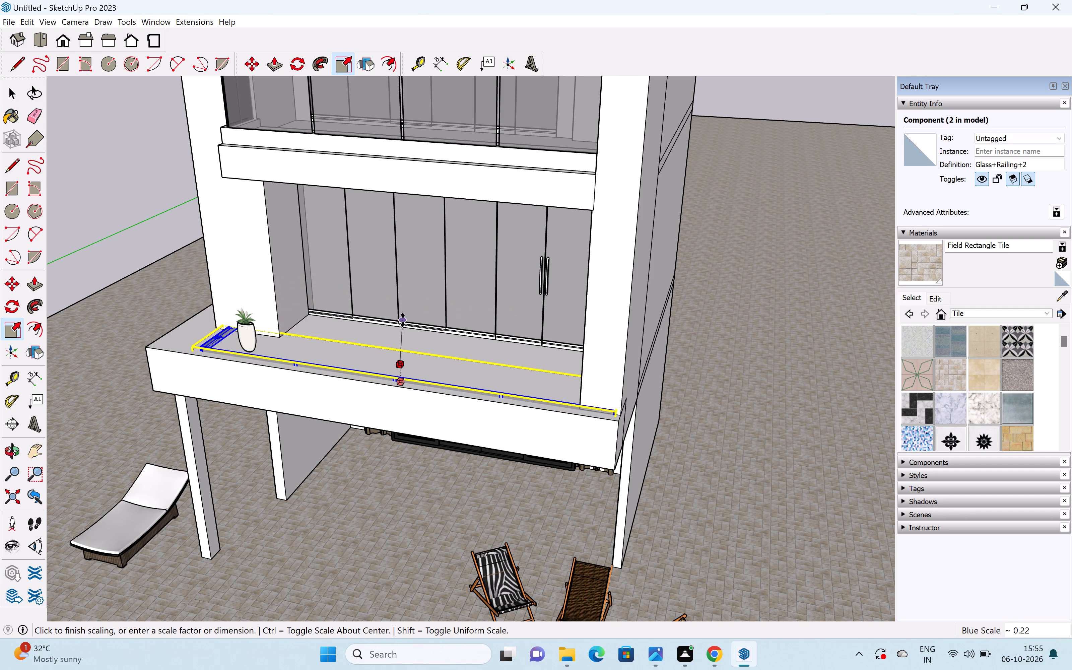
pyautogui.moveTo(403, 320); pyautogui.dragTo(403, 316)
pyautogui.scroll(3, 395, 322)
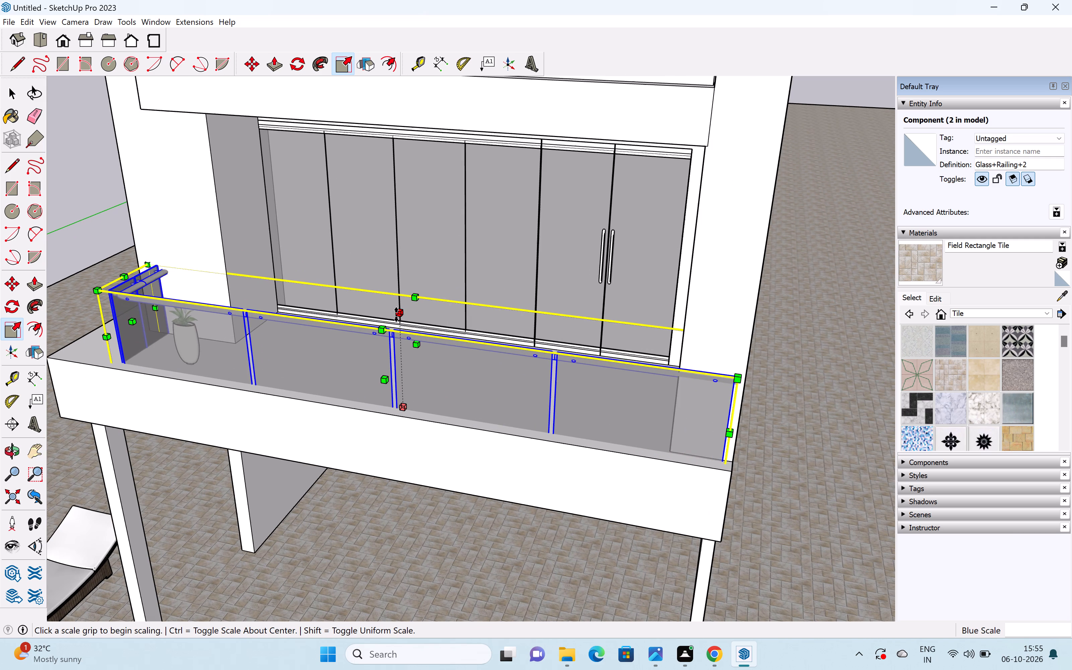
pyautogui.click(396, 314)
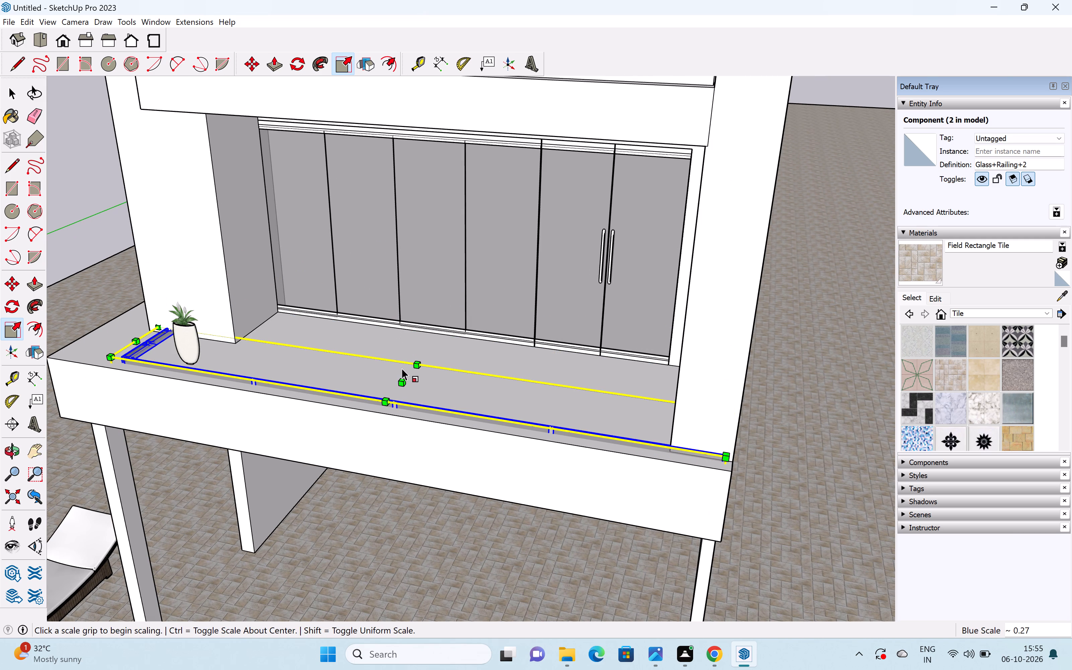
pyautogui.moveTo(400, 378); pyautogui.dragTo(401, 368)
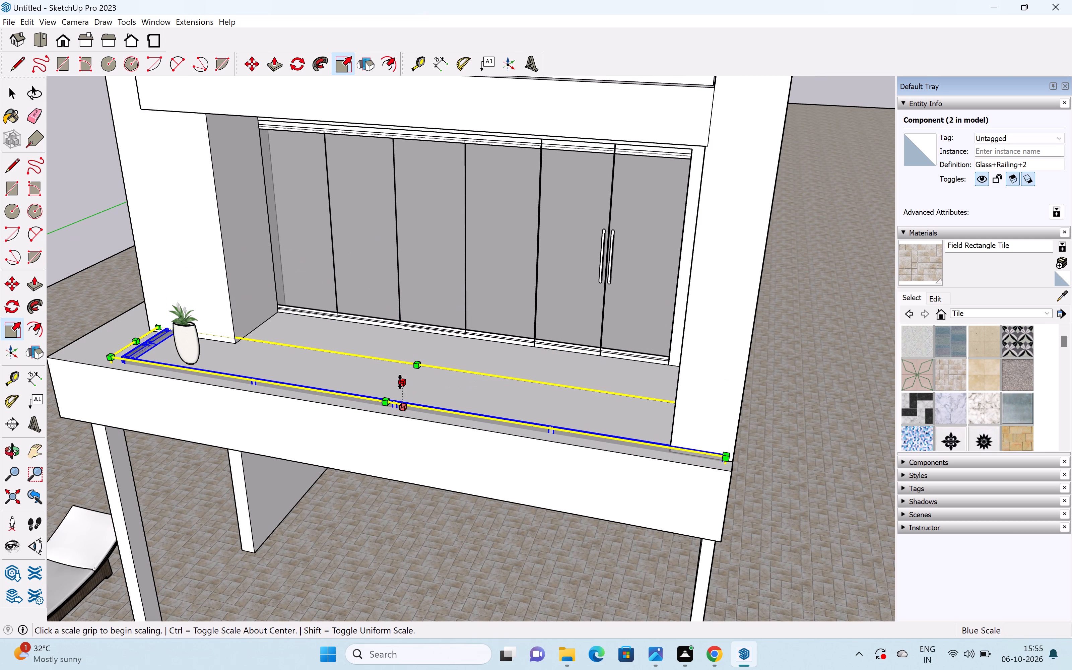
pyautogui.click(400, 382)
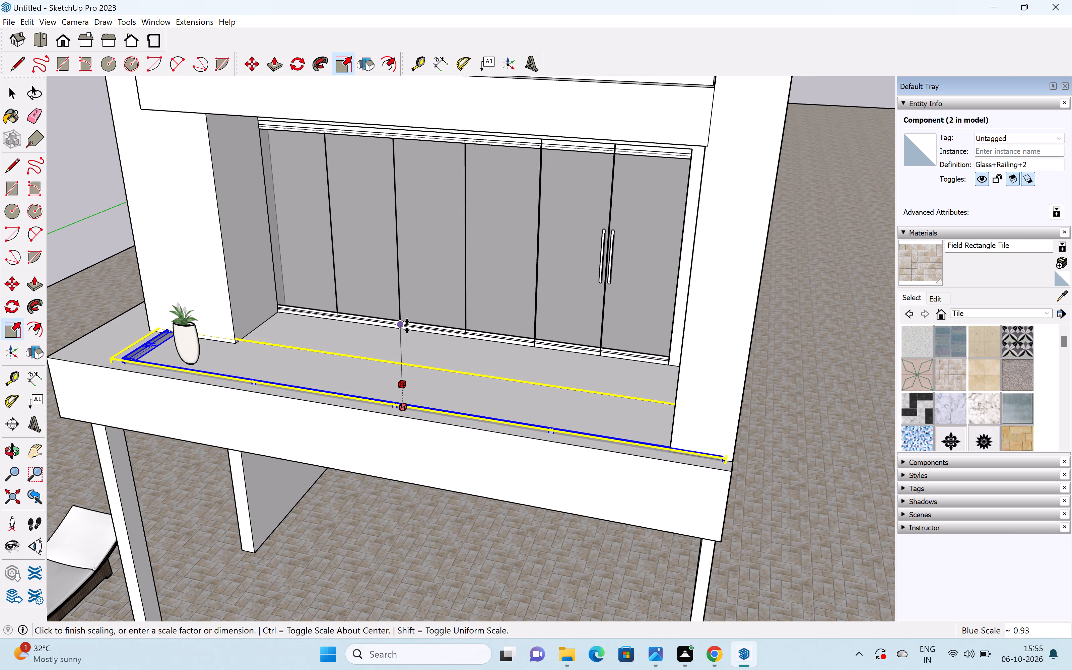
pyautogui.click(407, 326)
pyautogui.hotkey('ctrl', 'z')
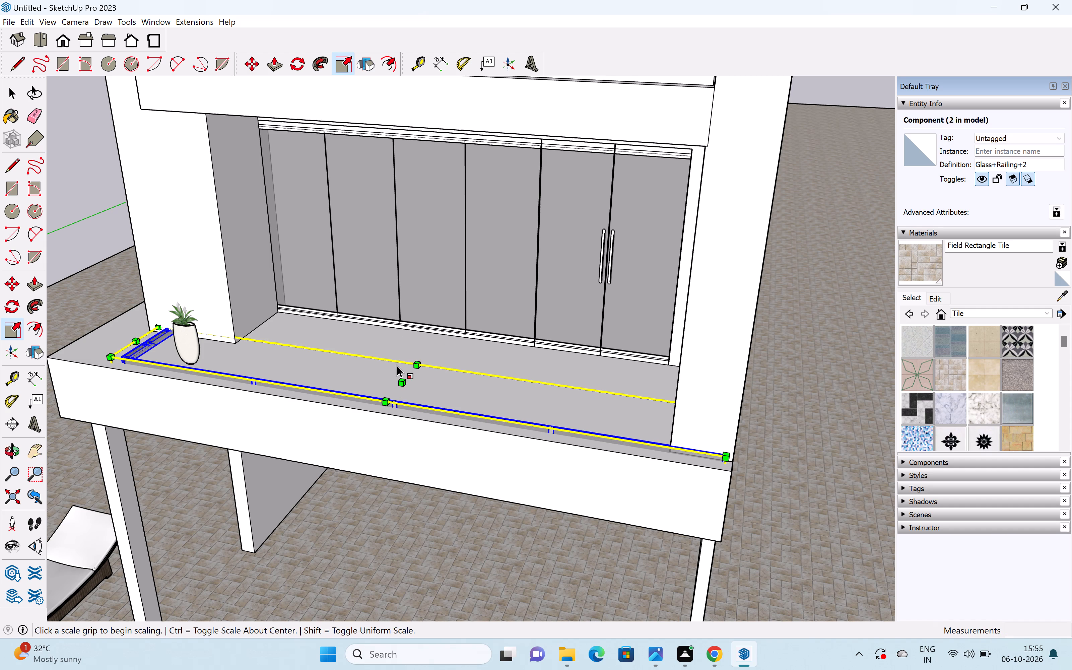
pyautogui.click(403, 381)
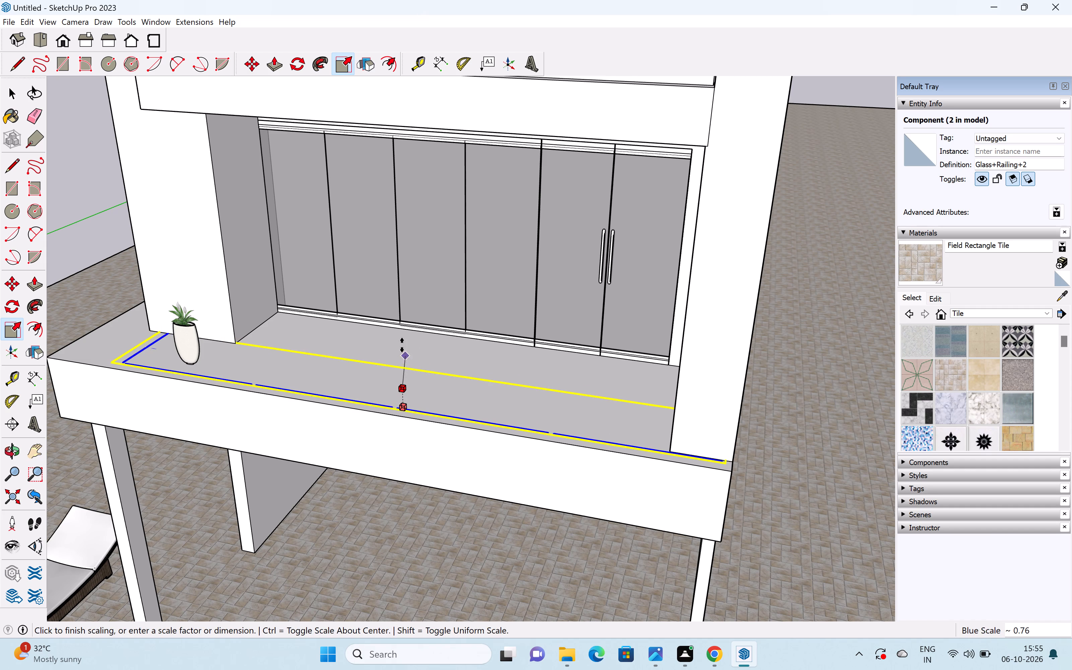
pyautogui.click(402, 342)
pyautogui.press('space')
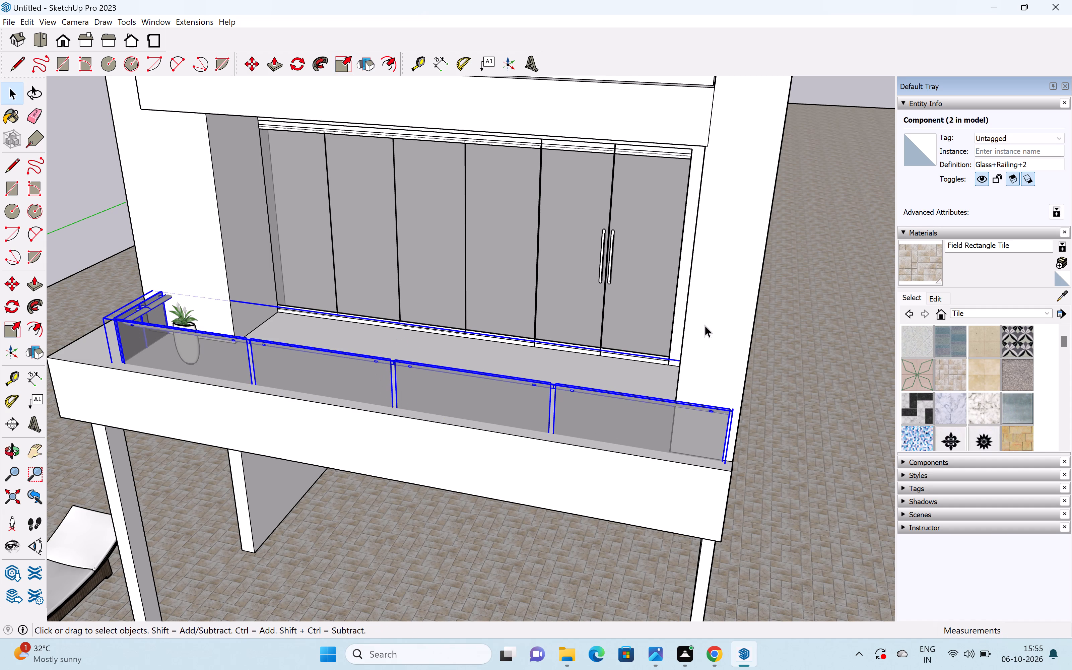
pyautogui.click(845, 317)
# Scale the potted plant on the lowest balcony taller from its top along the blue axis.
pyautogui.scroll(4, 152, 332)
pyautogui.moveTo(260, 309); pyautogui.dragTo(167, 354, button='middle')
pyautogui.scroll(1, 167, 355)
pyautogui.scroll(5, 186, 332)
pyautogui.click(177, 312)
pyautogui.scroll(2, 177, 312)
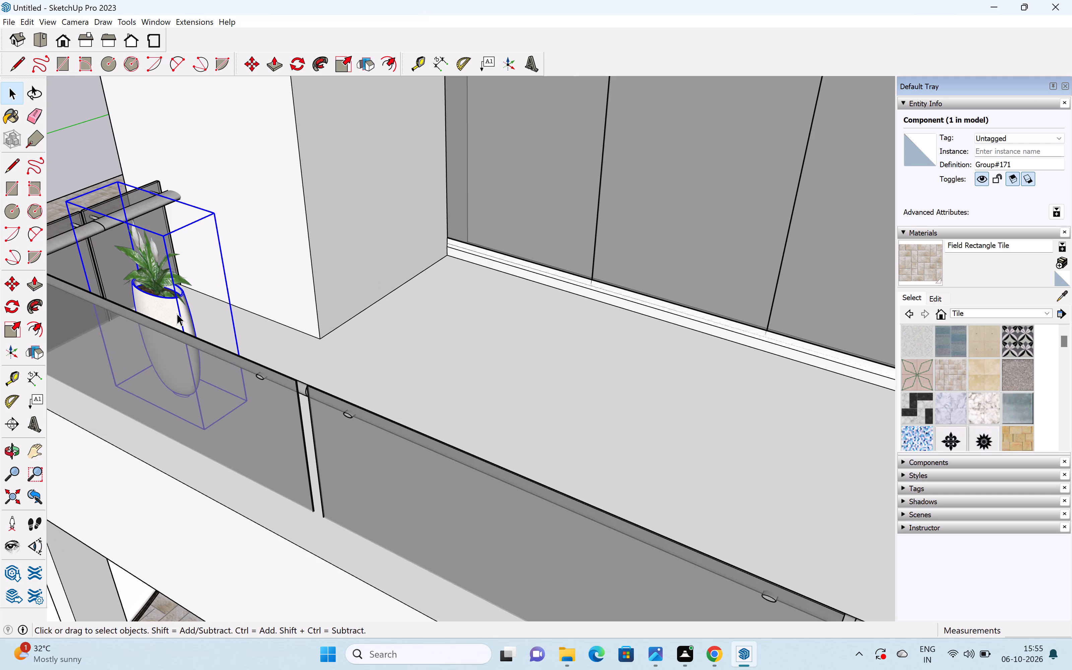
pyautogui.press('s')
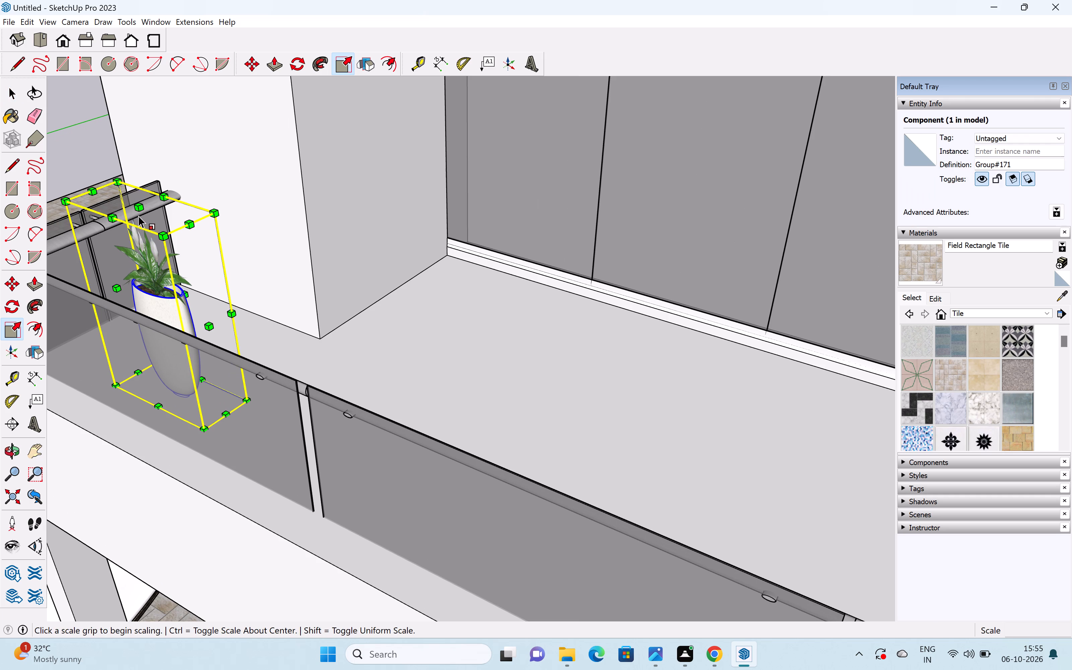
pyautogui.moveTo(134, 204); pyautogui.dragTo(143, 177)
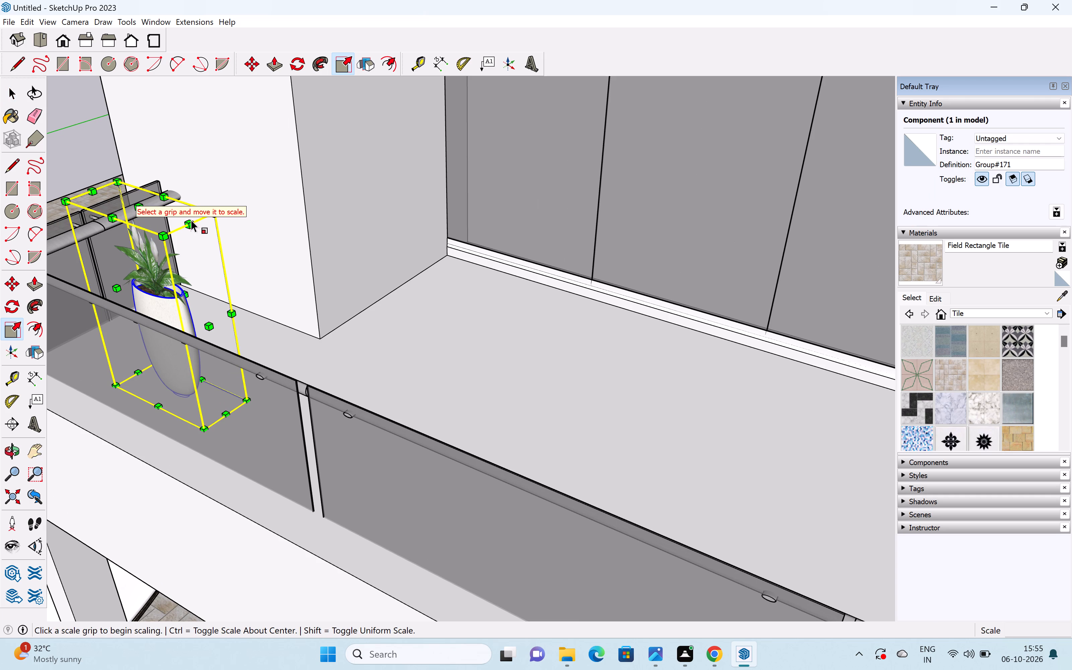
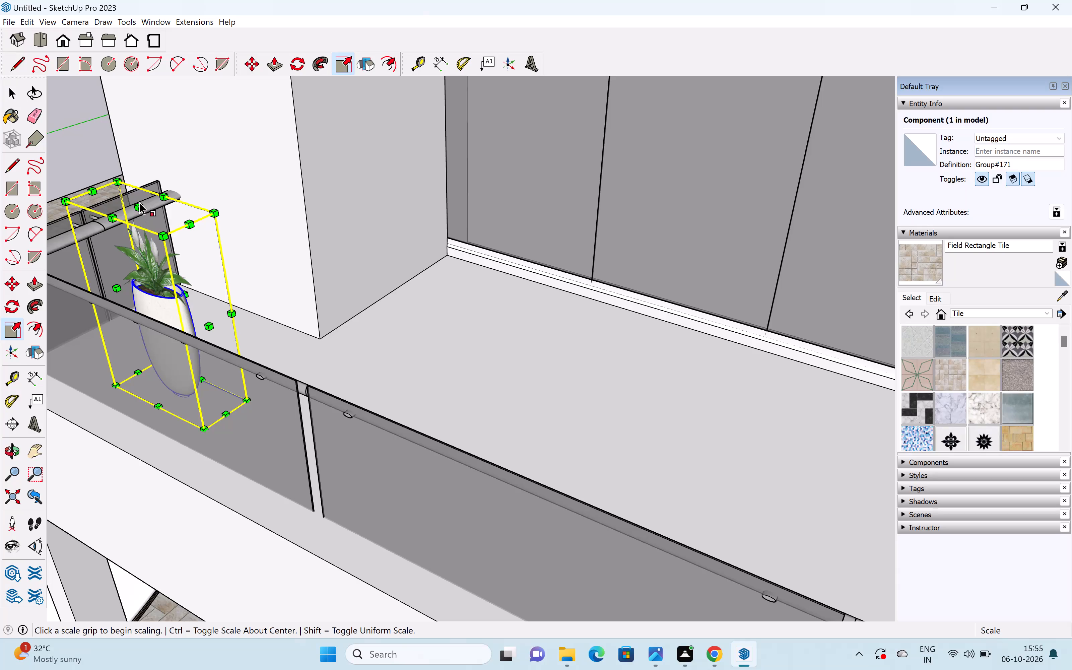
# Scale the potted plant on the lowest balcony by 1.39 along the blue axis, and widen it from its side.
pyautogui.moveTo(137, 206); pyautogui.dragTo(152, 123)
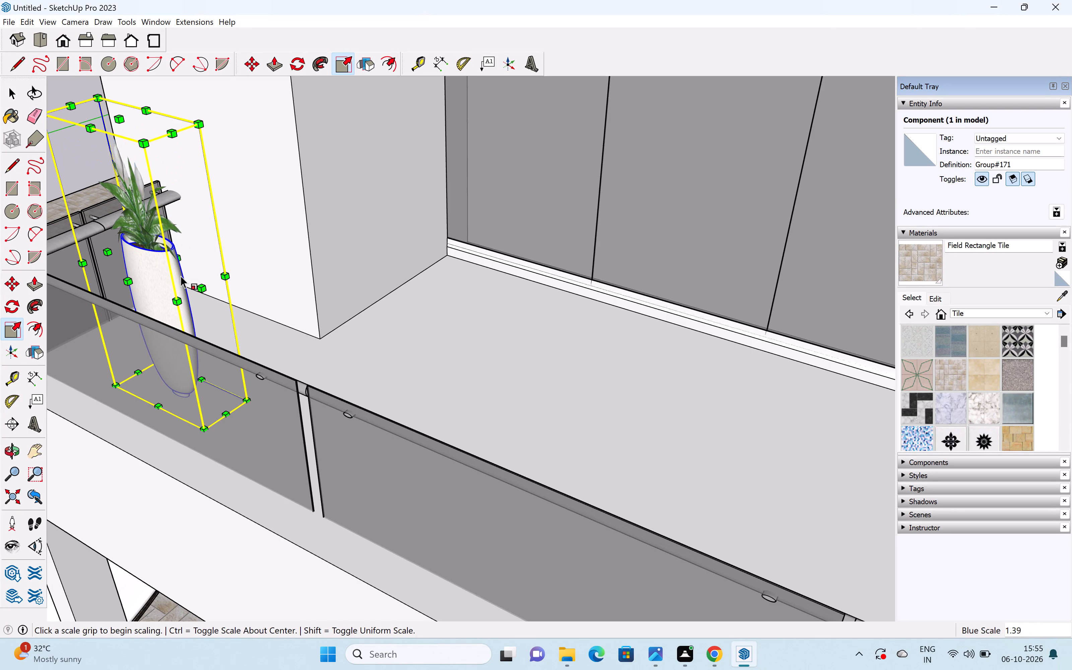
pyautogui.moveTo(199, 284); pyautogui.dragTo(210, 294)
pyautogui.moveTo(210, 294); pyautogui.dragTo(254, 321)
pyautogui.scroll(-11, 256, 306)
pyautogui.scroll(1, 327, 350)
pyautogui.scroll(-10, 327, 351)
pyautogui.press('space')
pyautogui.scroll(-5, 352, 345)
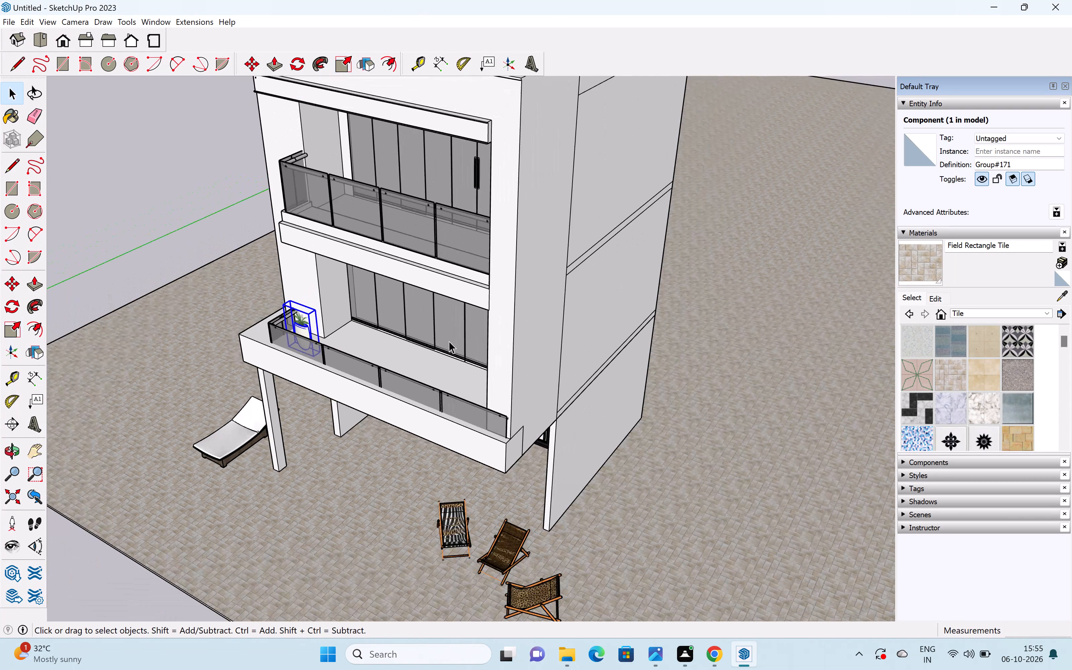
pyautogui.moveTo(366, 406); pyautogui.dragTo(509, 336, button='middle')
pyautogui.click(725, 339)
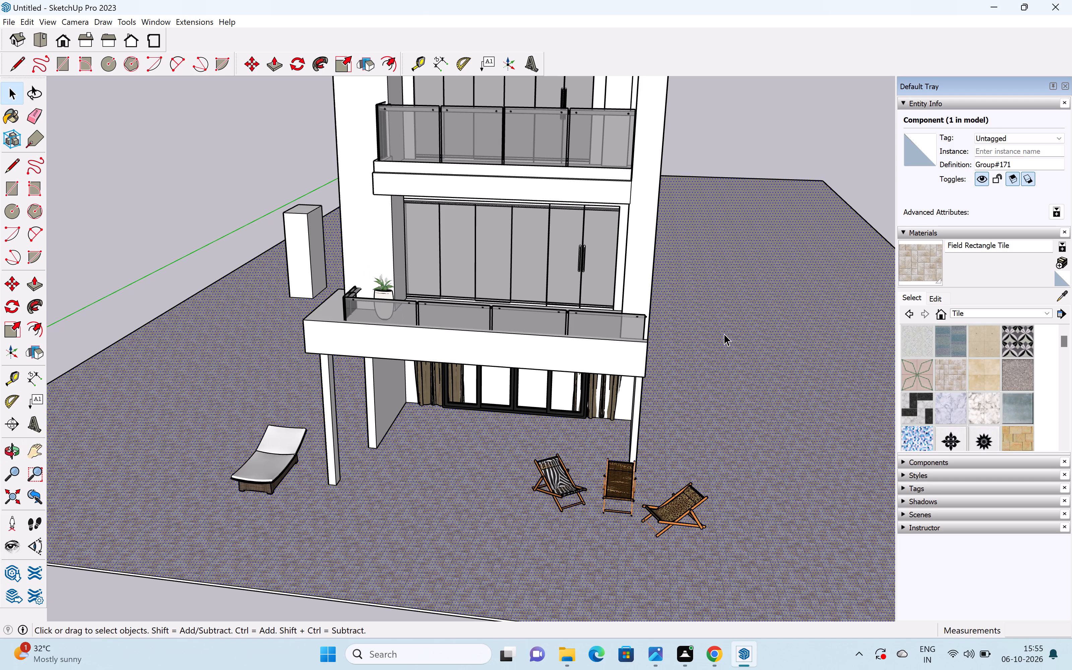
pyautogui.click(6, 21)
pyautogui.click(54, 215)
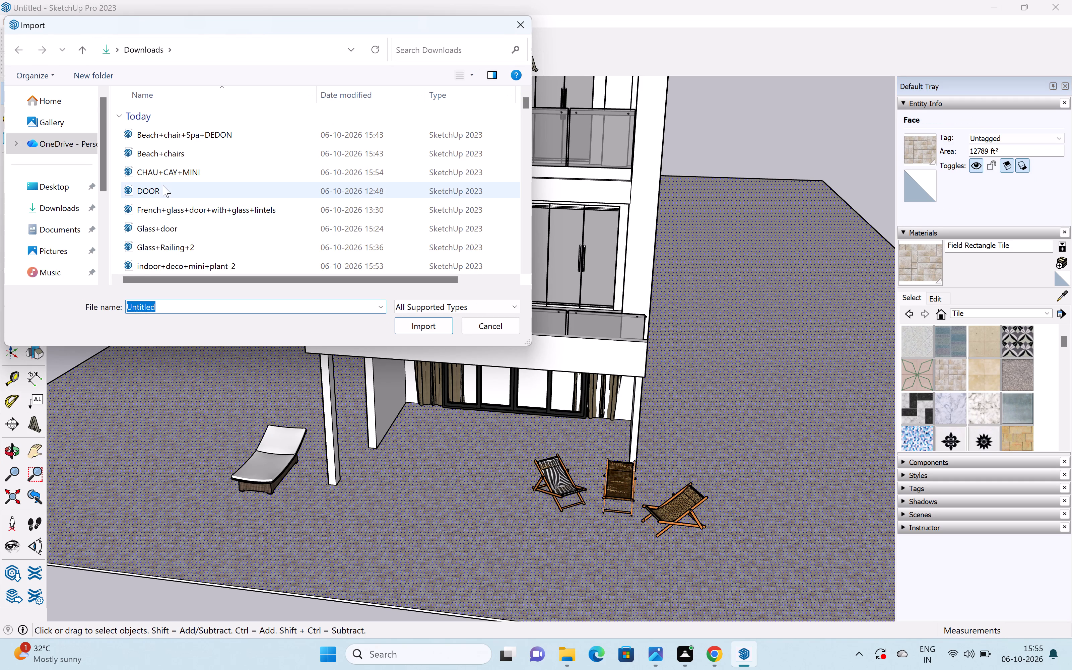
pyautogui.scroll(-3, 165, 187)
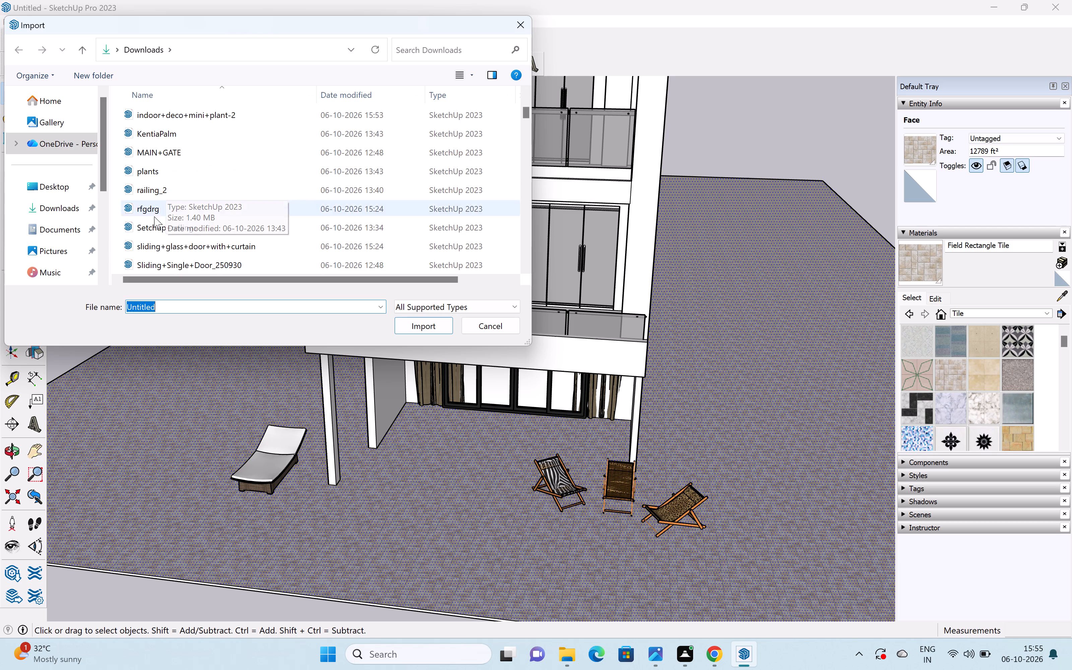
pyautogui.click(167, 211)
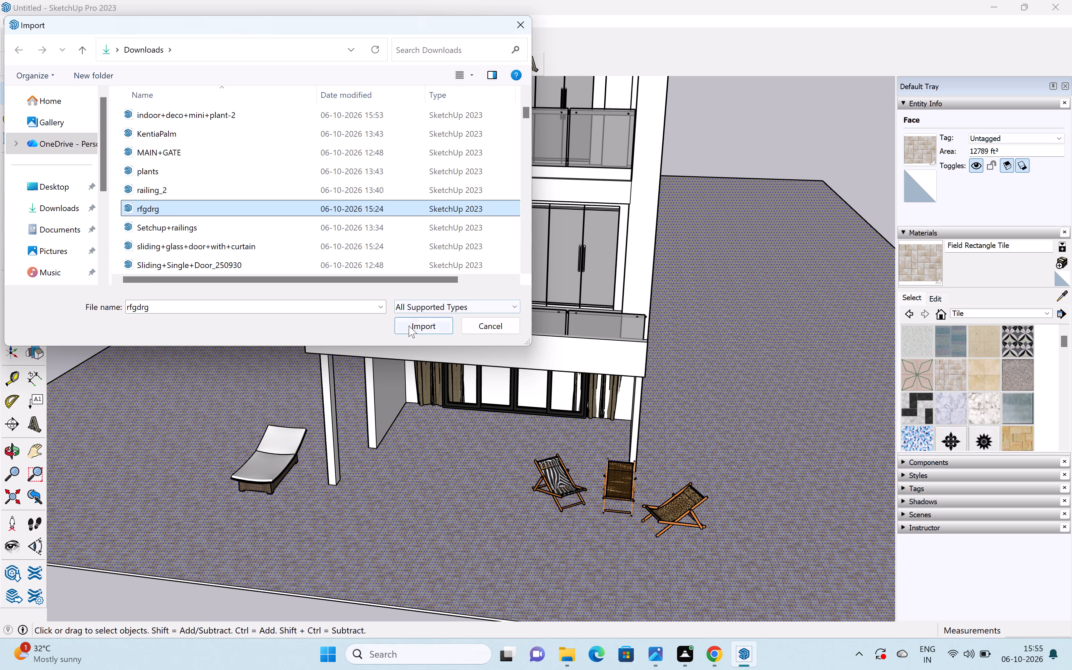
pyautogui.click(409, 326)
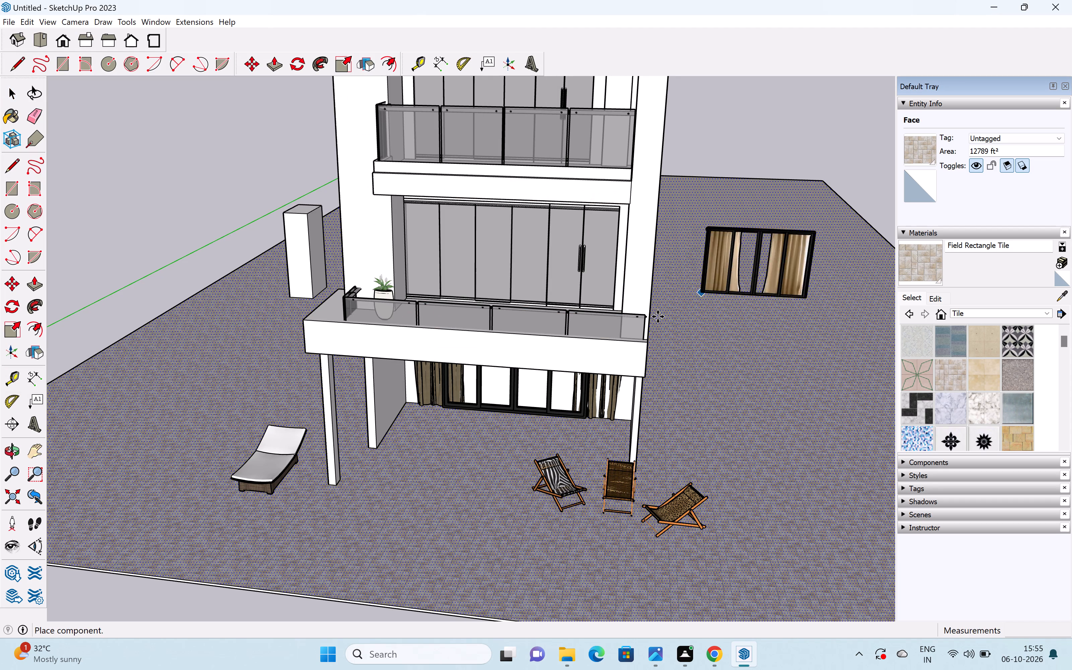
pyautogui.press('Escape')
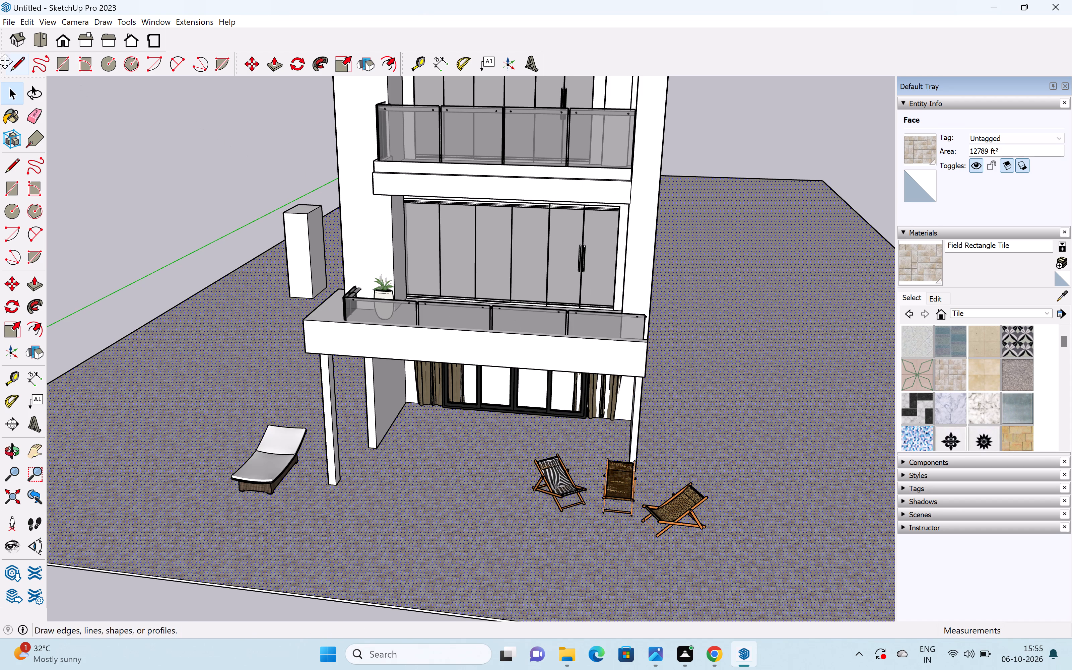
# Import the trol potted plant model and place it on the tiled plot between the lounger and the beach chairs.
pyautogui.click(6, 21)
pyautogui.click(48, 215)
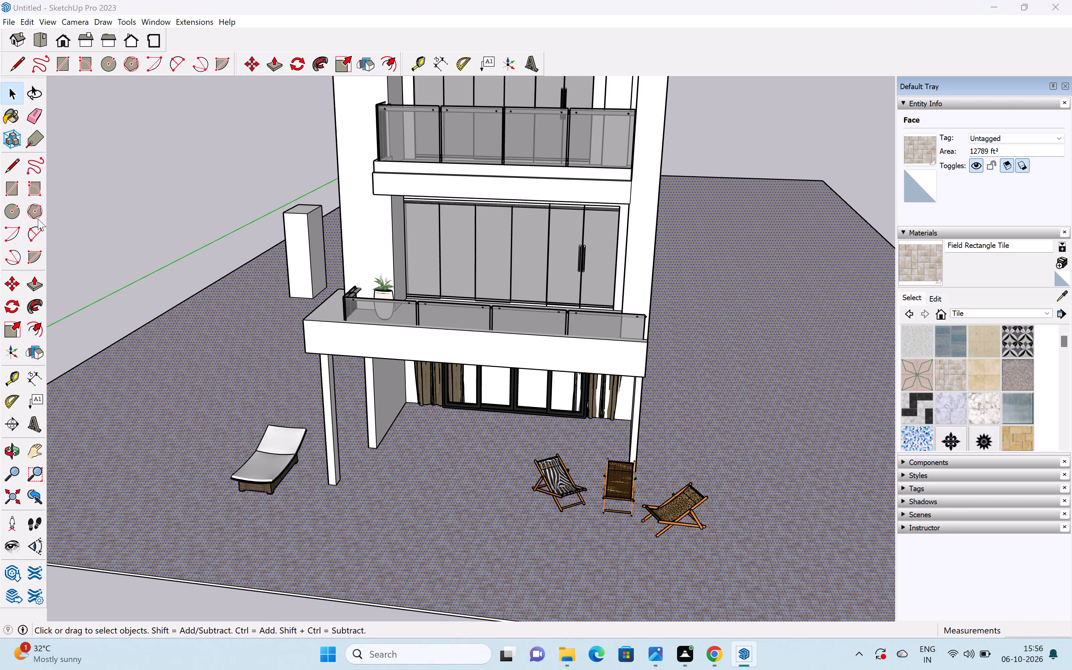
pyautogui.scroll(-1, 483, 292)
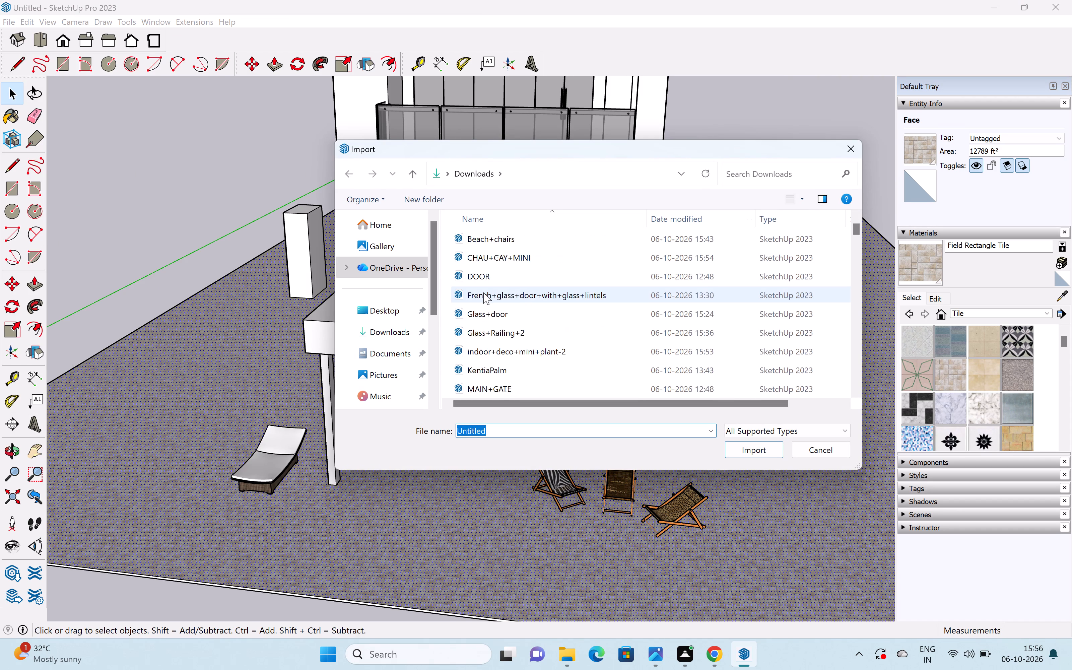
pyautogui.scroll(-4, 483, 292)
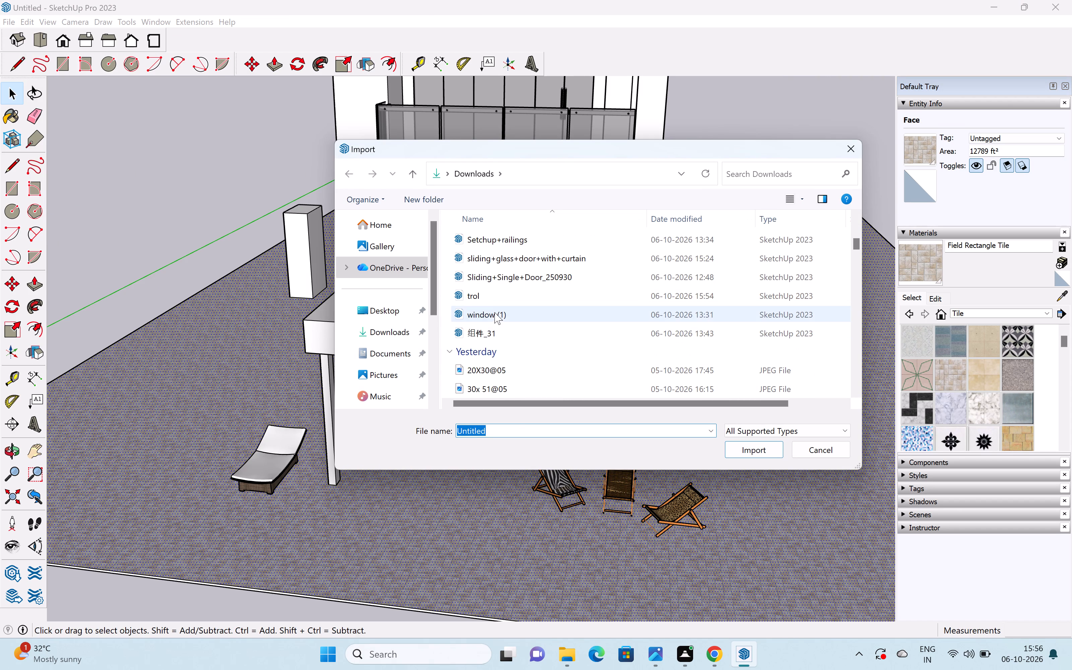
pyautogui.click(492, 300)
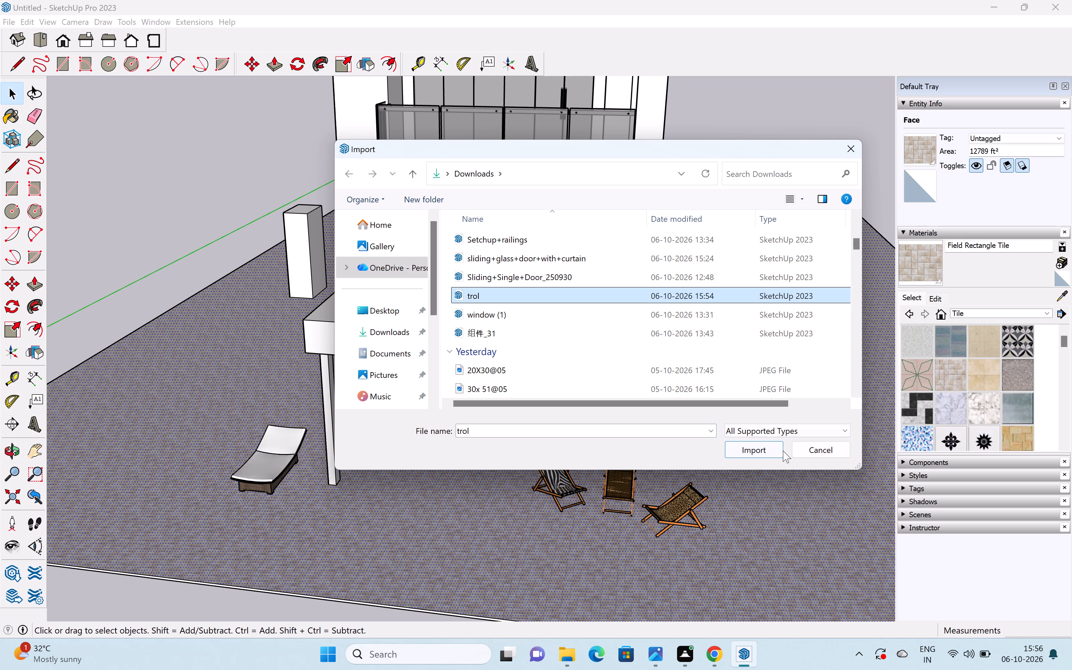
pyautogui.click(776, 448)
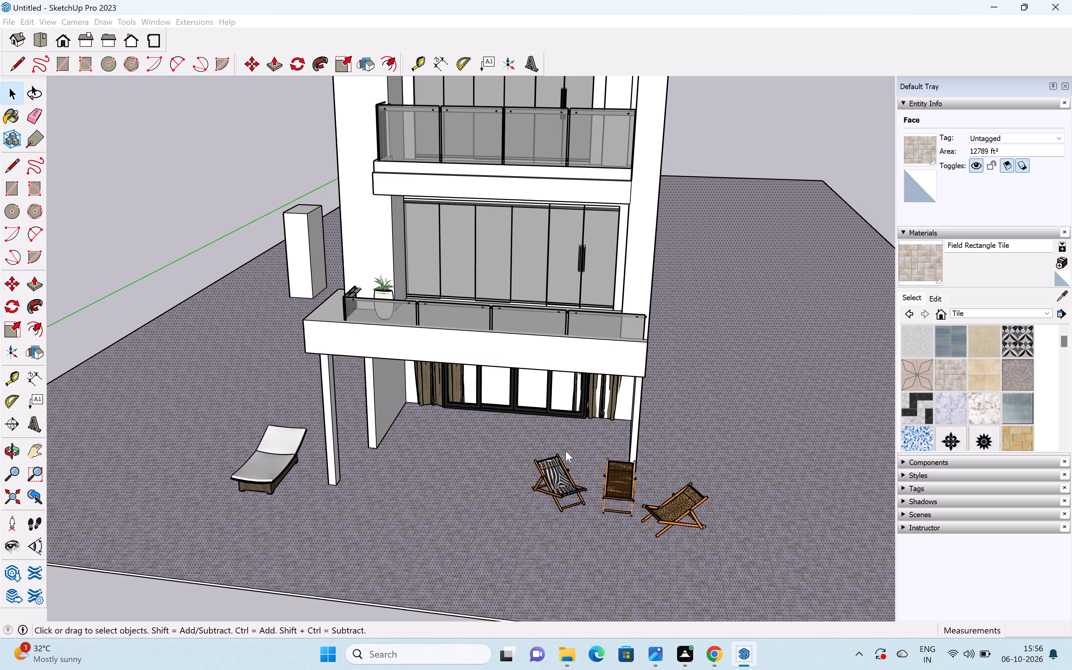
pyautogui.scroll(-3, 567, 448)
pyautogui.scroll(-5, 520, 391)
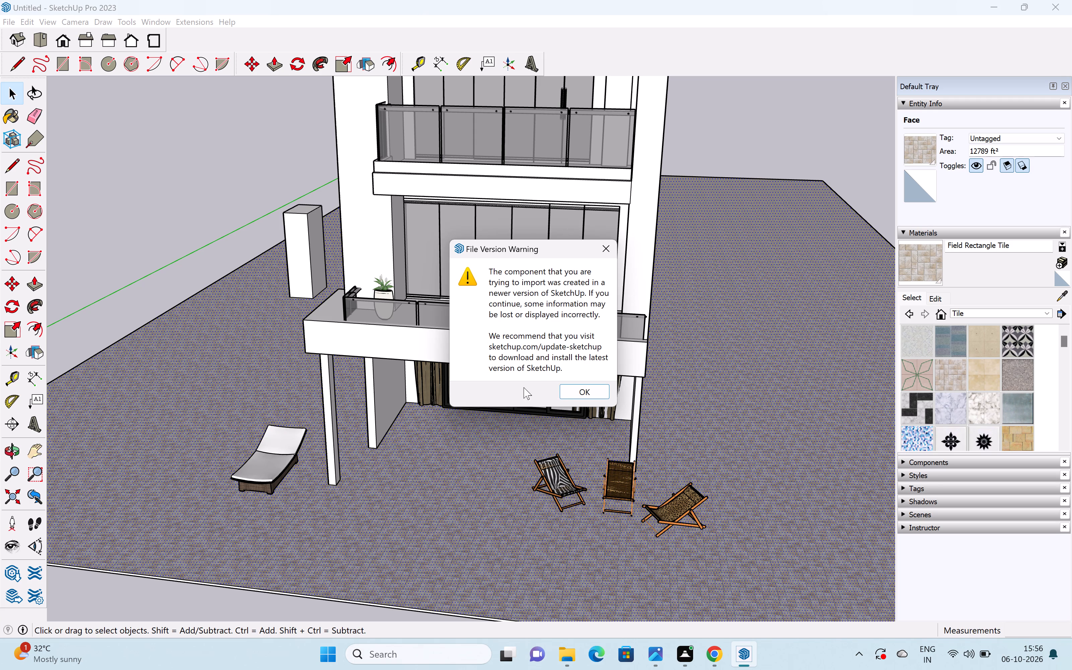
pyautogui.click(564, 393)
pyautogui.scroll(2, 441, 307)
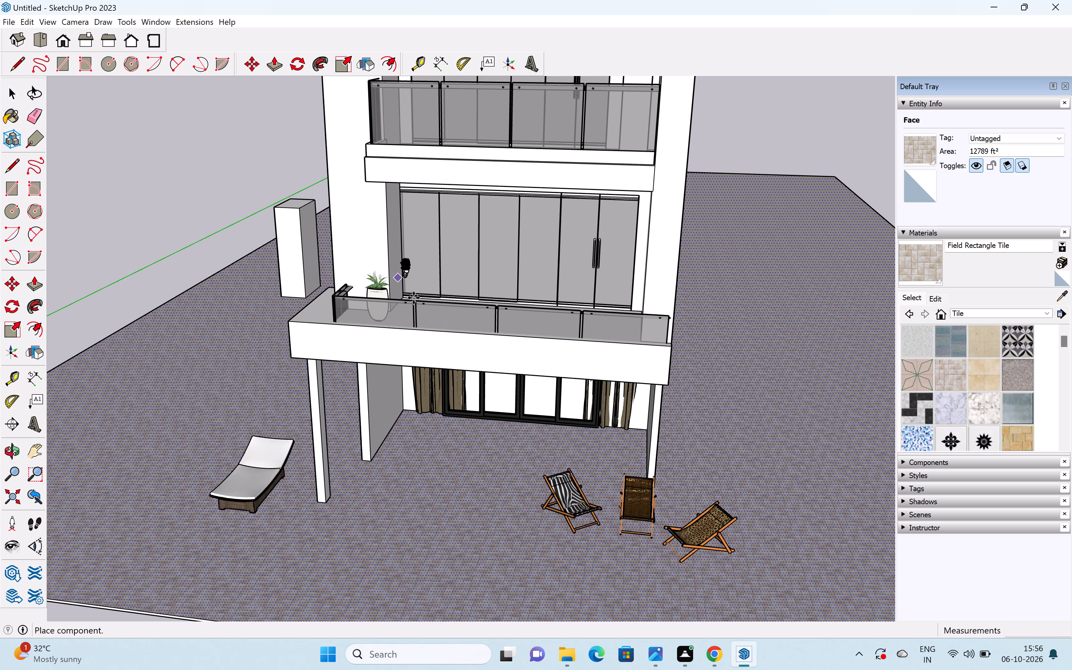
pyautogui.scroll(4, 428, 311)
pyautogui.moveTo(429, 311); pyautogui.dragTo(371, 423, button='middle')
pyautogui.scroll(6, 413, 336)
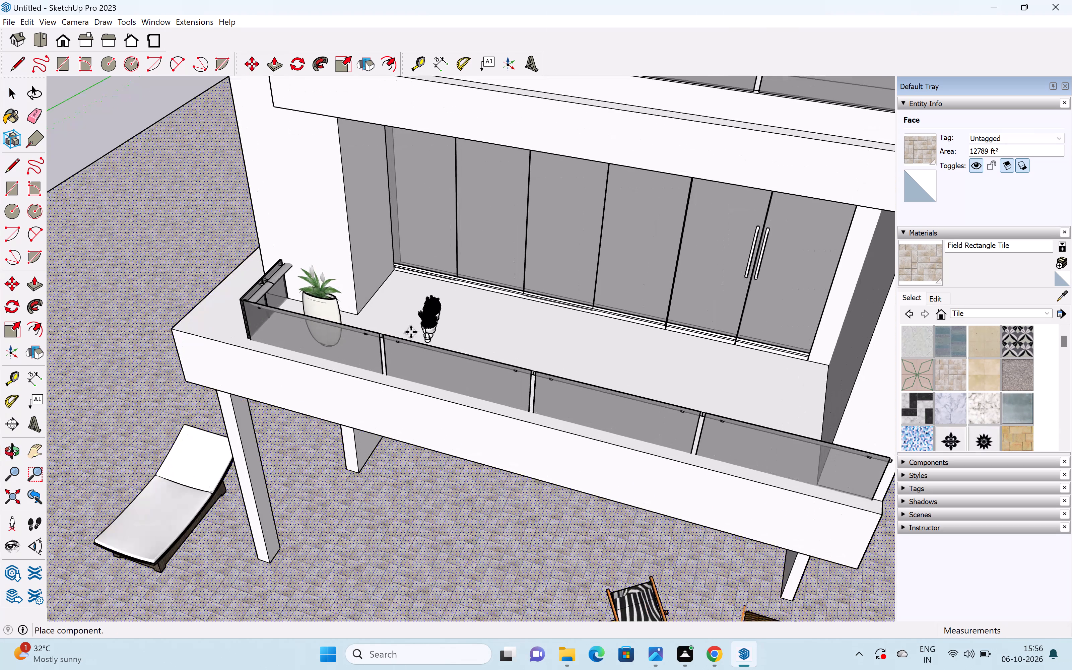
pyautogui.moveTo(399, 323); pyautogui.dragTo(358, 375, button='middle')
pyautogui.scroll(1, 358, 375)
pyautogui.scroll(11, 364, 339)
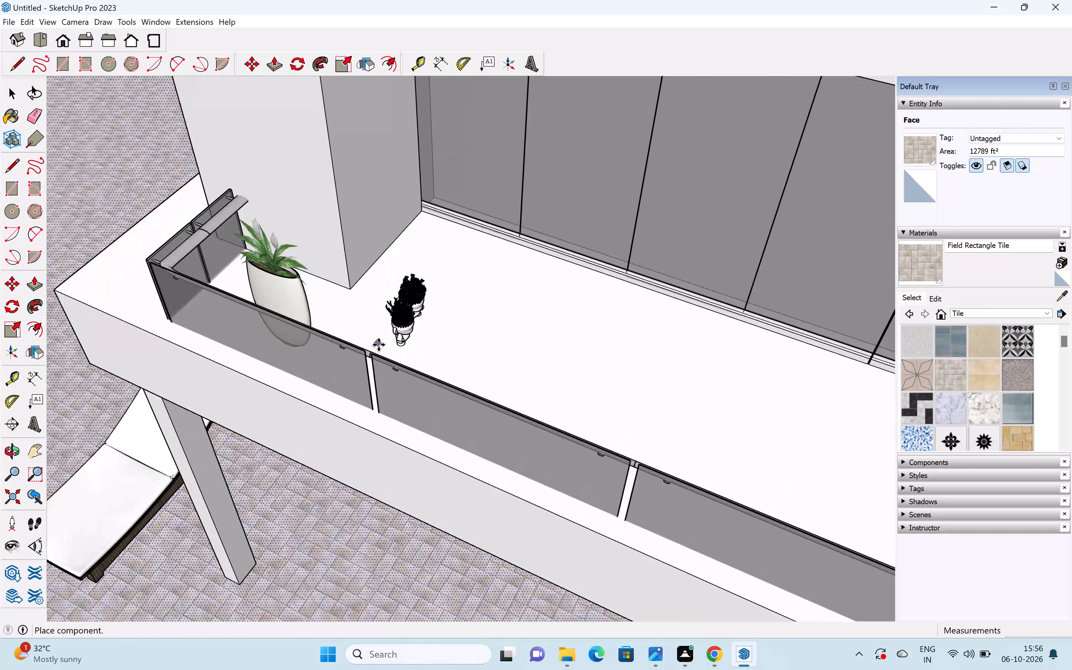
pyautogui.scroll(-20, 463, 333)
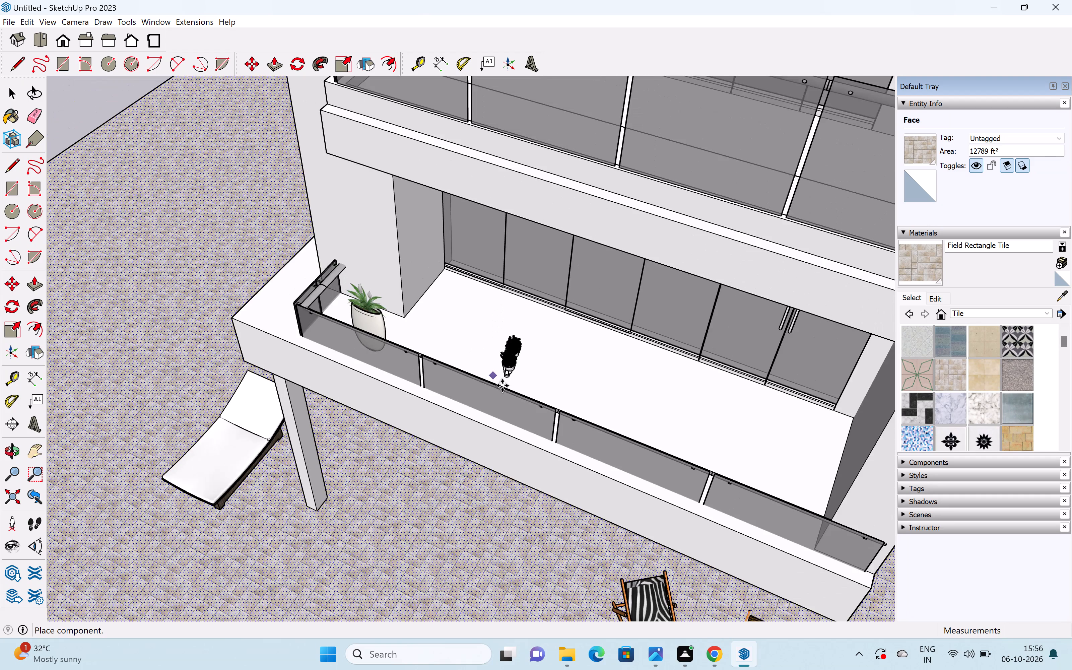
pyautogui.scroll(-10, 502, 386)
pyautogui.moveTo(512, 475); pyautogui.dragTo(655, 321, button='middle')
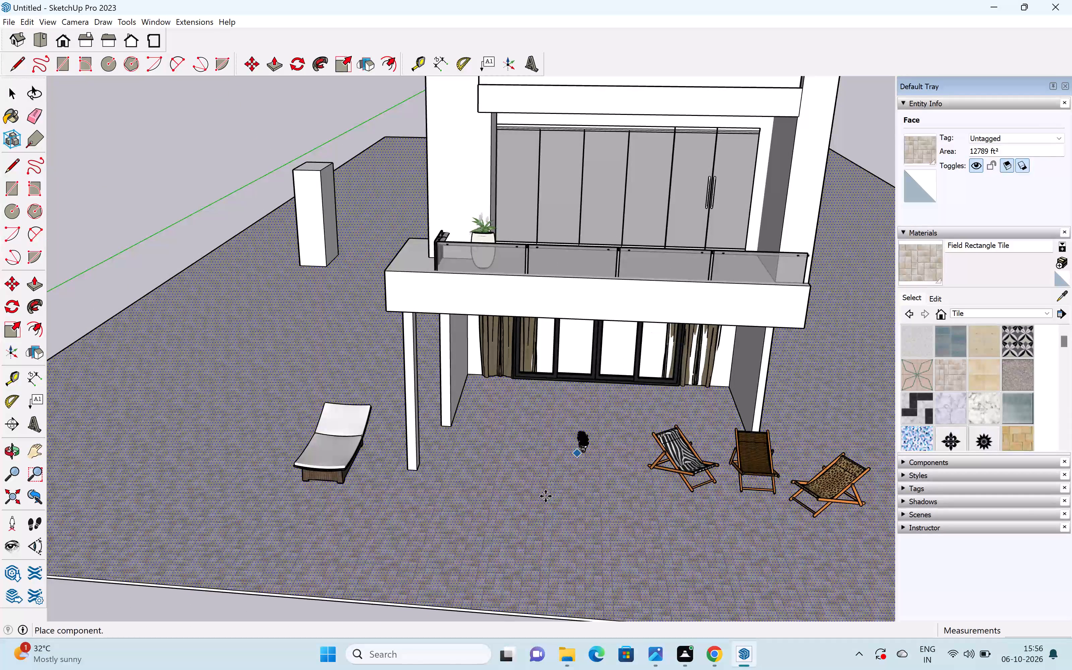
pyautogui.click(540, 500)
pyautogui.press('space')
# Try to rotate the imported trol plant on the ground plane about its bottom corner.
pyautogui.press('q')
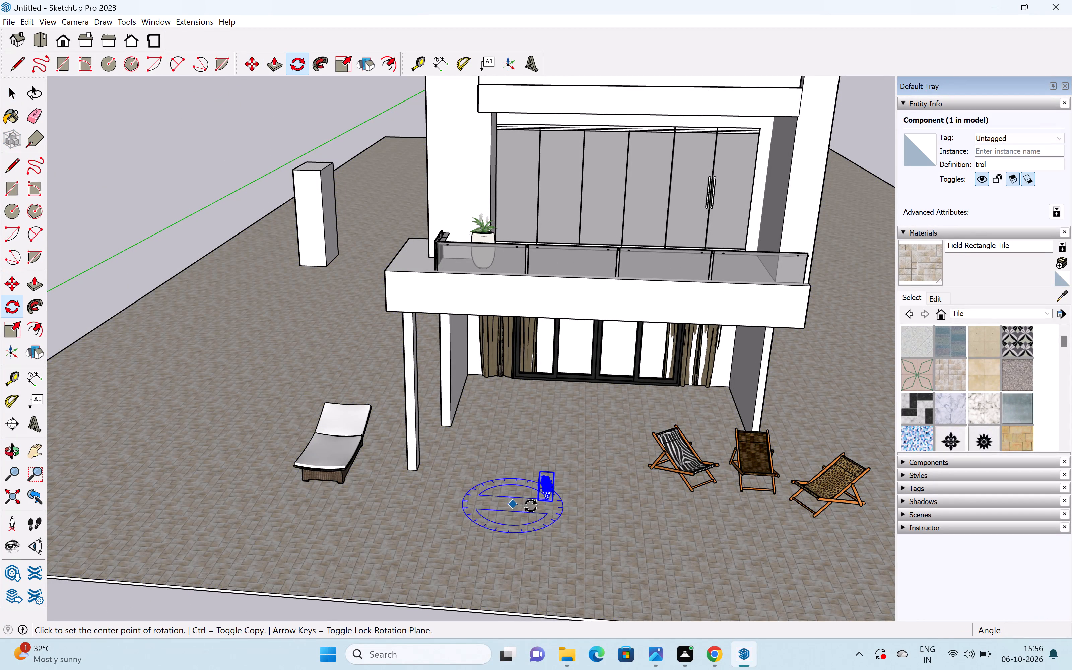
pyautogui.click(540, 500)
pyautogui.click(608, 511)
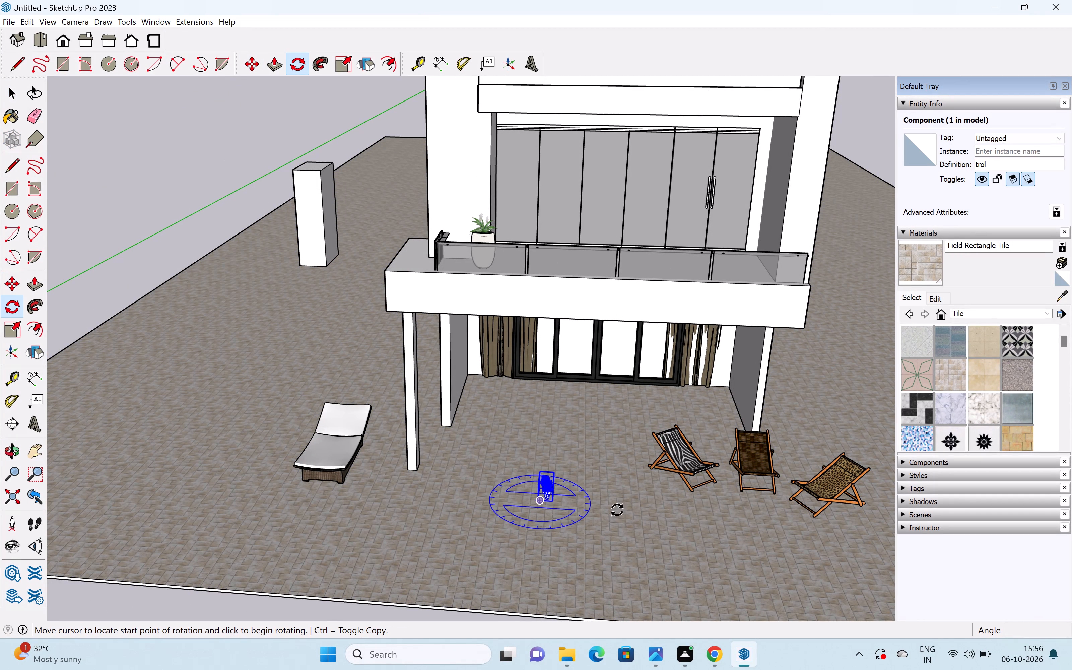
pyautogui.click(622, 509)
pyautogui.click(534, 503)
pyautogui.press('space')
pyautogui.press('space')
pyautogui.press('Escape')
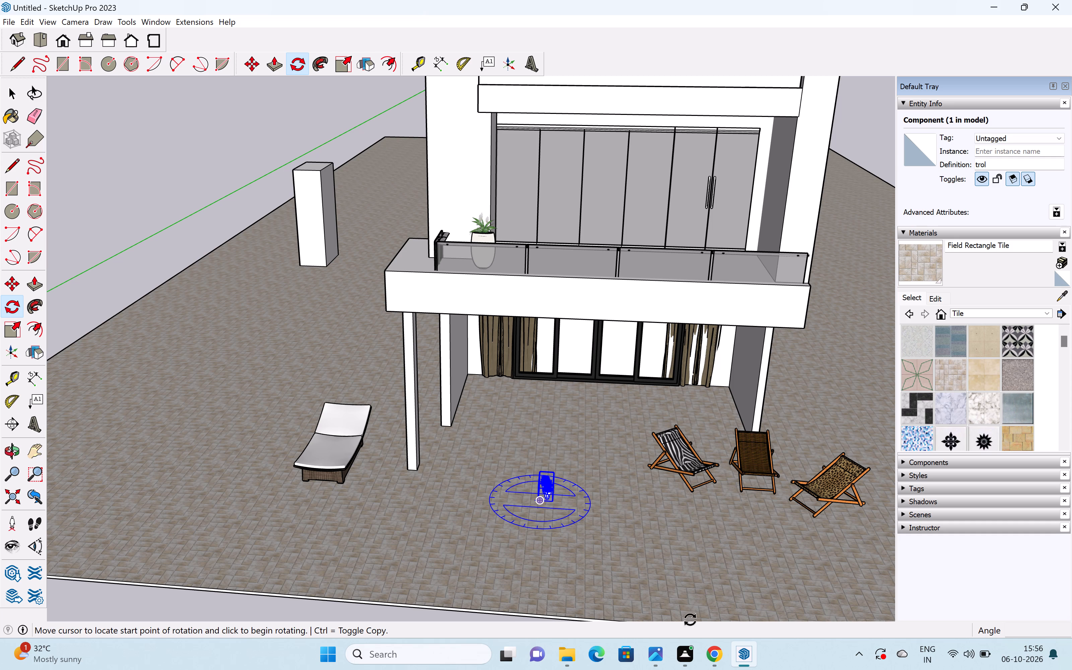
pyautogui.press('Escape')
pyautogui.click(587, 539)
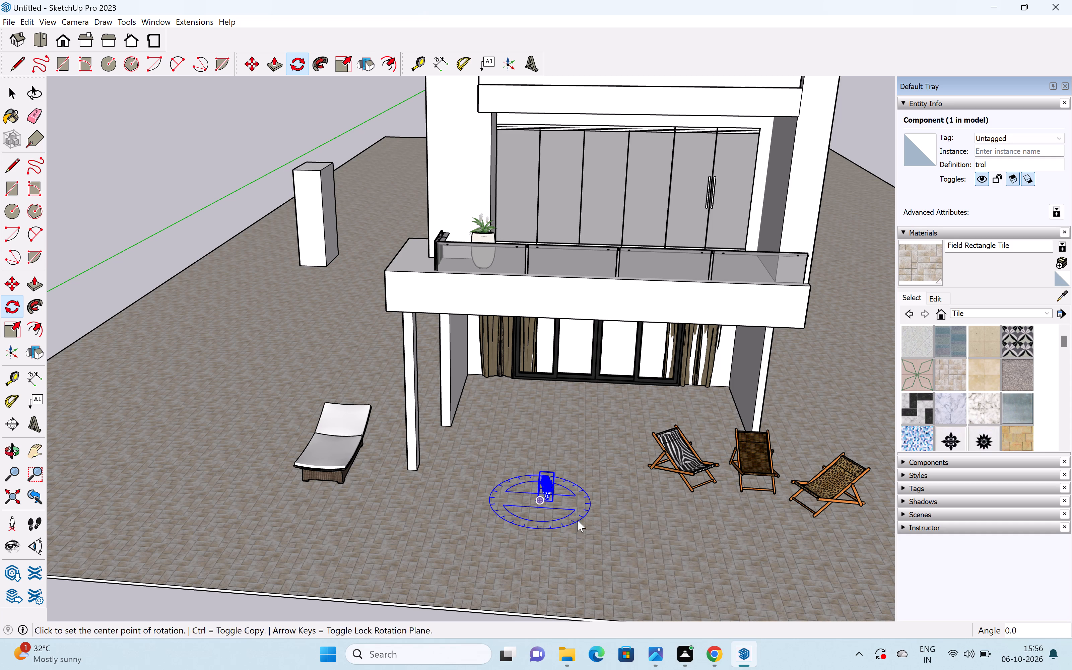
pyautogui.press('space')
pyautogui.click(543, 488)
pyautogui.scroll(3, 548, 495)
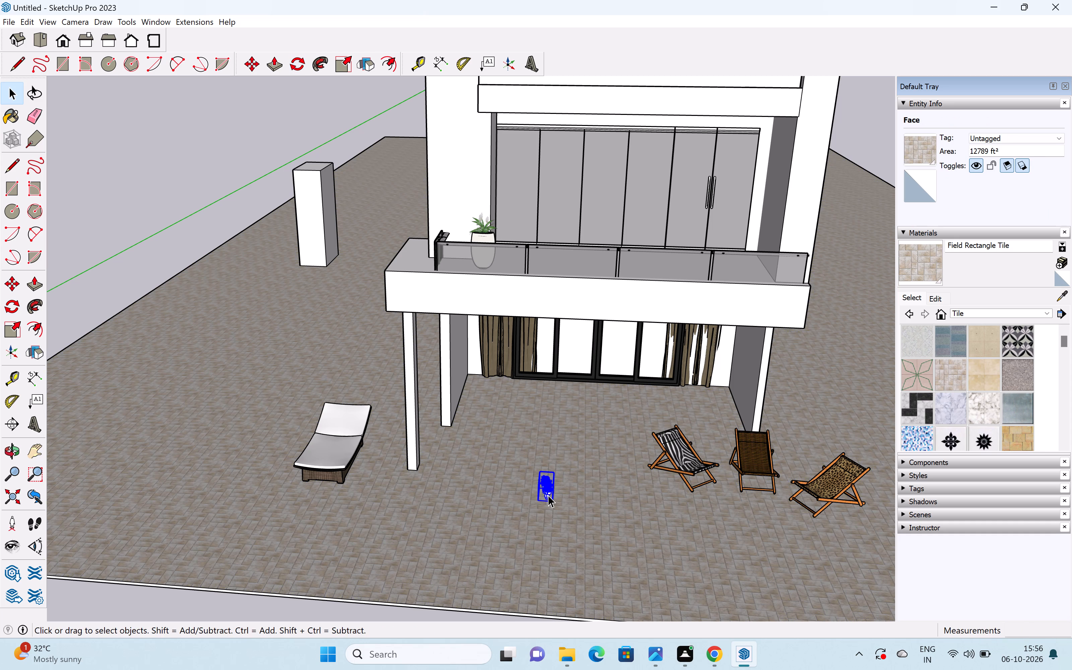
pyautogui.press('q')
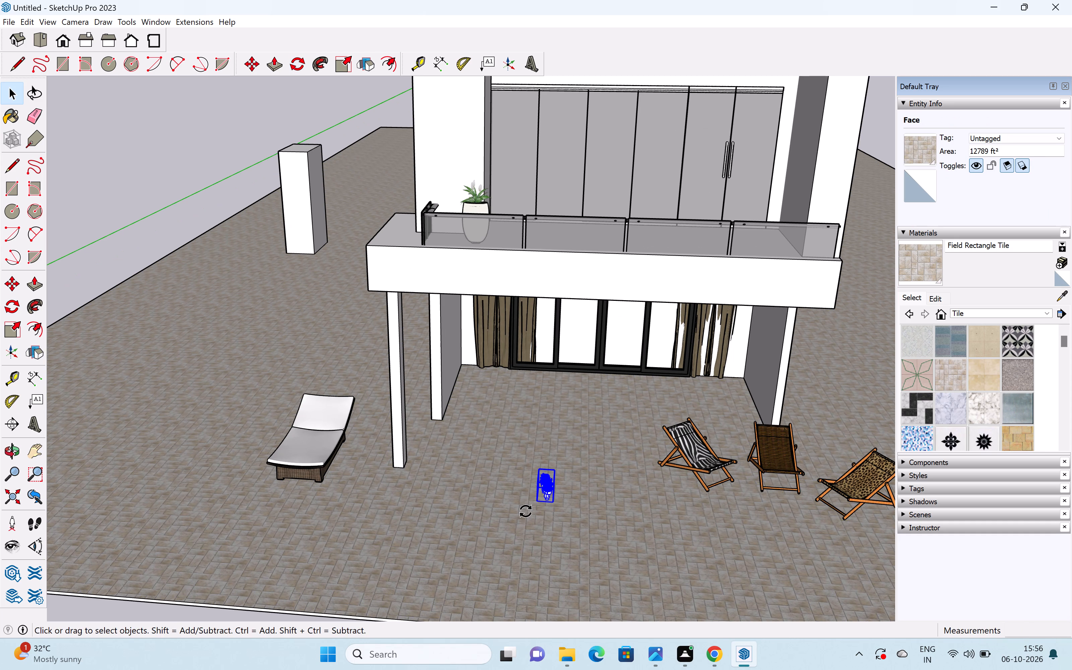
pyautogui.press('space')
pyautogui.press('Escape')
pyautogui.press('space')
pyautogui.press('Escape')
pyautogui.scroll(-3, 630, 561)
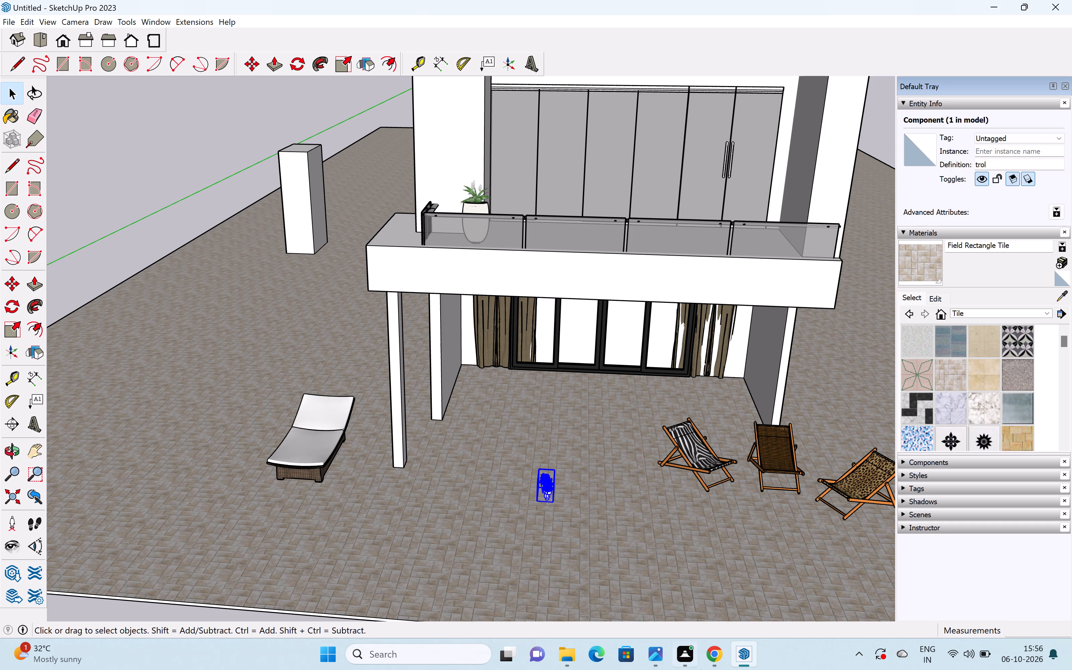
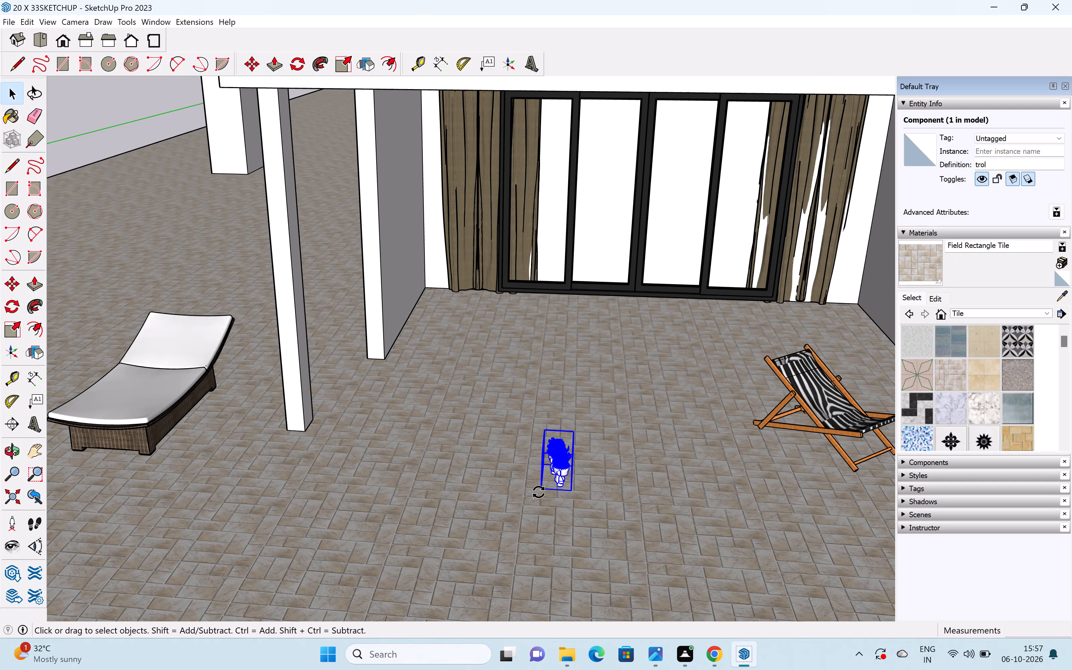
# Rotate the trol potted plant model 90 degrees on the ground plane about its bottom corner.
pyautogui.press('space')
pyautogui.press('Escape')
pyautogui.press('space')
pyautogui.press('q')
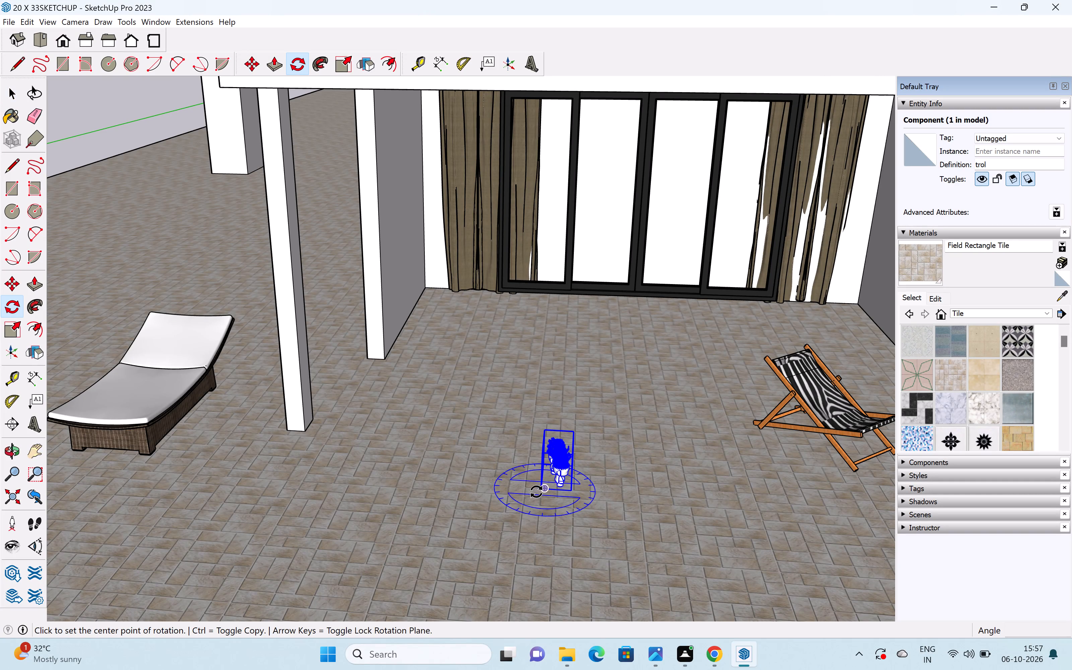
pyautogui.click(542, 490)
pyautogui.click(673, 487)
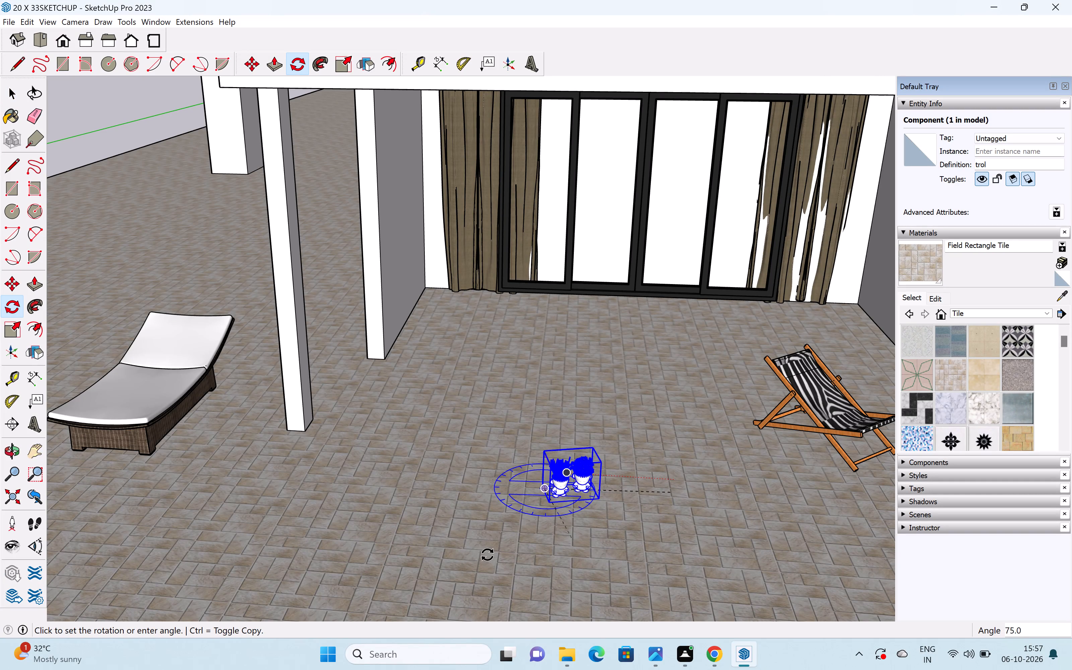
pyautogui.click(550, 544)
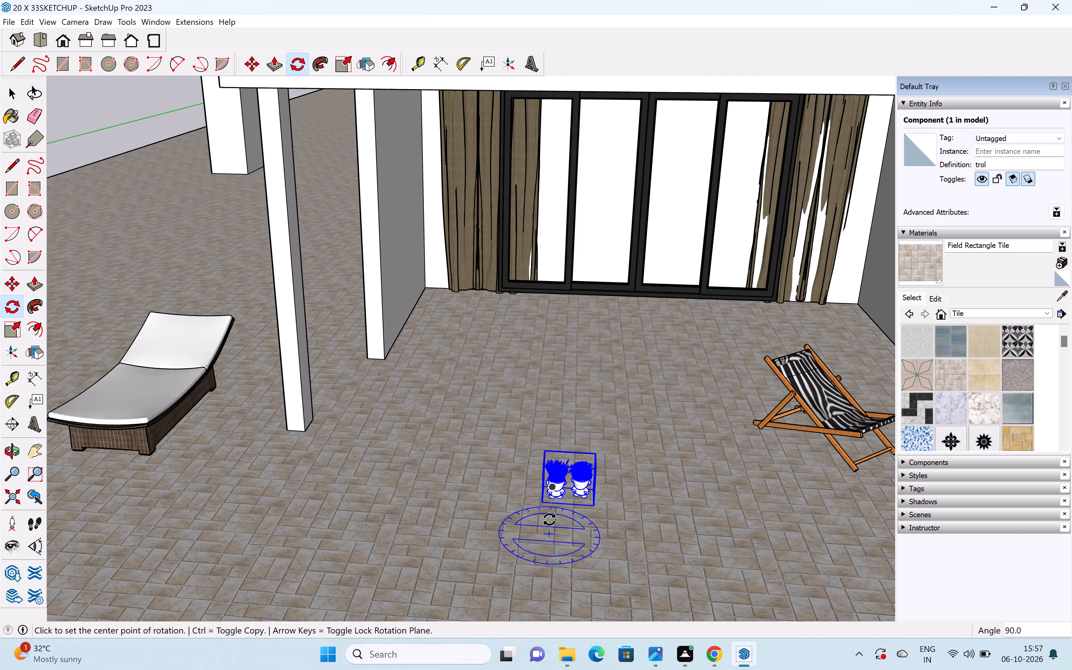
pyautogui.press('space')
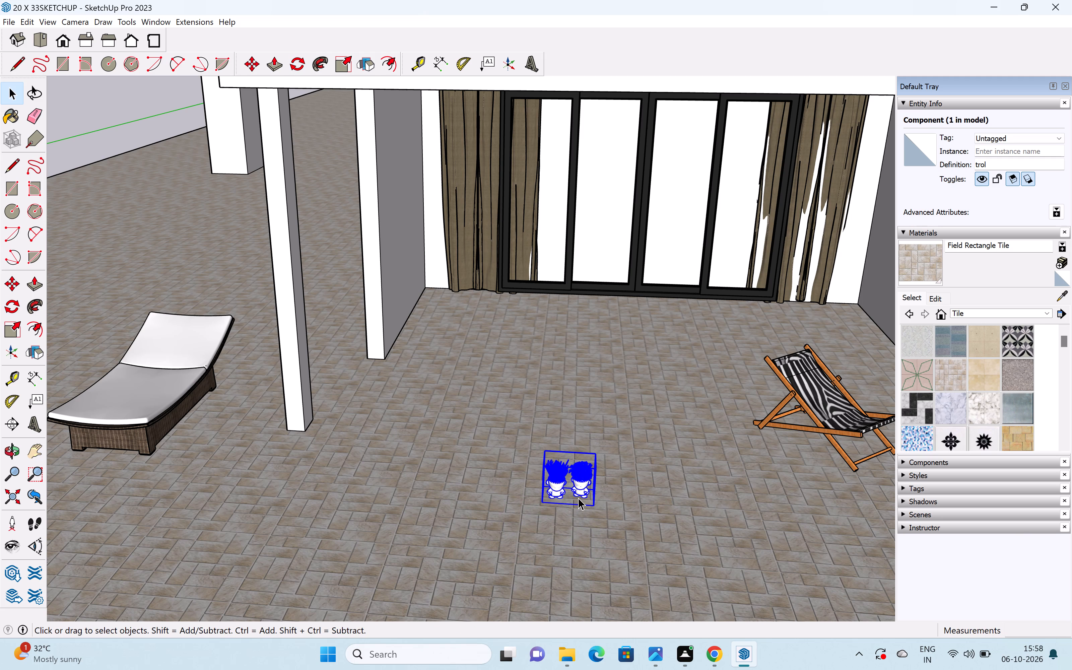
# Try to scale the trol potted plant model taller along the blue axis from its top.
pyautogui.press('s')
pyautogui.scroll(4, 574, 457)
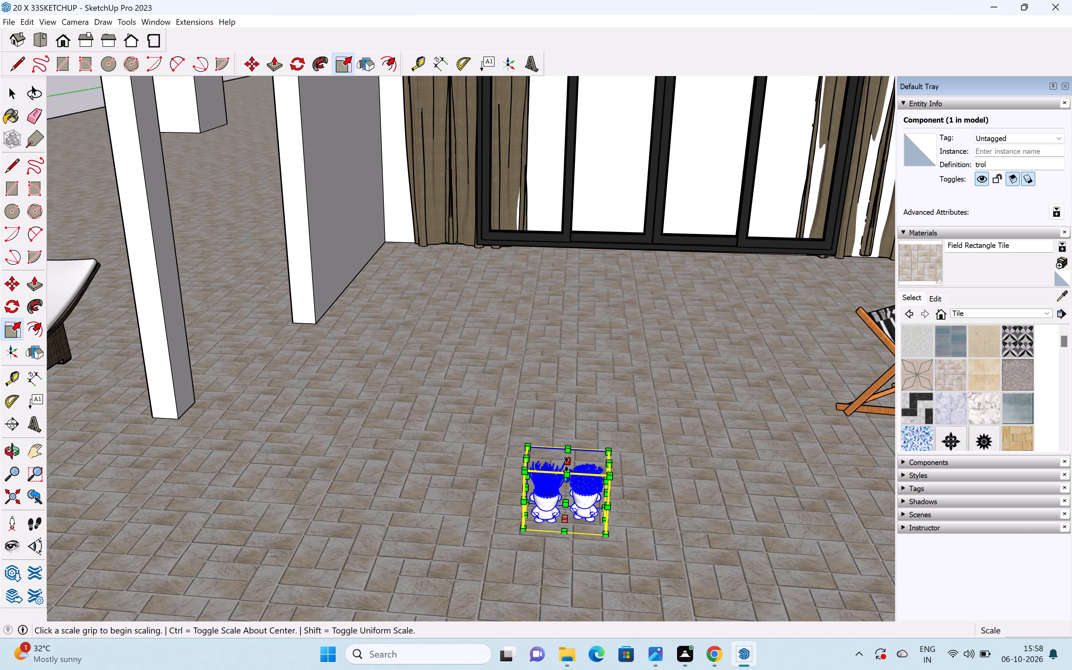
pyautogui.moveTo(566, 464); pyautogui.dragTo(556, 374)
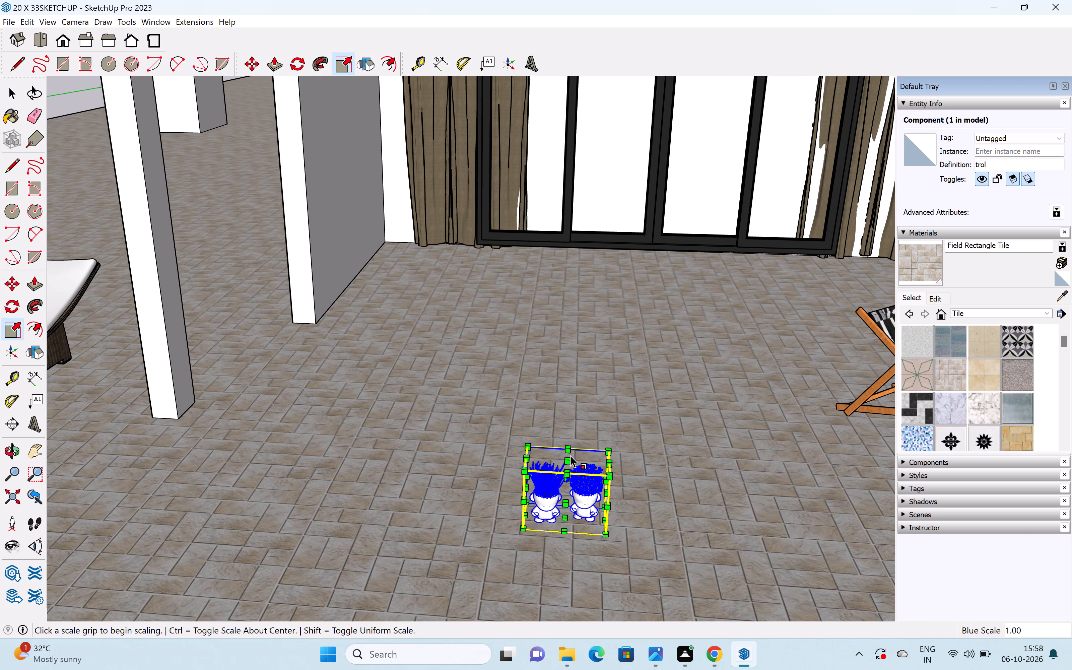
pyautogui.click(566, 461)
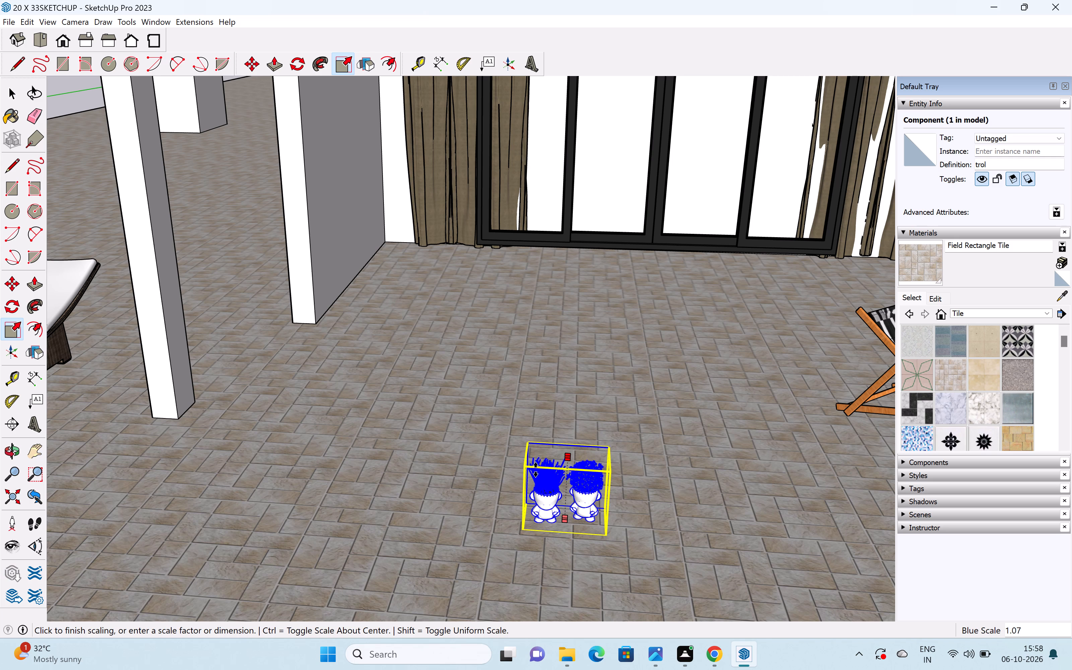
pyautogui.click(581, 328)
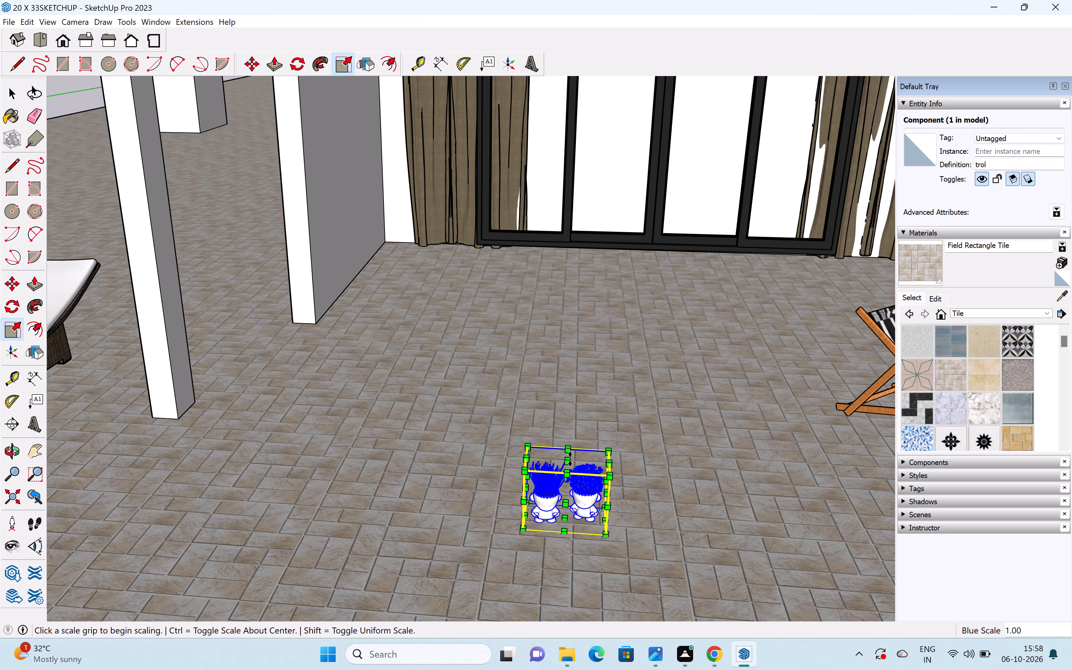
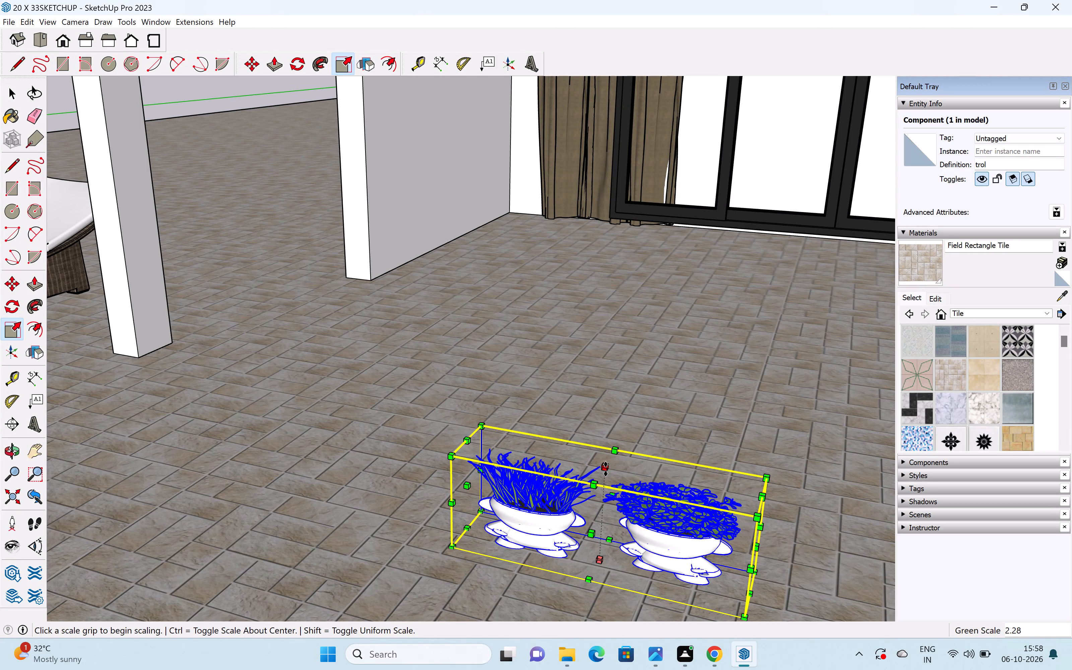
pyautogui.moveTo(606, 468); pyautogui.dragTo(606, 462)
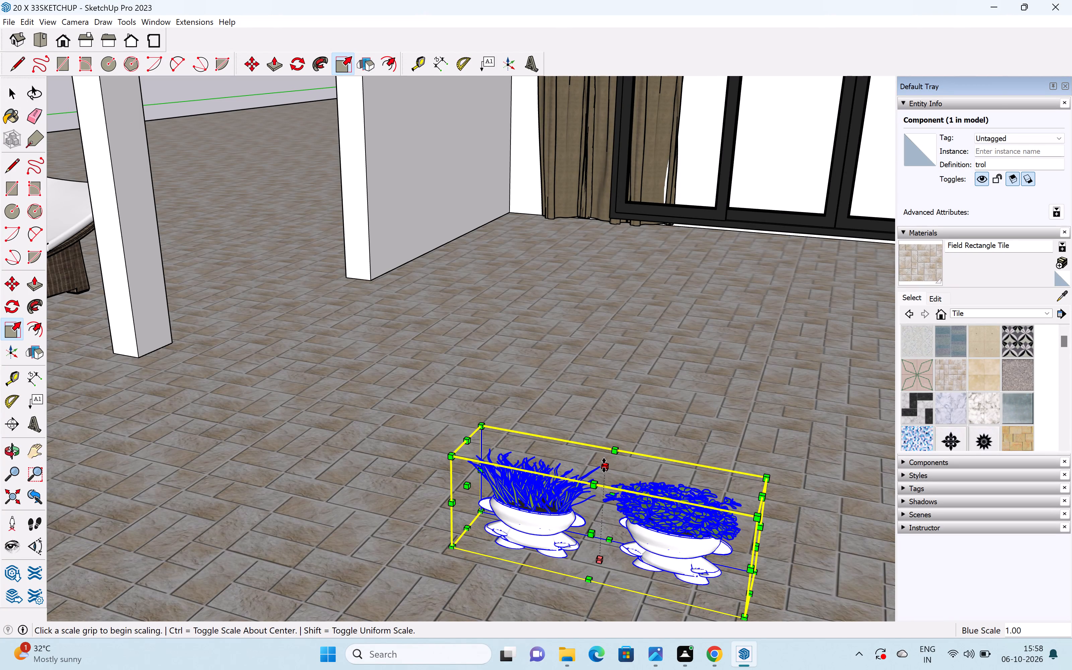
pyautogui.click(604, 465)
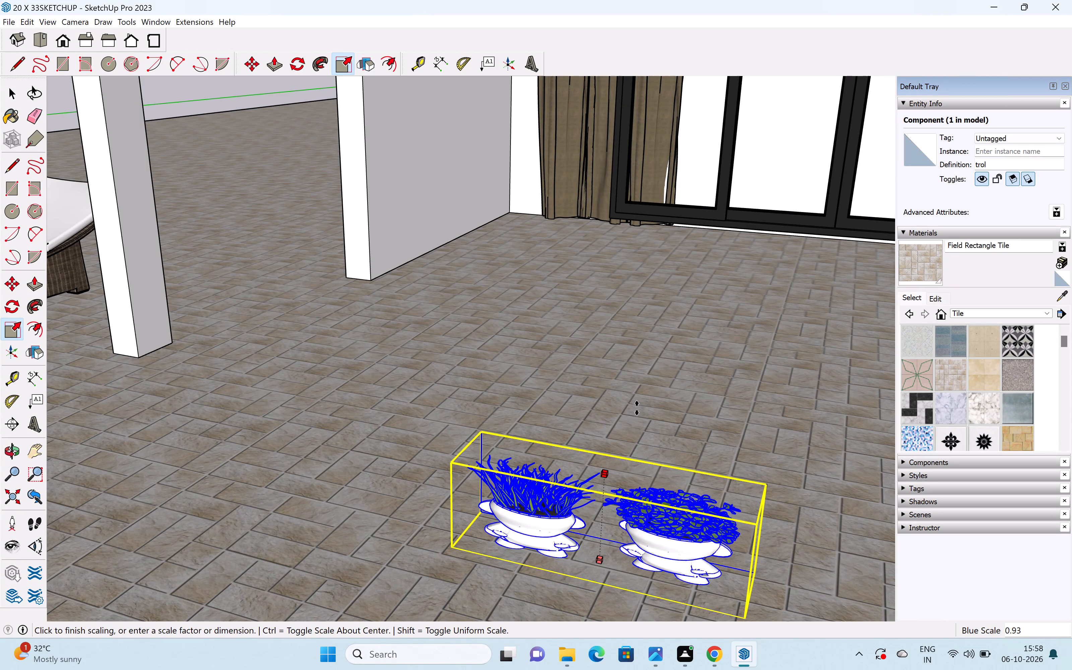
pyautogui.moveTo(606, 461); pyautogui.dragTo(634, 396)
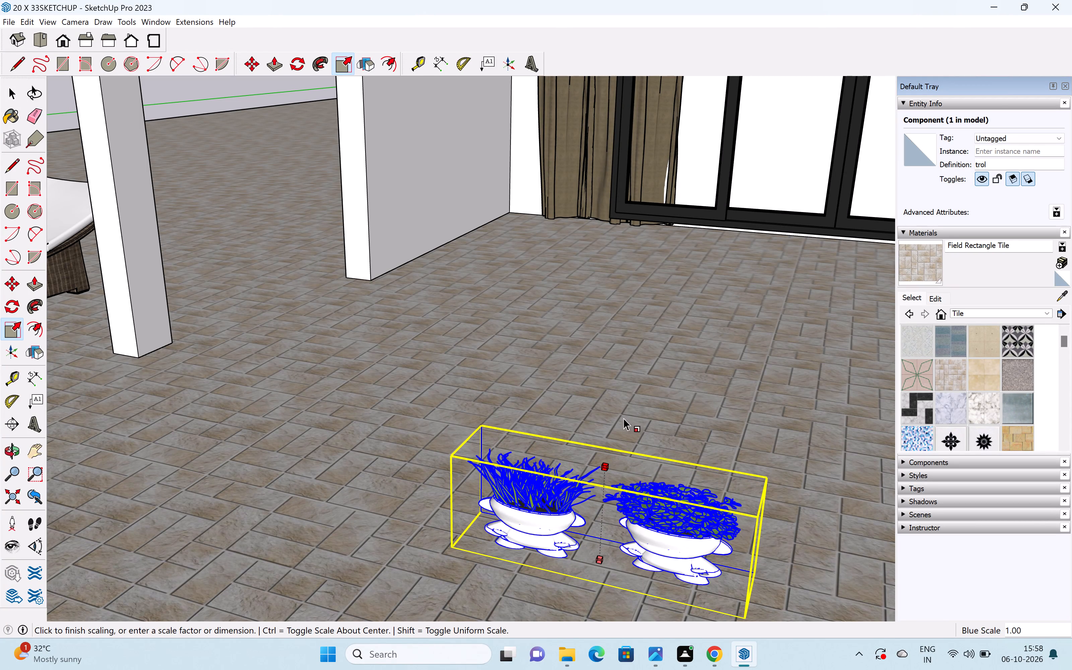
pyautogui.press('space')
# Move the trol potted plant model from the tiled ground onto the first-floor balcony, beside the white vase plant along the glass railing.
pyautogui.scroll(-3, 613, 443)
pyautogui.click(648, 410)
pyautogui.scroll(-9, 627, 449)
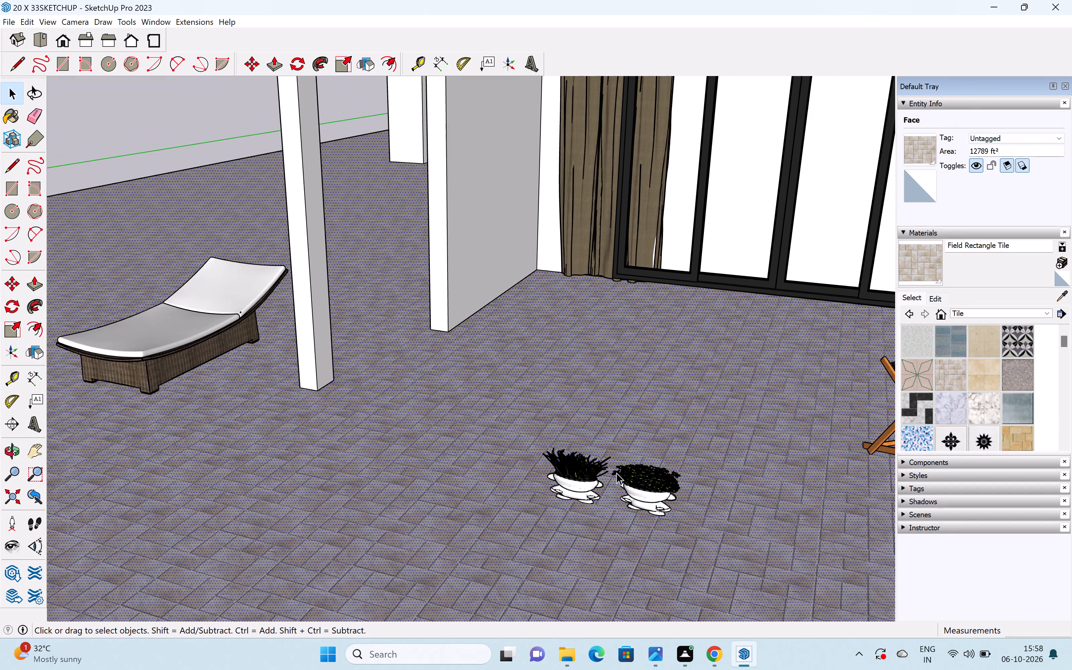
pyautogui.scroll(-19, 616, 473)
pyautogui.click(633, 478)
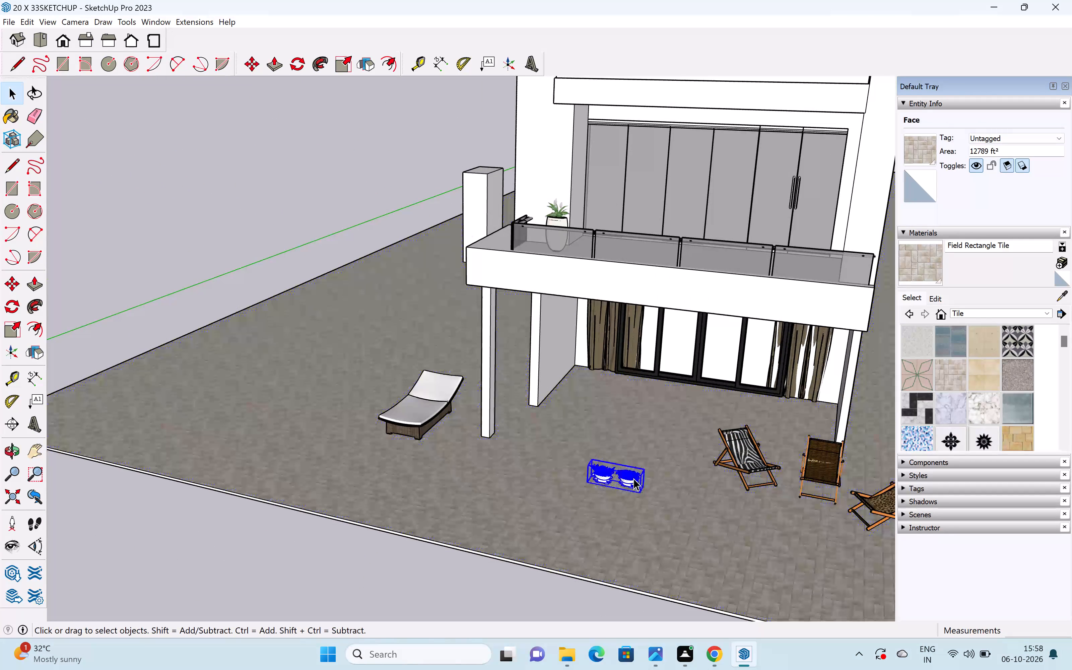
pyautogui.scroll(3, 633, 481)
pyautogui.press('m')
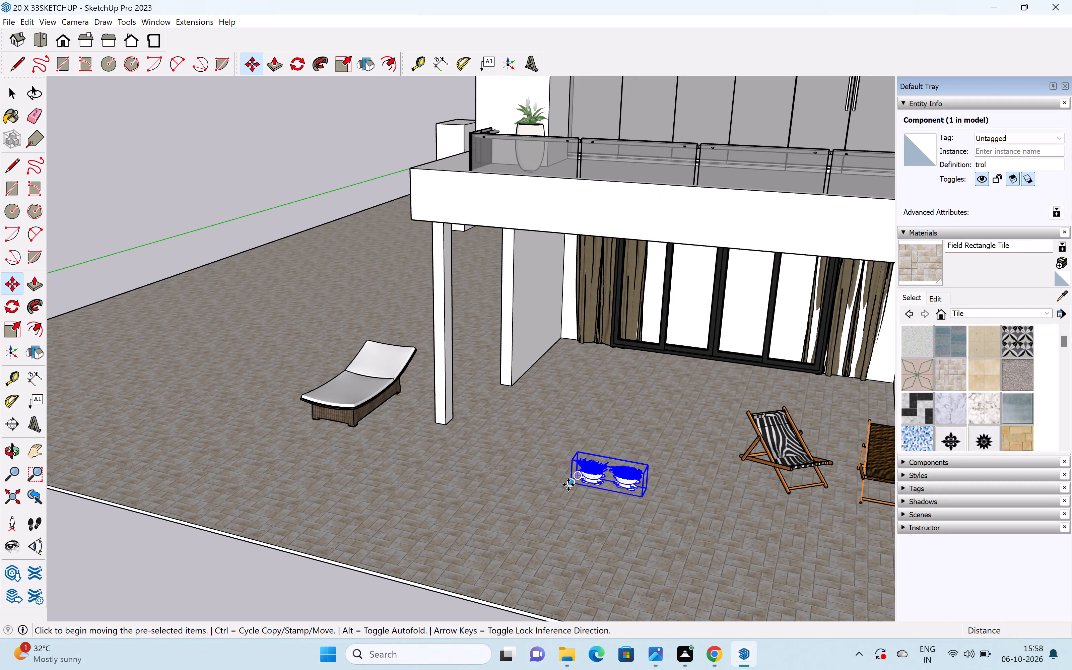
pyautogui.click(569, 484)
pyautogui.keyDown('shift'); pyautogui.moveTo(589, 183); pyautogui.dragTo(586, 194, button='middle'); pyautogui.keyUp('shift')
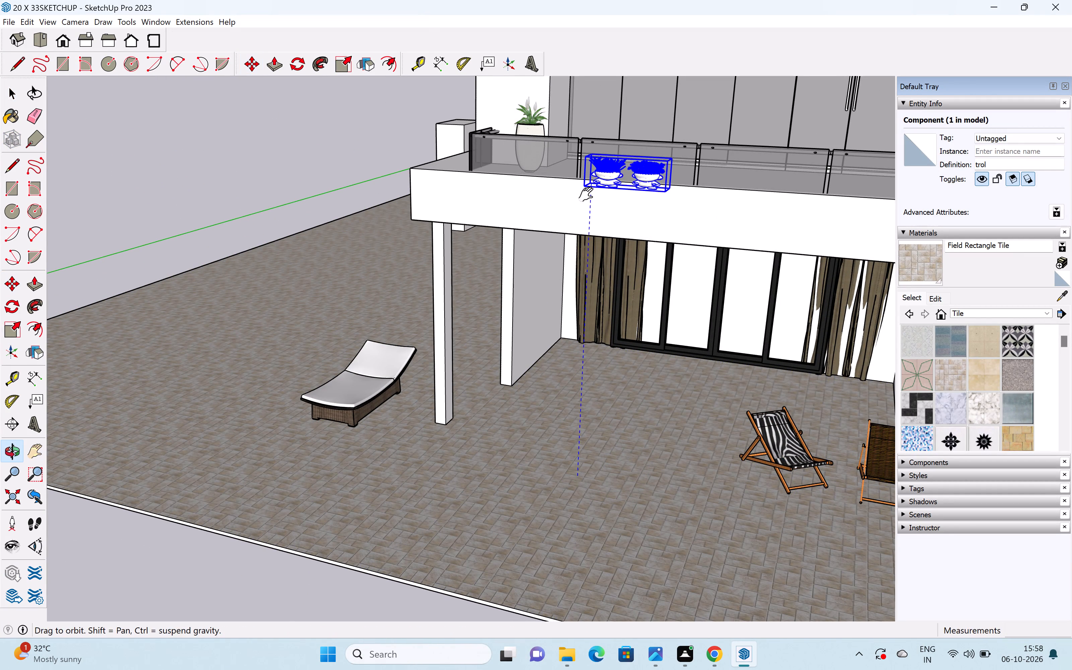
pyautogui.keyDown('shift'); pyautogui.moveTo(586, 194); pyautogui.dragTo(483, 363, button='middle'); pyautogui.keyUp('shift')
pyautogui.scroll(1, 483, 363)
pyautogui.scroll(3, 528, 262)
pyautogui.moveTo(539, 263); pyautogui.dragTo(441, 386, button='middle')
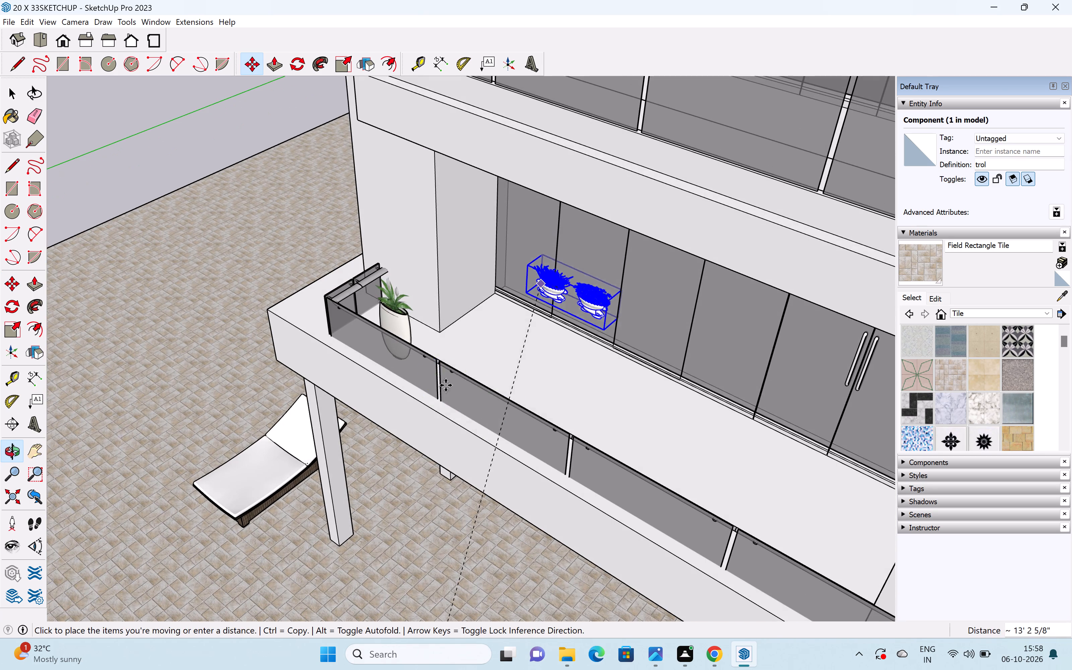
pyautogui.scroll(11, 483, 371)
pyautogui.moveTo(469, 348); pyautogui.dragTo(405, 392, button='middle')
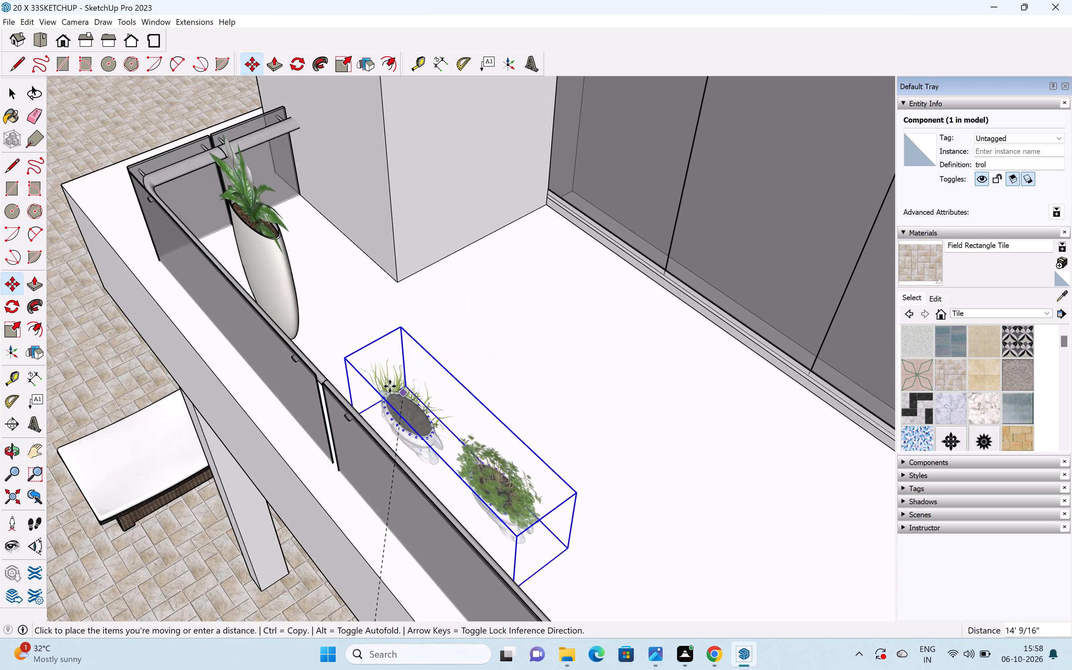
pyautogui.click(376, 373)
pyautogui.scroll(-8, 466, 363)
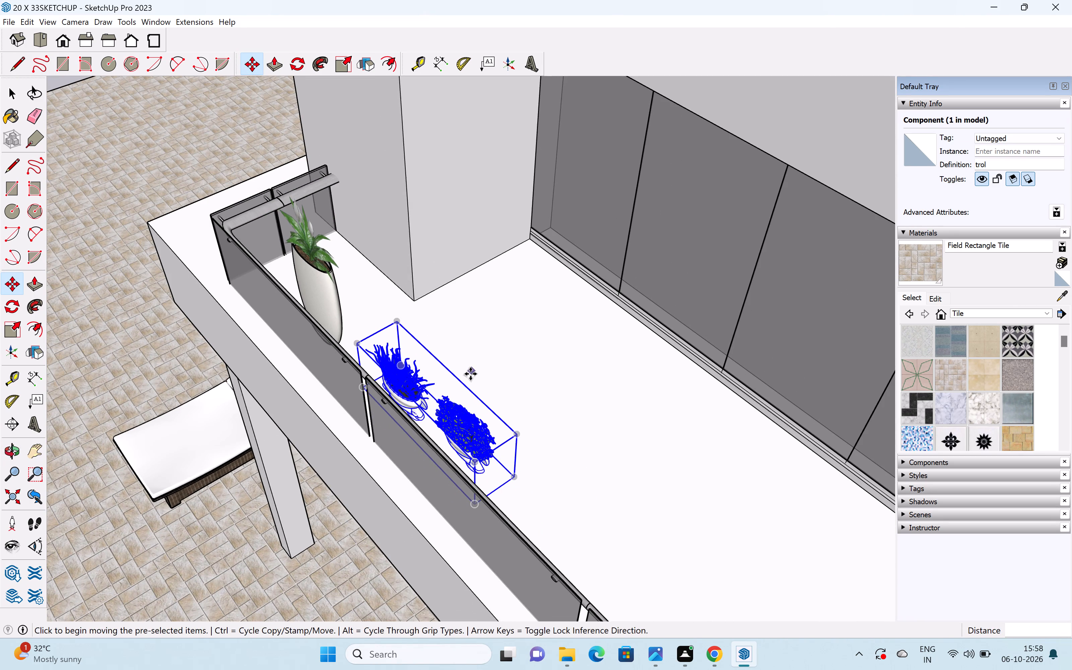
pyautogui.press('space')
pyautogui.scroll(-6, 468, 376)
pyautogui.moveTo(342, 457); pyautogui.dragTo(623, 352, button='middle')
pyautogui.scroll(-3, 622, 356)
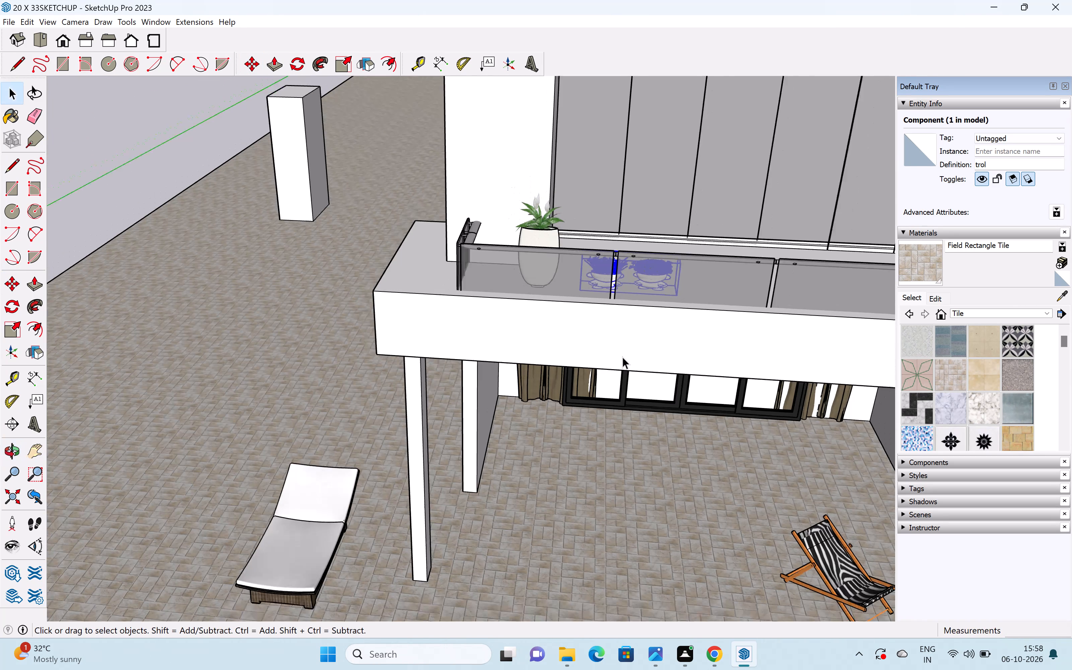
pyautogui.click(573, 434)
# Scale the trol potted plant model on the balcony taller along the blue axis by a factor of 2.50.
pyautogui.scroll(1, 725, 309)
pyautogui.moveTo(711, 307); pyautogui.dragTo(376, 399, button='middle')
pyautogui.scroll(6, 441, 372)
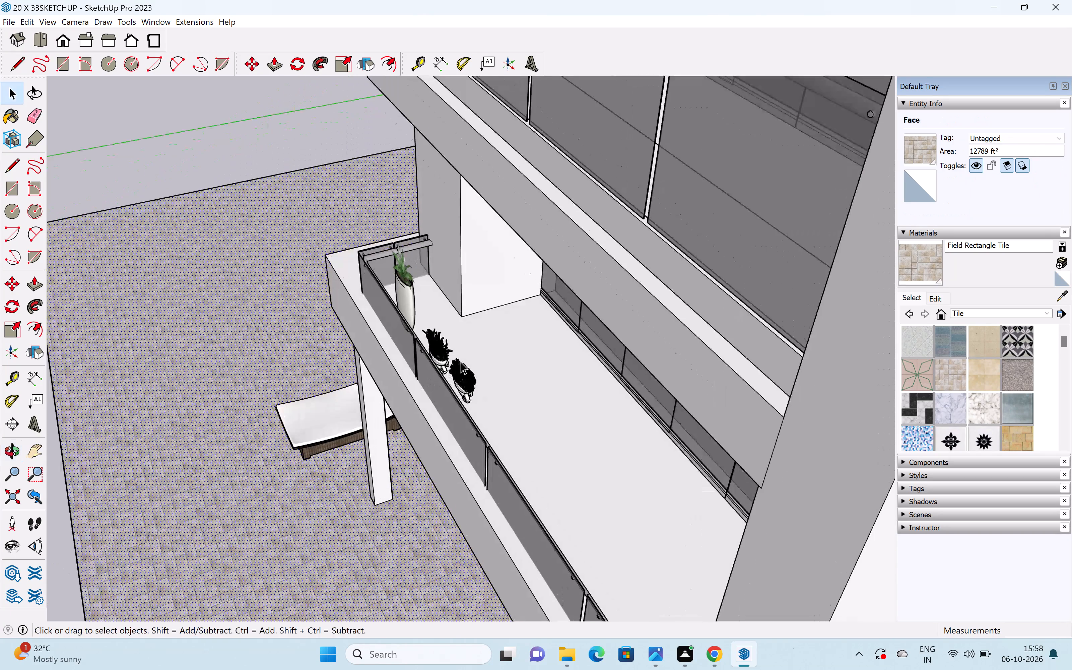
pyautogui.scroll(10, 462, 375)
pyautogui.click(465, 380)
pyautogui.scroll(2, 466, 380)
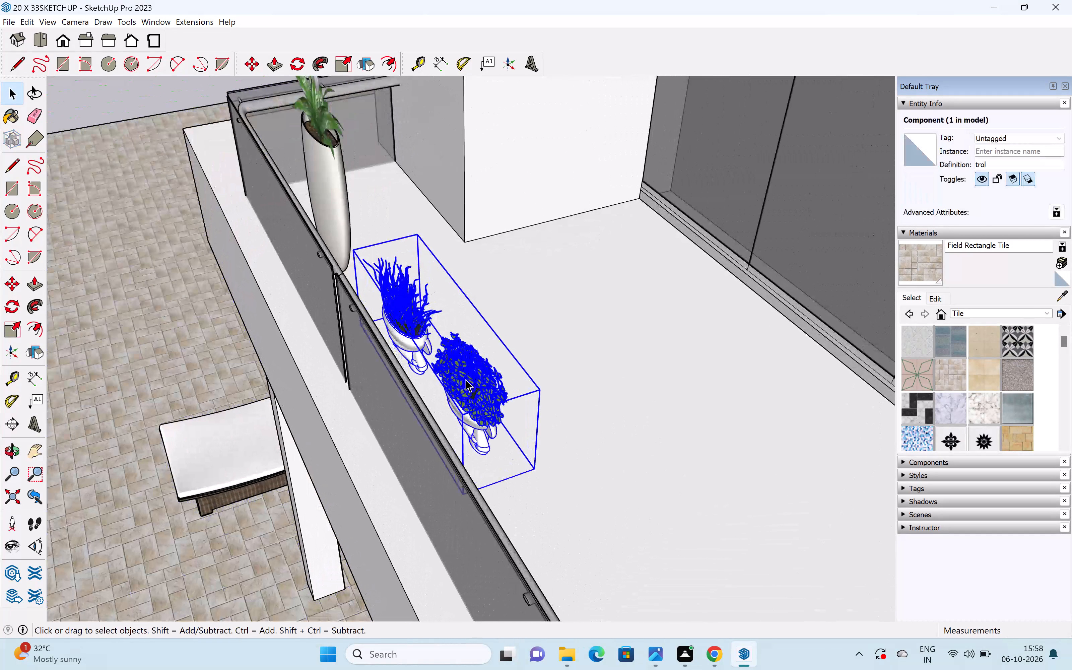
pyautogui.press('s')
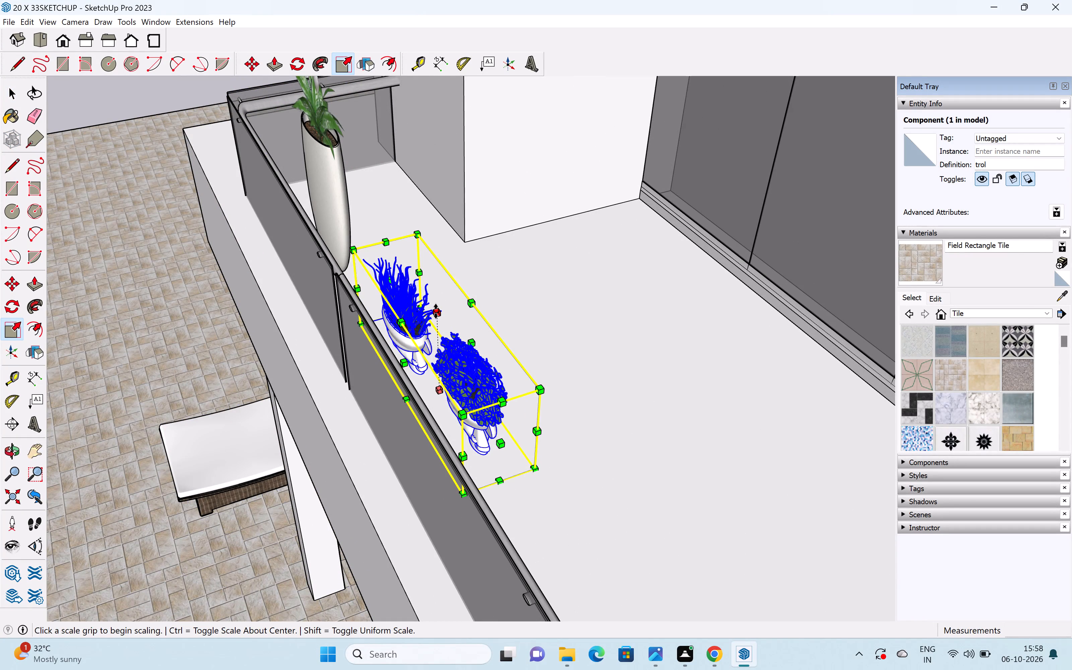
pyautogui.click(436, 311)
pyautogui.click(468, 190)
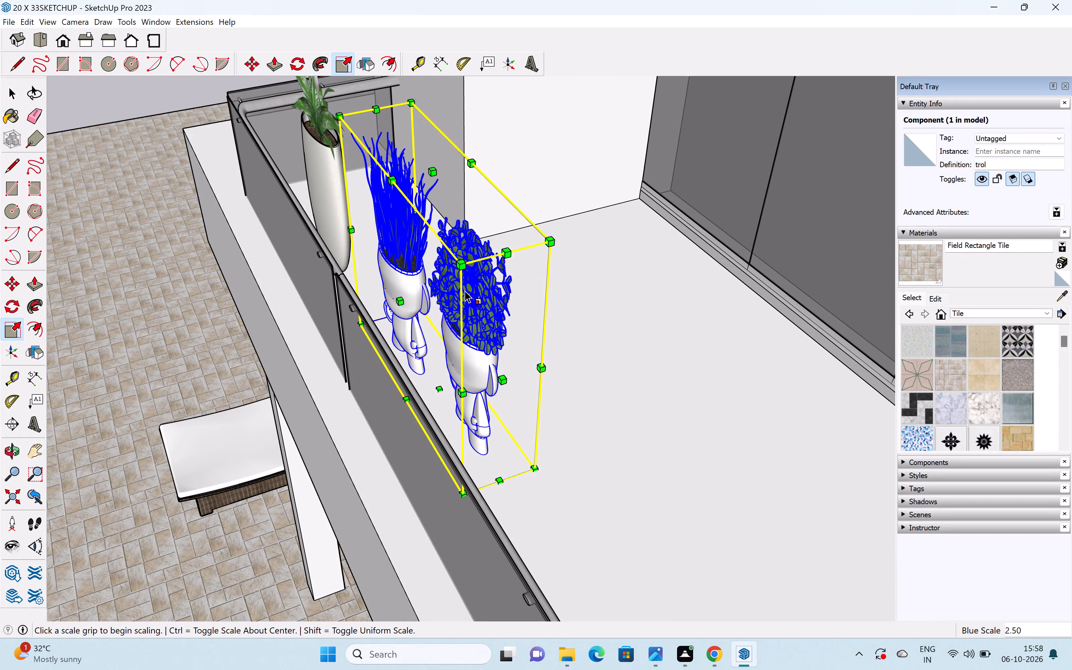
pyautogui.scroll(-20, 465, 291)
pyautogui.scroll(-18, 465, 291)
pyautogui.press('space')
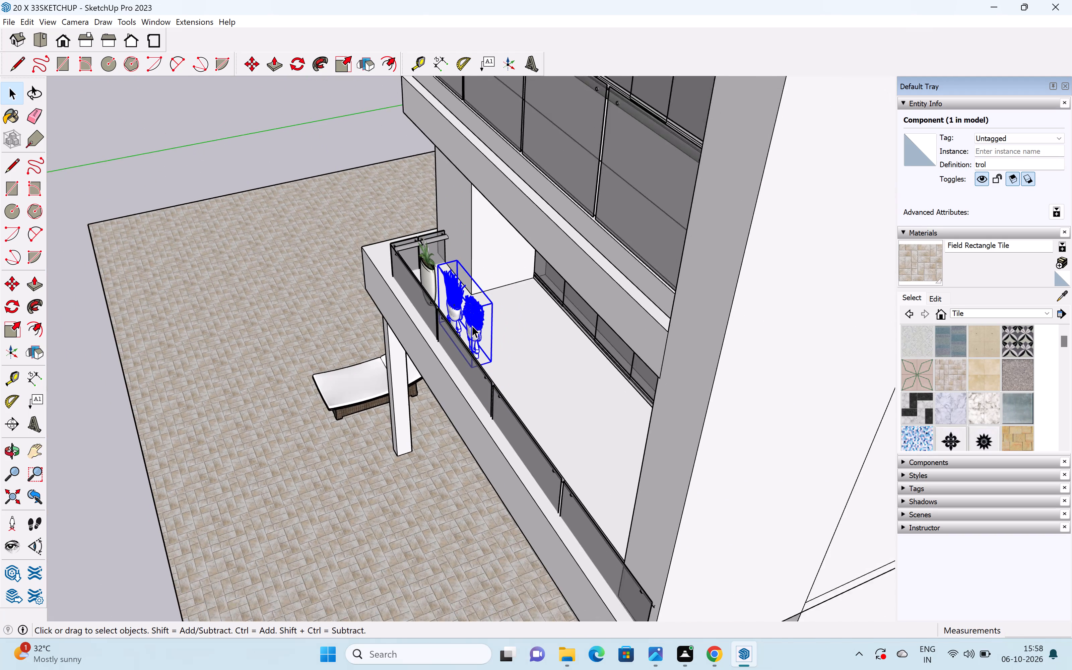
pyautogui.scroll(-8, 472, 326)
pyautogui.moveTo(347, 421); pyautogui.dragTo(729, 315, button='middle')
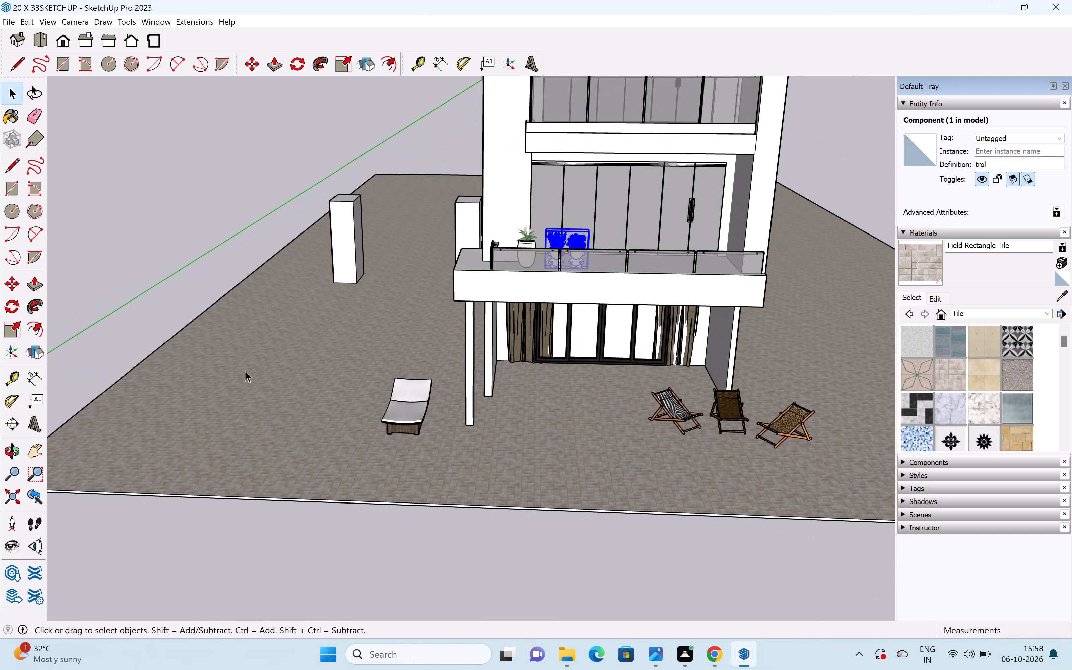
pyautogui.click(267, 359)
pyautogui.click(329, 572)
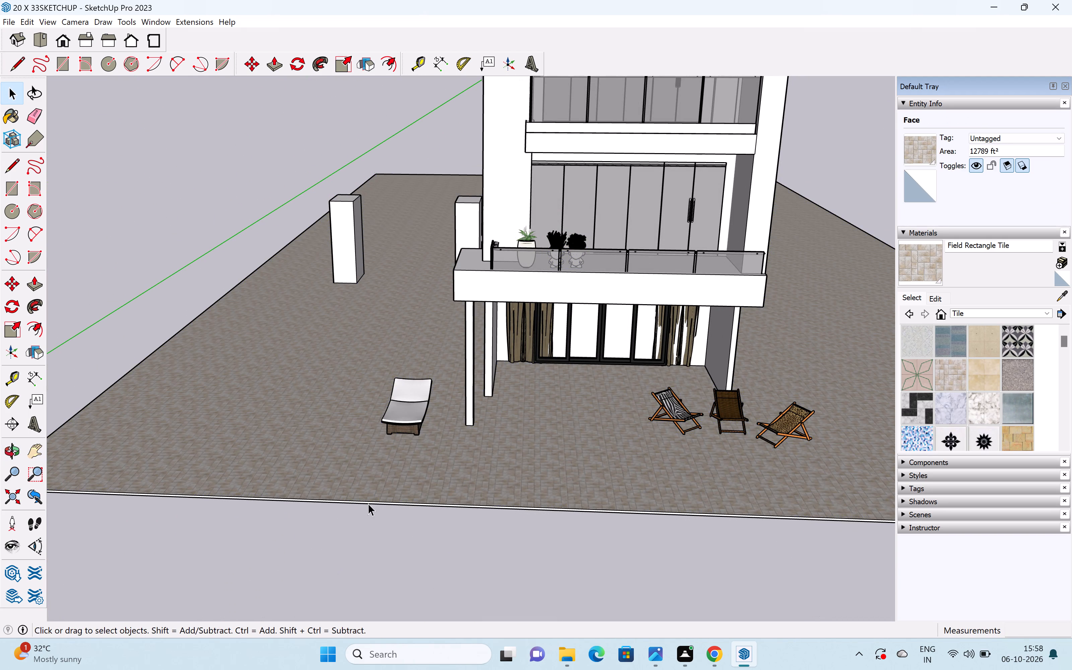
# Import the KentiaPalm model from the Downloads folder.
pyautogui.scroll(-5, 426, 420)
pyautogui.keyDown('shift'); pyautogui.moveTo(434, 413); pyautogui.dragTo(350, 444, button='middle'); pyautogui.keyUp('shift')
pyautogui.keyDown('shift'); pyautogui.scroll(5, 350, 444); pyautogui.keyUp('shift')
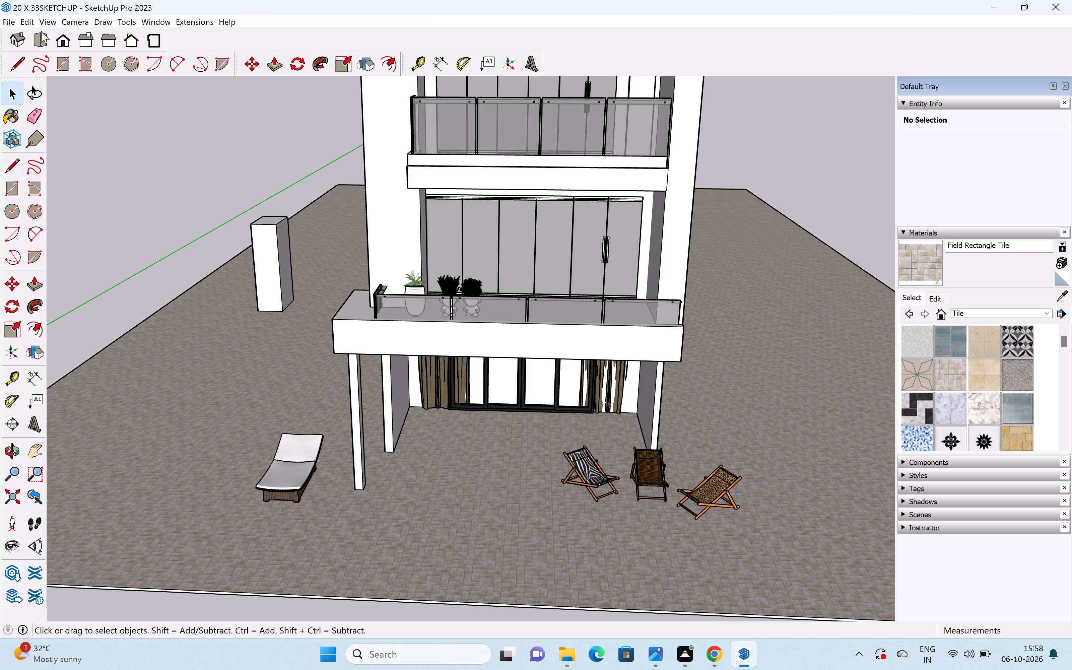
pyautogui.click(4, 22)
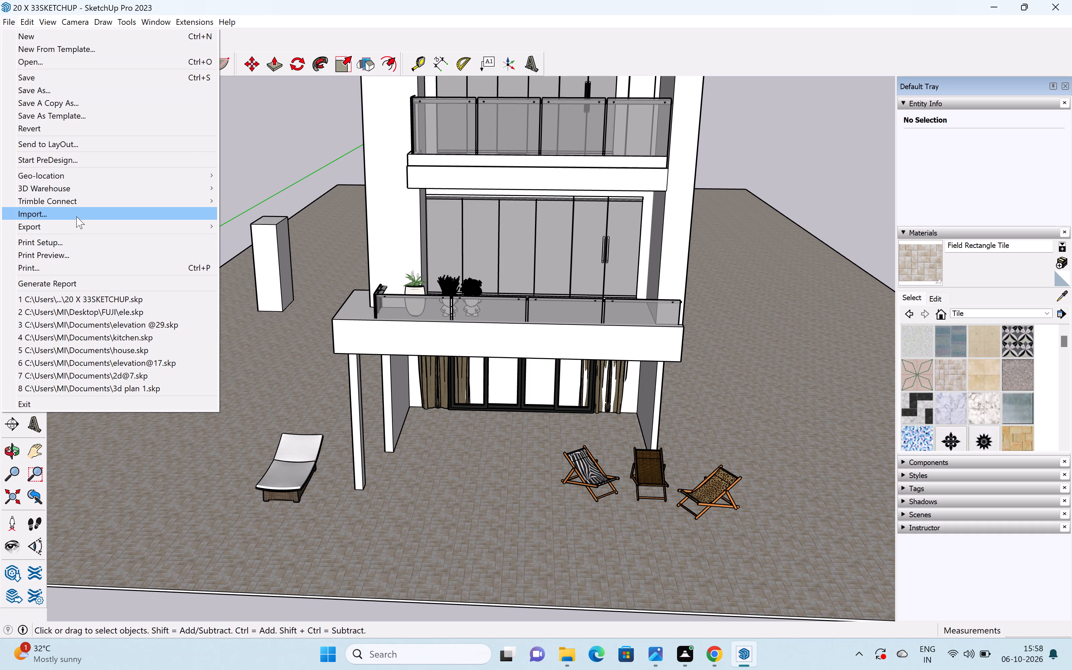
pyautogui.click(77, 215)
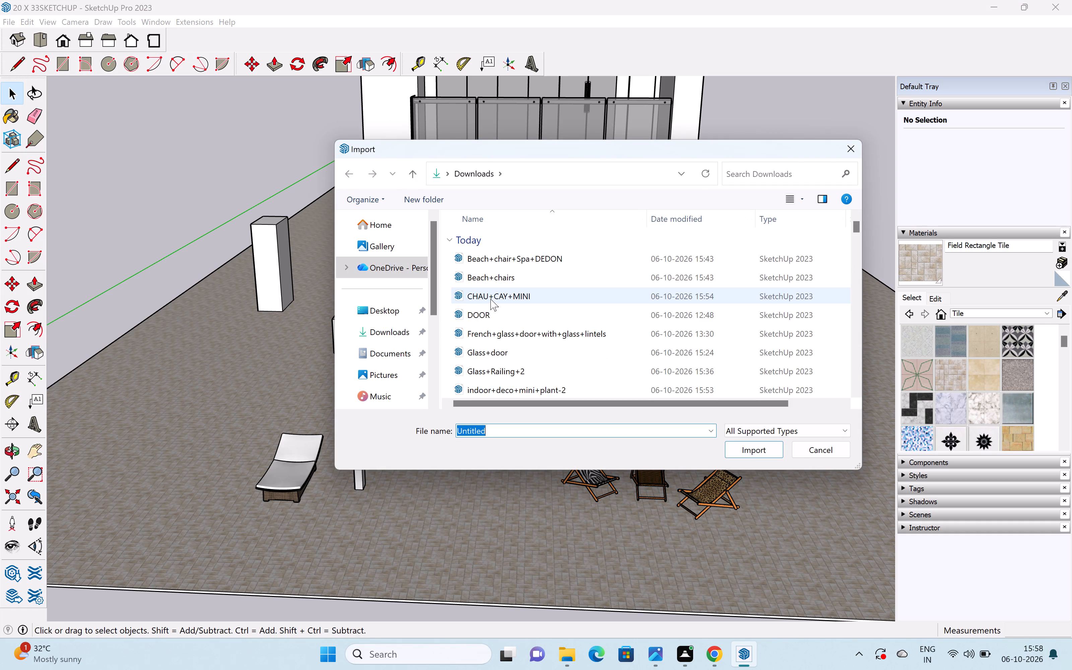
pyautogui.scroll(-1, 490, 299)
pyautogui.scroll(-1, 511, 319)
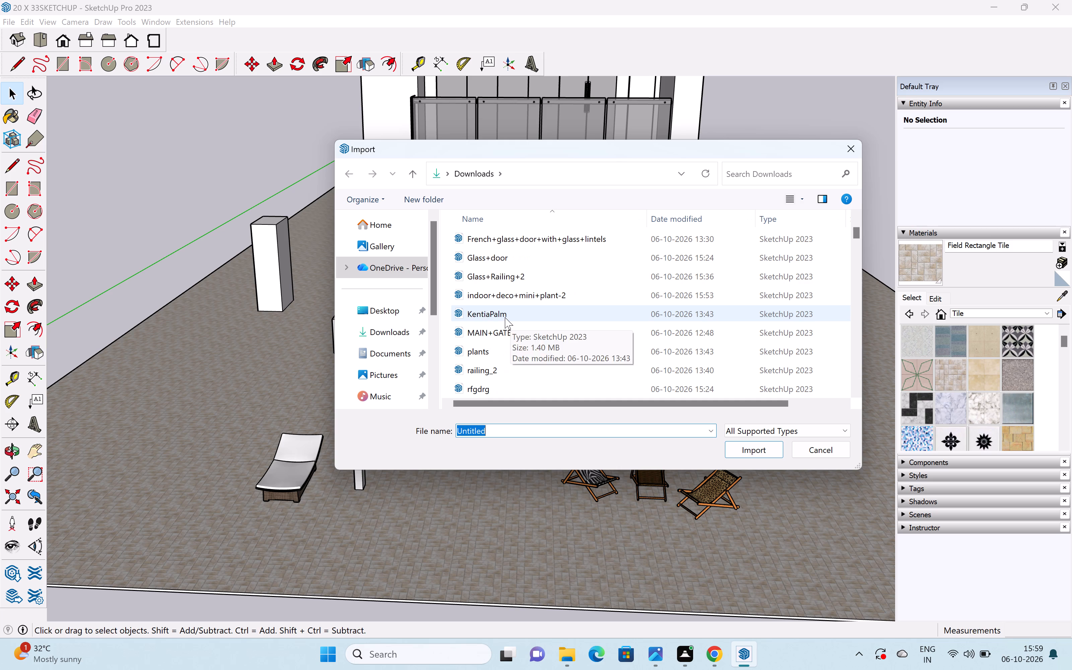
pyautogui.click(505, 317)
pyautogui.click(740, 450)
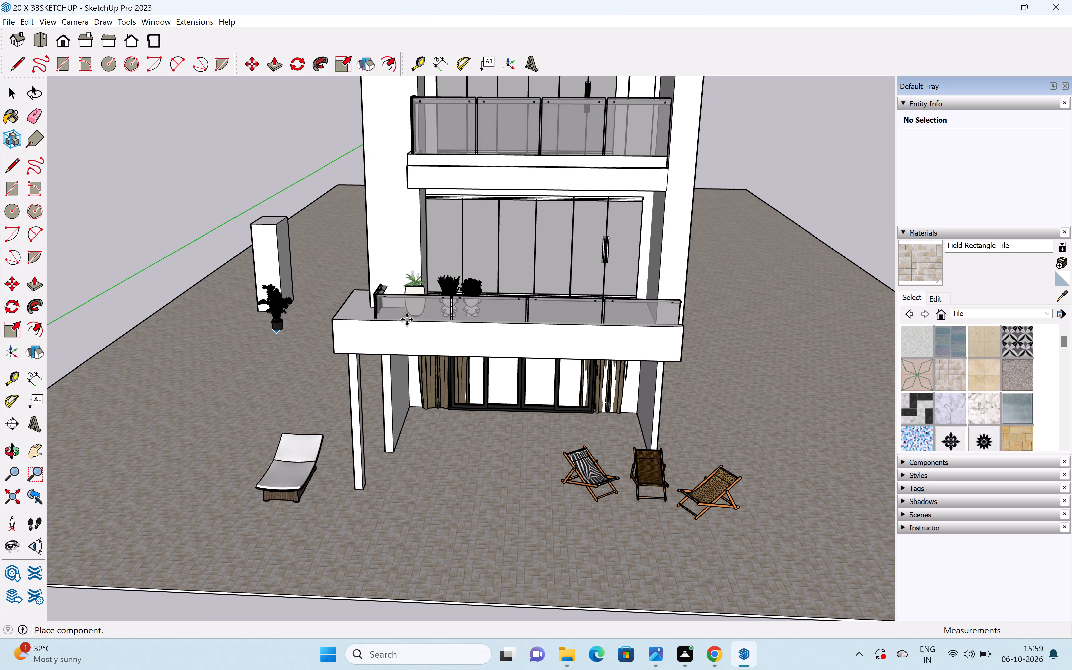
# Place the KentiaPalm on the first-floor balcony floor in the corner by the railing, at the end opposite the other plants.
pyautogui.moveTo(501, 287); pyautogui.dragTo(407, 326, button='middle')
pyautogui.scroll(3, 570, 350)
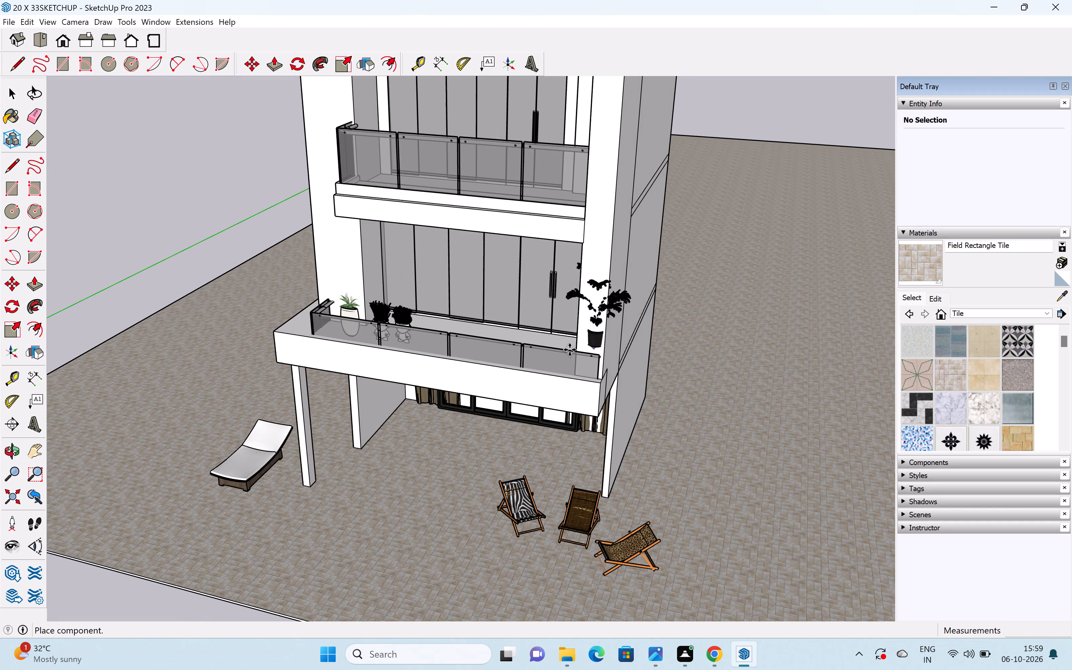
pyautogui.scroll(2, 569, 350)
pyautogui.scroll(6, 598, 365)
pyautogui.moveTo(595, 354); pyautogui.dragTo(486, 433, button='middle')
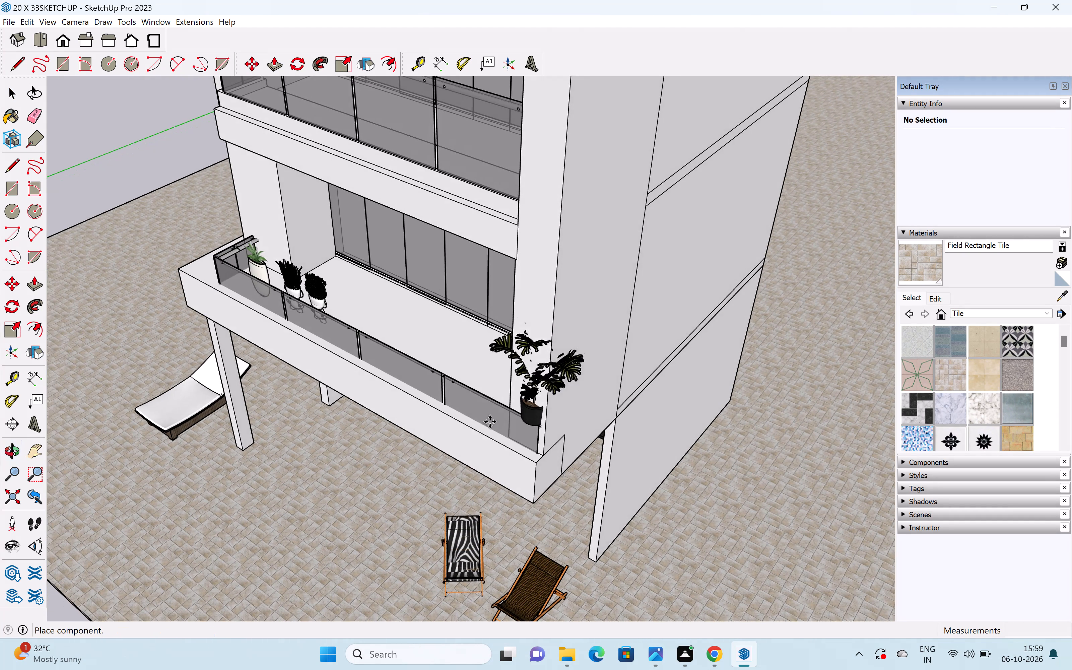
pyautogui.scroll(20, 506, 393)
pyautogui.scroll(3, 506, 393)
pyautogui.moveTo(502, 409); pyautogui.dragTo(495, 468, button='middle')
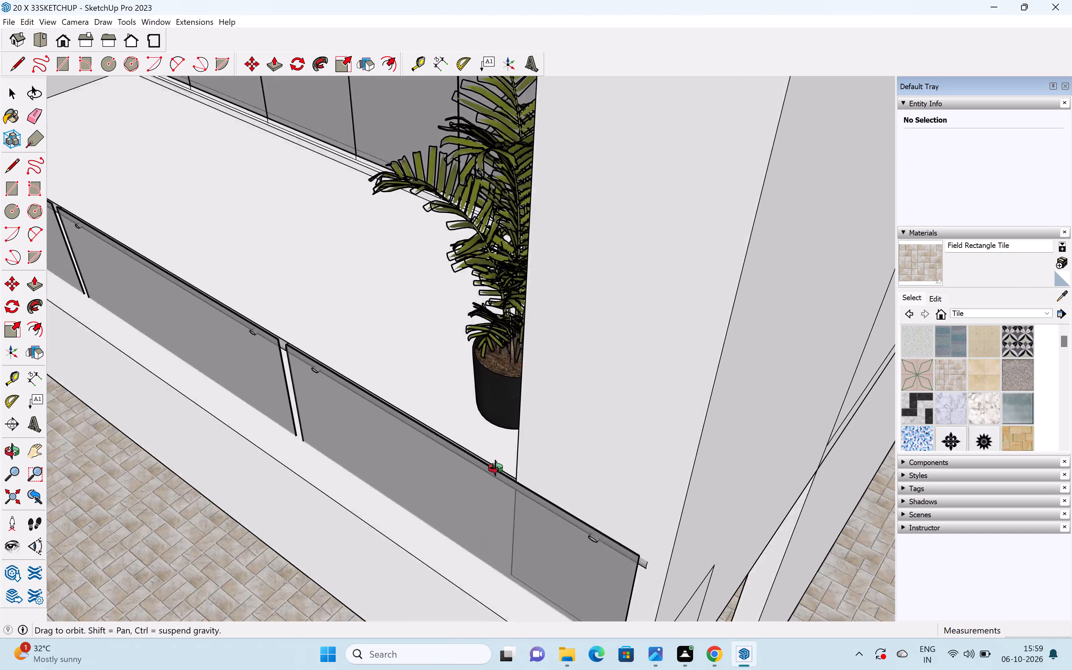
pyautogui.moveTo(495, 468); pyautogui.dragTo(502, 487, button='middle')
pyautogui.scroll(1, 502, 487)
pyautogui.moveTo(476, 501); pyautogui.dragTo(518, 525, button='middle')
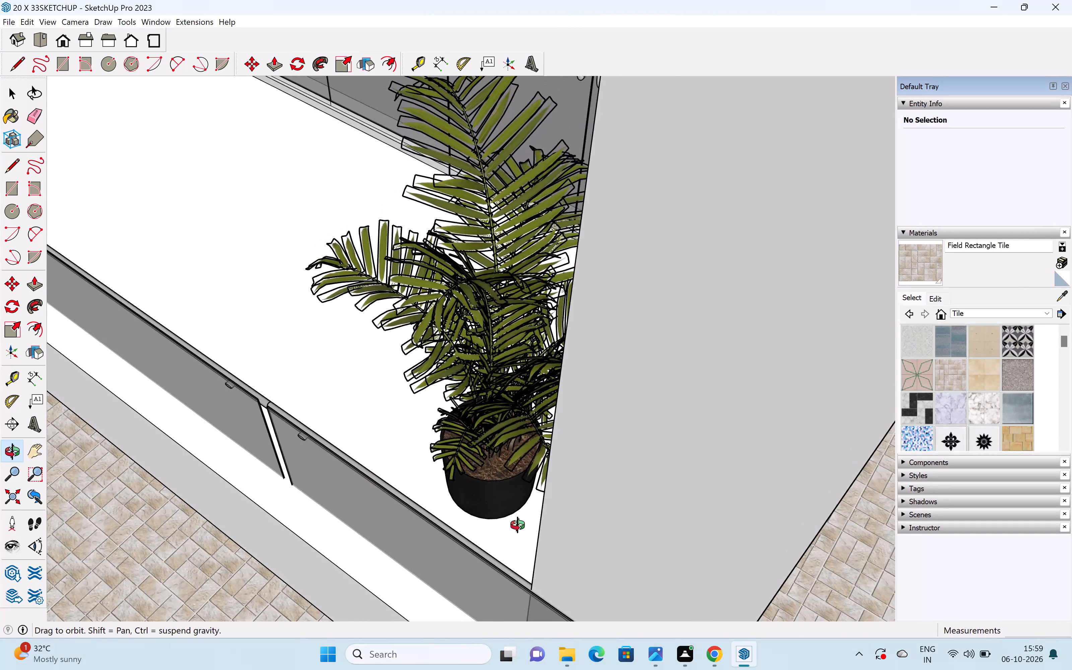
pyautogui.moveTo(518, 525); pyautogui.dragTo(548, 531, button='middle')
pyautogui.scroll(1, 548, 531)
pyautogui.click(545, 525)
pyautogui.scroll(-17, 531, 483)
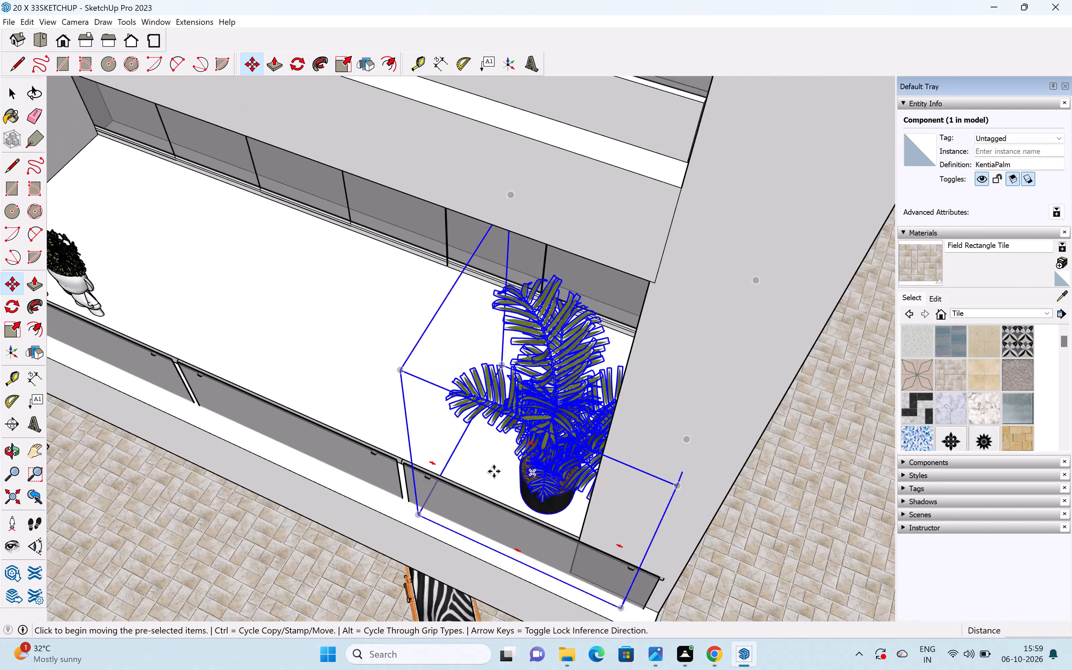
pyautogui.moveTo(480, 468); pyautogui.dragTo(785, 422, button='middle')
pyautogui.moveTo(541, 374); pyautogui.dragTo(526, 272, button='middle')
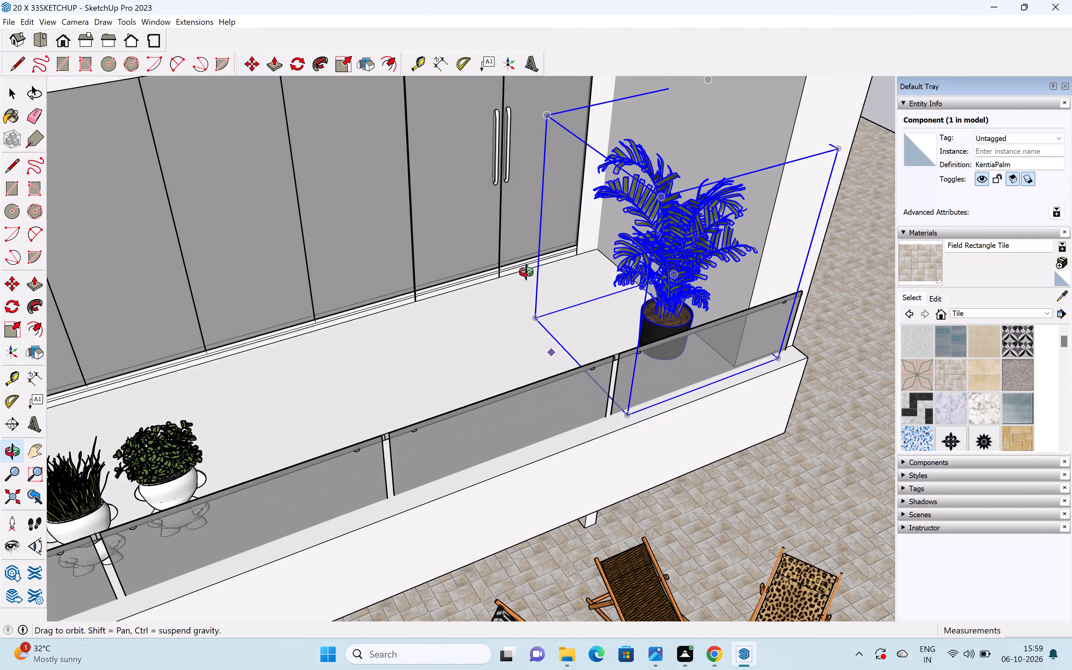
pyautogui.moveTo(526, 272); pyautogui.dragTo(519, 267, button='middle')
pyautogui.press('space')
pyautogui.scroll(-6, 556, 300)
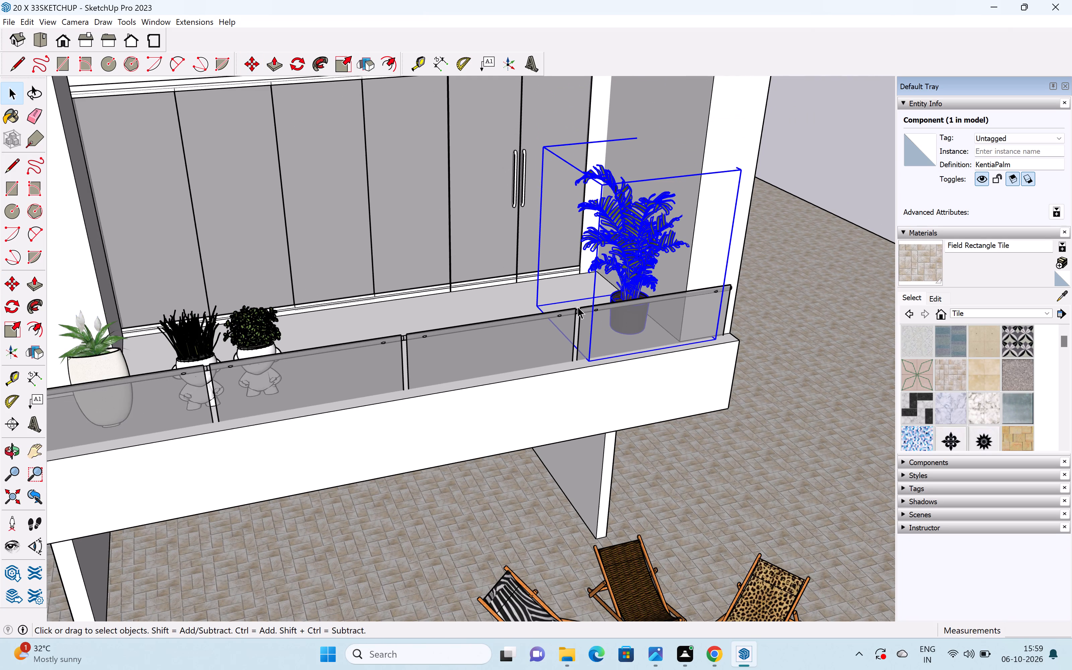
pyautogui.scroll(-5, 581, 309)
pyautogui.press('space')
pyautogui.click(760, 408)
# Copy the white vase plant about 5' along the first-floor balcony's glass railing, placing it beyond the two trol potted plants.
pyautogui.scroll(-5, 682, 350)
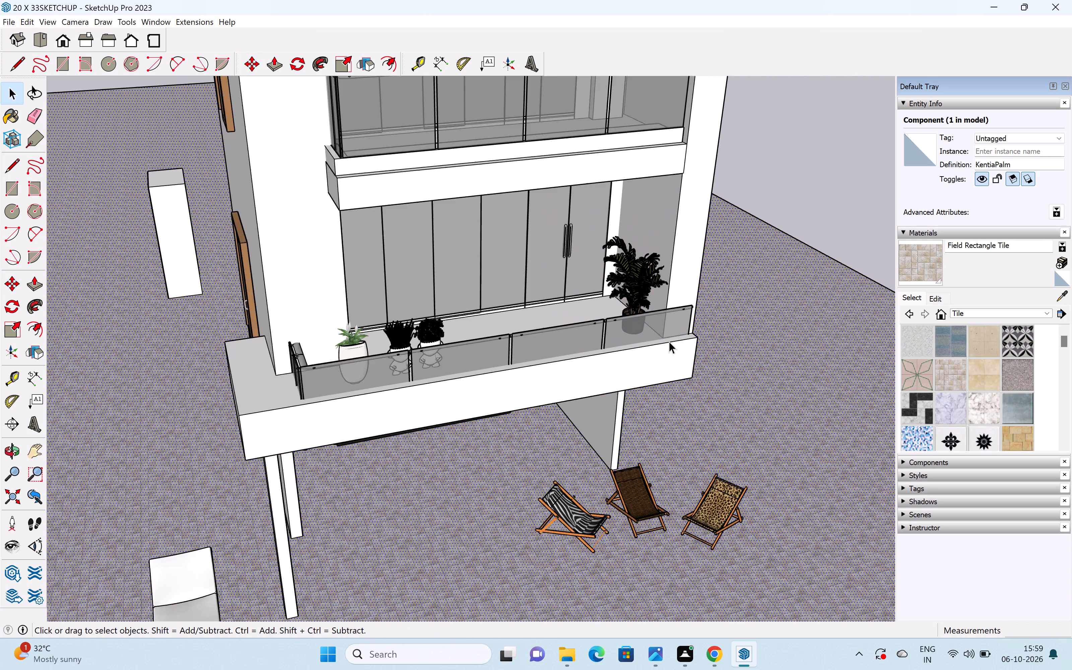
pyautogui.moveTo(658, 334); pyautogui.dragTo(547, 294, button='middle')
pyautogui.scroll(1, 546, 294)
pyautogui.scroll(5, 314, 300)
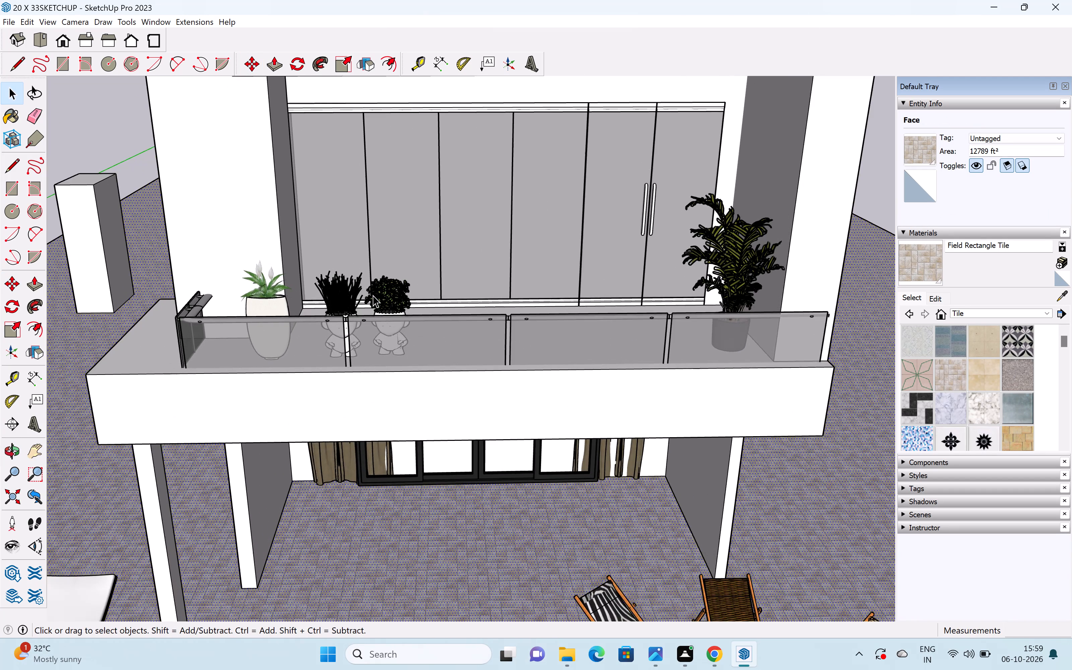
pyautogui.scroll(4, 373, 295)
pyautogui.click(262, 300)
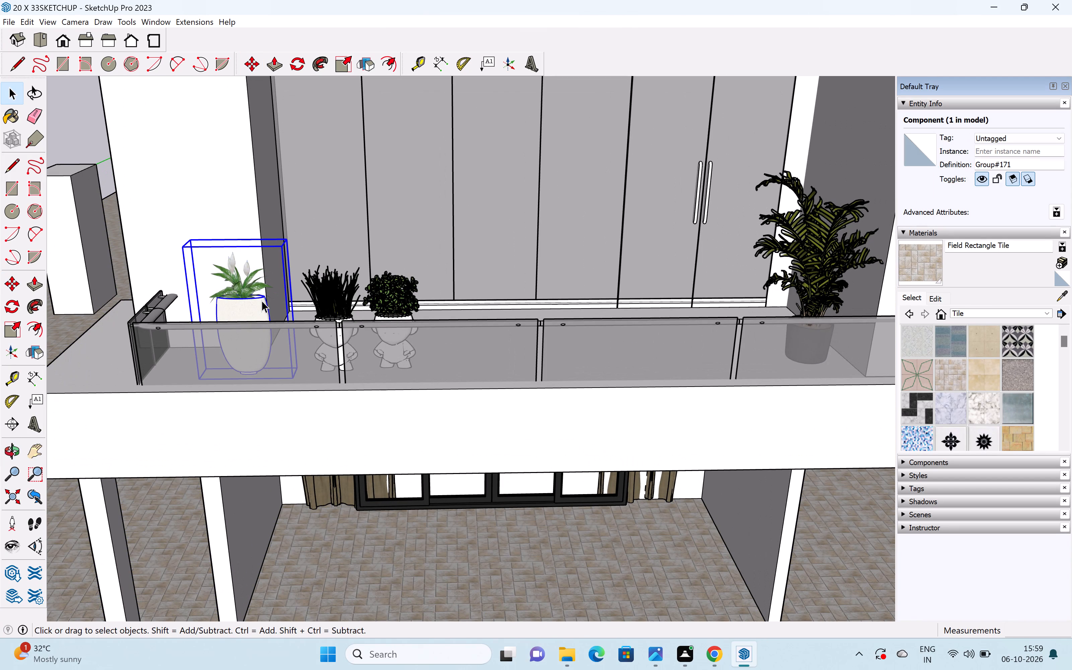
pyautogui.press('m')
pyautogui.click(258, 303)
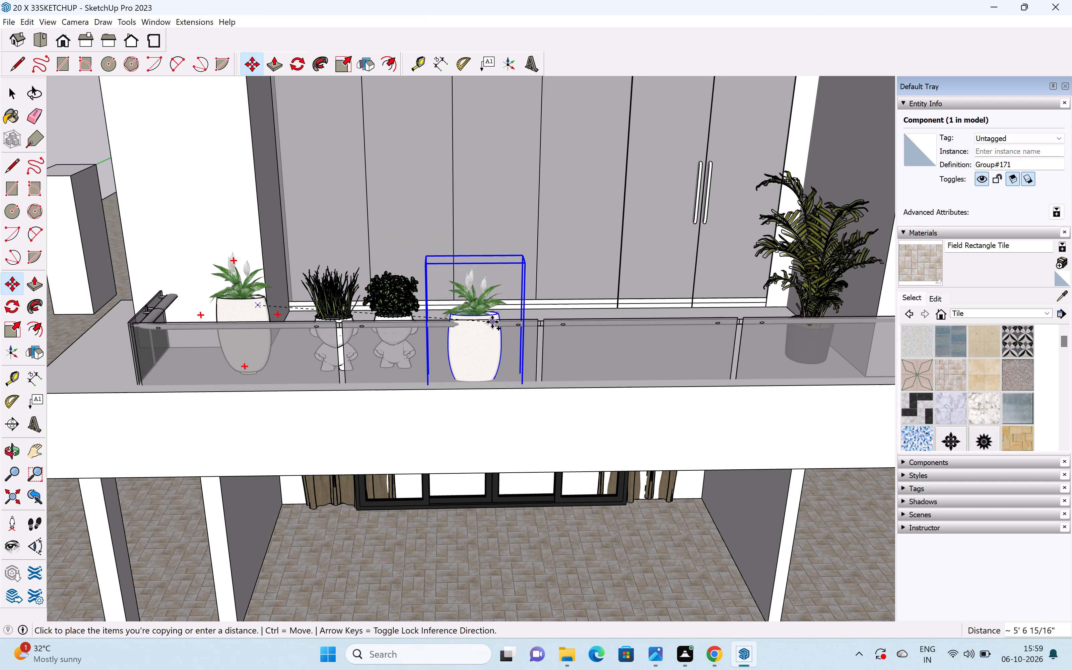
pyautogui.moveTo(491, 322); pyautogui.dragTo(301, 390, button='middle')
pyautogui.scroll(2, 391, 332)
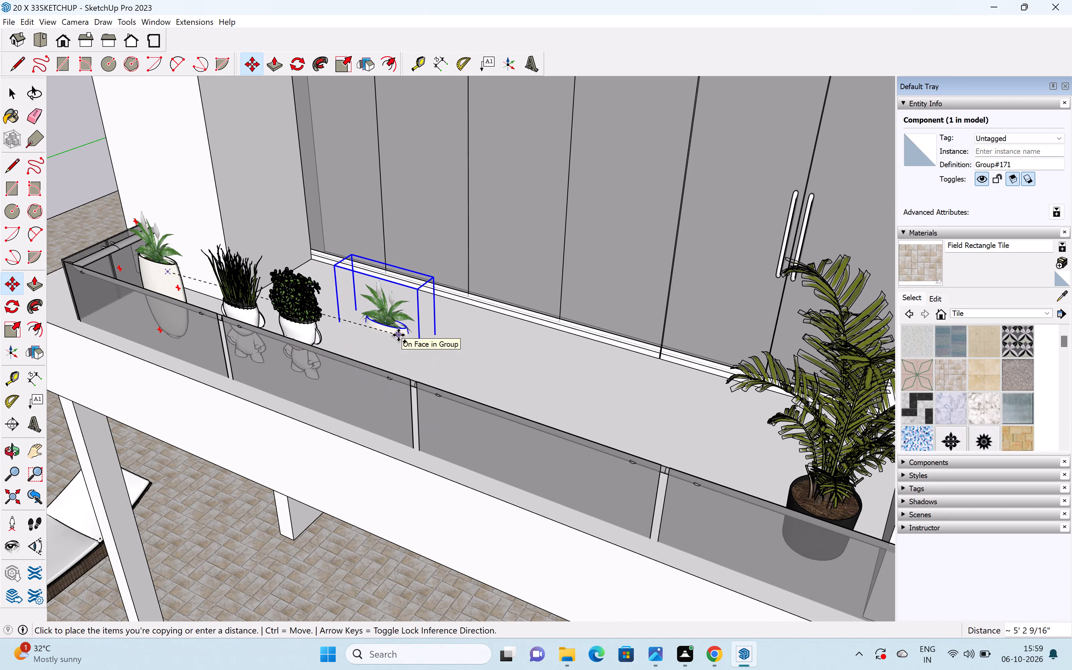
pyautogui.click(393, 338)
pyautogui.press('space')
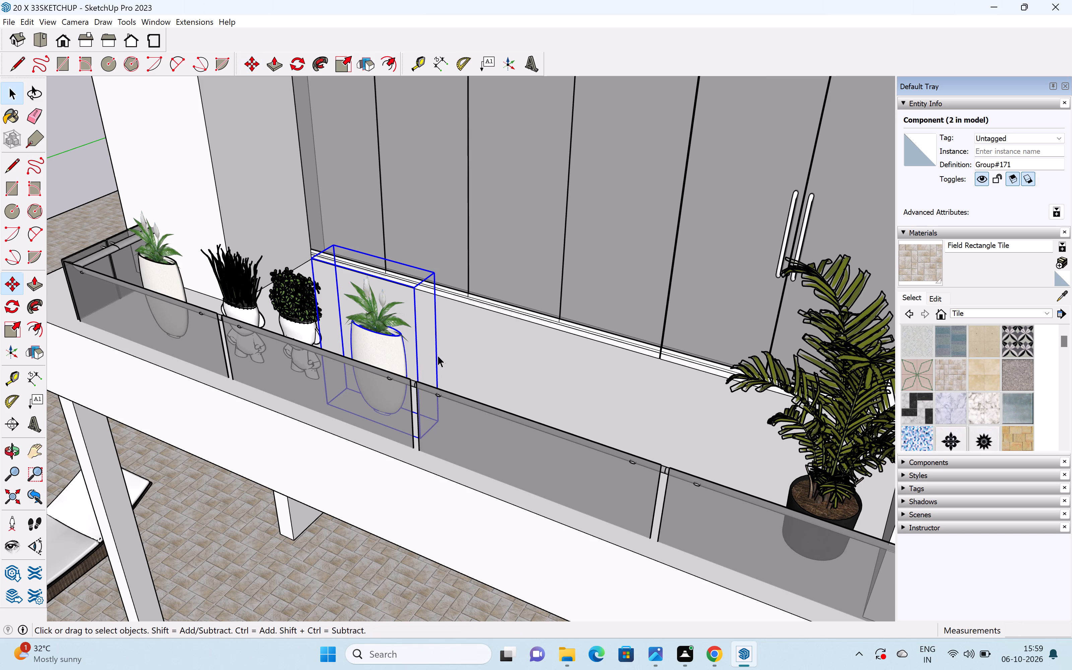
pyautogui.click(438, 355)
# Examine the plant arrangement along the first-floor balcony railing from several angles, and the building's overall front with its furnished plot.
pyautogui.scroll(-6, 467, 338)
pyautogui.moveTo(461, 337); pyautogui.dragTo(267, 406, button='middle')
pyautogui.scroll(2, 341, 381)
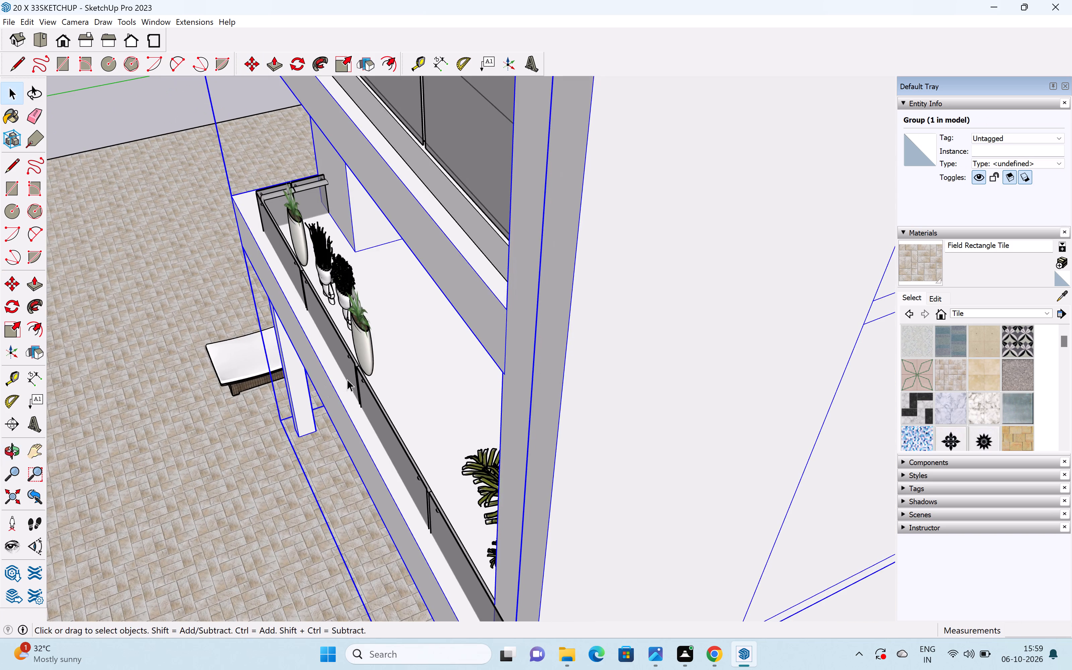
pyautogui.scroll(5, 347, 379)
pyautogui.scroll(5, 384, 352)
pyautogui.scroll(-17, 383, 352)
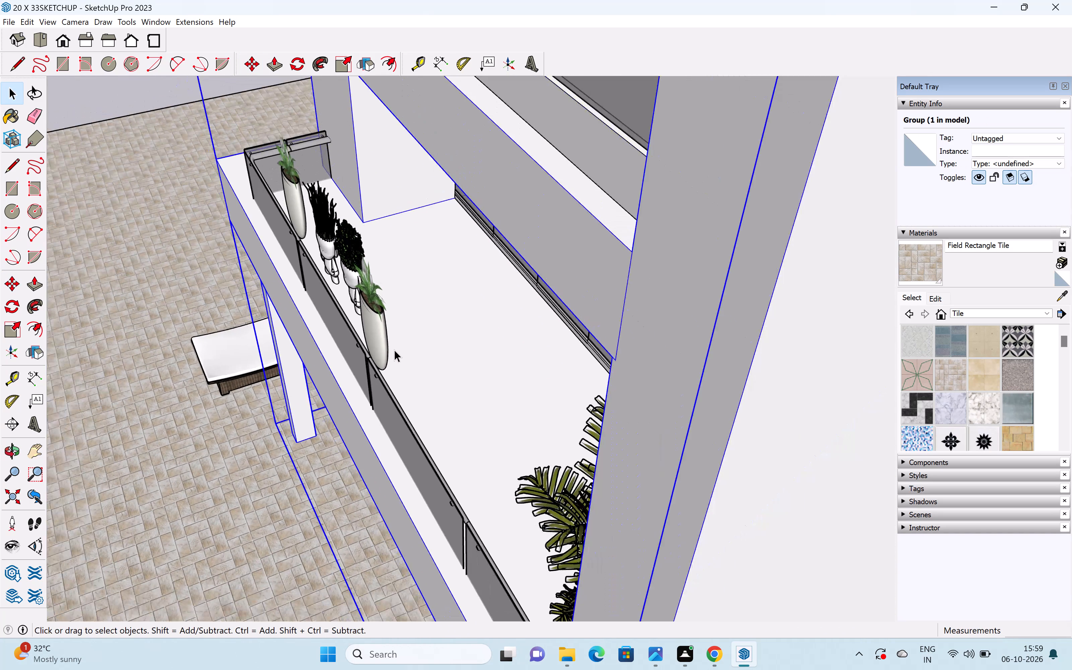
pyautogui.scroll(-6, 394, 350)
pyautogui.moveTo(362, 386); pyautogui.dragTo(678, 296, button='middle')
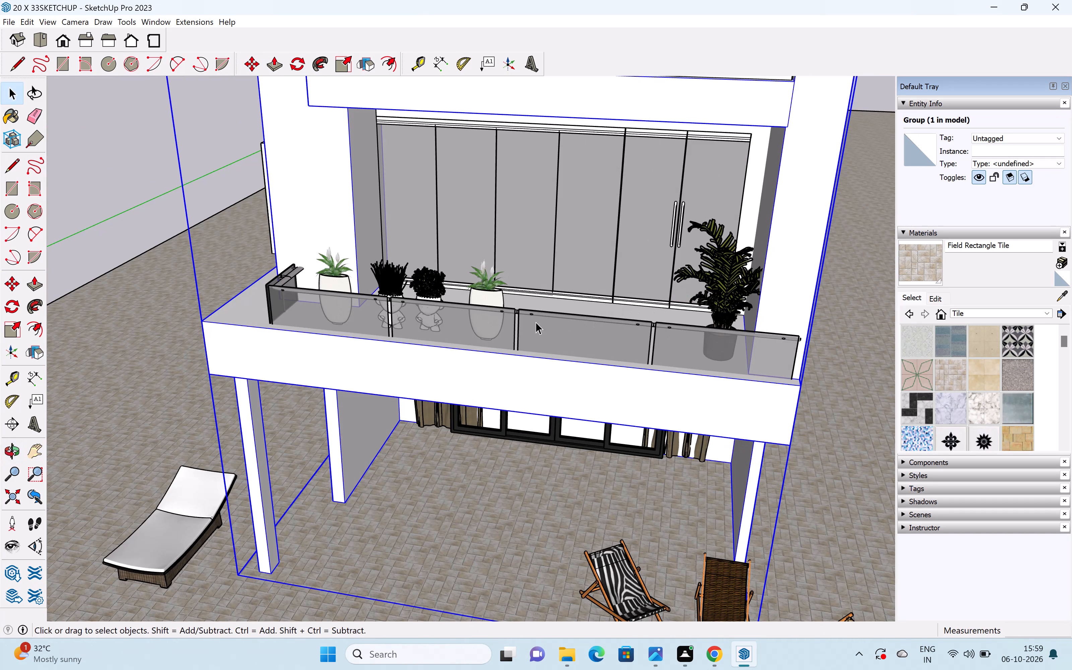
pyautogui.scroll(-10, 534, 310)
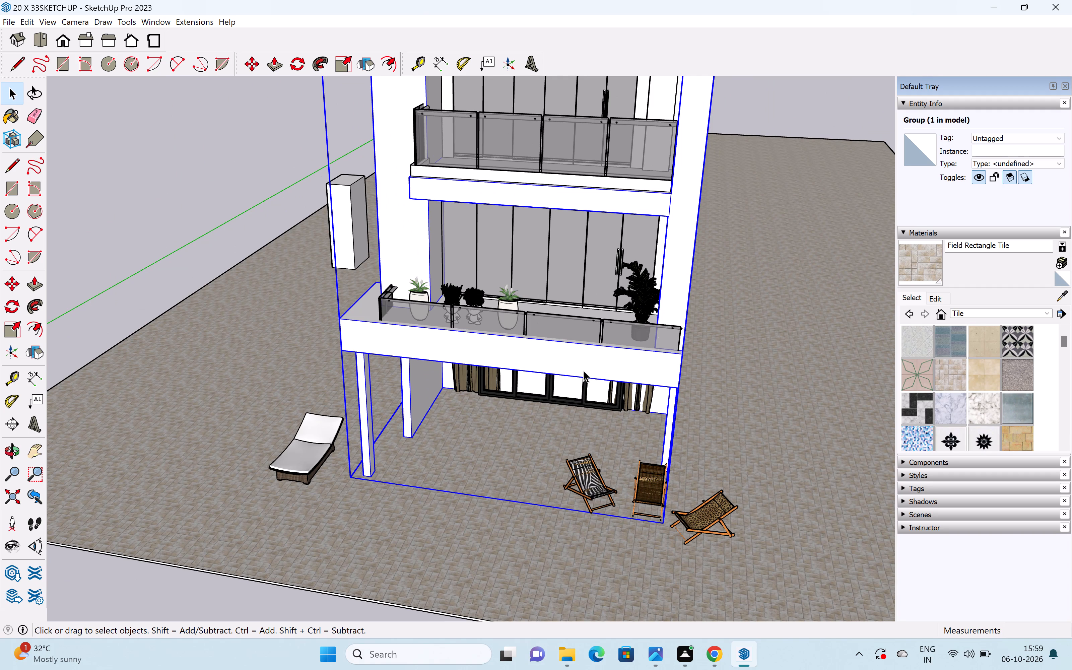
pyautogui.moveTo(583, 368); pyautogui.dragTo(621, 277, button='middle')
pyautogui.click(753, 305)
pyautogui.scroll(-5, 703, 304)
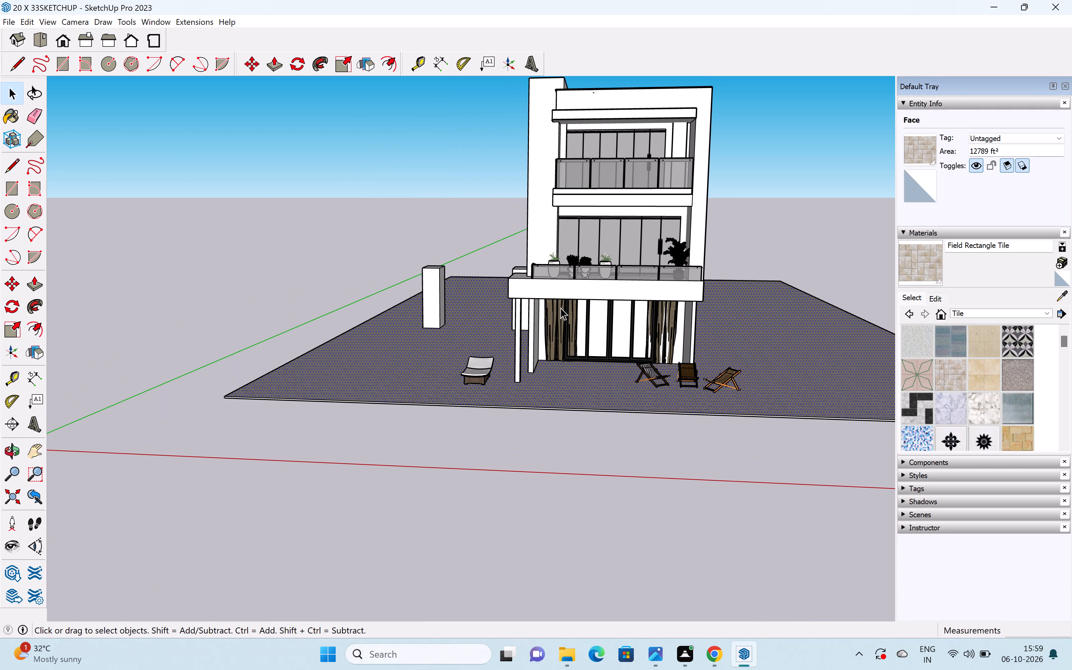
pyautogui.keyDown('shift'); pyautogui.moveTo(554, 313); pyautogui.dragTo(413, 400, button='middle'); pyautogui.keyUp('shift')
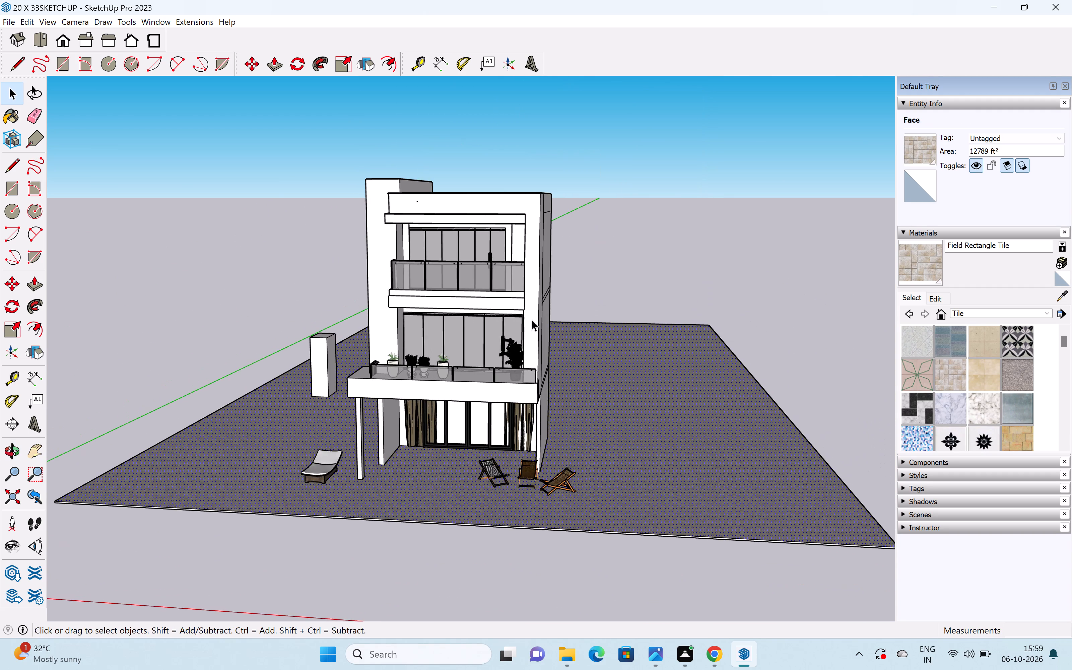
pyautogui.scroll(6, 534, 313)
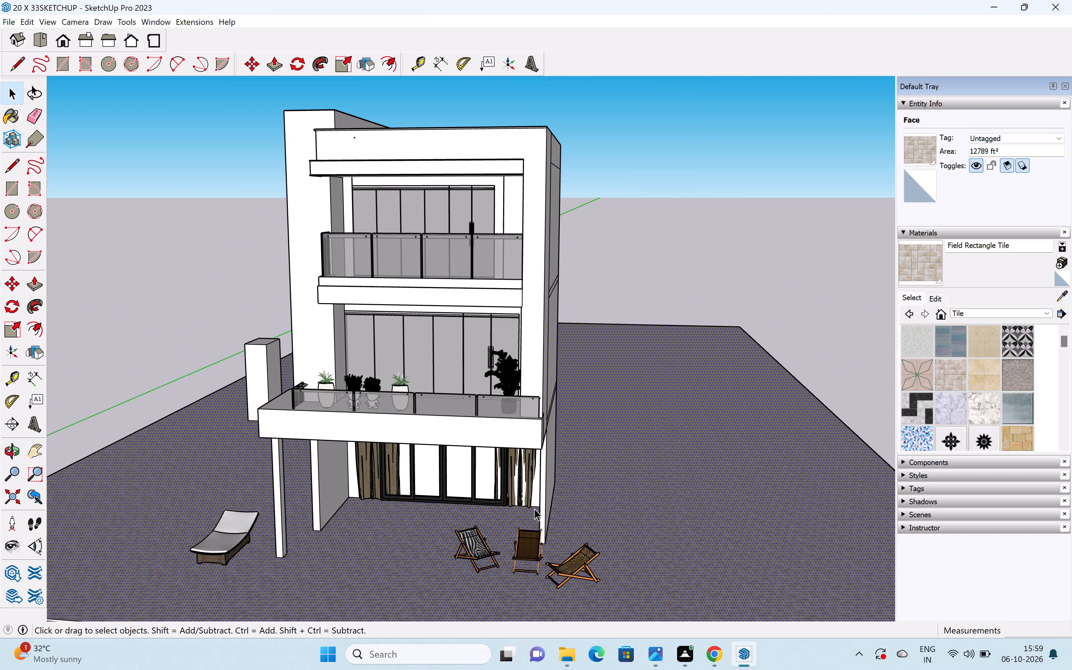
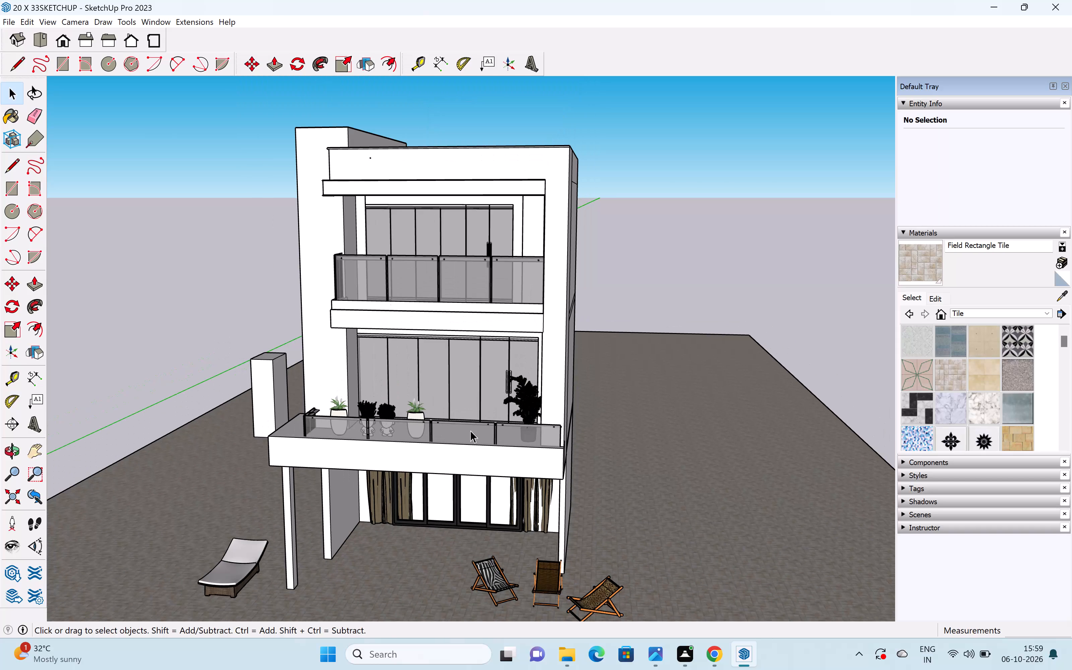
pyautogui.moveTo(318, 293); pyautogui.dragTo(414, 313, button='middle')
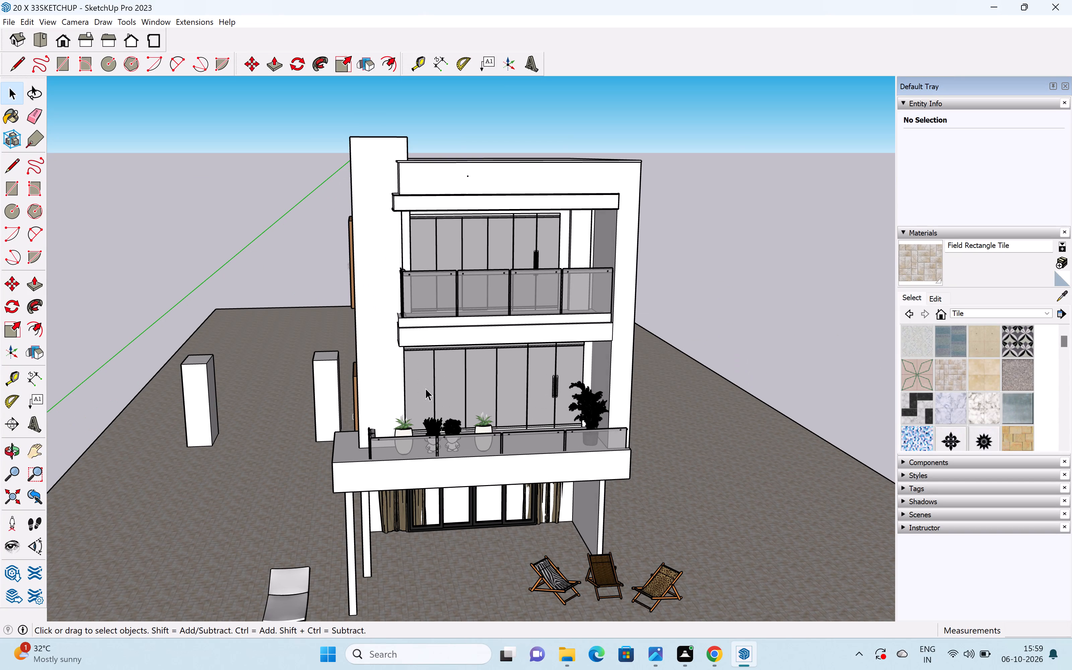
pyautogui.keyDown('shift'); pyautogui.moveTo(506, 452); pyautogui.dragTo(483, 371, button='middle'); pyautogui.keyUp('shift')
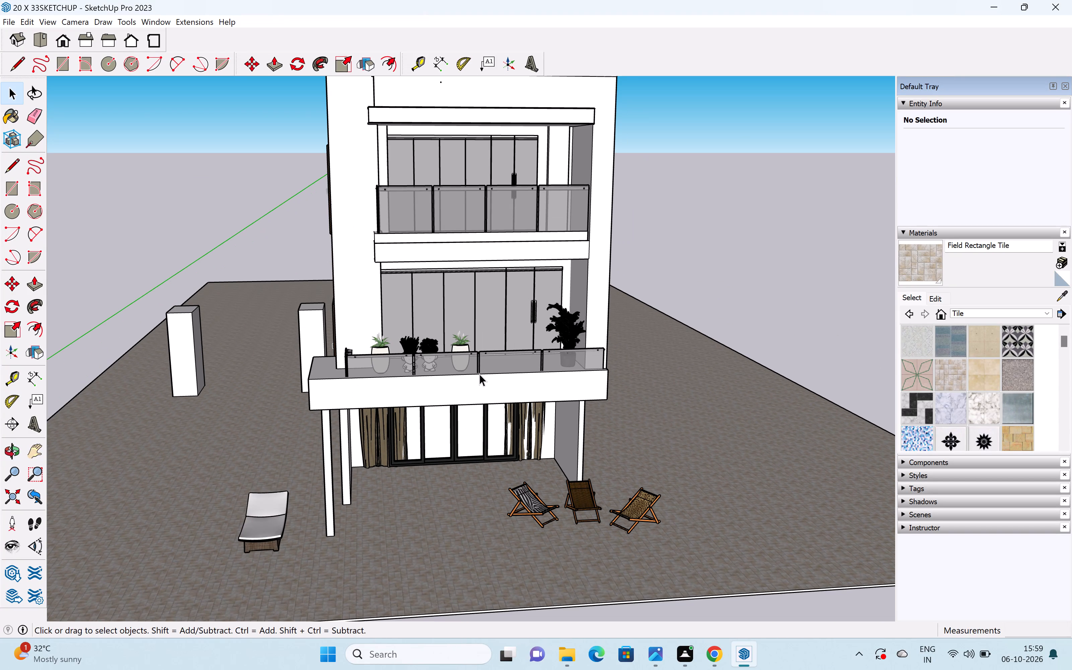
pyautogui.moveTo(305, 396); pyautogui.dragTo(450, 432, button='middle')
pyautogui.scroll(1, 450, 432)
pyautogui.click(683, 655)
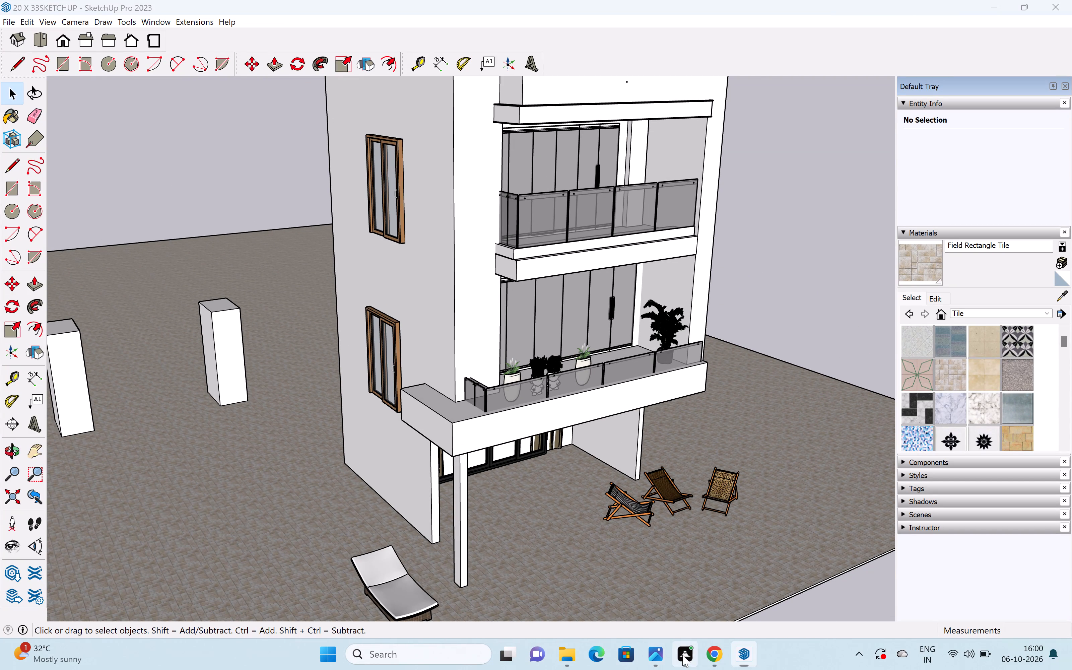
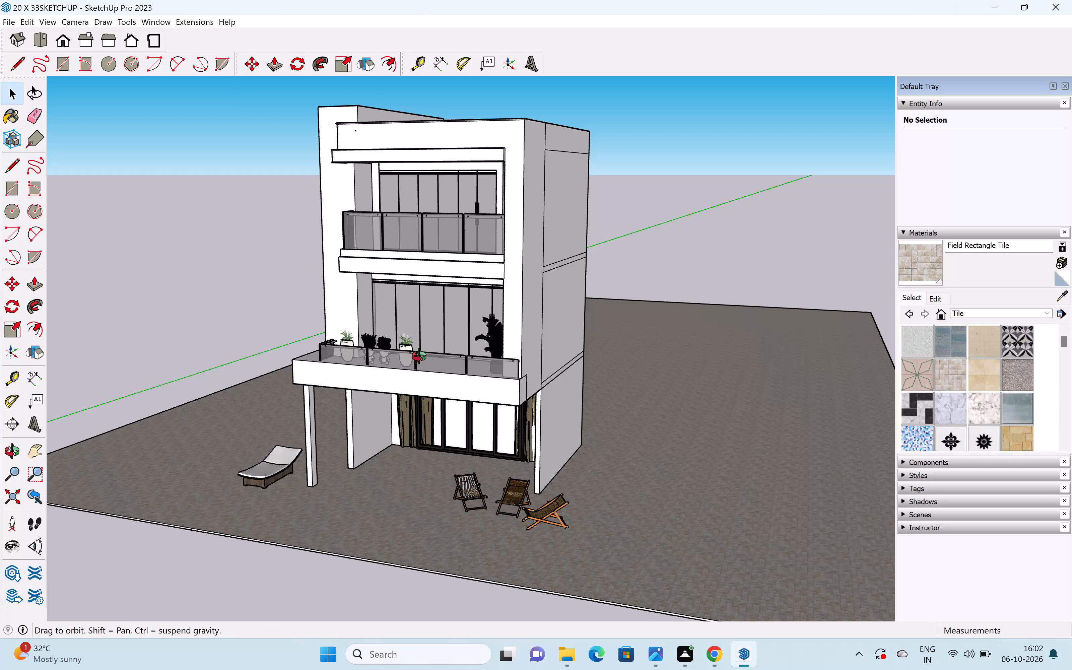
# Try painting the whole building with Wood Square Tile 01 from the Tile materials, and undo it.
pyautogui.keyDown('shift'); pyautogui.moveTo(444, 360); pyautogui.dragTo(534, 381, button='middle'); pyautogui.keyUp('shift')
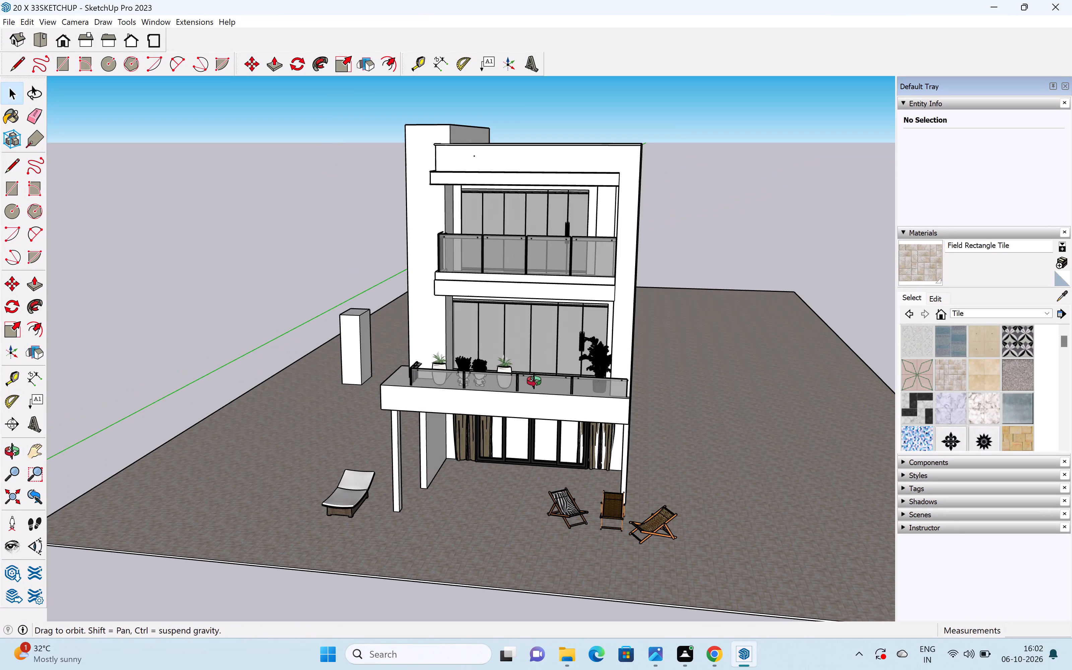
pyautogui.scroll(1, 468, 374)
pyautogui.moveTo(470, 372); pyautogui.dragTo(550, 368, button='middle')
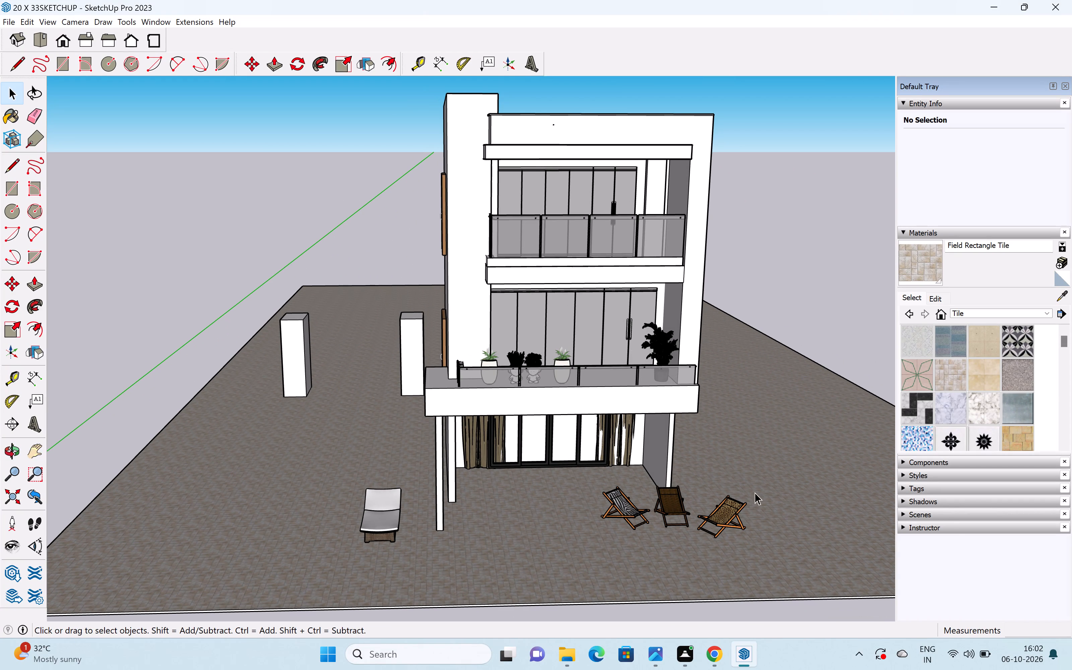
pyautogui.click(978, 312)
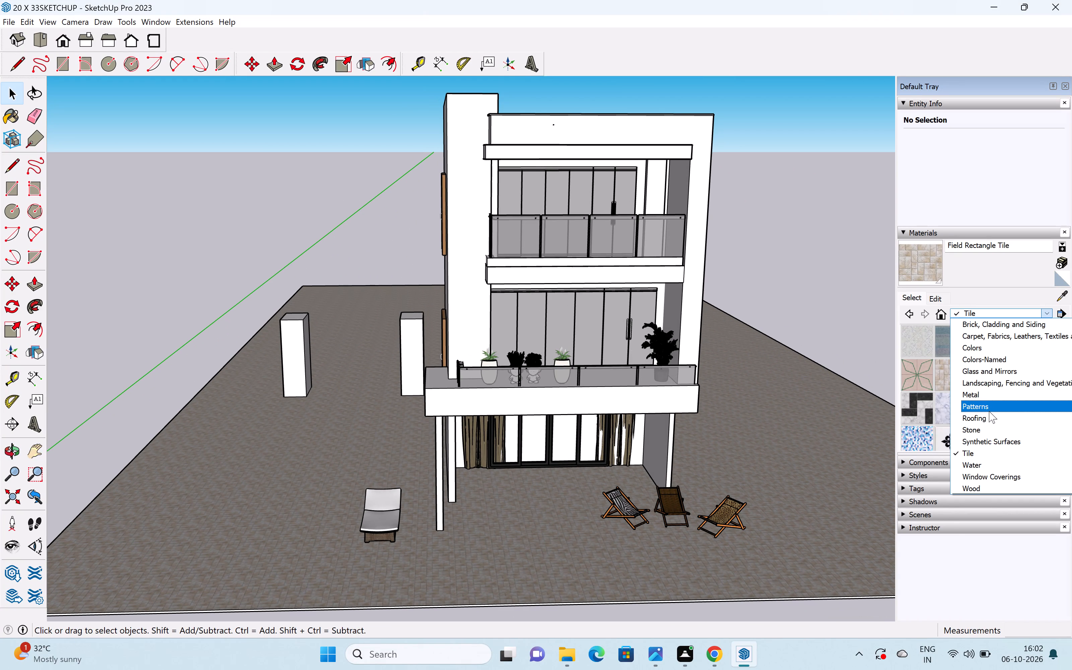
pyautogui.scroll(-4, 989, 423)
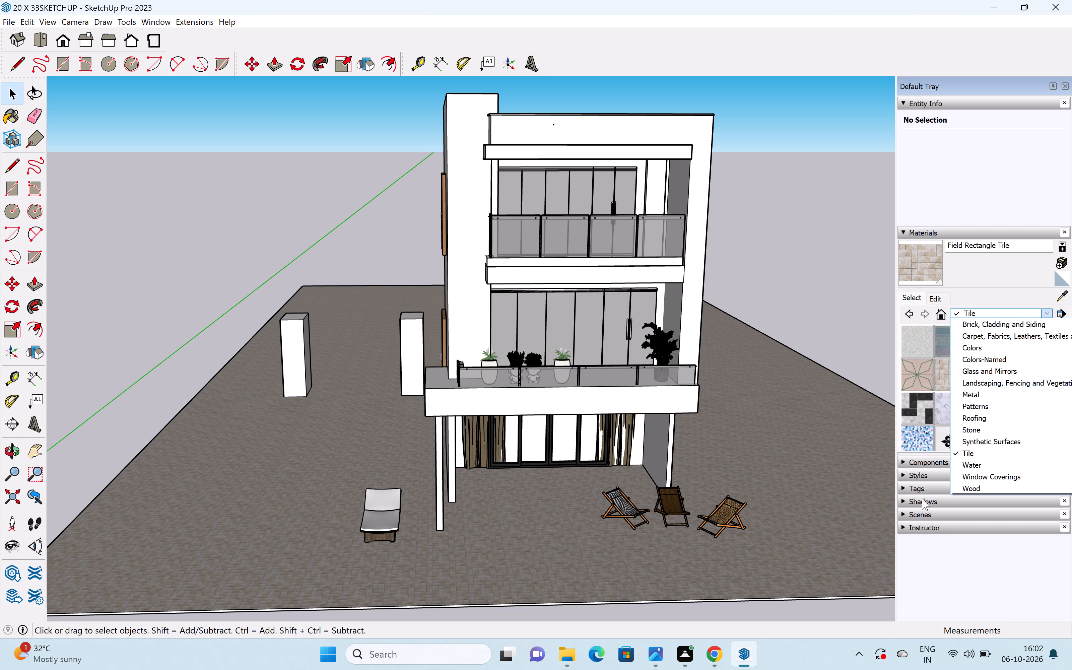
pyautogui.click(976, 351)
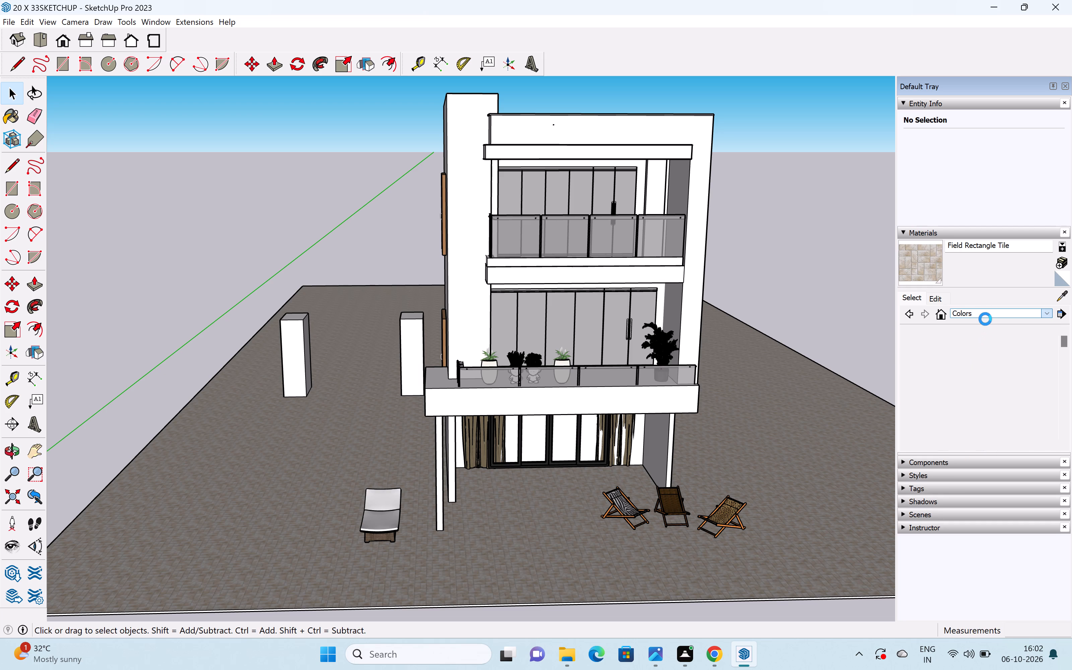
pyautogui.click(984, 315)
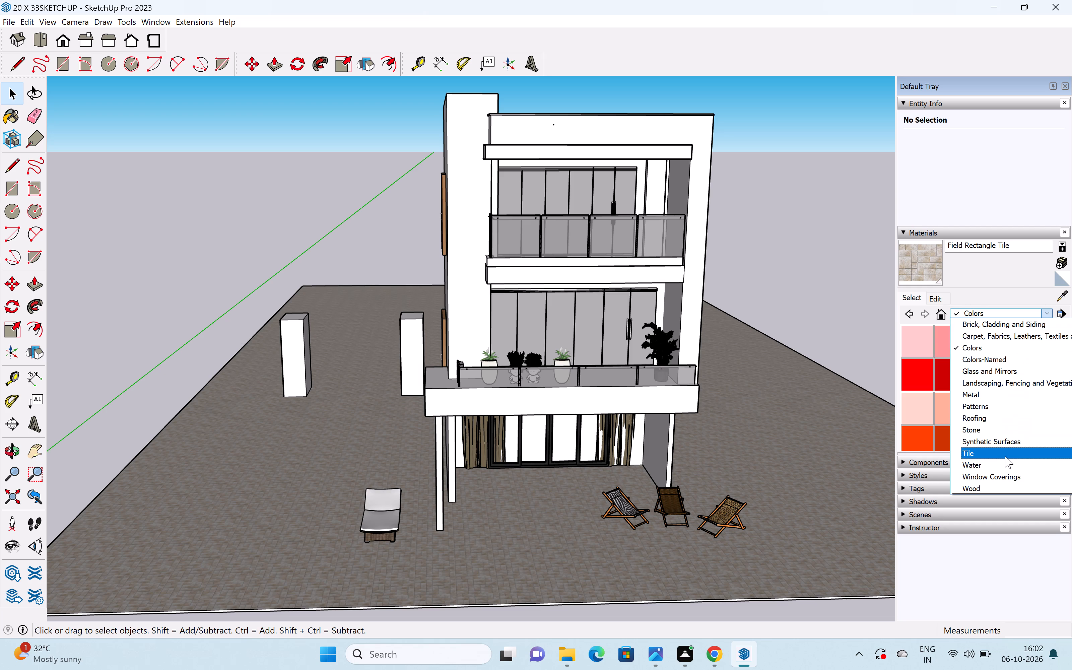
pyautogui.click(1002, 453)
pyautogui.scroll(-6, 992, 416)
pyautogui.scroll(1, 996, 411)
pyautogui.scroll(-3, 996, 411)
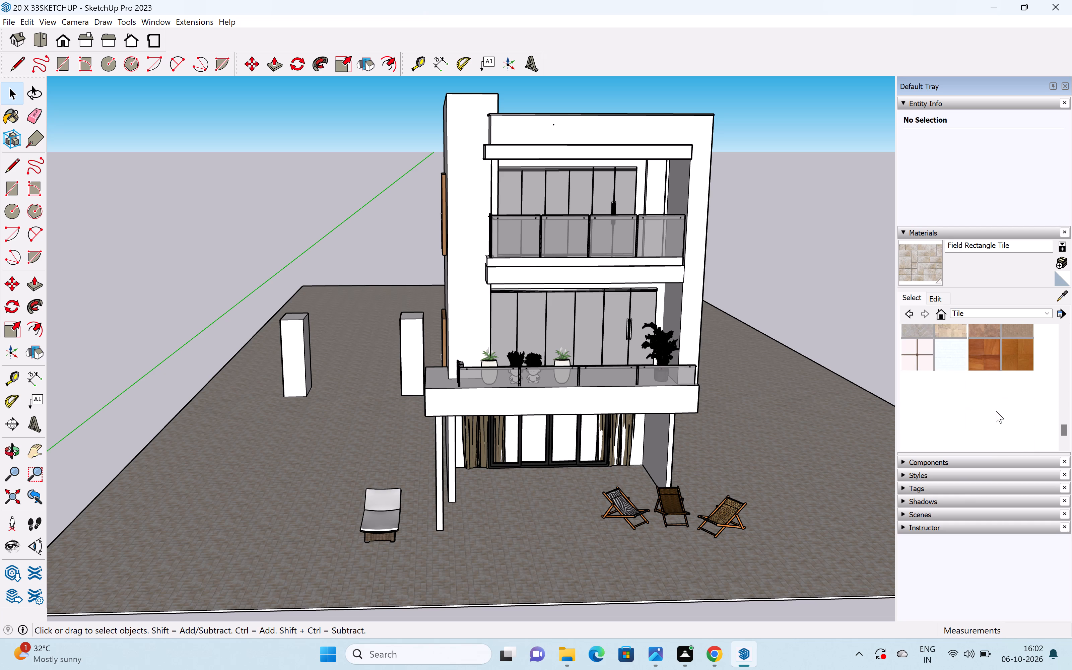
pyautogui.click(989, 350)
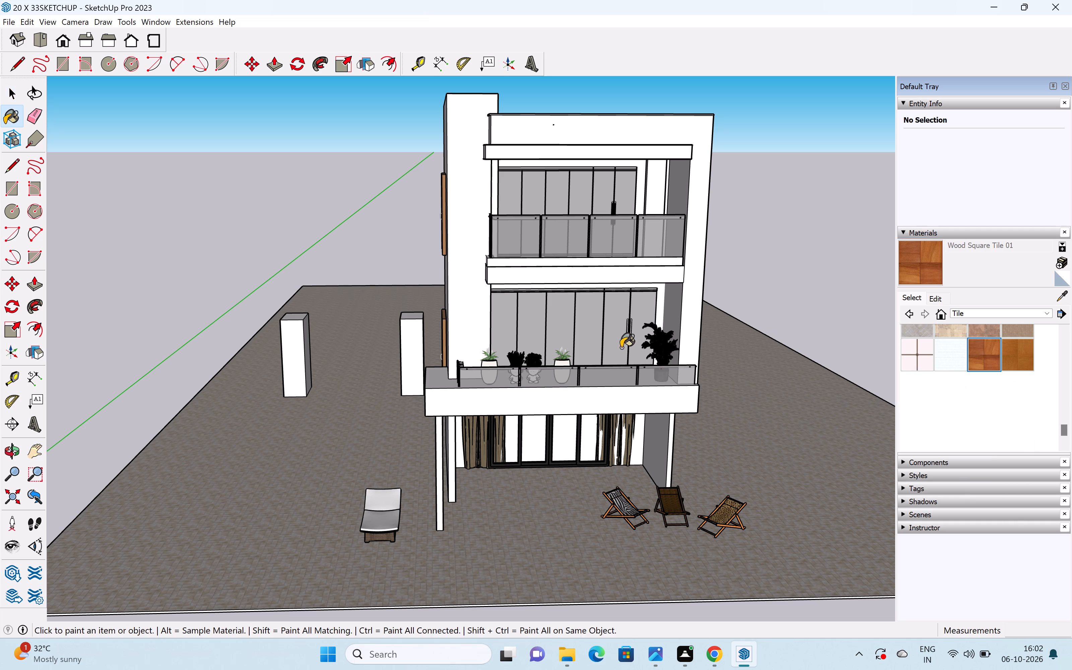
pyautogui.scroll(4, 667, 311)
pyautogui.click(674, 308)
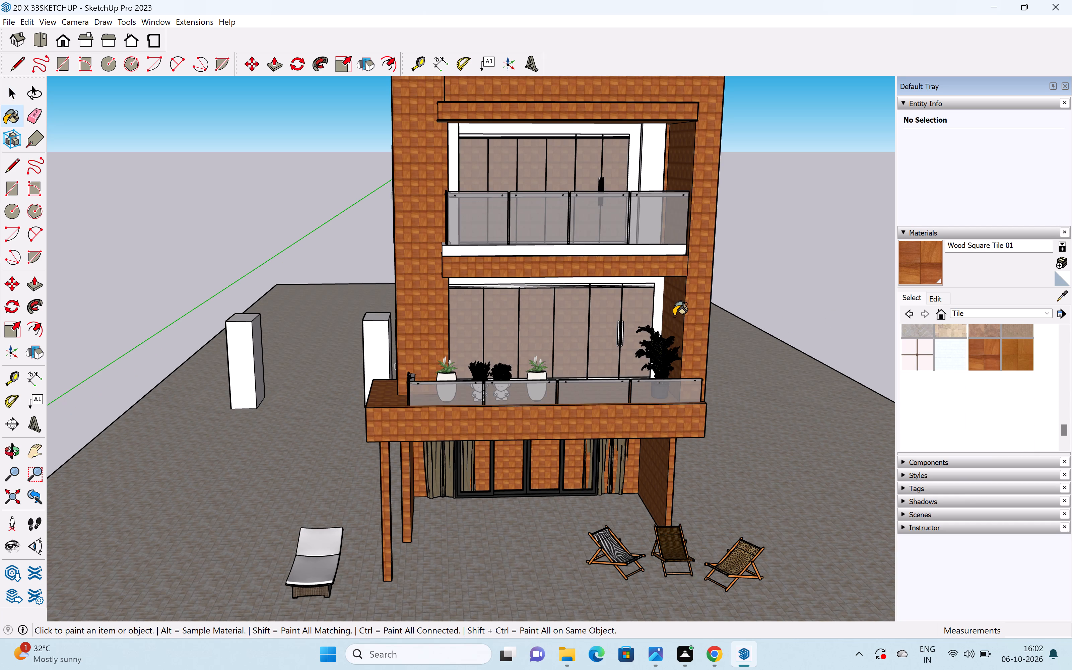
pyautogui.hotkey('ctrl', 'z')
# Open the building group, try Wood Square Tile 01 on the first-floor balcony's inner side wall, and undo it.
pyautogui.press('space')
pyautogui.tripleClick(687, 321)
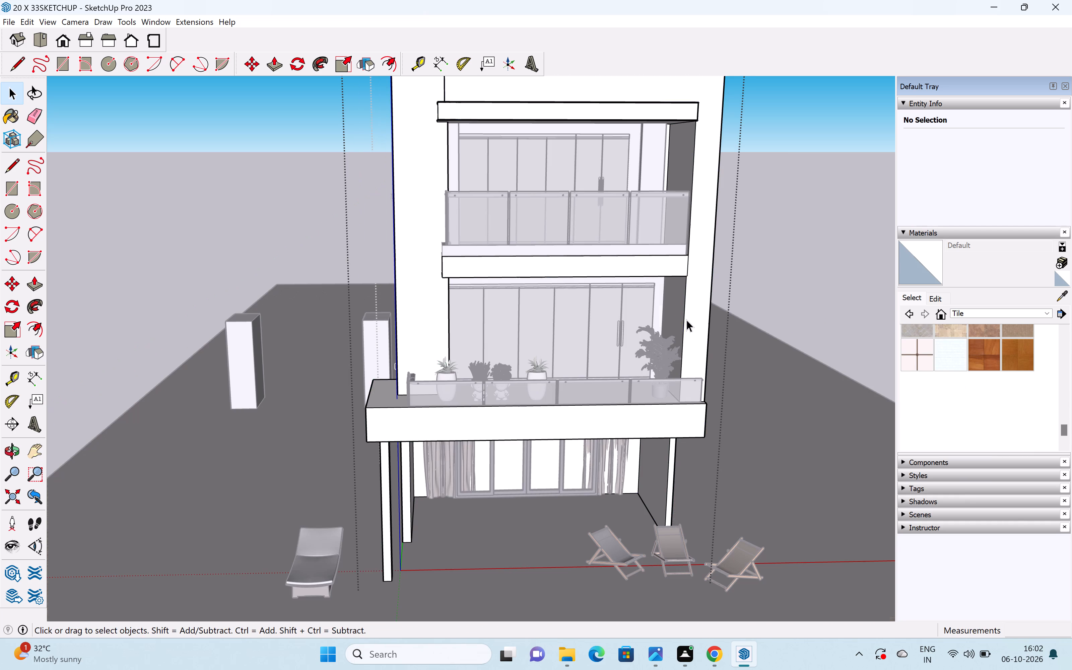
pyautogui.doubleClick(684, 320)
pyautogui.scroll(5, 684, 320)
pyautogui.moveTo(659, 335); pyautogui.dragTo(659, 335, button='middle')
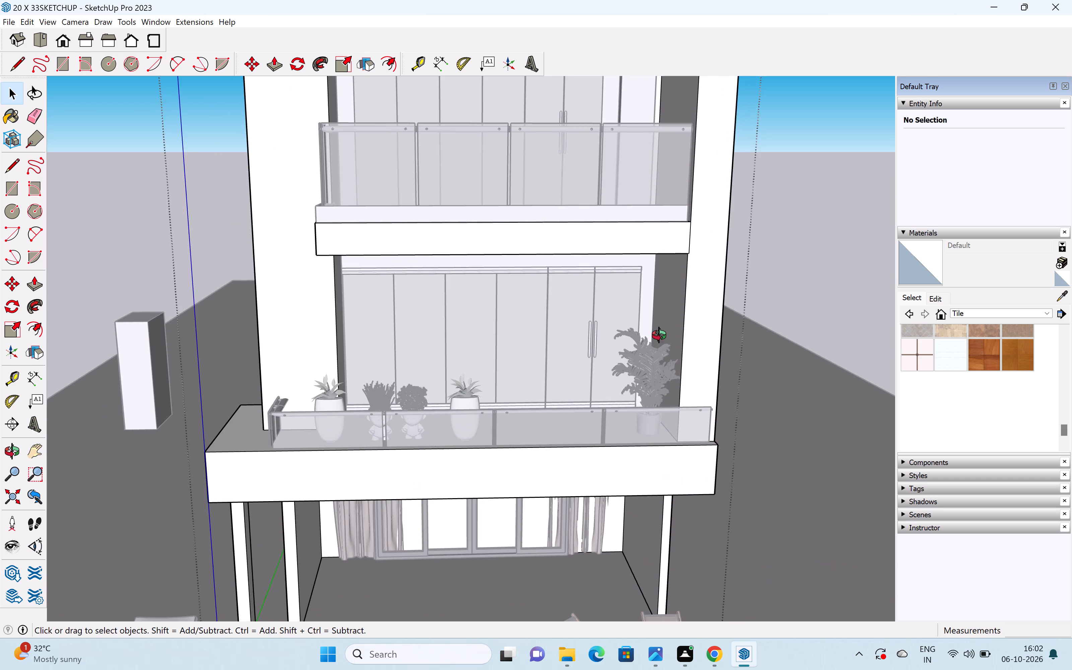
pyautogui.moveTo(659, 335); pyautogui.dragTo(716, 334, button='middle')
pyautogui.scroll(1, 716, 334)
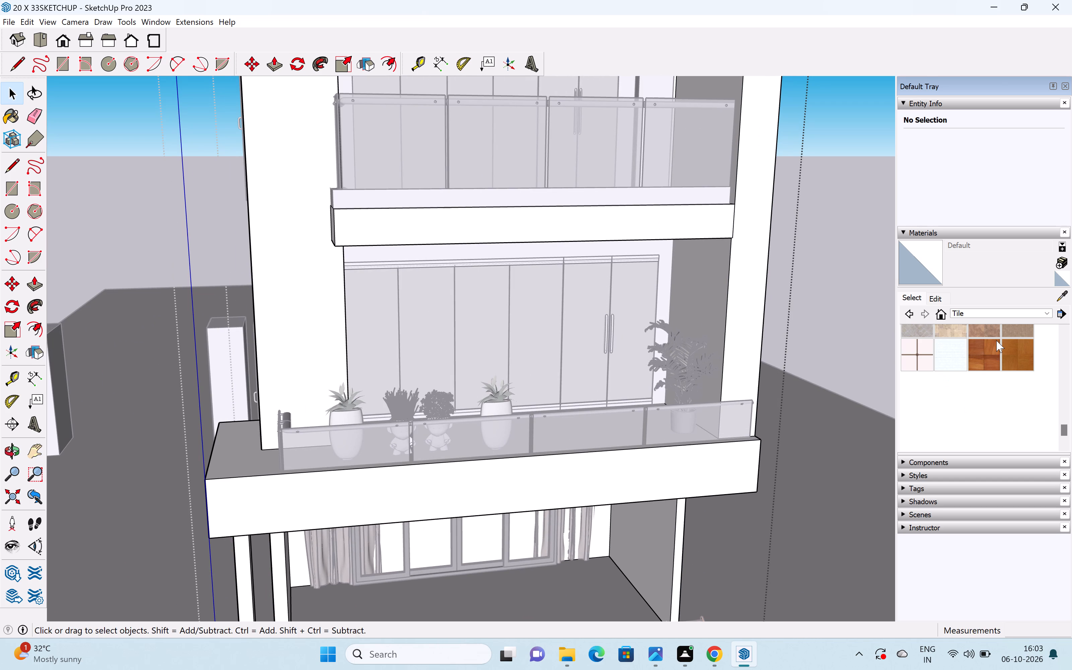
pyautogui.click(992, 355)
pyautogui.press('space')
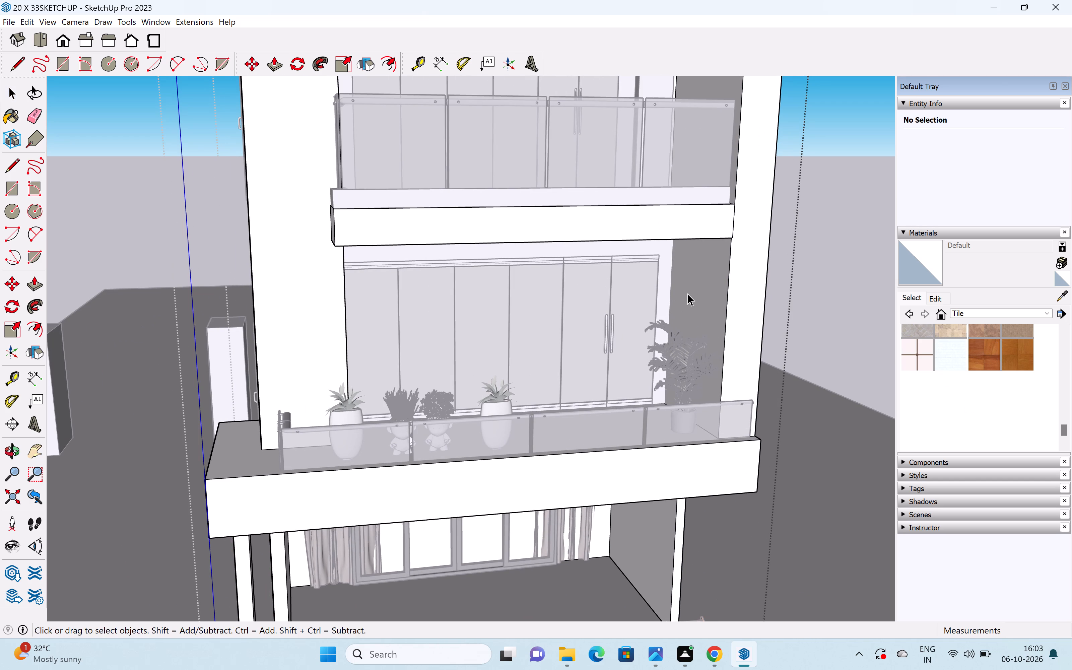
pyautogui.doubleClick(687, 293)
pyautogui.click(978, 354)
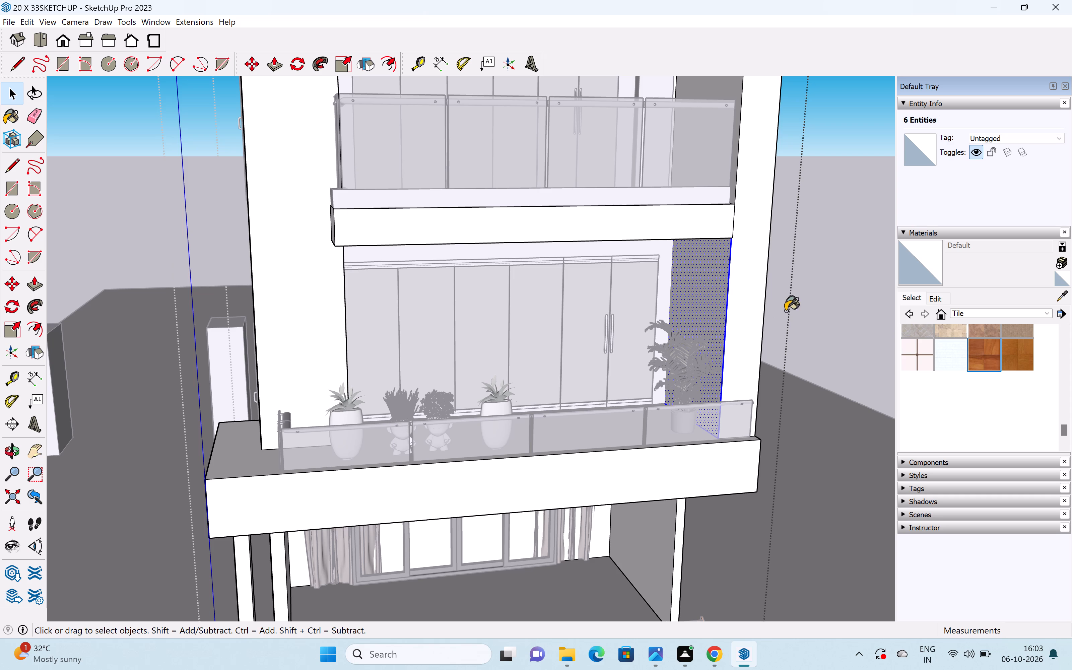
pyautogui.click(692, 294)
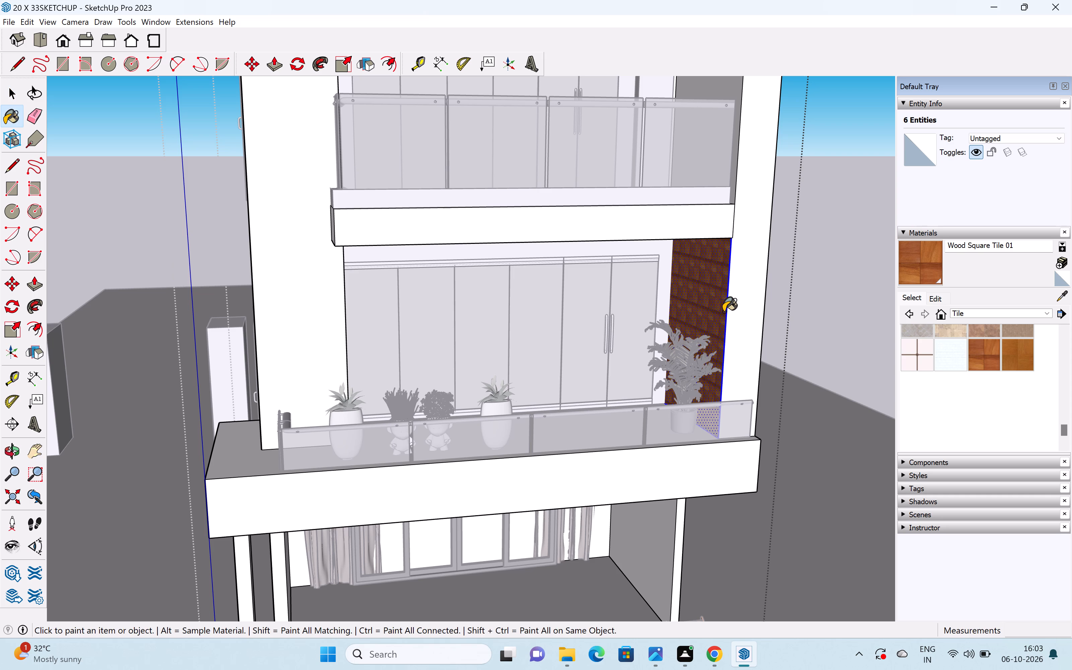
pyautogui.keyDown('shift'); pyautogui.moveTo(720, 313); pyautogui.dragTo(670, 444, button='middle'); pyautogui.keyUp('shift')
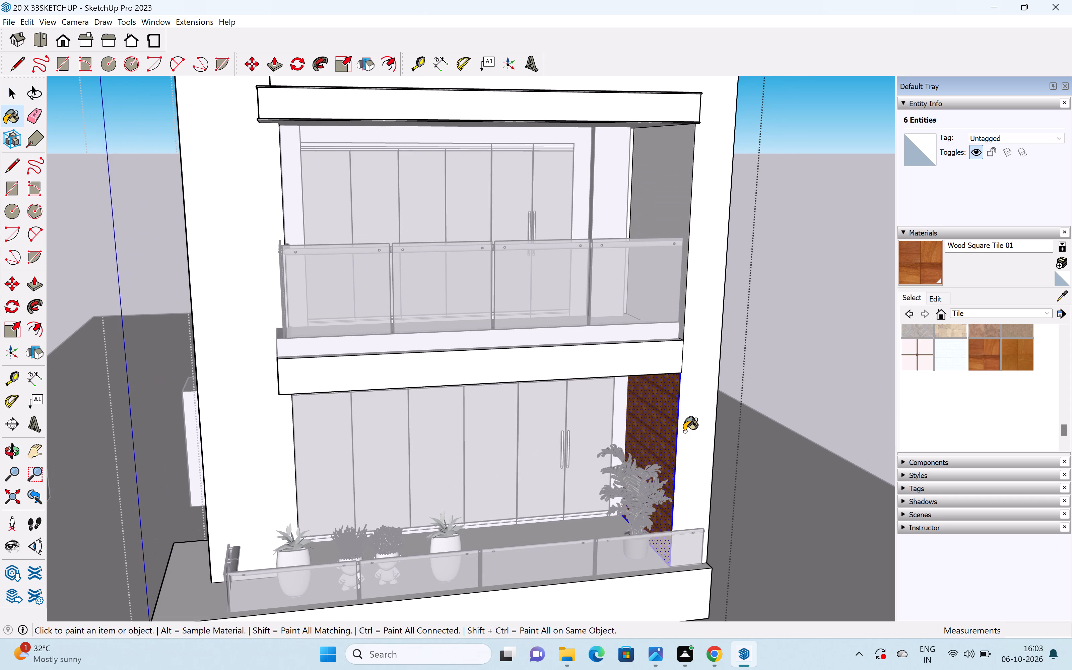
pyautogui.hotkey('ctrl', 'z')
# Paint the second-floor balcony's inner side wall and ceiling with Wood Square Tile 01, and close the building group.
pyautogui.click(671, 205)
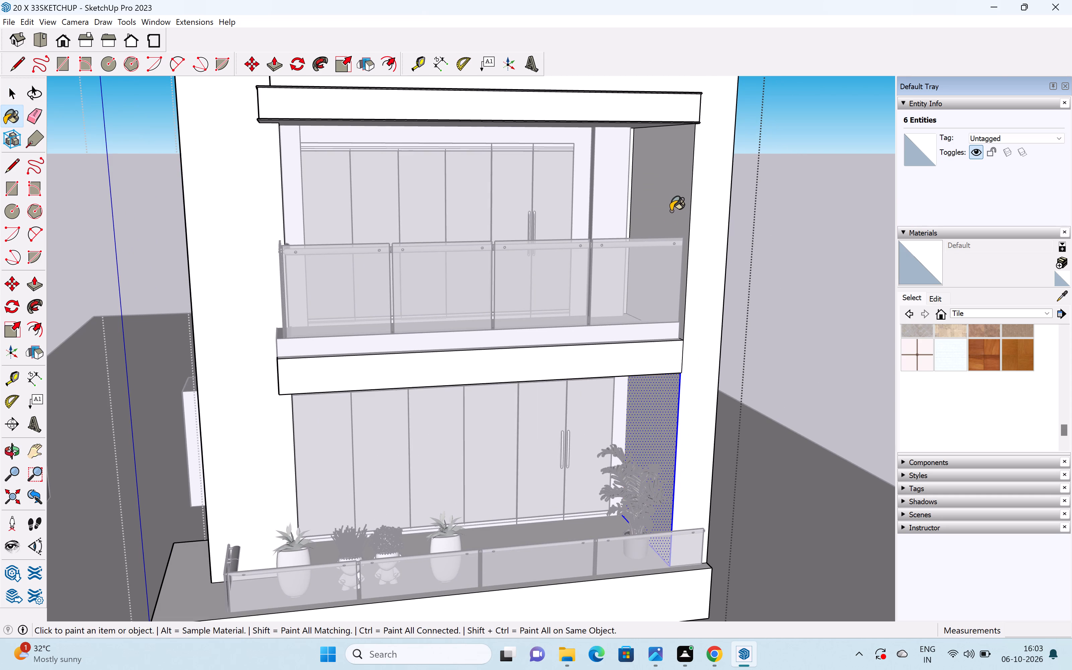
pyautogui.press('space')
pyautogui.doubleClick(667, 209)
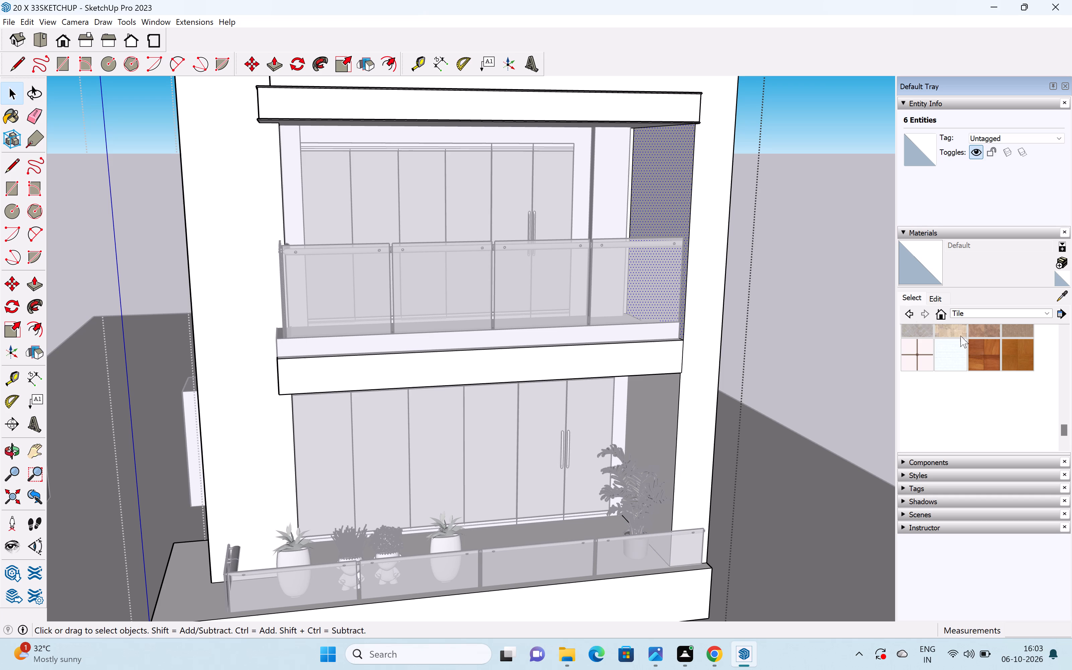
pyautogui.click(981, 354)
pyautogui.click(649, 204)
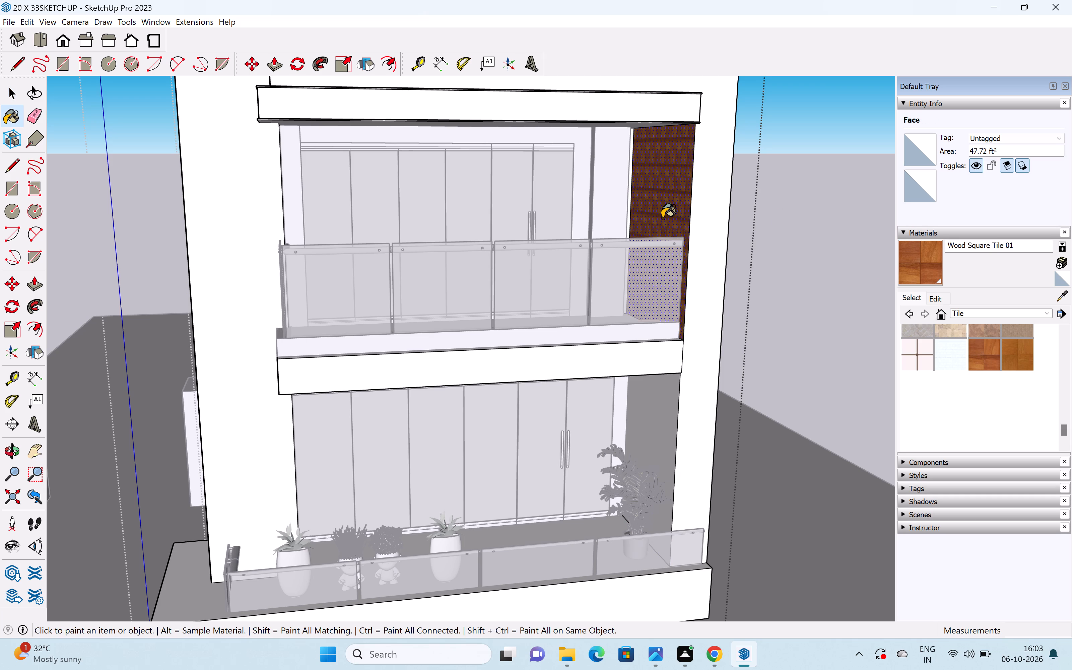
pyautogui.keyDown('shift'); pyautogui.moveTo(662, 218); pyautogui.dragTo(666, 321, button='middle'); pyautogui.keyUp('shift')
pyautogui.moveTo(623, 298); pyautogui.dragTo(651, 135, button='middle')
pyautogui.click(647, 132)
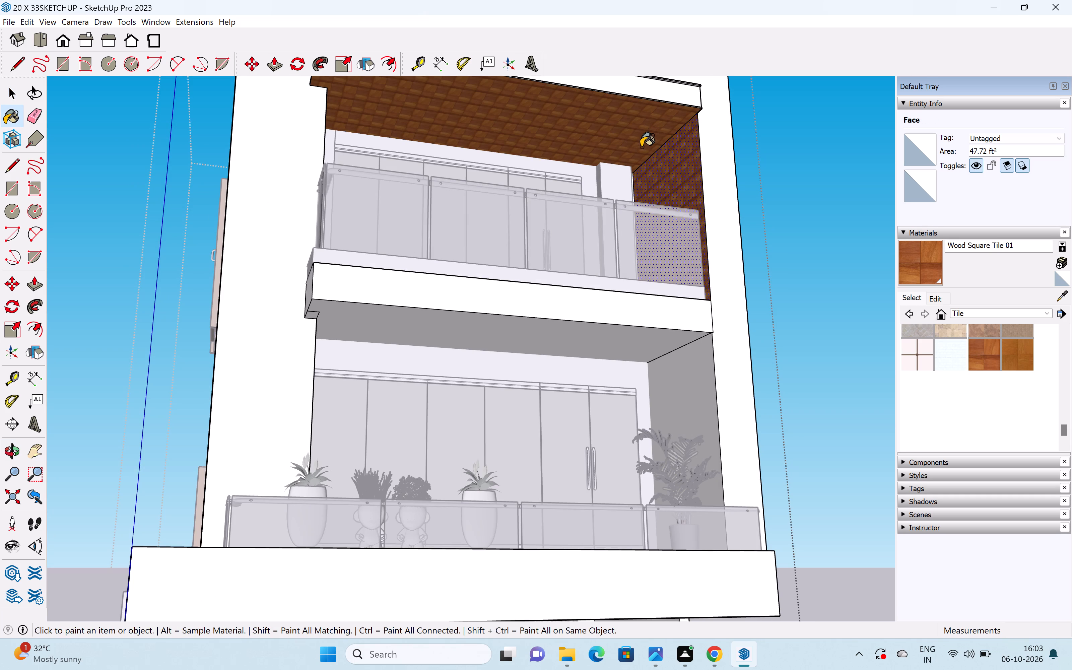
pyautogui.press('space')
pyautogui.scroll(-6, 642, 181)
pyautogui.click(769, 214)
pyautogui.click(741, 250)
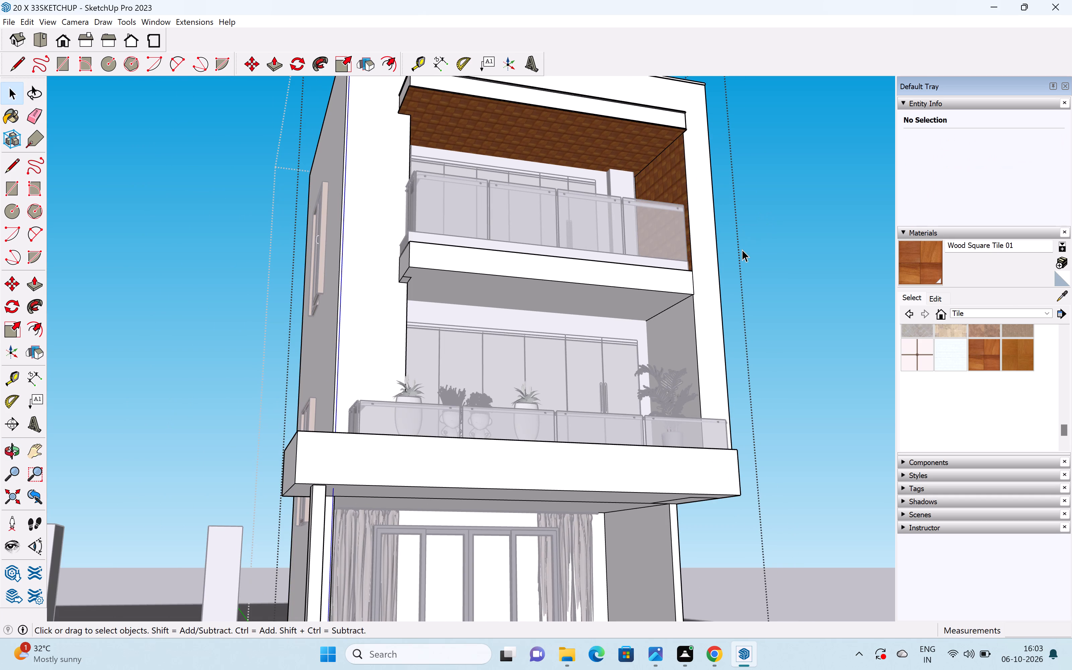
# Examine the tiled second-floor balcony and the front facade from near and far.
pyautogui.moveTo(742, 244); pyautogui.dragTo(703, 347, button='middle')
pyautogui.scroll(-1, 741, 245)
pyautogui.scroll(1, 703, 347)
pyautogui.scroll(-2, 716, 317)
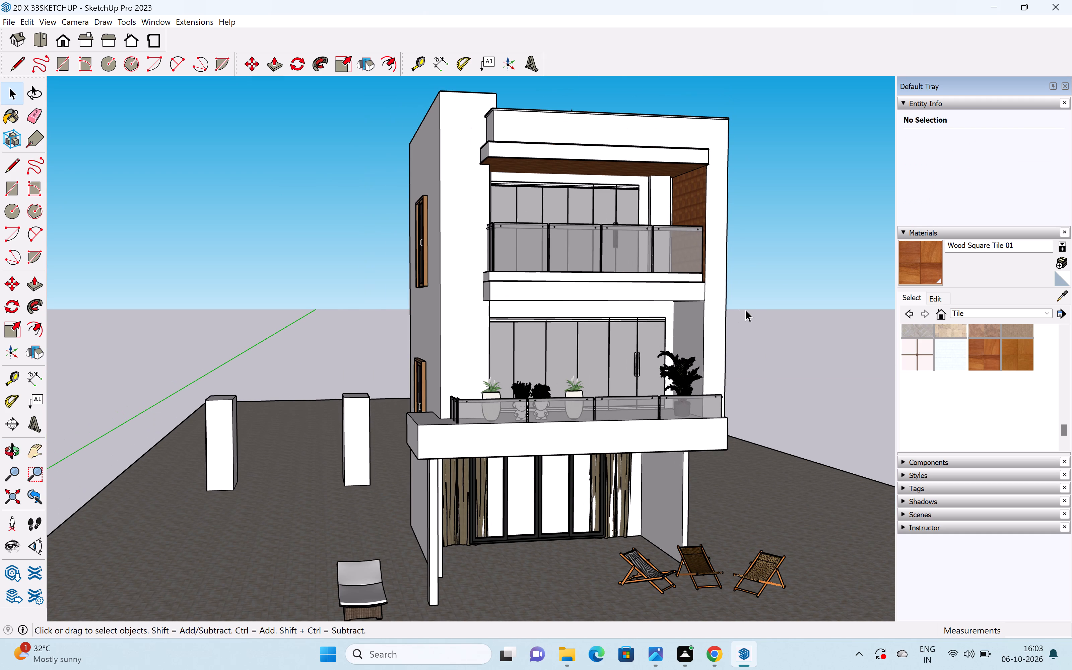
pyautogui.scroll(13, 654, 194)
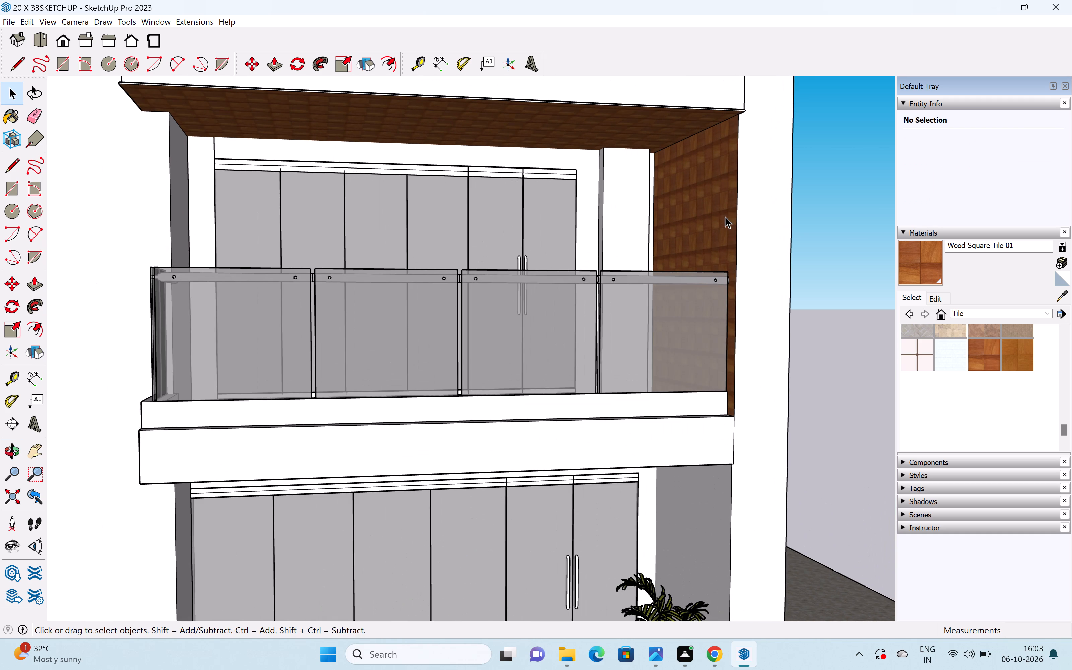
pyautogui.scroll(4, 725, 216)
pyautogui.scroll(-11, 725, 216)
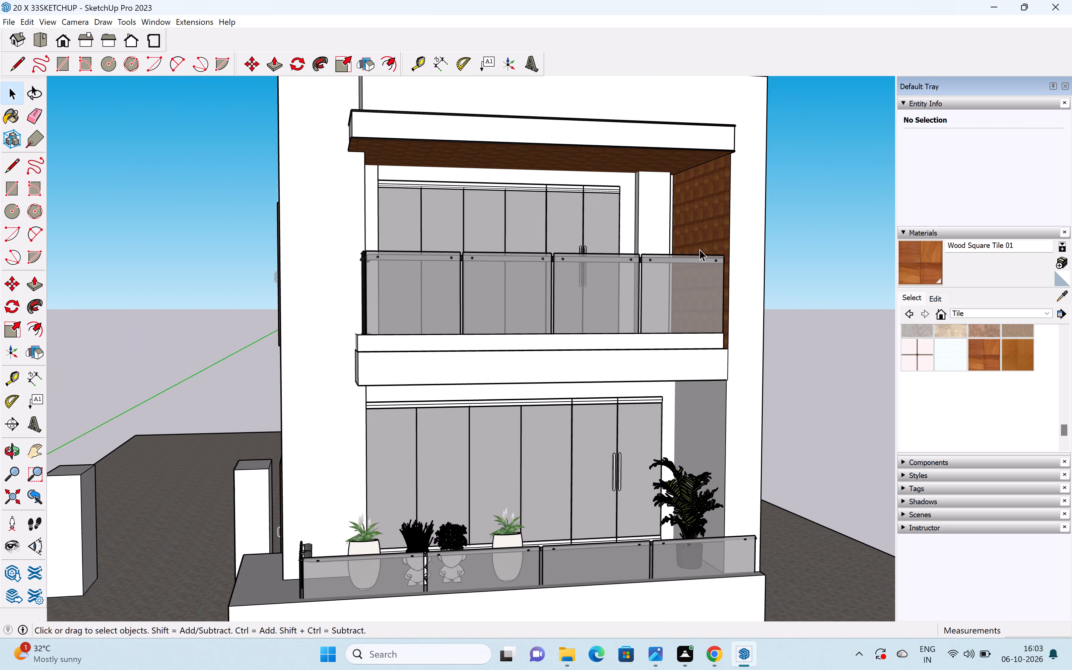
pyautogui.scroll(-4, 699, 249)
pyautogui.moveTo(701, 299); pyautogui.dragTo(751, 284, button='middle')
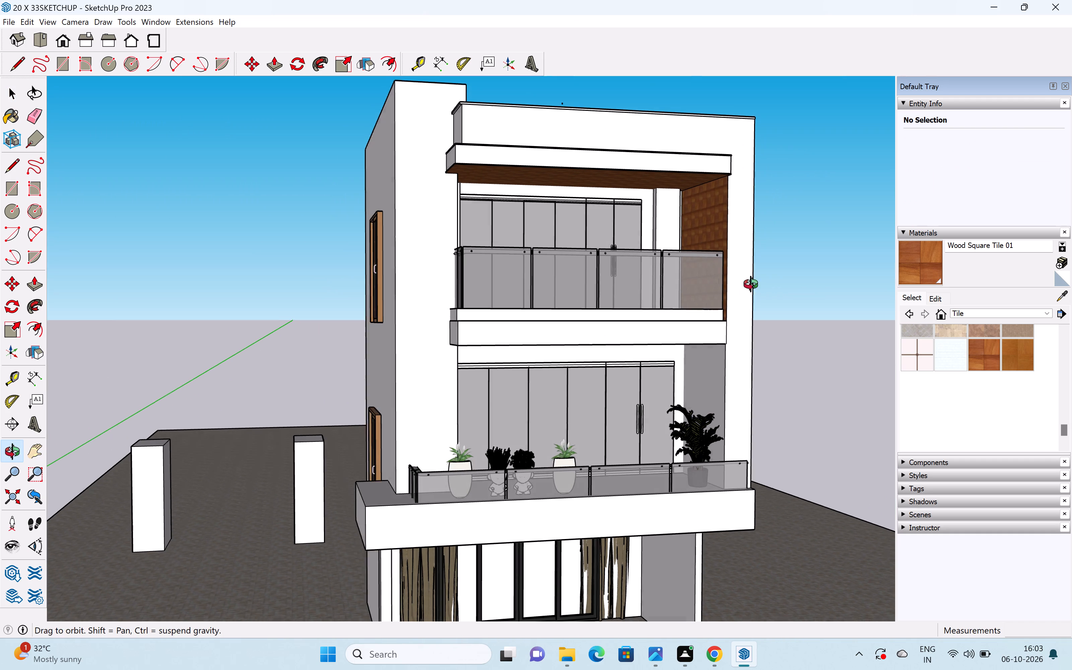
pyautogui.moveTo(751, 284); pyautogui.dragTo(765, 282, button='middle')
pyautogui.scroll(1, 766, 282)
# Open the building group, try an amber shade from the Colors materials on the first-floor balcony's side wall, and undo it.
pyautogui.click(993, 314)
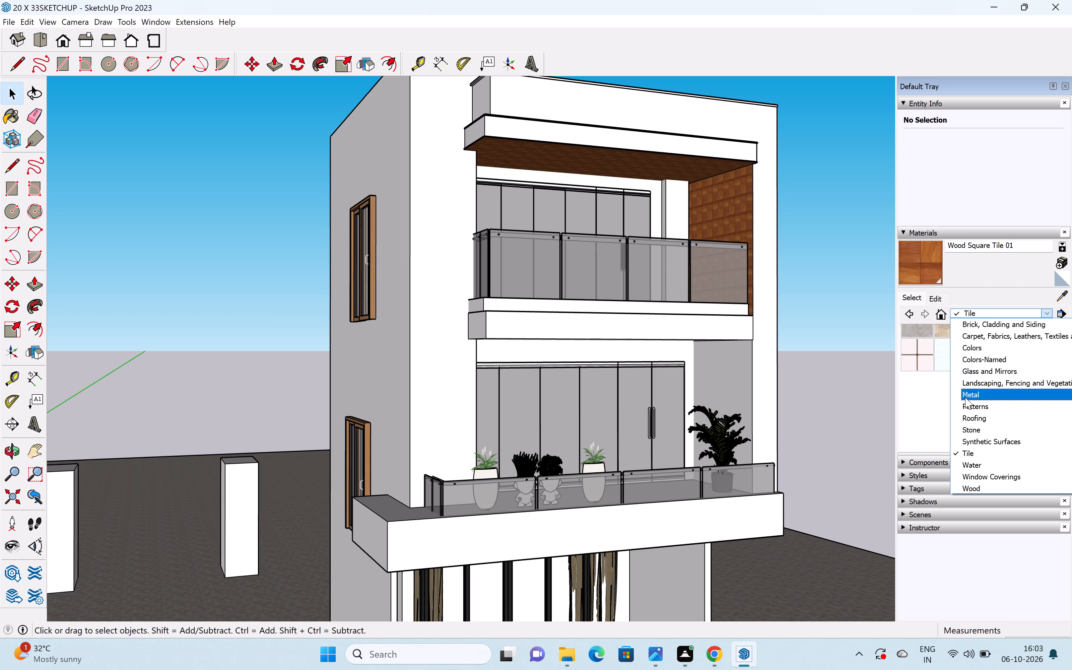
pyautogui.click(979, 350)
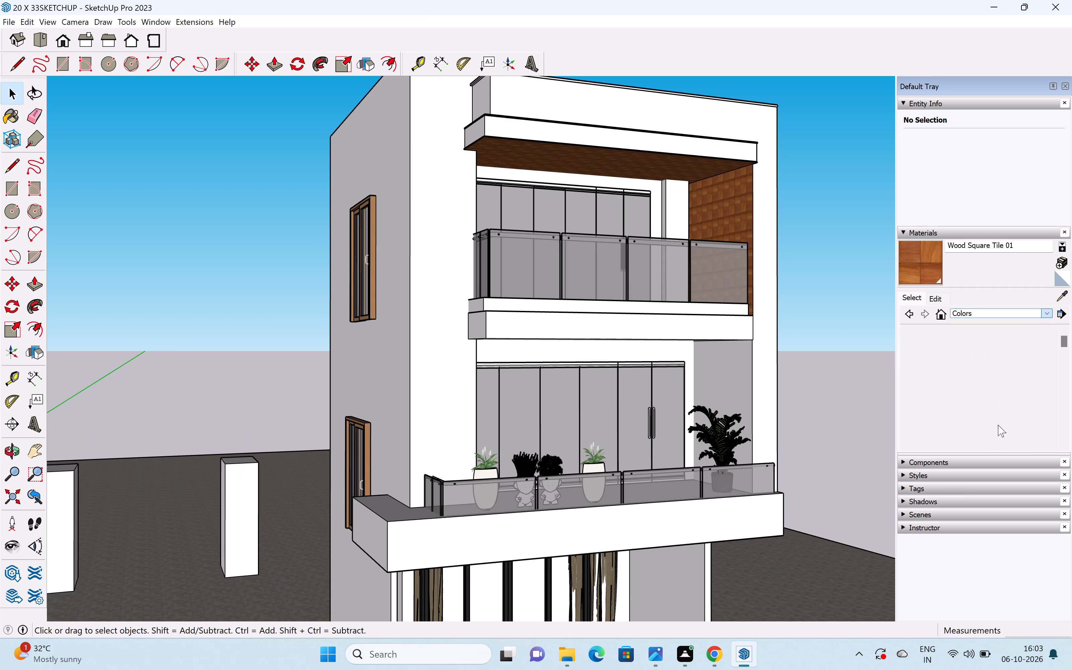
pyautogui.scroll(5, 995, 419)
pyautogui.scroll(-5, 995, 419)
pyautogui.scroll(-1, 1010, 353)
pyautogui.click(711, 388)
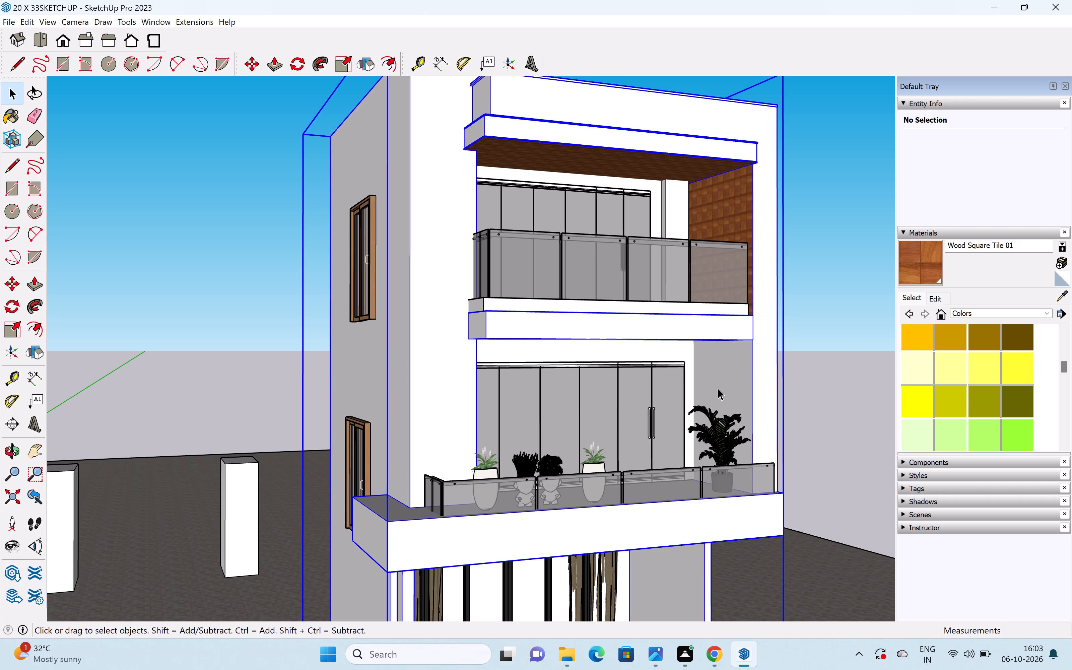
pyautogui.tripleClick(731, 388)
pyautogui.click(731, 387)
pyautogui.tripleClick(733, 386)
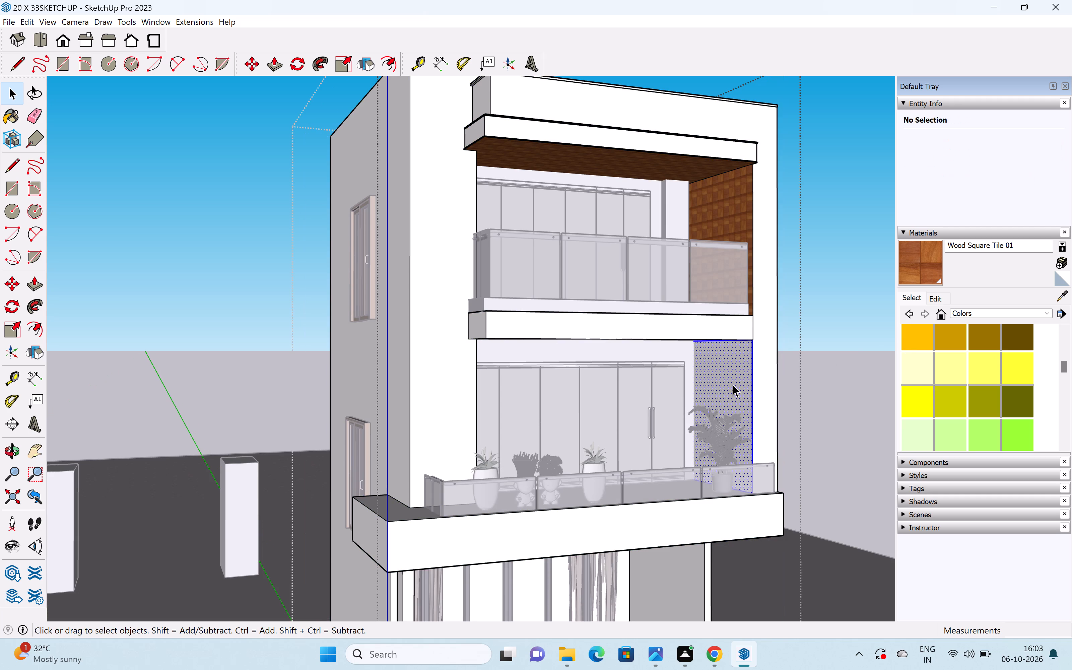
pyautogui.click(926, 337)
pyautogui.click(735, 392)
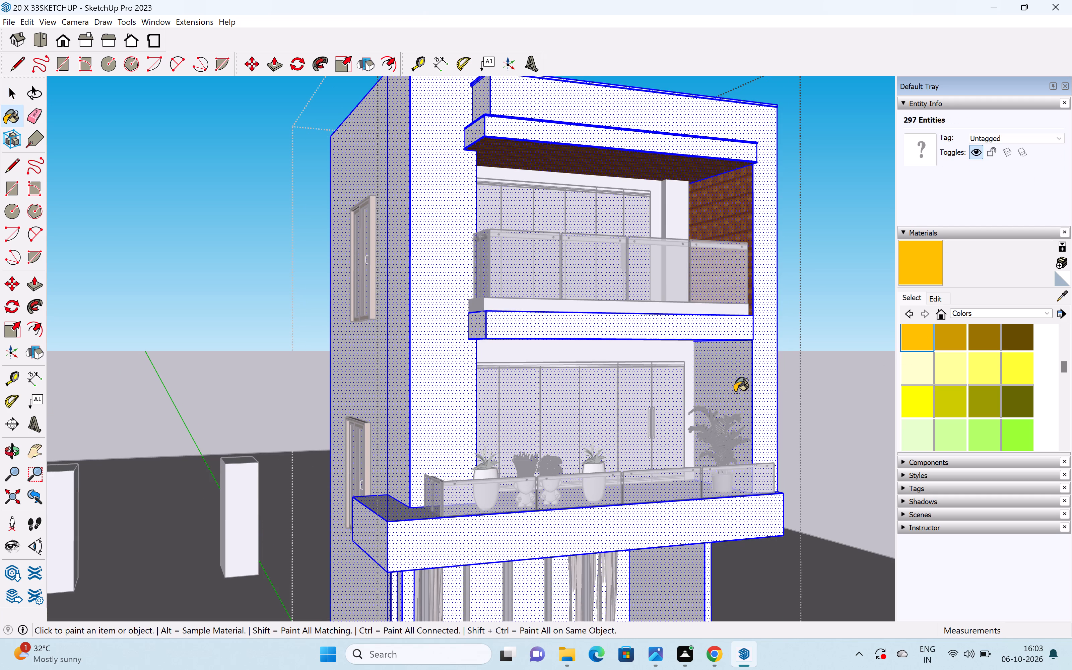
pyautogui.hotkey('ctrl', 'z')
# Paint only the first-floor balcony's inner side wall with Color D06.
pyautogui.press('space')
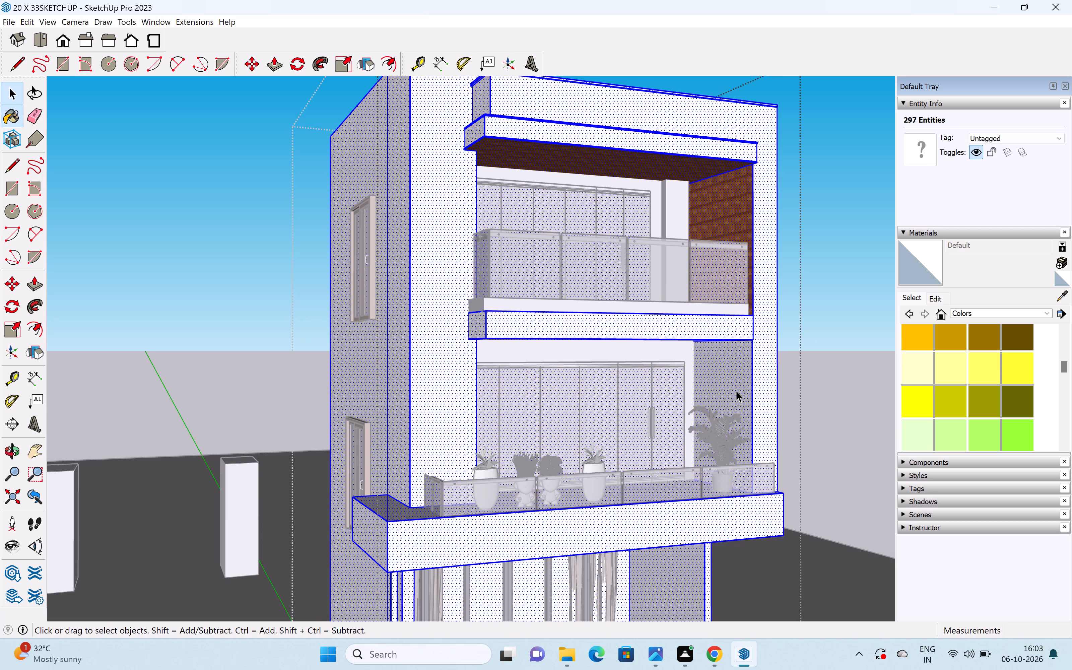
pyautogui.doubleClick(736, 390)
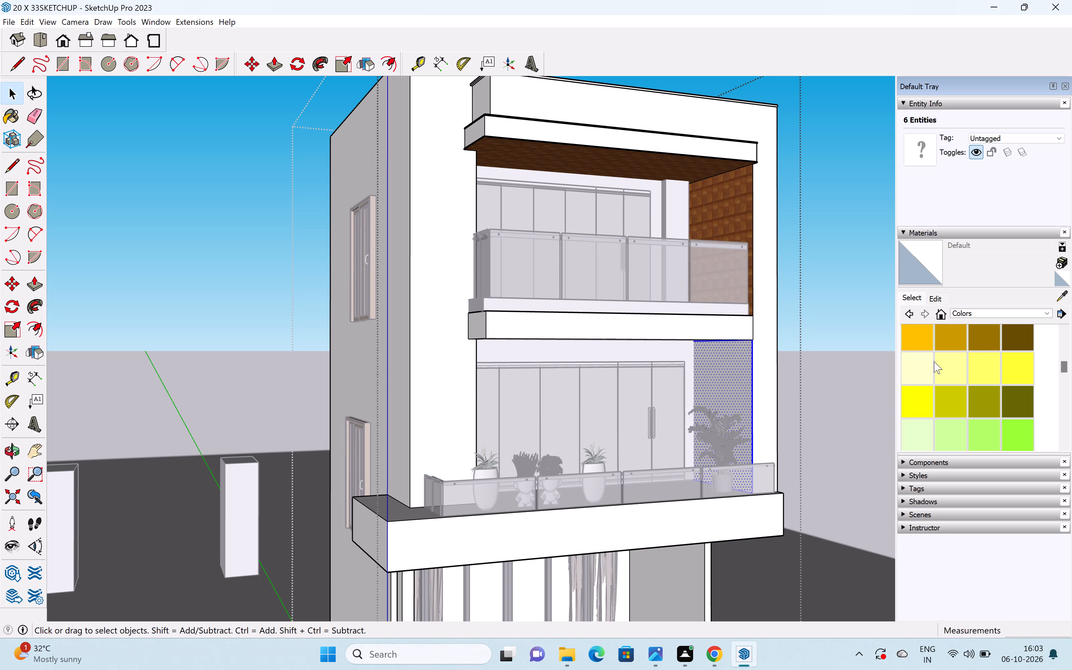
pyautogui.click(954, 340)
pyautogui.click(726, 394)
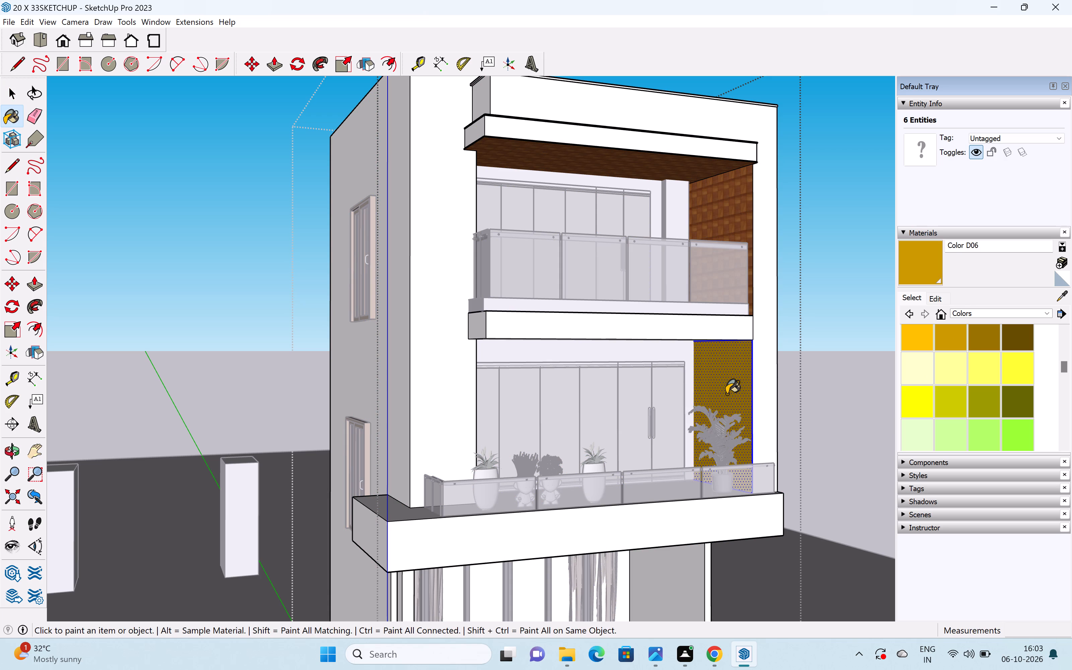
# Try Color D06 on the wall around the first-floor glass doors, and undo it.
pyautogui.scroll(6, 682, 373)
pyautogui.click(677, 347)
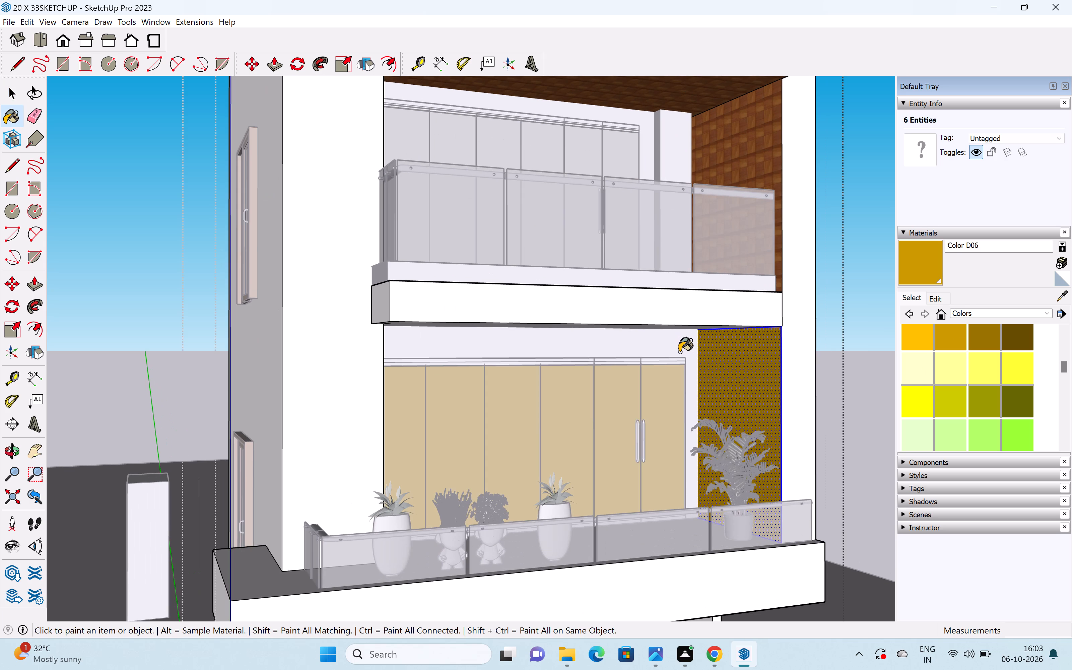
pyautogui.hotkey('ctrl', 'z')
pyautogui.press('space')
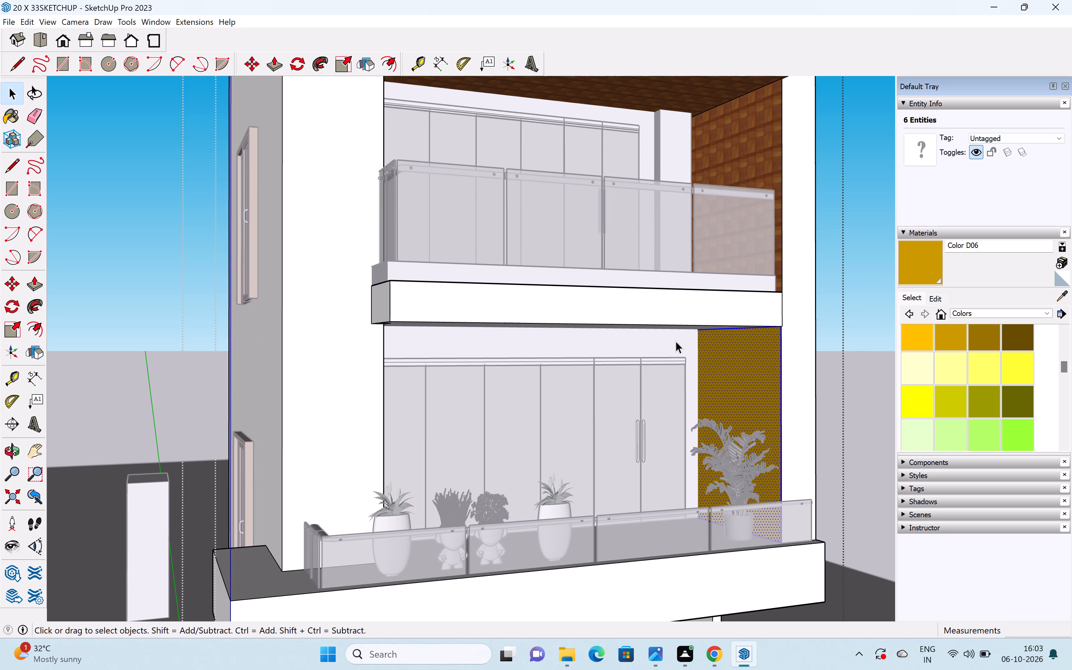
# Paint the first-floor balcony's ceiling with Color D06.
pyautogui.moveTo(676, 341); pyautogui.dragTo(691, 270, button='middle')
pyautogui.click(671, 298)
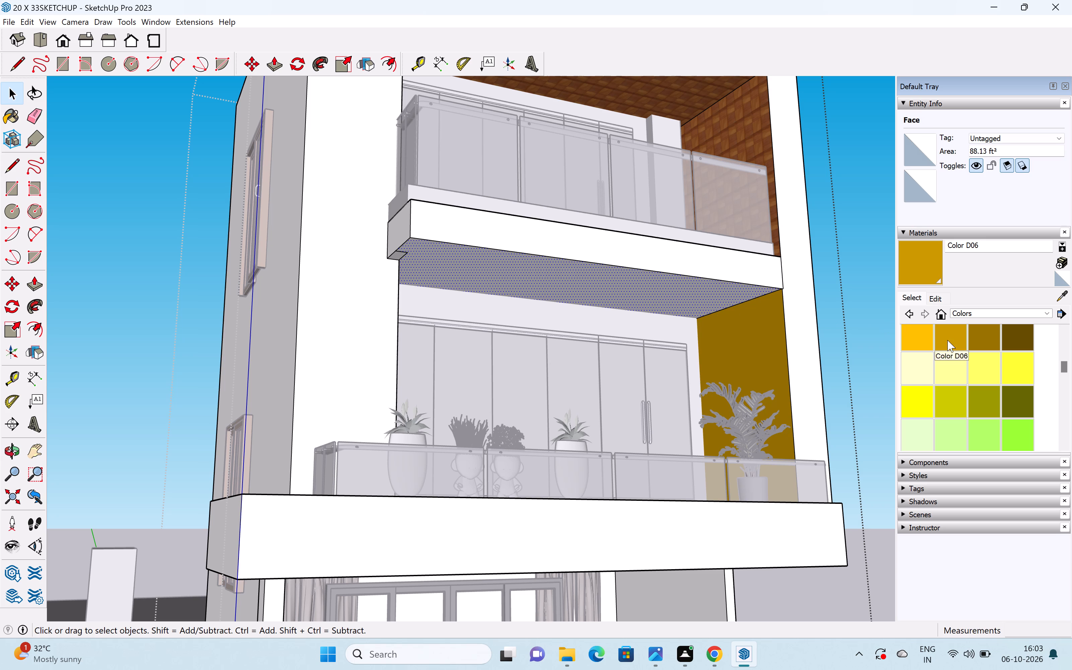
pyautogui.click(948, 340)
pyautogui.click(701, 298)
pyautogui.press('space')
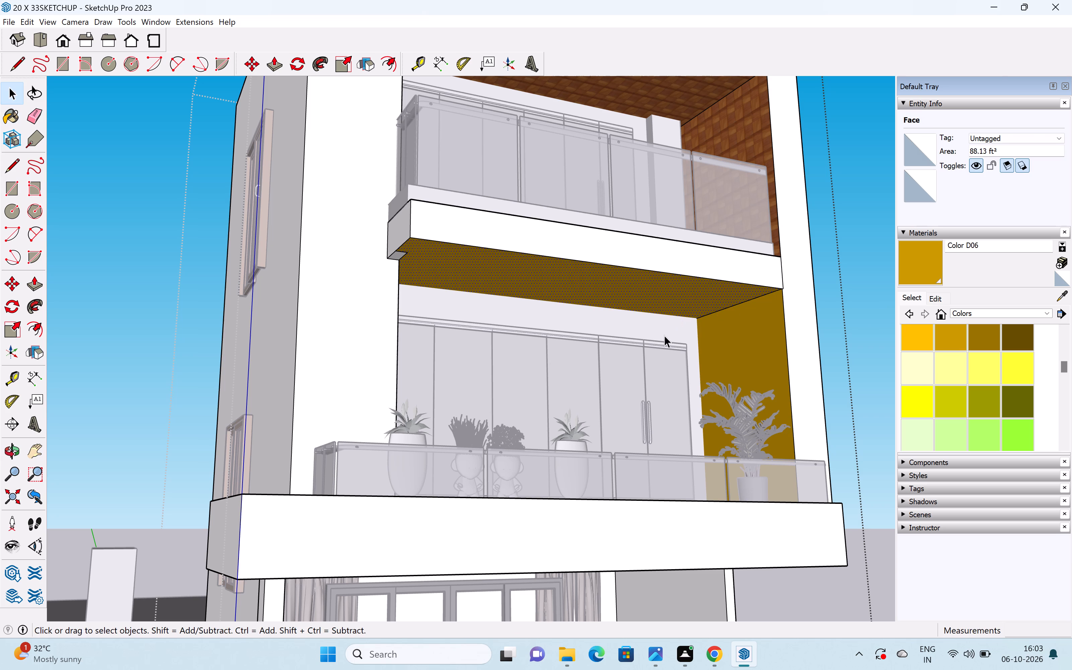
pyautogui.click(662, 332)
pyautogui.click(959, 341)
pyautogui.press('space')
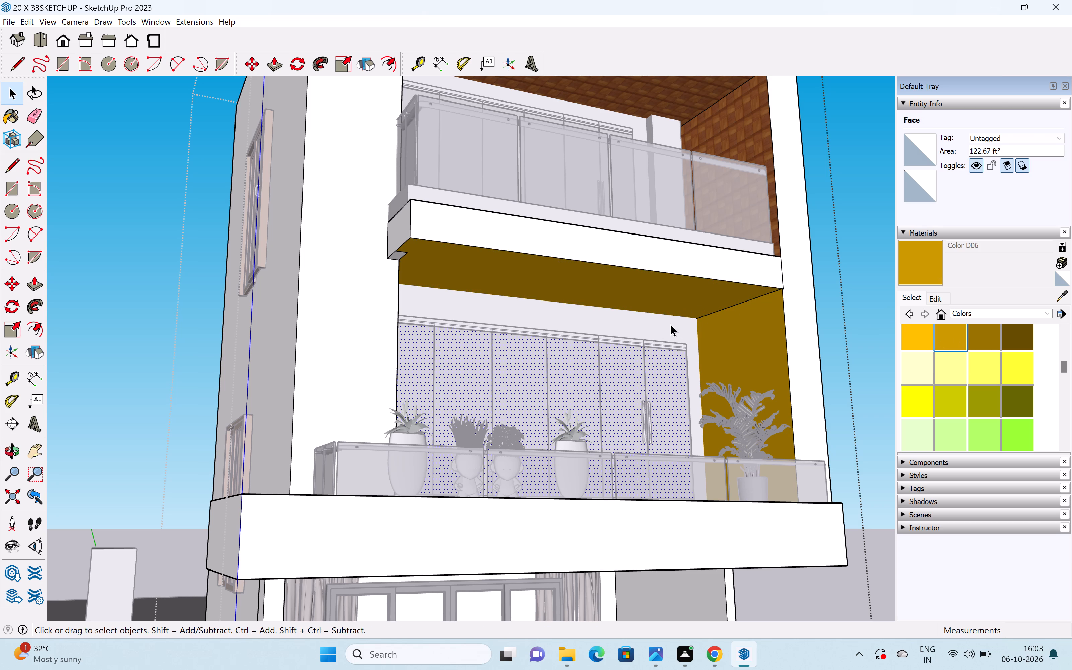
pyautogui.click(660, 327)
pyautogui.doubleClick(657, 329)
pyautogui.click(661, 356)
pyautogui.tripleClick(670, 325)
# Close the building group and examine the first-floor balcony's new colour and the whole front facade from near, far, above and below.
pyautogui.scroll(-3, 678, 331)
pyautogui.click(863, 278)
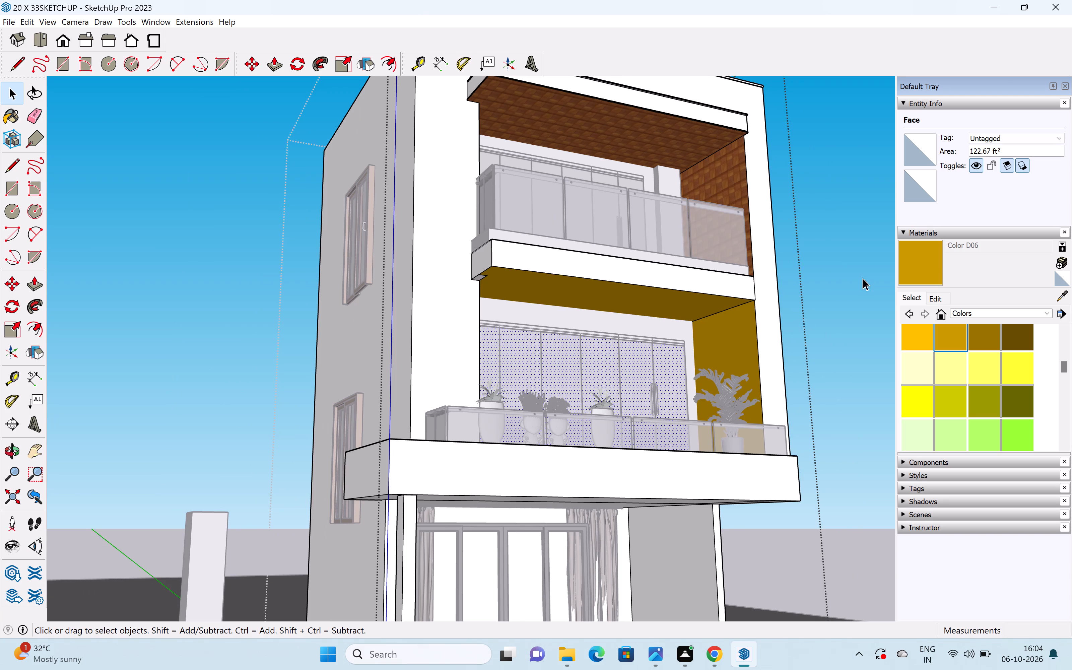
pyautogui.scroll(-5, 757, 314)
pyautogui.moveTo(753, 314); pyautogui.dragTo(539, 458, button='middle')
pyautogui.press('space')
pyautogui.click(753, 416)
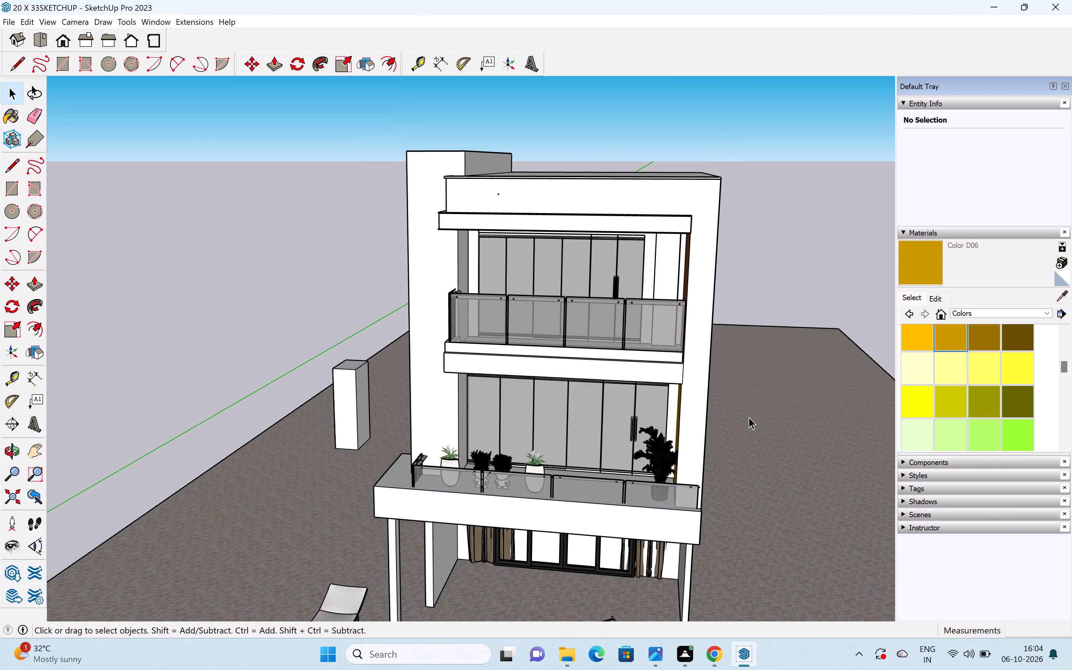
pyautogui.scroll(-5, 740, 419)
pyautogui.moveTo(602, 454); pyautogui.dragTo(713, 362, button='middle')
pyautogui.scroll(5, 715, 362)
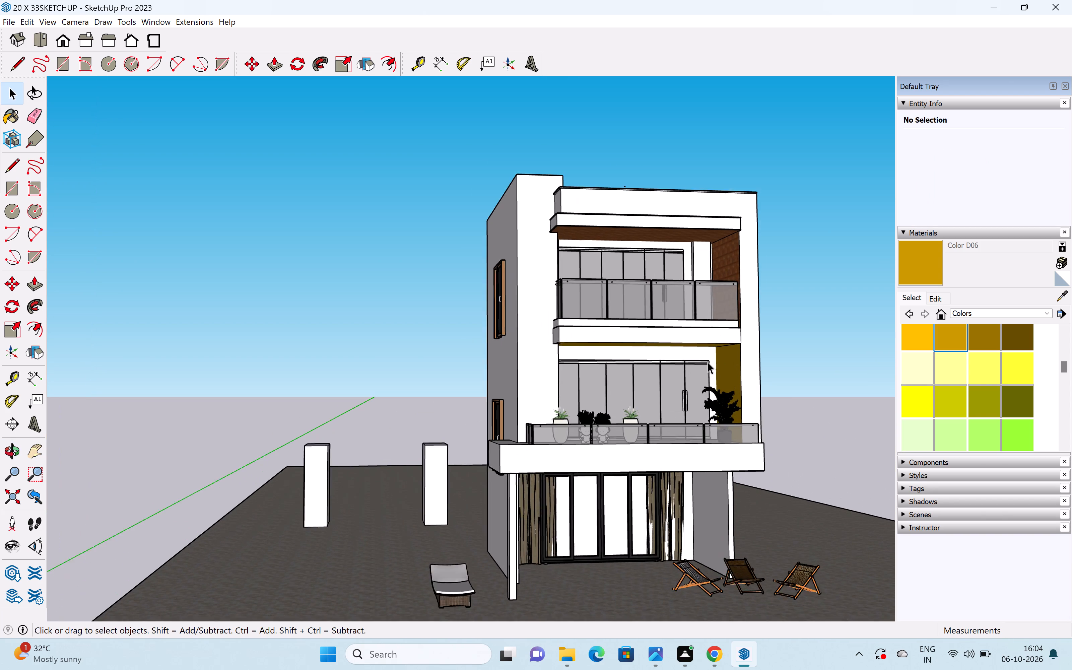
pyautogui.moveTo(706, 353); pyautogui.dragTo(691, 313, button='middle')
pyautogui.scroll(7, 647, 312)
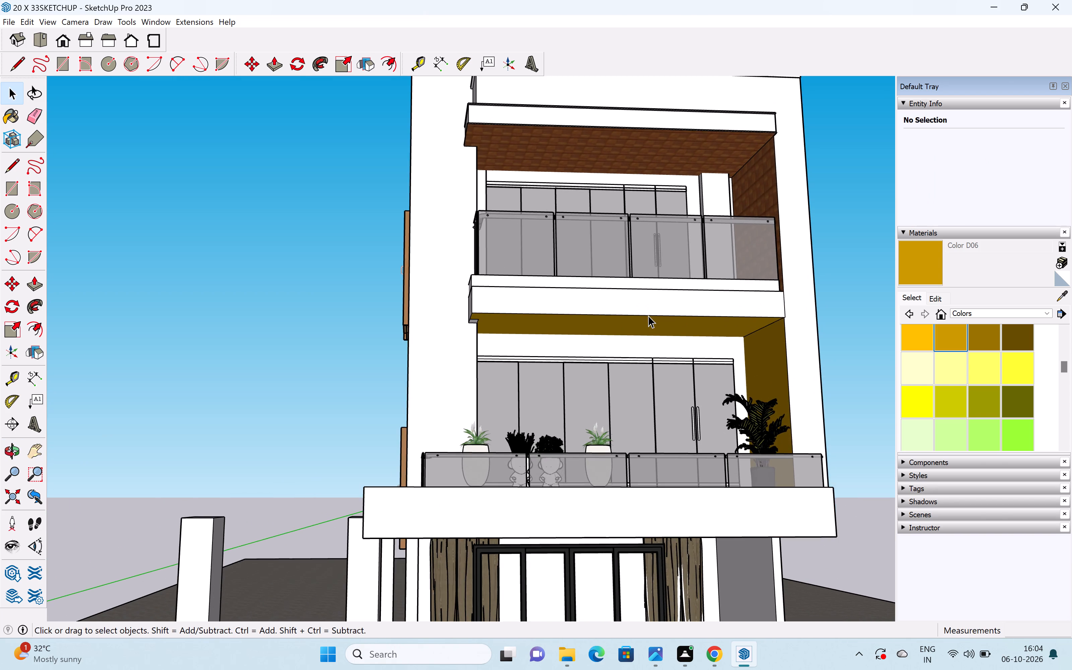
pyautogui.scroll(-16, 649, 318)
pyautogui.moveTo(650, 335); pyautogui.dragTo(643, 361, button='middle')
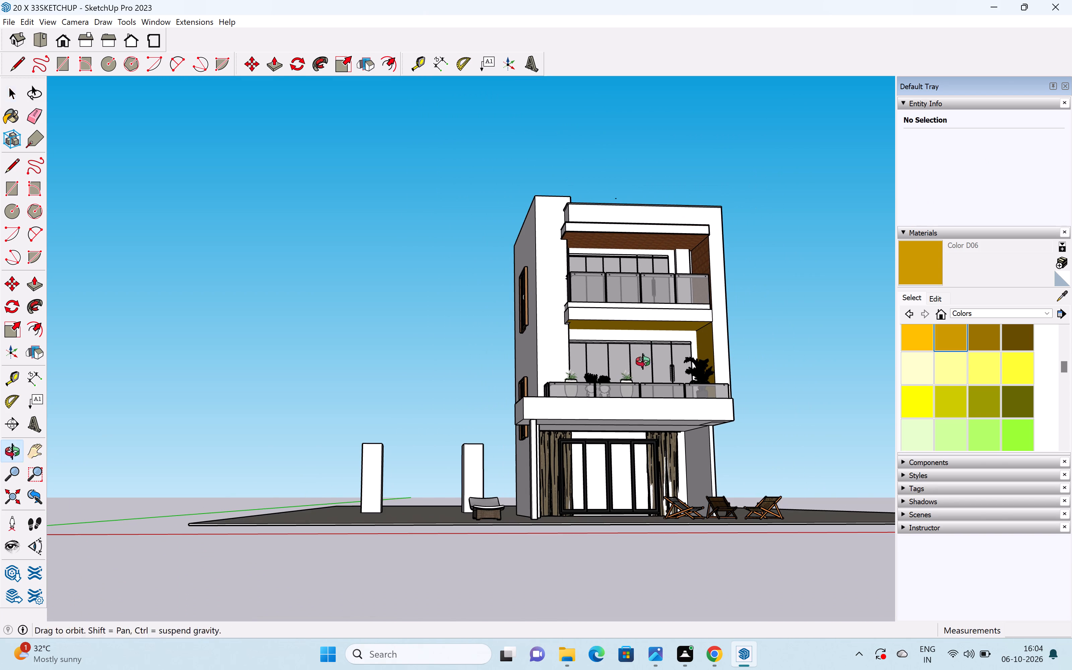
pyautogui.moveTo(643, 361); pyautogui.dragTo(641, 371, button='middle')
pyautogui.moveTo(618, 370); pyautogui.dragTo(600, 428, button='middle')
pyautogui.moveTo(610, 362); pyautogui.dragTo(579, 401, button='middle')
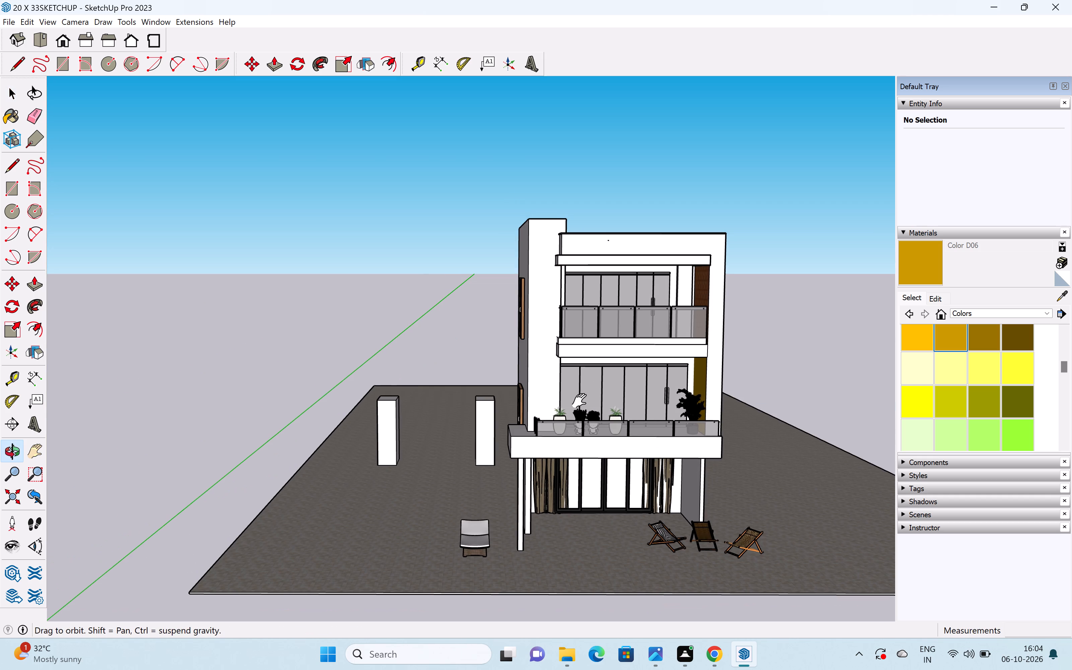
pyautogui.moveTo(579, 401); pyautogui.dragTo(525, 481, button='middle')
pyautogui.scroll(1, 525, 481)
pyautogui.scroll(11, 590, 342)
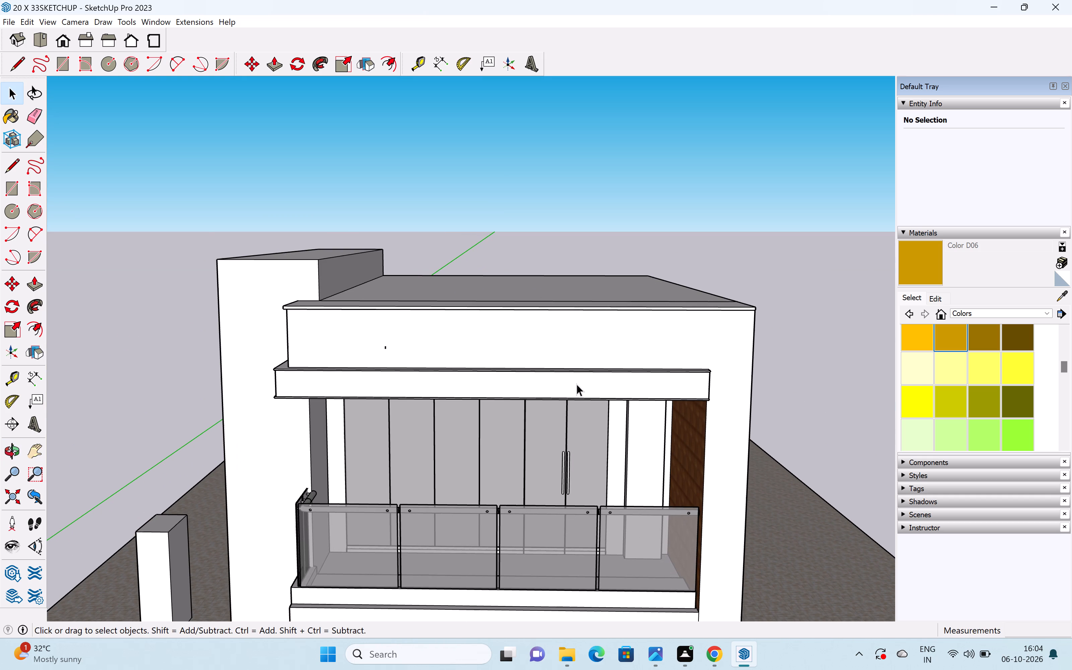
# Open the building group and paint the front face of the projecting band above the second-floor balcony with Metal Seamed from the Metal materials.
pyautogui.doubleClick(576, 384)
pyautogui.tripleClick(576, 384)
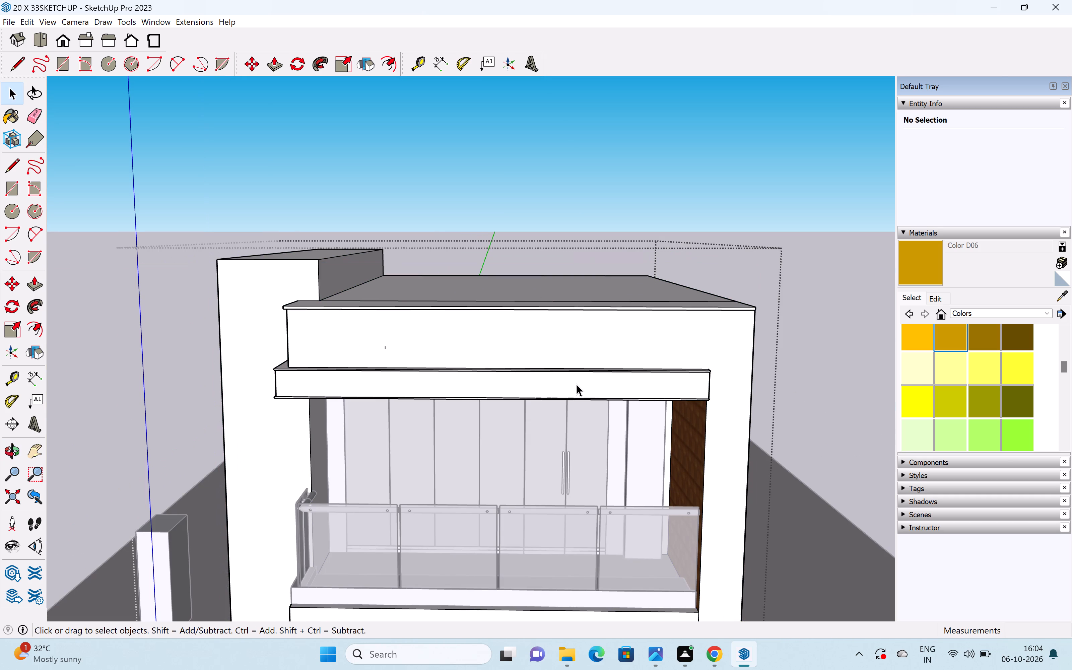
pyautogui.click(576, 384)
pyautogui.scroll(3, 977, 350)
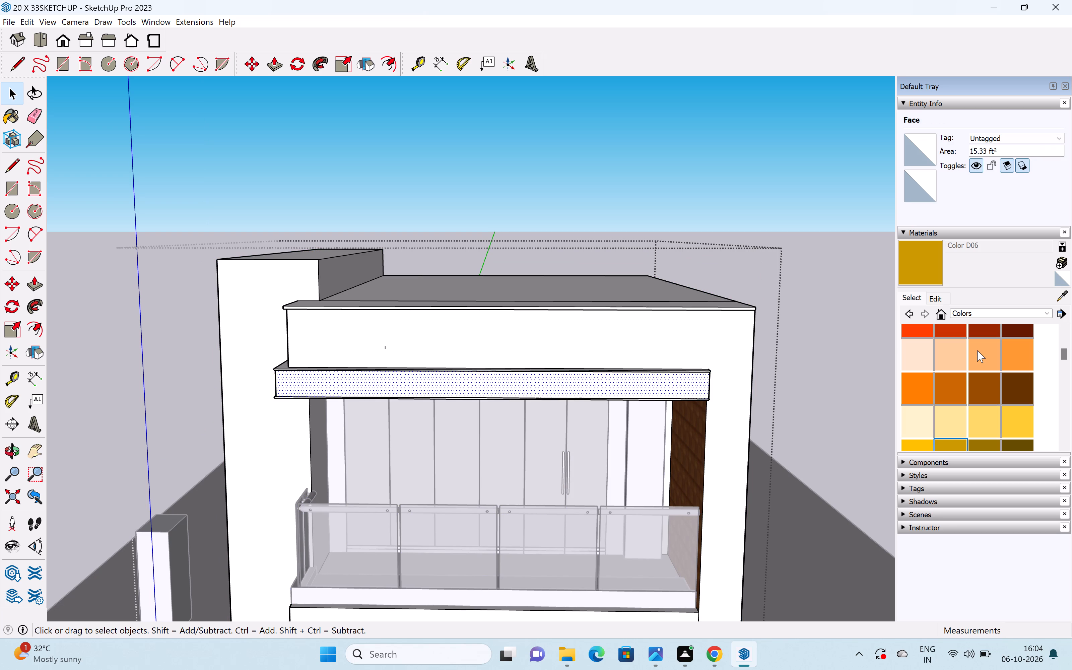
pyautogui.scroll(4, 988, 365)
pyautogui.scroll(-2, 988, 365)
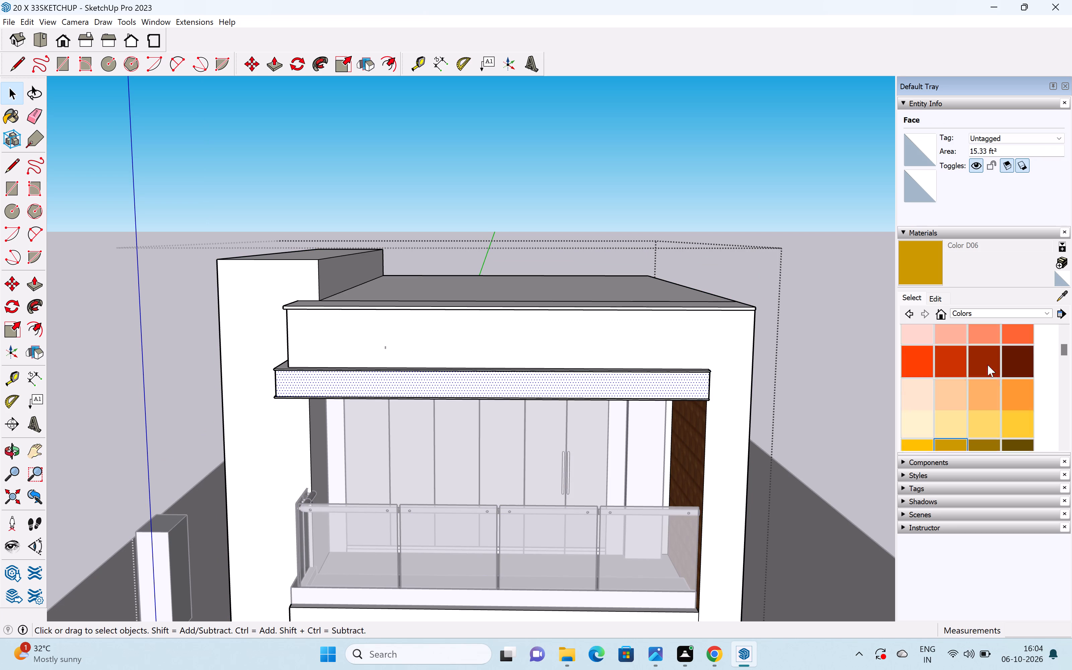
pyautogui.scroll(-14, 988, 365)
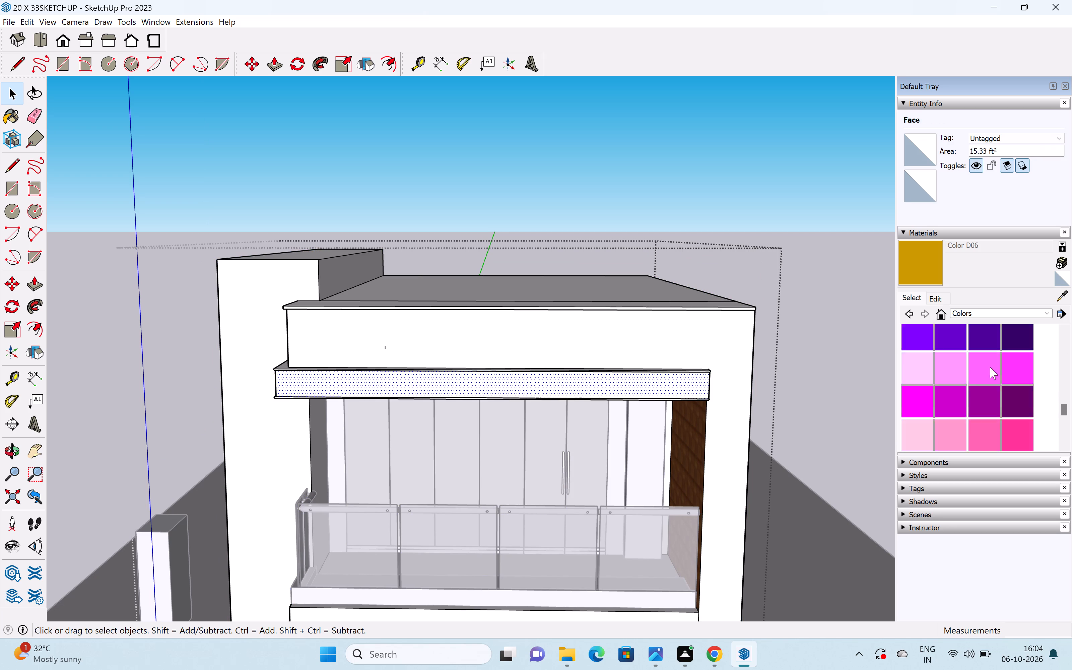
pyautogui.scroll(-4, 990, 367)
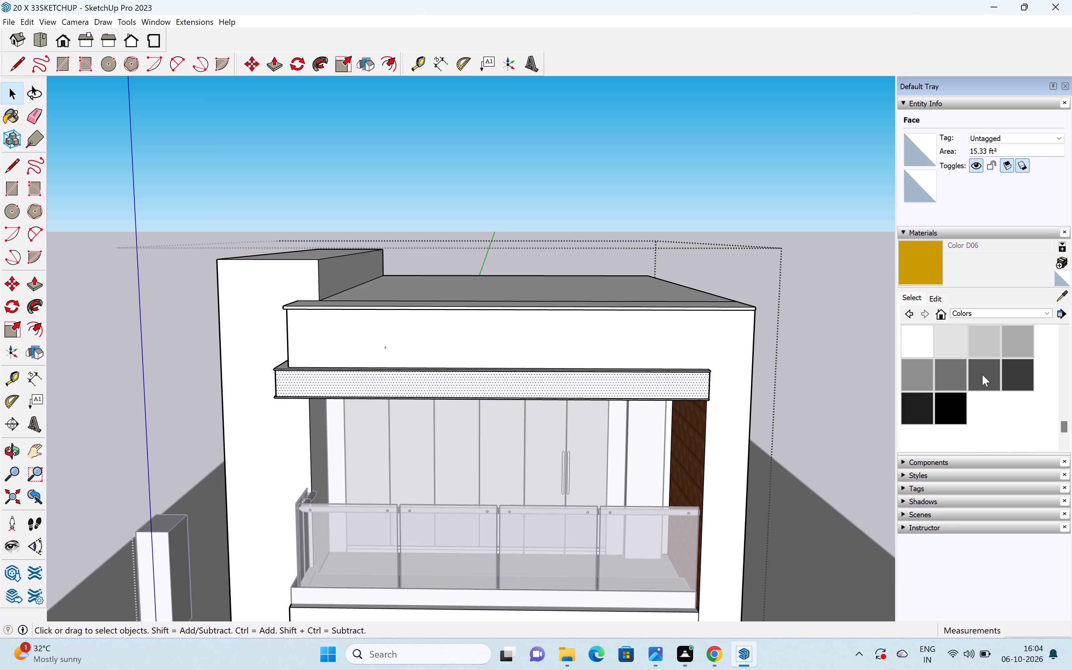
pyautogui.scroll(-1, 982, 375)
pyautogui.scroll(16, 982, 375)
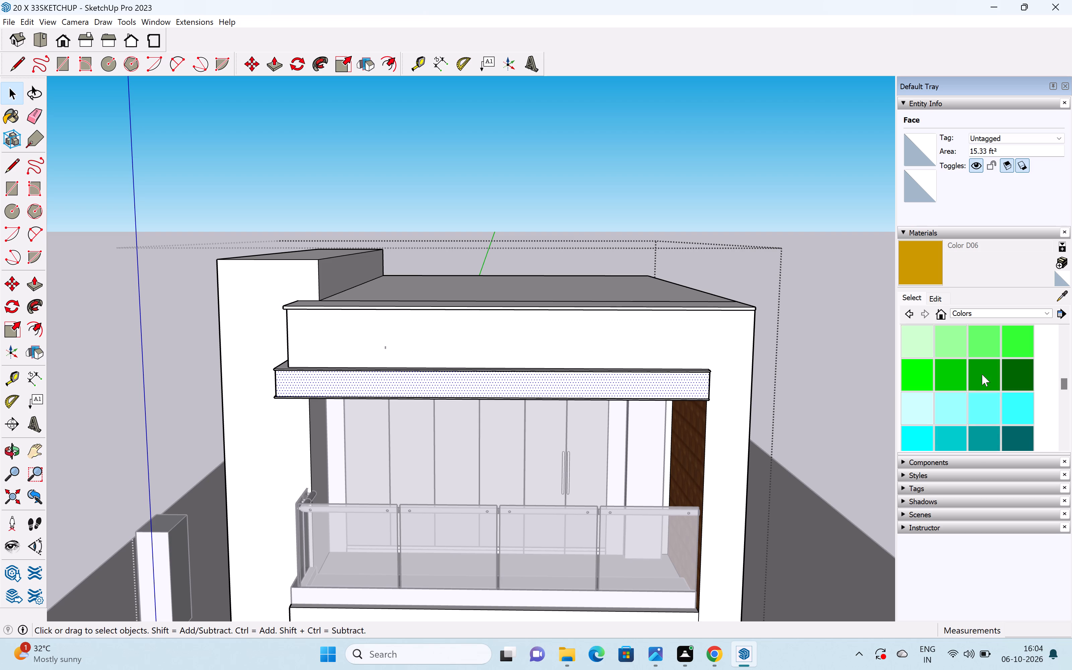
pyautogui.scroll(12, 982, 374)
pyautogui.scroll(-1, 983, 365)
pyautogui.scroll(2, 983, 365)
pyautogui.click(982, 312)
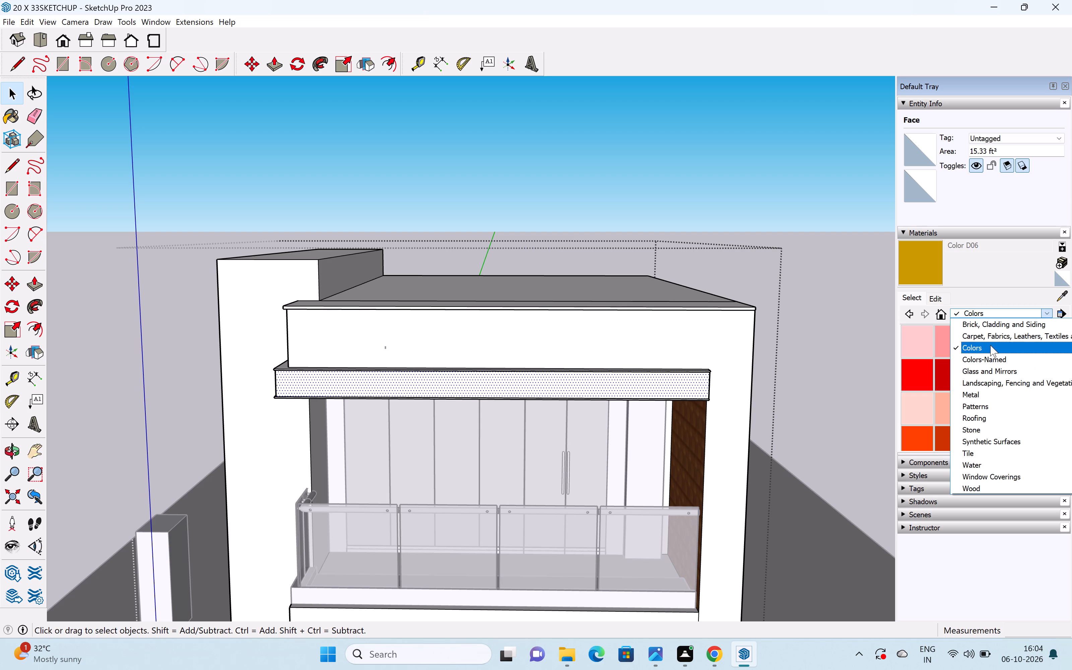
pyautogui.click(986, 372)
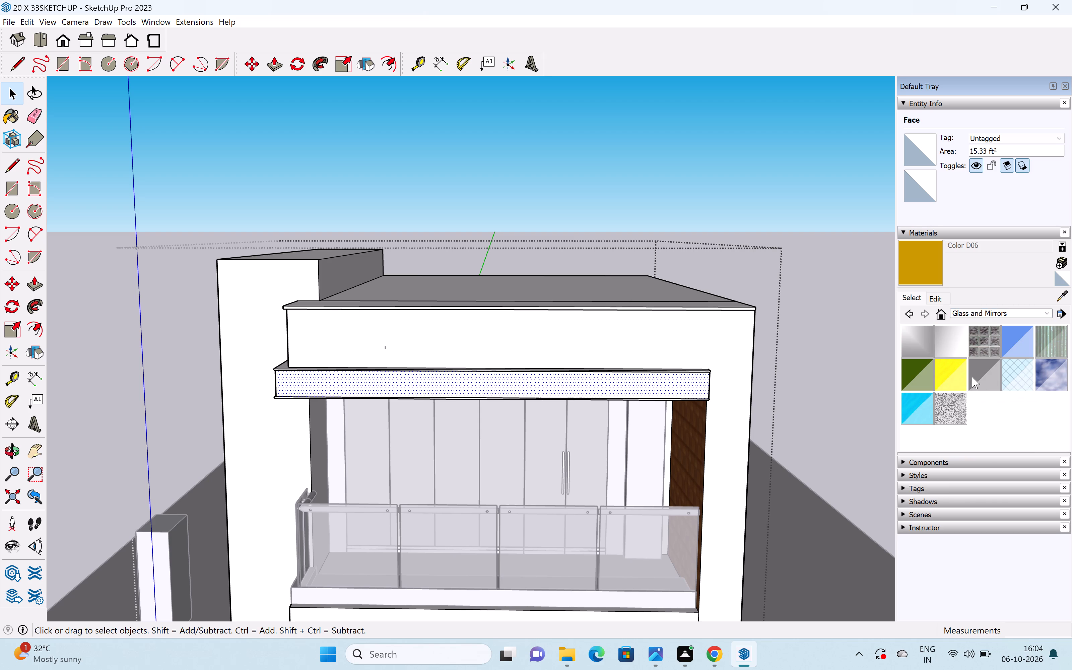
pyautogui.scroll(-3, 980, 375)
pyautogui.click(978, 314)
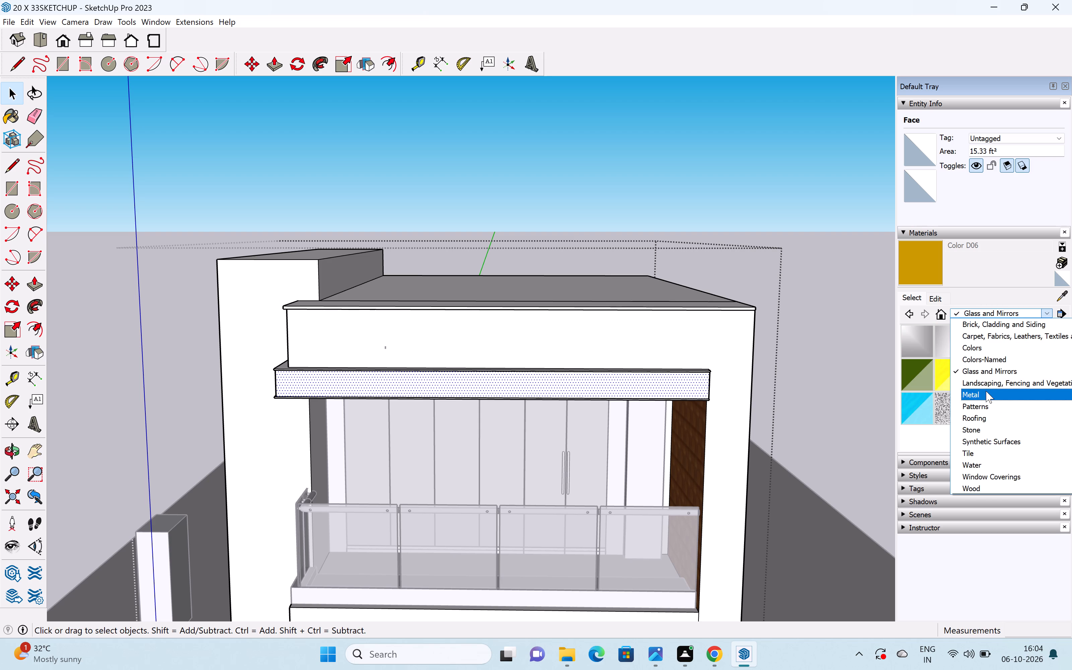
pyautogui.click(979, 398)
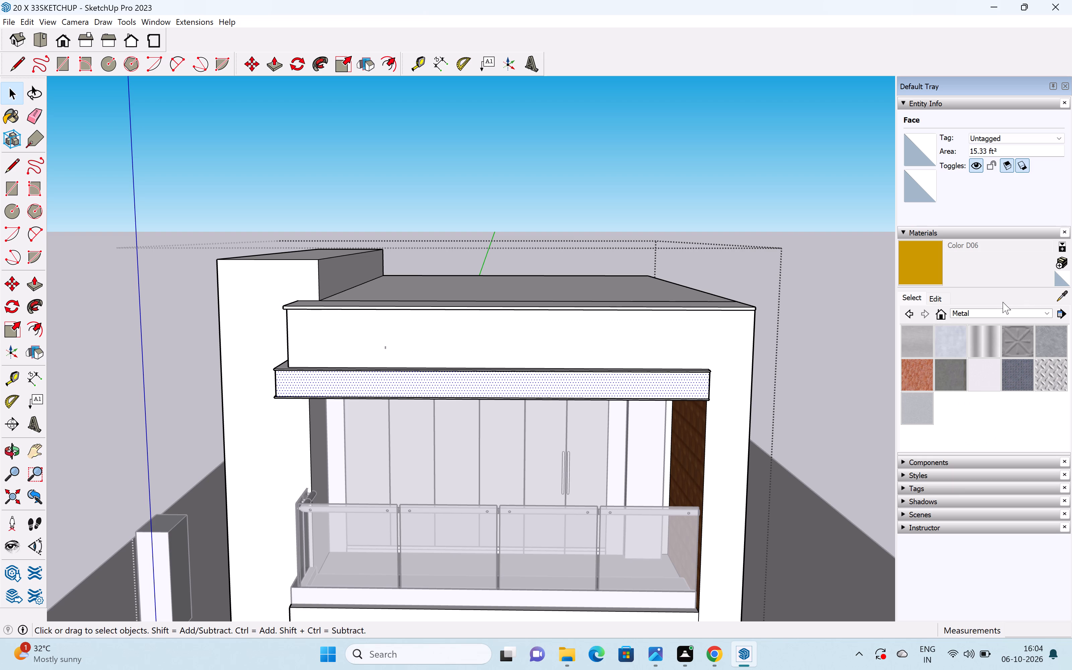
pyautogui.click(953, 377)
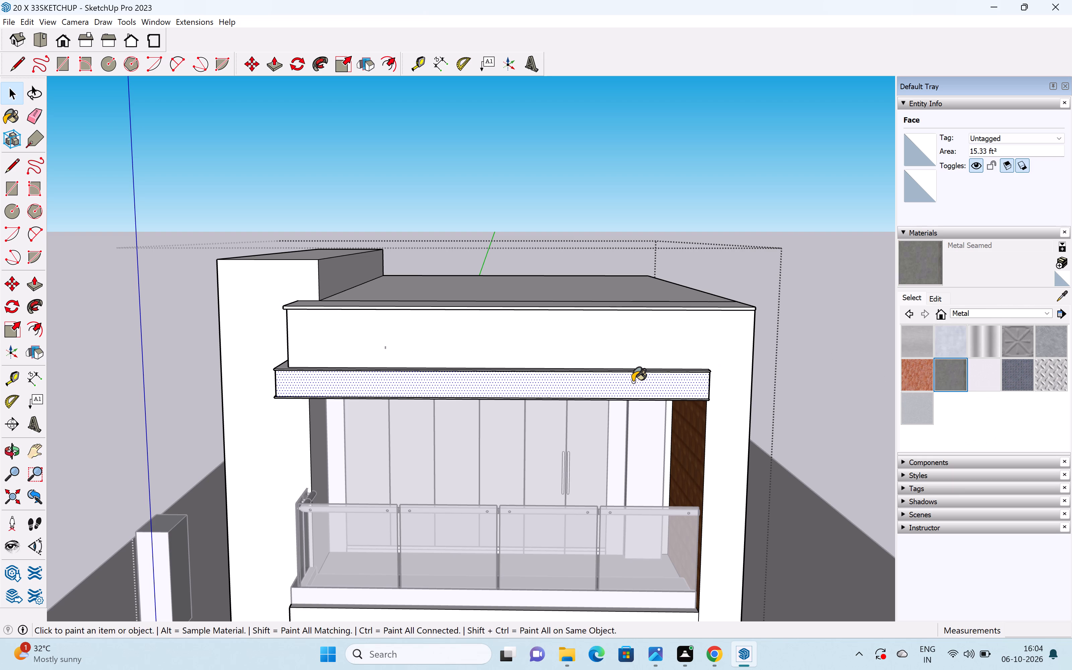
pyautogui.click(632, 382)
# Paint the side face and top surface of the projecting band above the second-floor balcony with Metal Seamed.
pyautogui.scroll(-5, 685, 382)
pyautogui.moveTo(537, 410); pyautogui.dragTo(789, 406, button='middle')
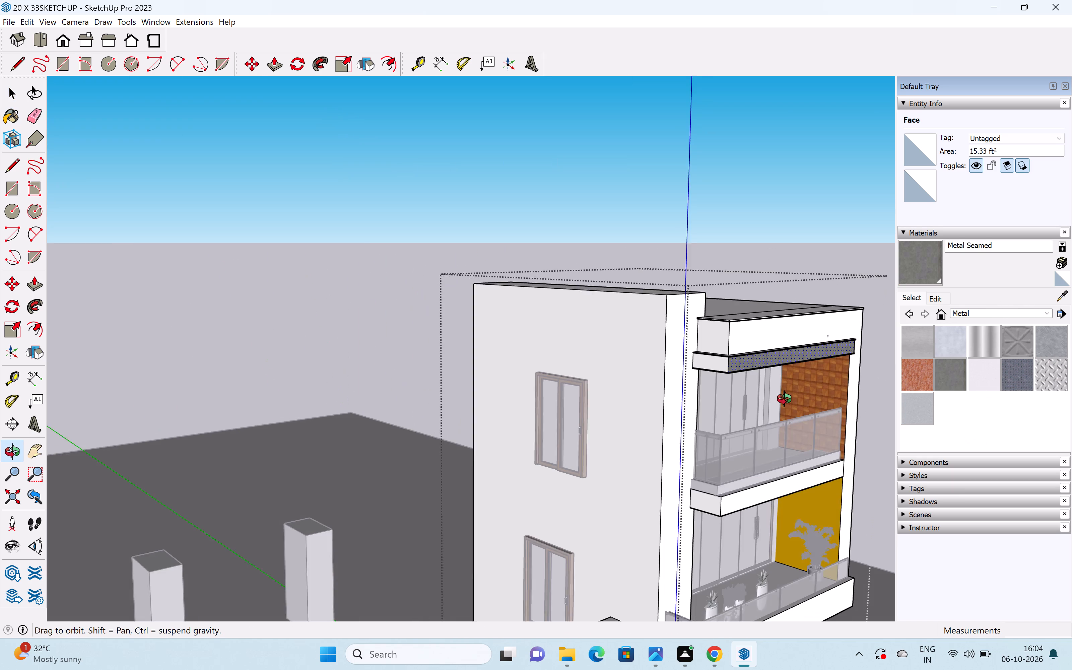
pyautogui.scroll(9, 737, 355)
pyautogui.scroll(-1, 717, 374)
pyautogui.scroll(2, 717, 374)
pyautogui.click(715, 367)
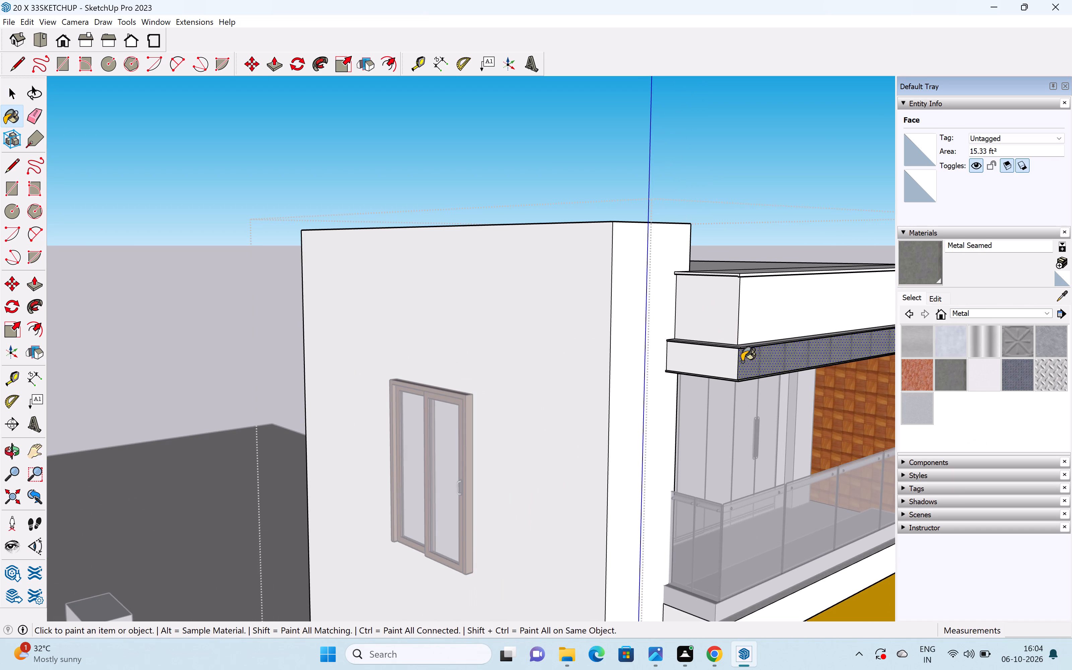
pyautogui.scroll(6, 753, 356)
pyautogui.moveTo(754, 356); pyautogui.dragTo(695, 469, button='middle')
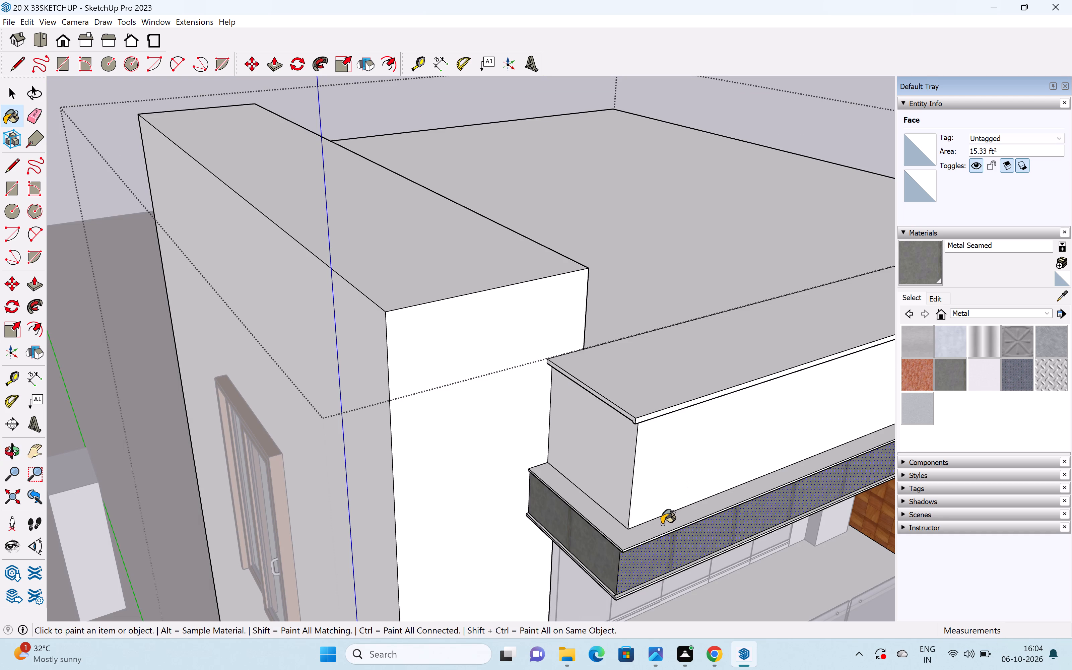
pyautogui.click(662, 524)
# Paint the band's thin lower and upper front edge strips with Metal Seamed and close the building group.
pyautogui.moveTo(662, 528); pyautogui.dragTo(412, 433, button='middle')
pyautogui.scroll(-6, 490, 433)
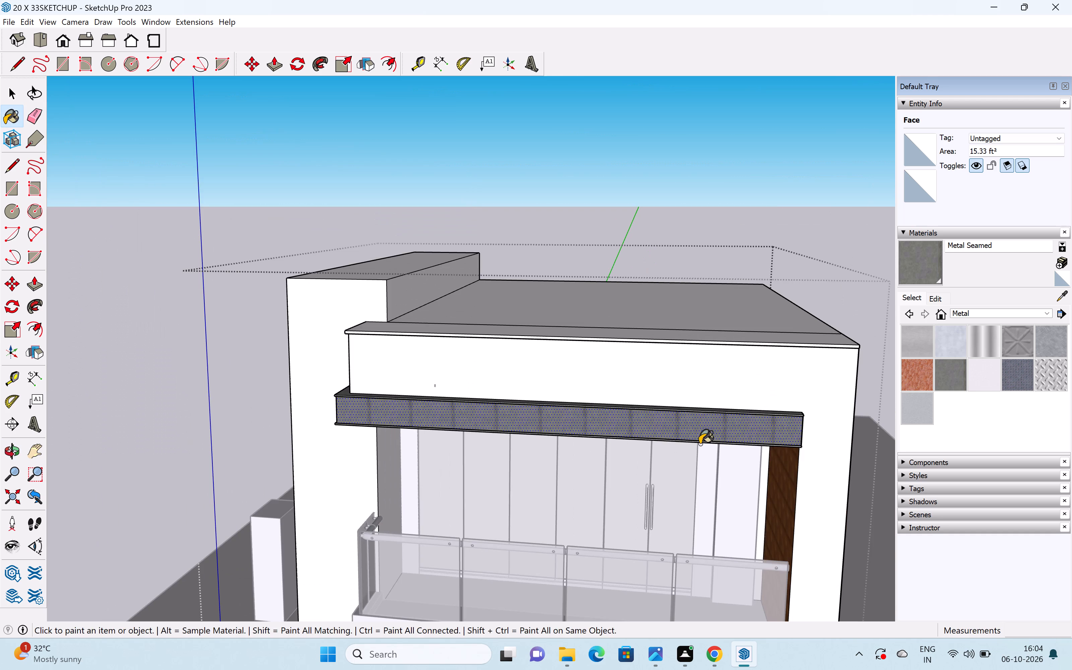
pyautogui.moveTo(697, 432); pyautogui.dragTo(721, 282, button='middle')
pyautogui.scroll(8, 703, 317)
pyautogui.scroll(-1, 705, 318)
pyautogui.scroll(3, 705, 318)
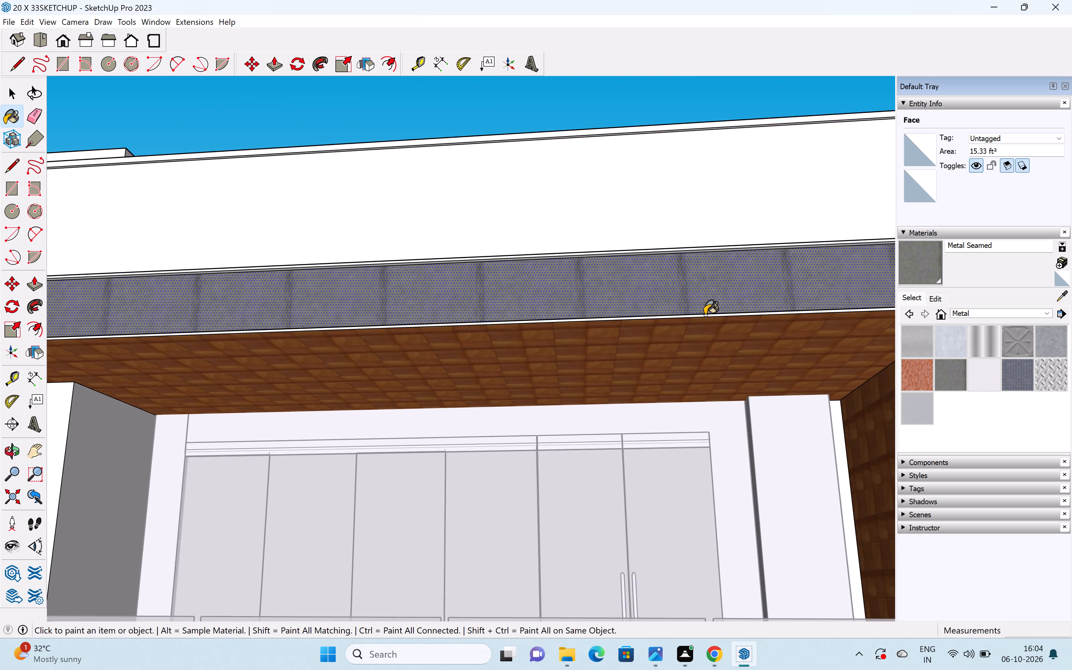
pyautogui.scroll(4, 705, 315)
pyautogui.click(702, 316)
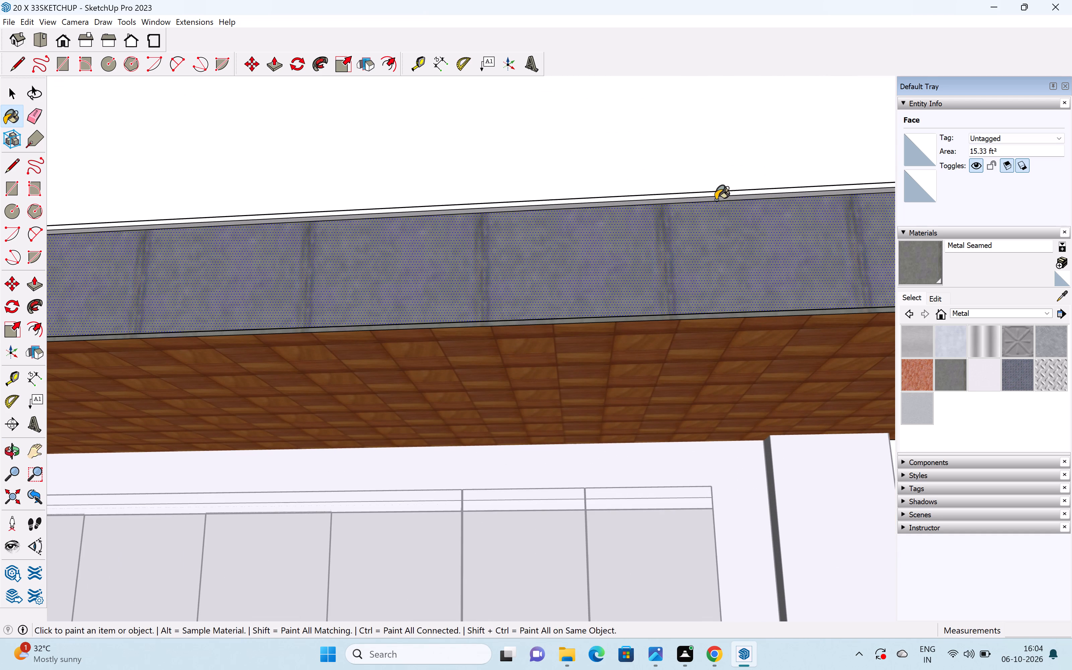
pyautogui.scroll(-1, 716, 204)
pyautogui.moveTo(715, 218); pyautogui.dragTo(688, 348, button='middle')
pyautogui.click(644, 429)
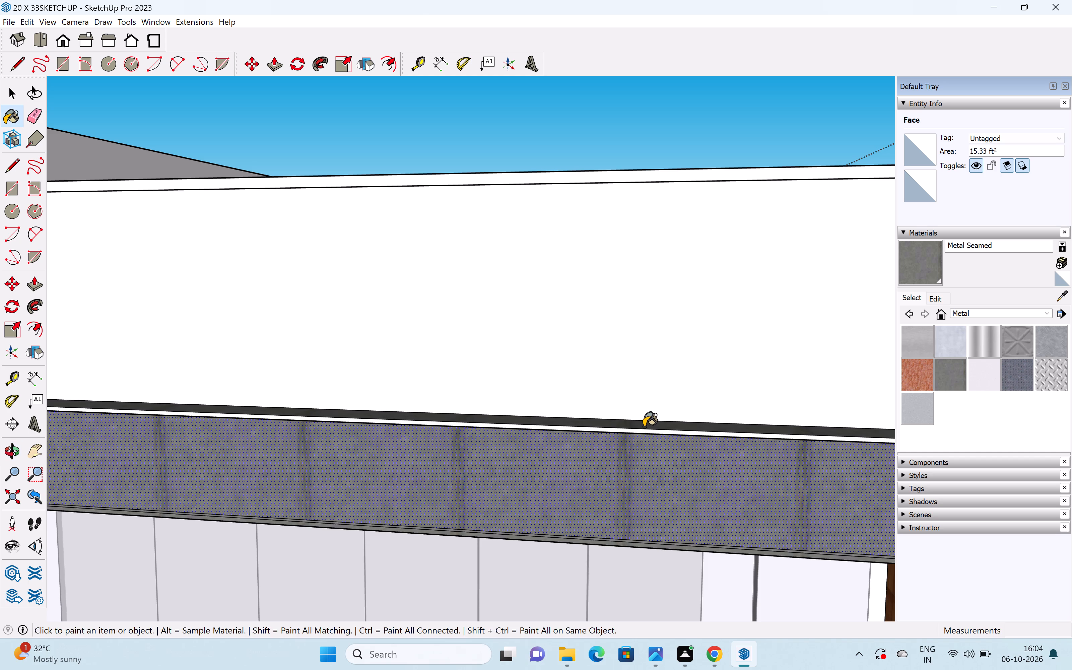
pyautogui.click(623, 430)
pyautogui.scroll(-15, 623, 431)
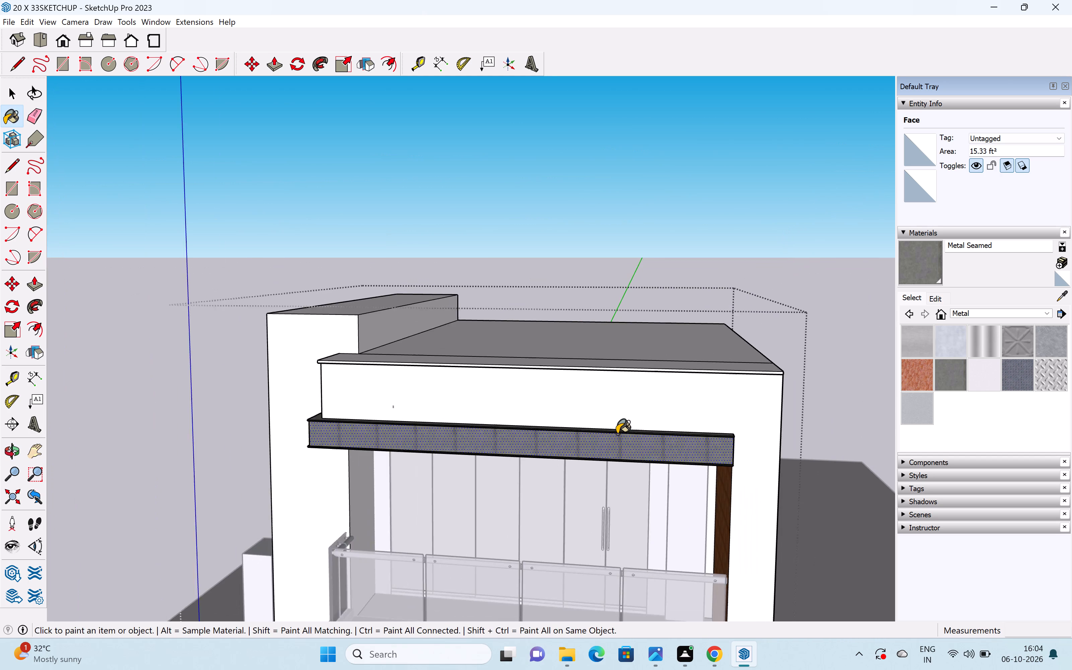
pyautogui.scroll(-3, 617, 434)
pyautogui.press('space')
pyautogui.click(819, 345)
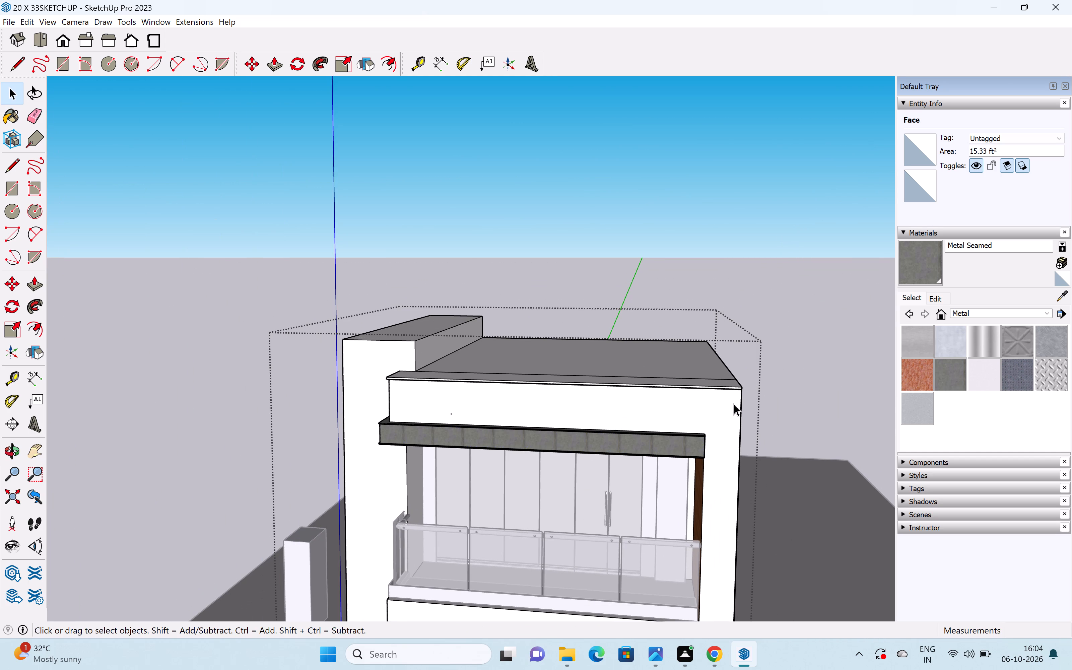
pyautogui.moveTo(670, 446); pyautogui.dragTo(759, 396, button='middle')
pyautogui.click(821, 408)
# Examine the metal band, roof edge and front facade from near, far and both sides.
pyautogui.scroll(-4, 648, 395)
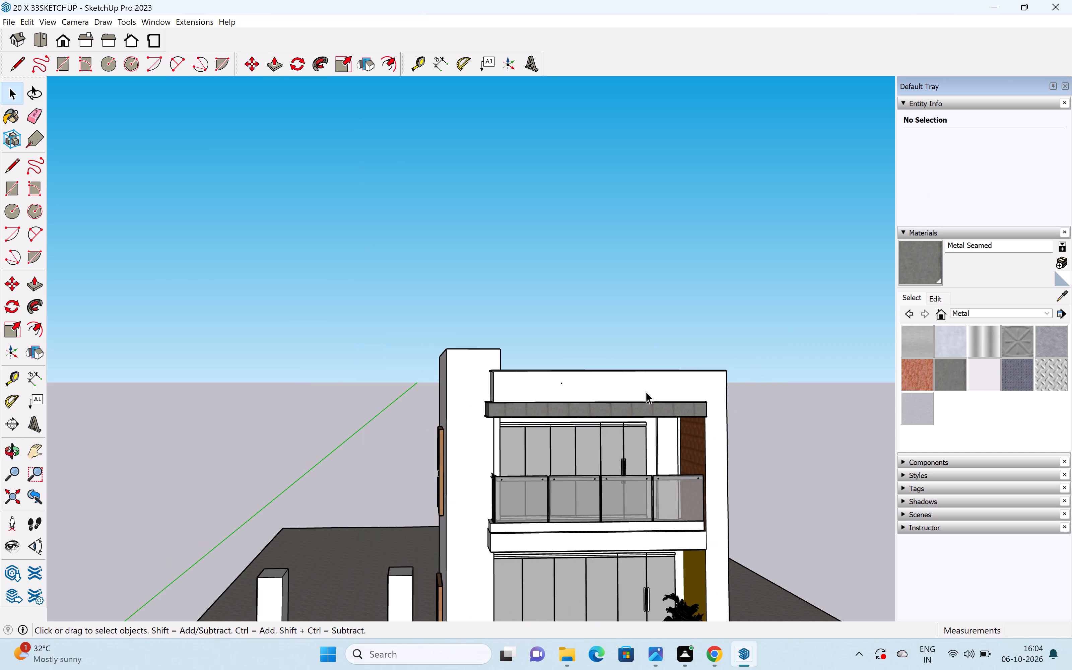
pyautogui.scroll(-1, 646, 394)
pyautogui.moveTo(647, 397); pyautogui.dragTo(667, 462, button='middle')
pyautogui.scroll(3, 696, 435)
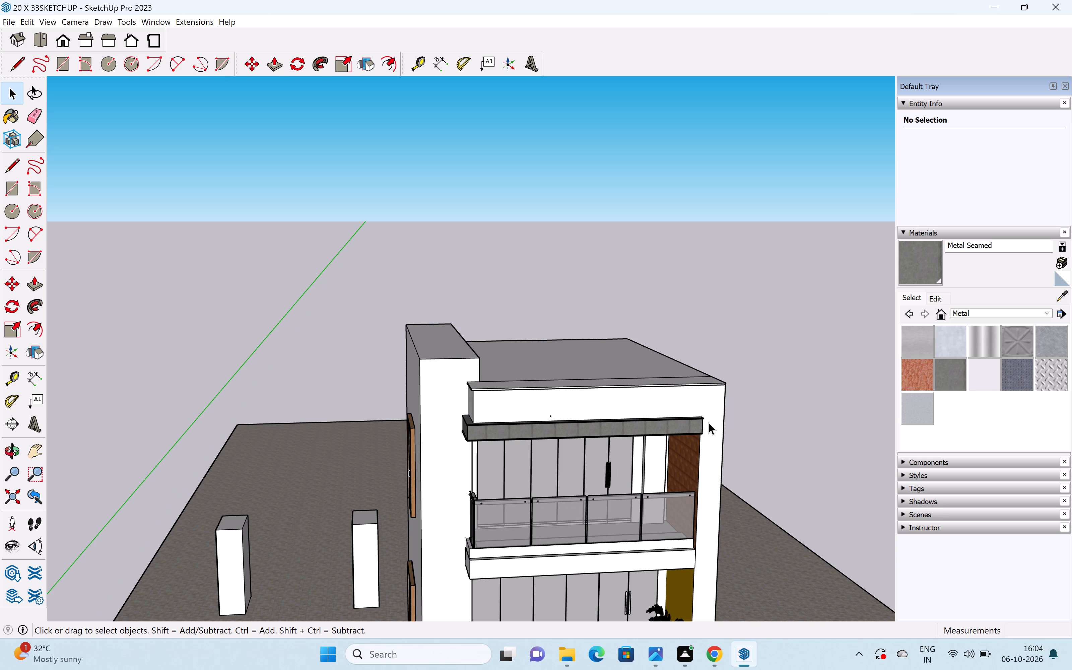
pyautogui.press('r')
pyautogui.scroll(5, 727, 390)
pyautogui.moveTo(716, 389); pyautogui.dragTo(837, 375, button='middle')
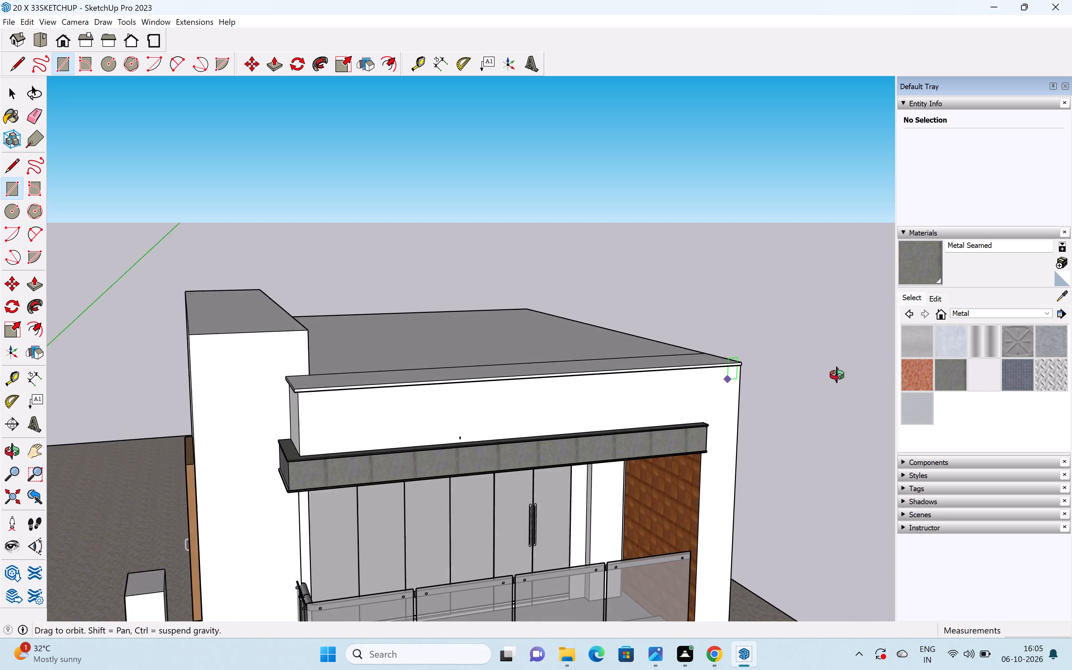
pyautogui.moveTo(837, 375); pyautogui.dragTo(846, 372, button='middle')
pyautogui.moveTo(630, 416); pyautogui.dragTo(811, 414, button='middle')
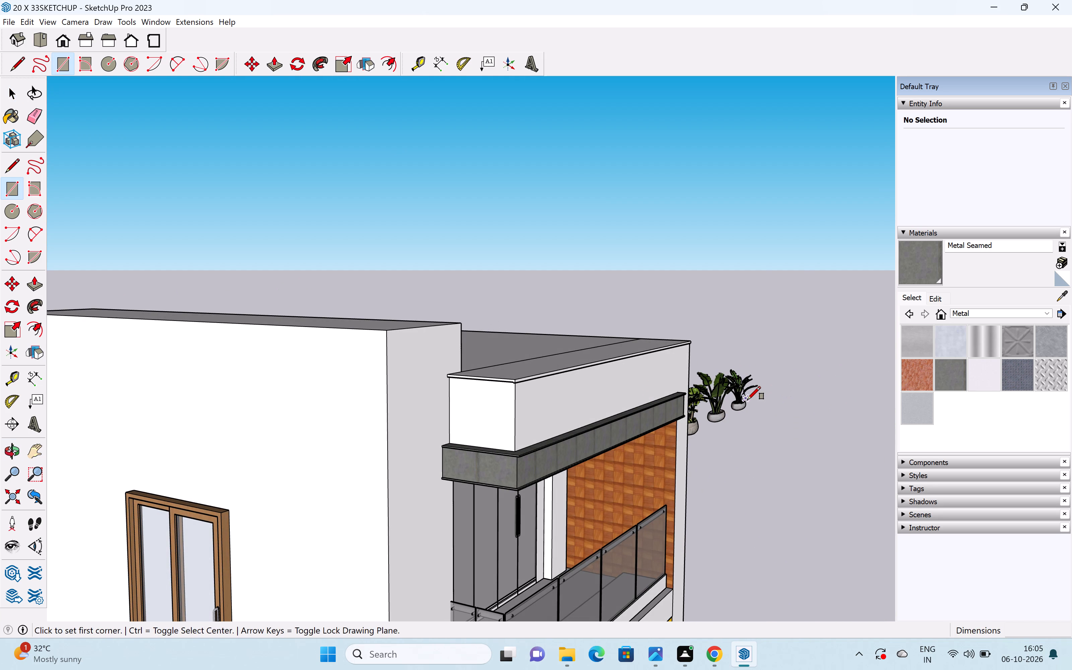
pyautogui.press('space')
pyautogui.moveTo(767, 402); pyautogui.dragTo(589, 456, button='middle')
pyautogui.scroll(-11, 701, 428)
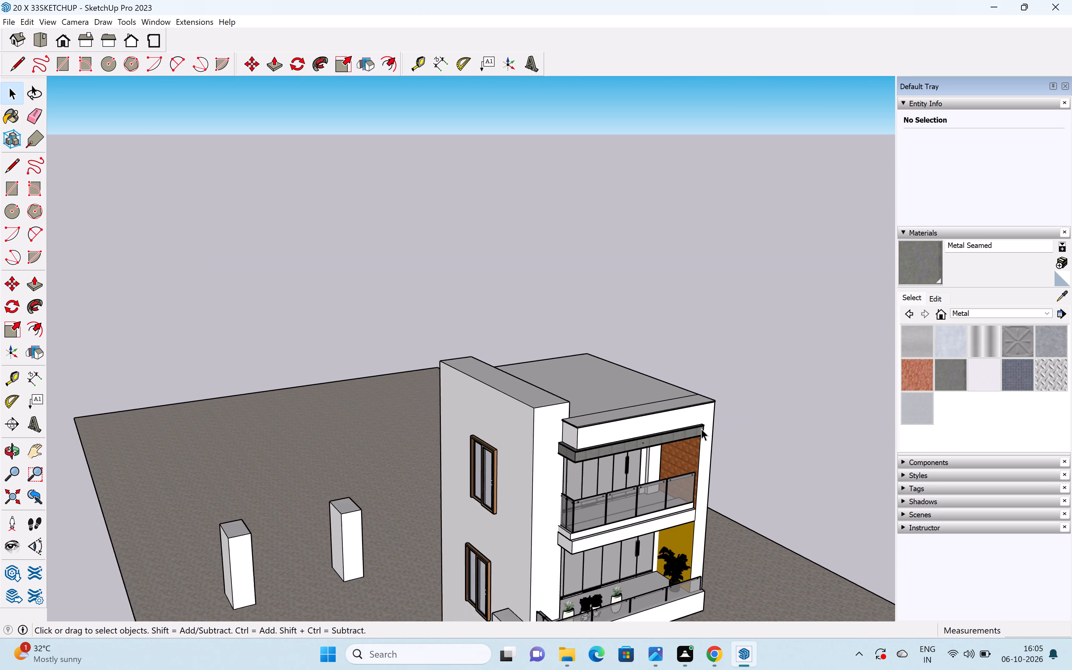
pyautogui.scroll(-8, 701, 428)
pyautogui.keyDown('shift'); pyautogui.moveTo(697, 426); pyautogui.dragTo(562, 421, button='middle'); pyautogui.keyUp('shift')
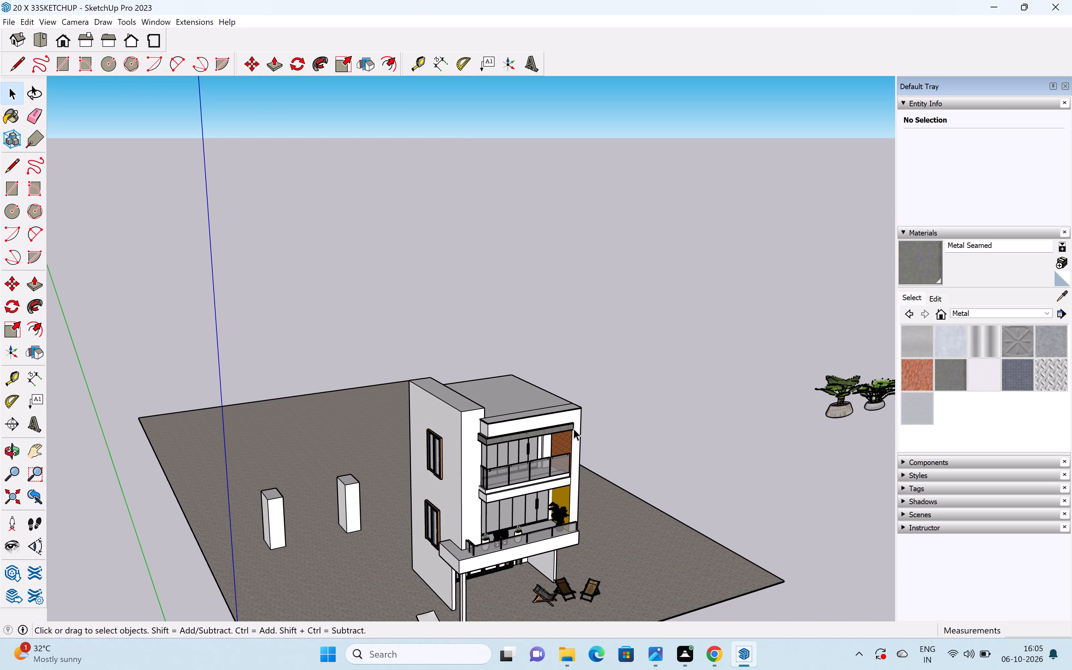
# Draw a vertical rectangle about 1' 10" wide, perpendicular to the red axis, at the roof's front corner above the wood-tiled balcony wall.
pyautogui.press('r')
pyautogui.moveTo(523, 440); pyautogui.dragTo(685, 399, button='middle')
pyautogui.scroll(1, 685, 399)
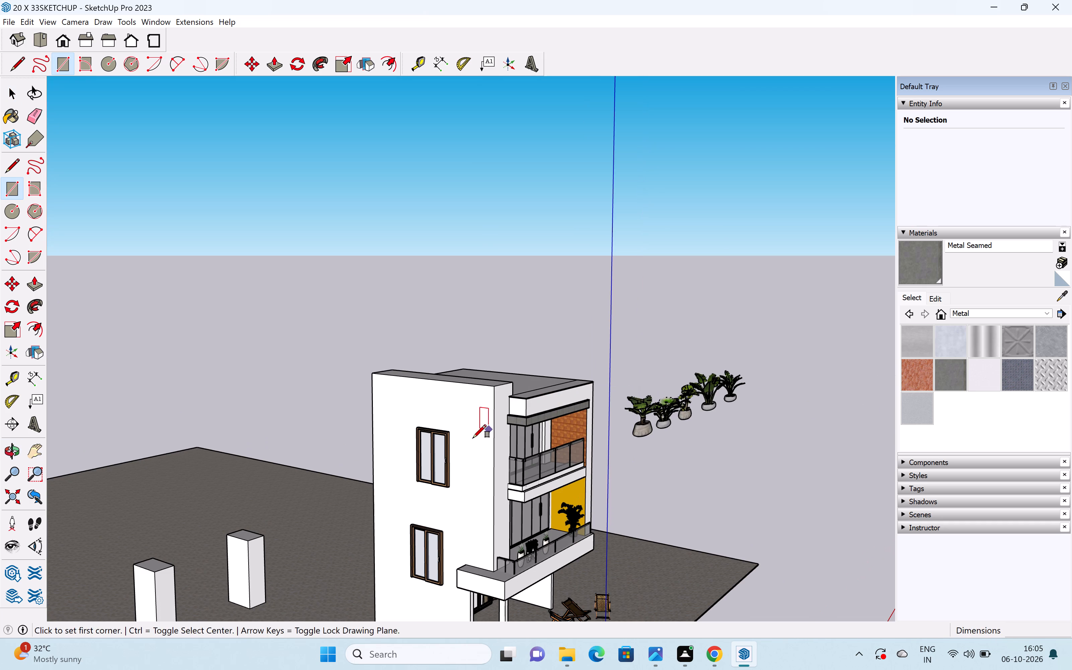
pyautogui.moveTo(477, 437); pyautogui.dragTo(614, 416, button='middle')
pyautogui.scroll(16, 587, 366)
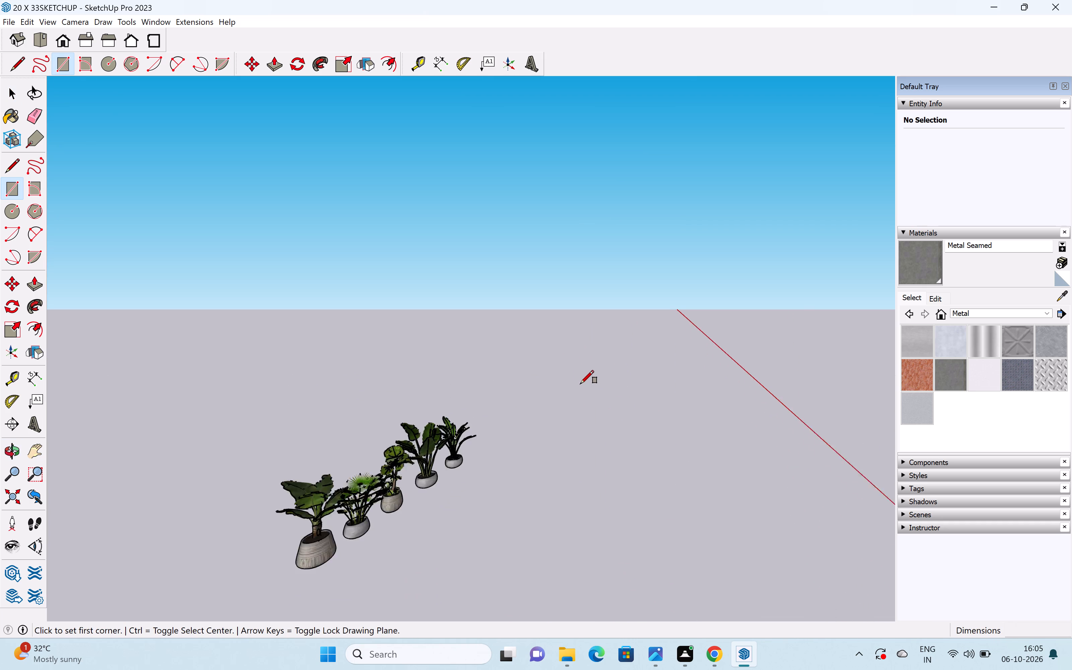
pyautogui.scroll(4, 581, 384)
pyautogui.scroll(-12, 585, 392)
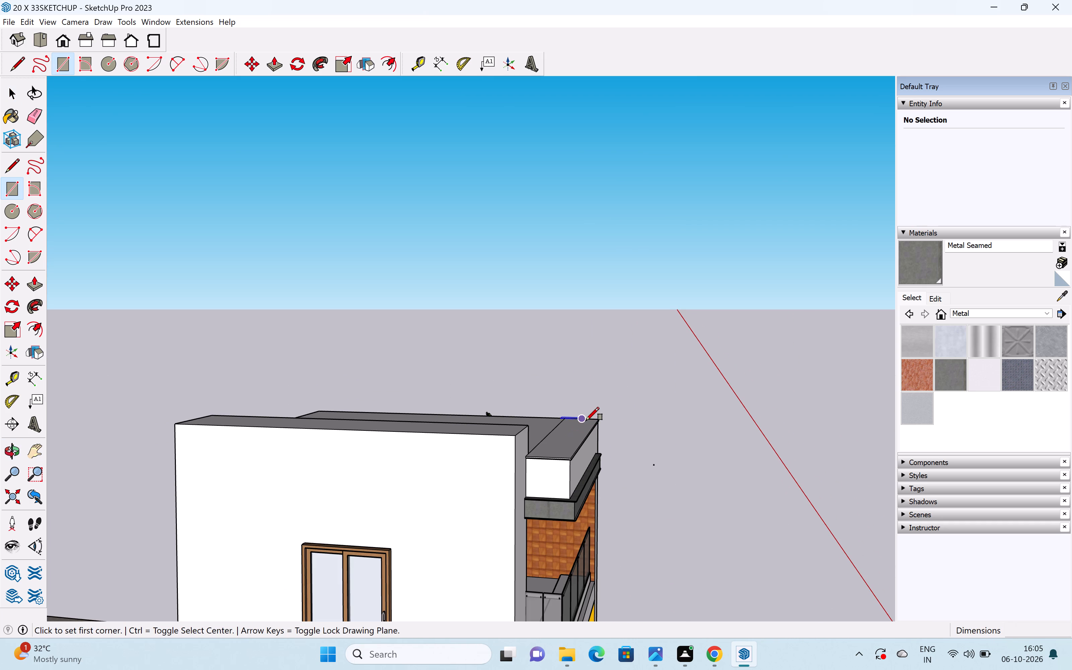
pyautogui.scroll(1, 591, 416)
pyautogui.scroll(-1, 591, 416)
pyautogui.scroll(7, 591, 416)
pyautogui.scroll(-3, 567, 434)
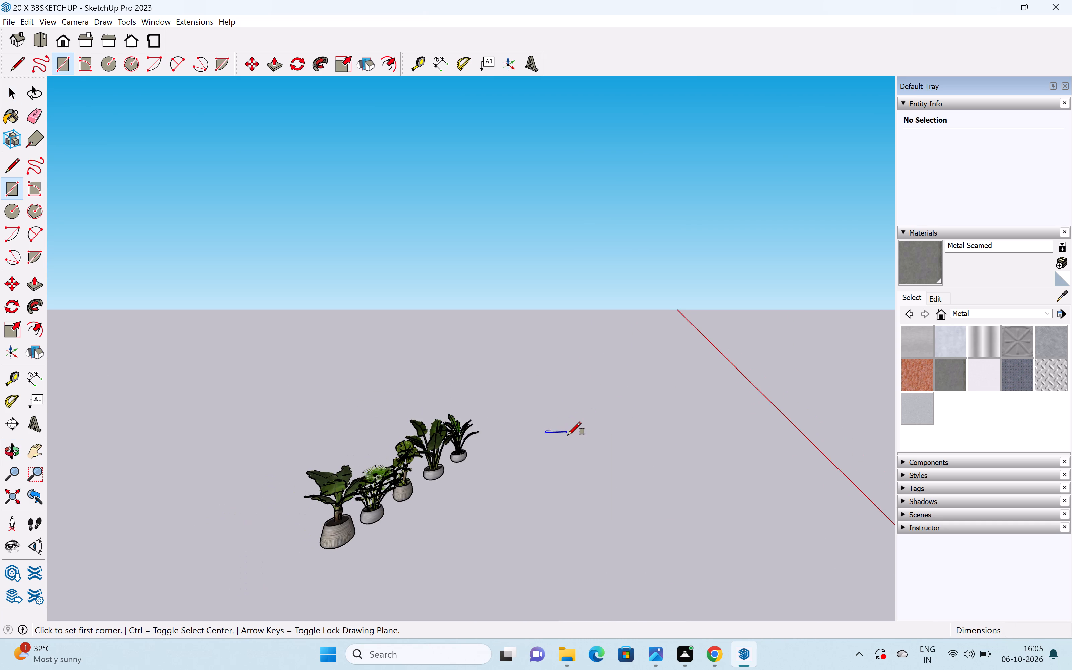
pyautogui.scroll(-5, 568, 435)
pyautogui.click(552, 447)
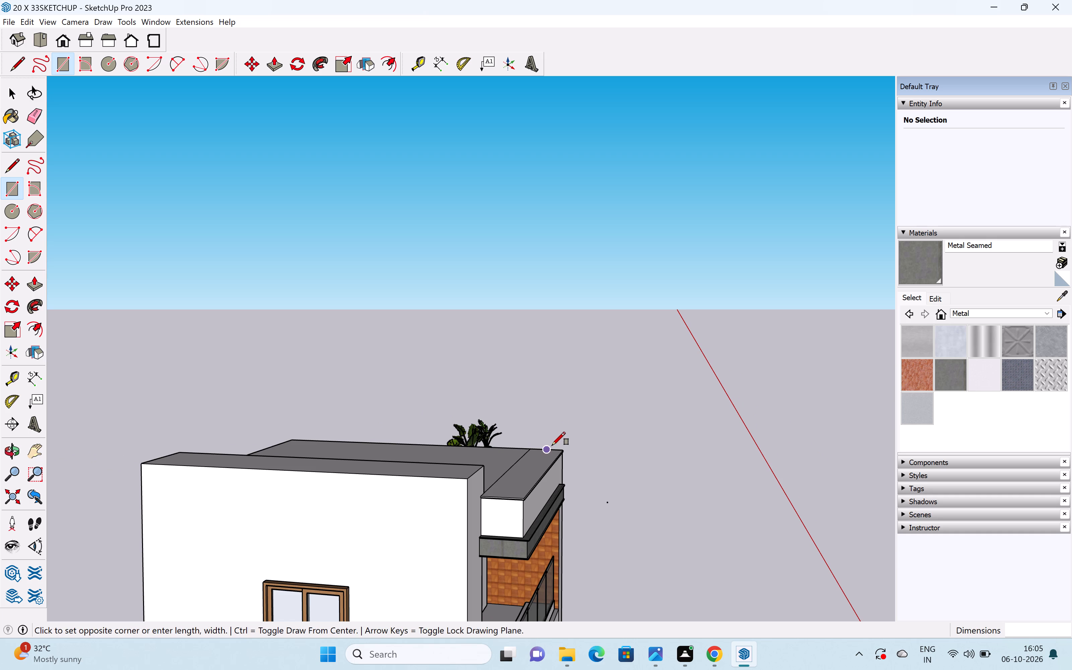
pyautogui.press('Up')
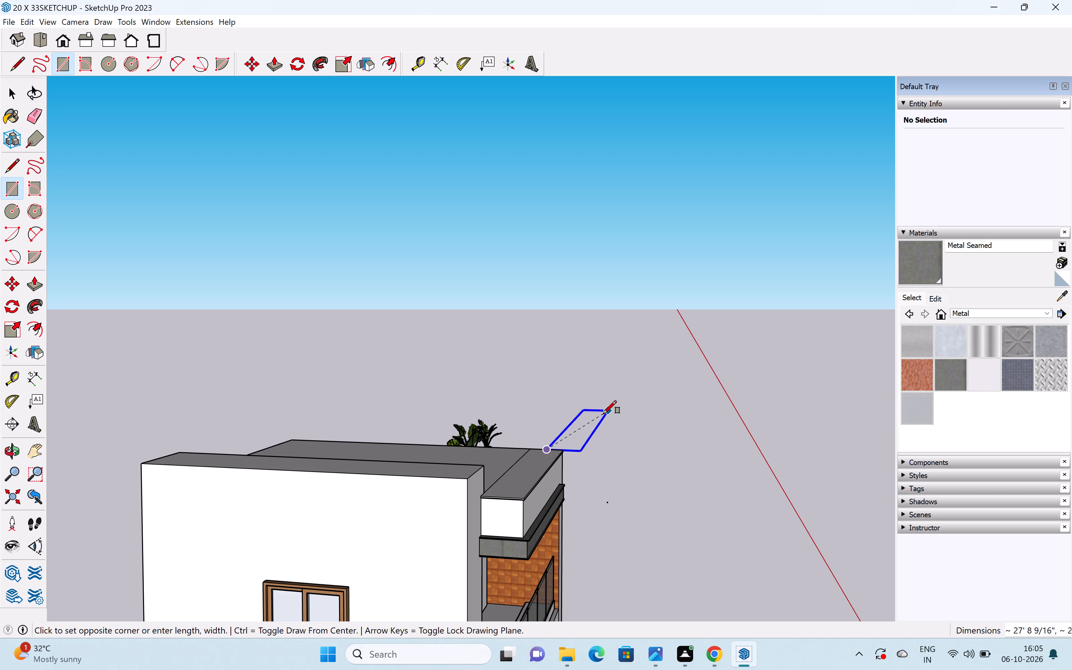
pyautogui.press('Left')
pyautogui.press('Right')
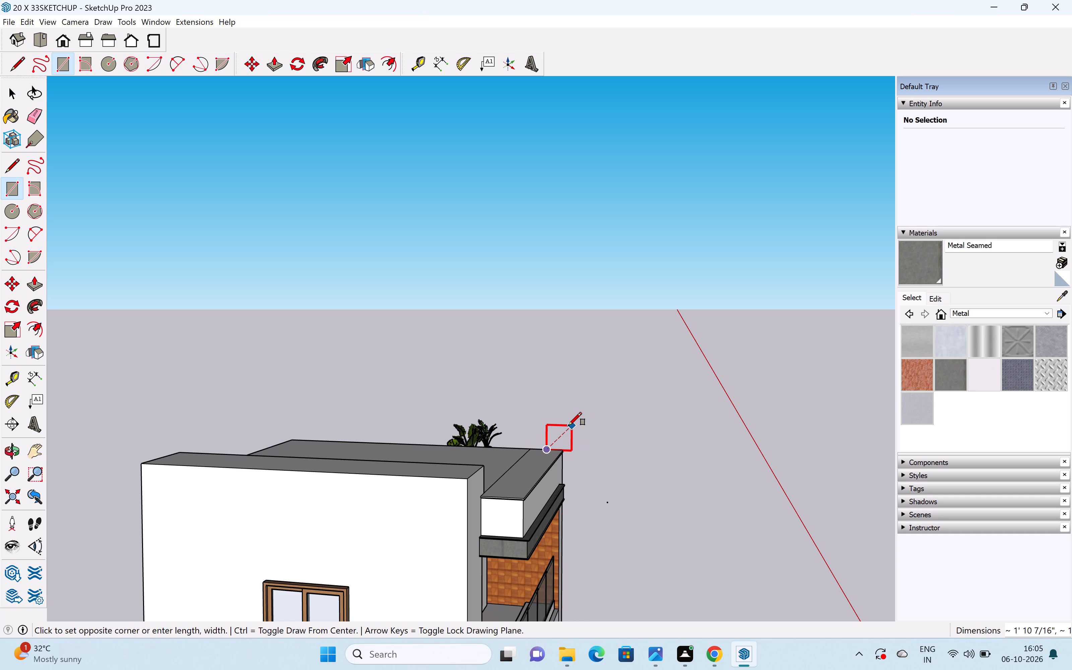
pyautogui.click(569, 425)
pyautogui.press('space')
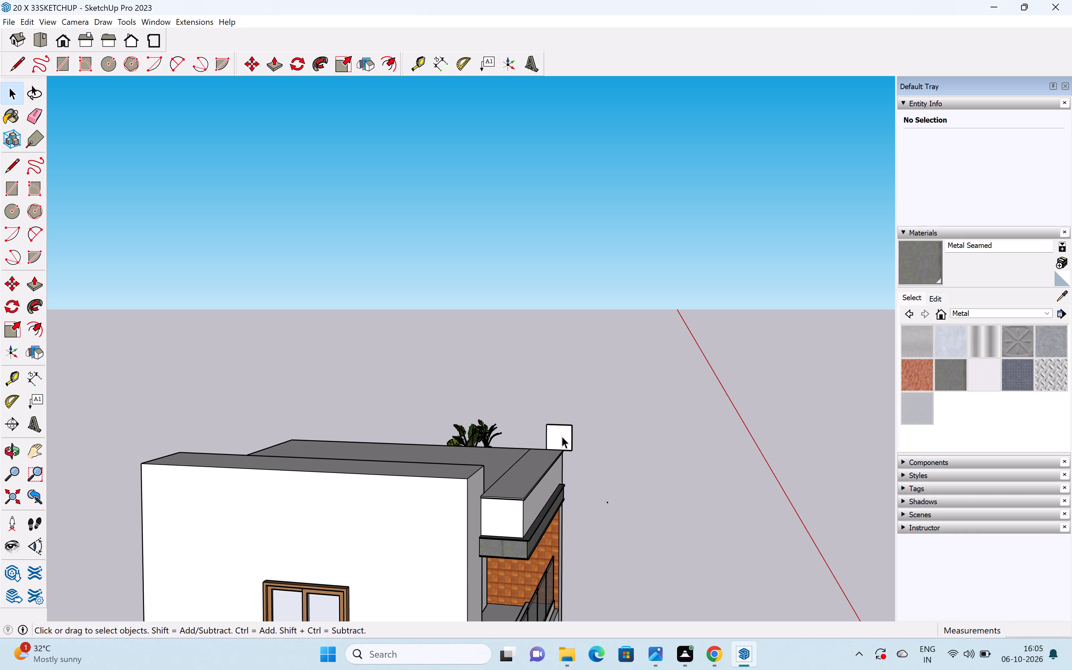
# Extrude the rectangle at the roof corner 3' 11" into a block.
pyautogui.press('p')
pyautogui.moveTo(561, 436); pyautogui.dragTo(569, 430)
pyautogui.scroll(-3, 580, 427)
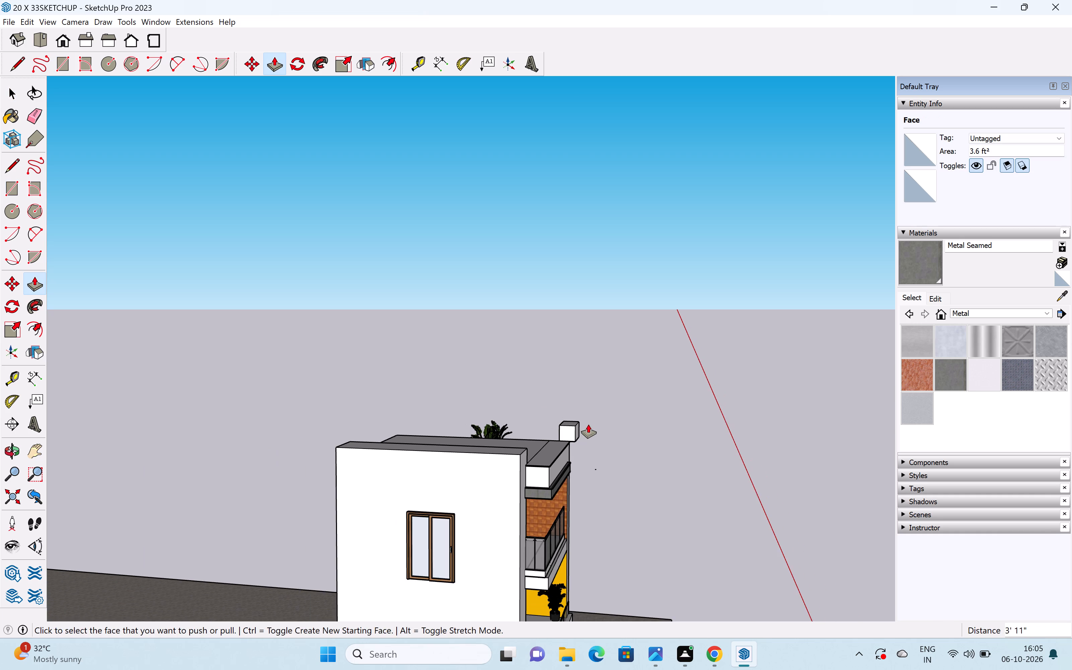
# Shorten the roof-corner block by pushing its outer end face inward toward the building.
pyautogui.moveTo(586, 423); pyautogui.dragTo(291, 451, button='middle')
pyautogui.scroll(-1, 545, 421)
pyautogui.moveTo(530, 420); pyautogui.dragTo(343, 422, button='middle')
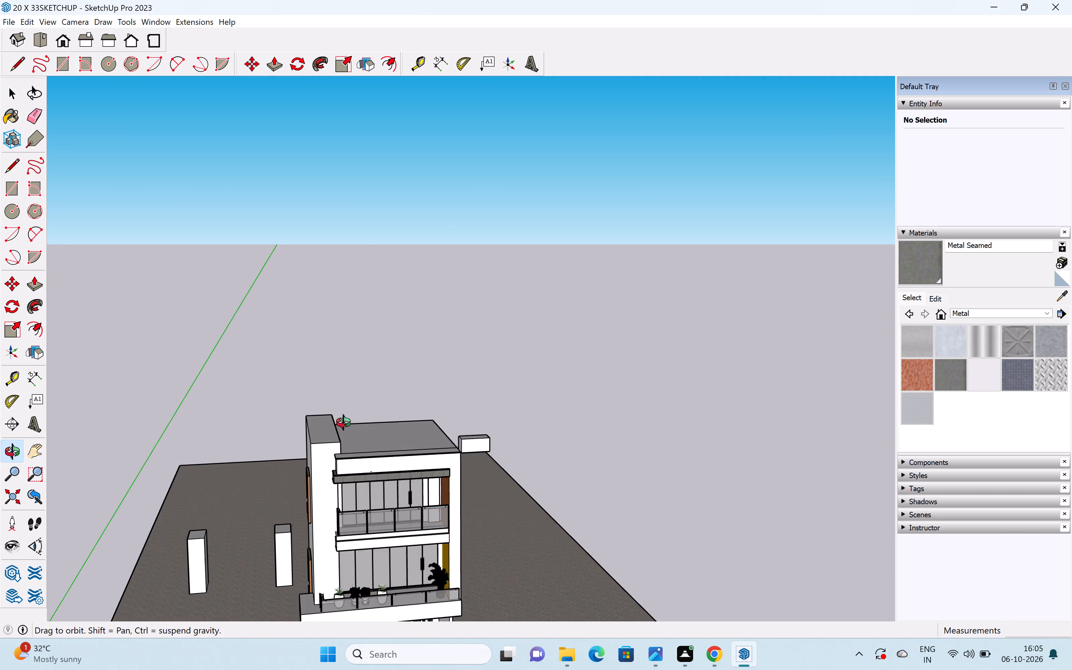
pyautogui.moveTo(343, 422); pyautogui.dragTo(326, 427, button='middle')
pyautogui.moveTo(474, 433); pyautogui.dragTo(373, 429, button='middle')
pyautogui.scroll(12, 437, 455)
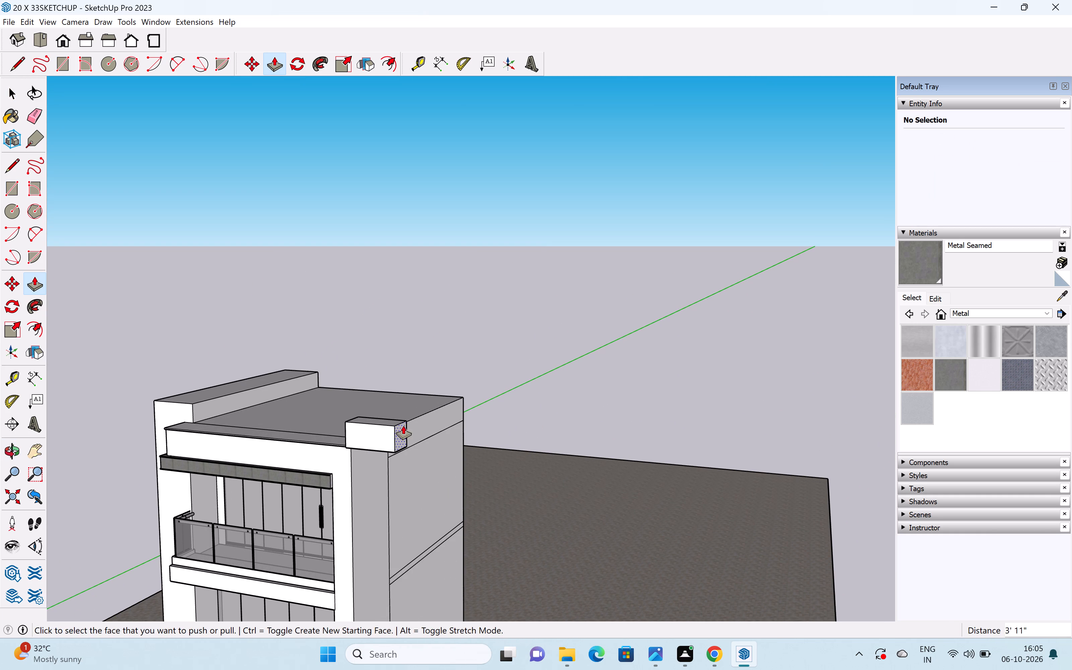
pyautogui.moveTo(397, 432); pyautogui.dragTo(366, 441)
# Extend the block's underside 21' downward along the facade corner into a tall column ending at the first-floor balcony.
pyautogui.moveTo(355, 468); pyautogui.dragTo(388, 403, button='middle')
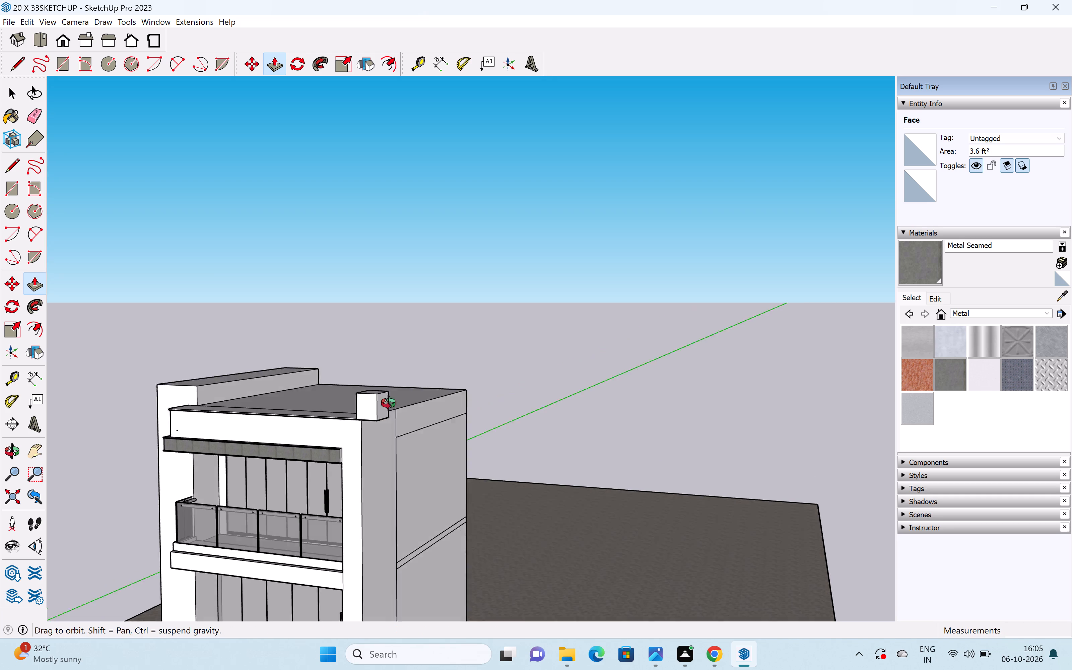
pyautogui.moveTo(388, 403); pyautogui.dragTo(454, 324, button='middle')
pyautogui.moveTo(493, 253); pyautogui.dragTo(494, 342)
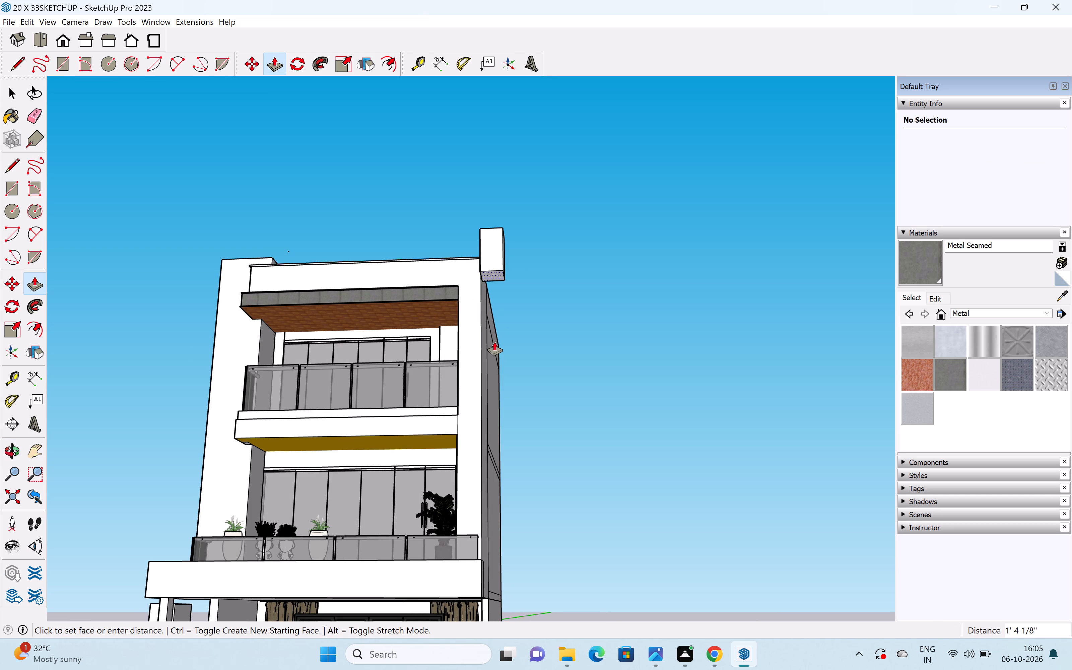
pyautogui.moveTo(494, 342); pyautogui.dragTo(490, 546)
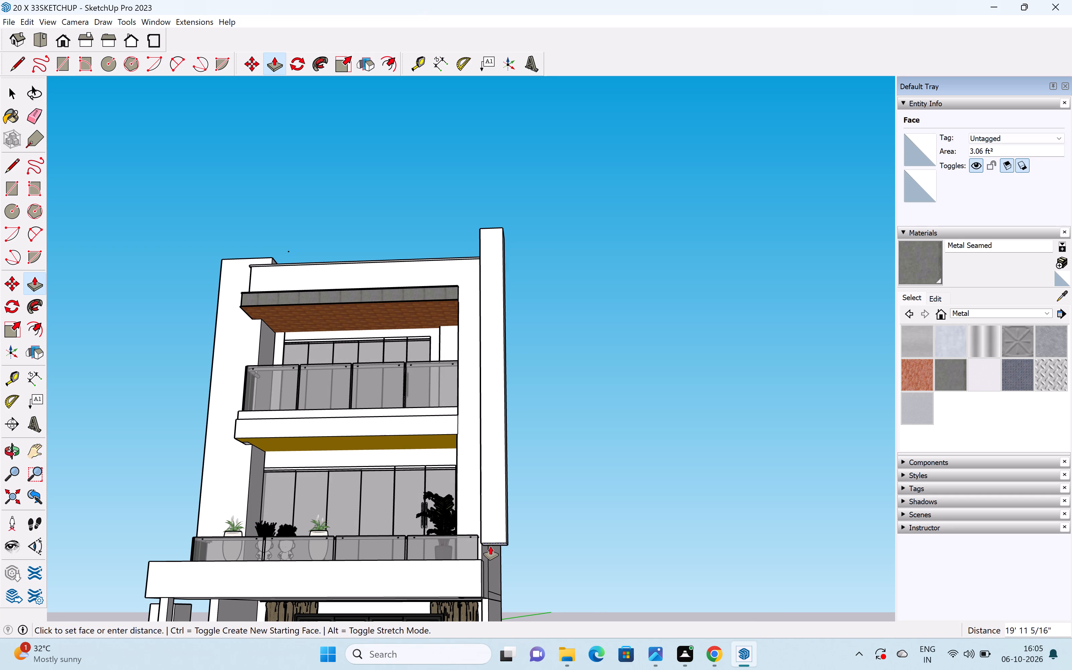
pyautogui.moveTo(490, 546); pyautogui.dragTo(488, 560)
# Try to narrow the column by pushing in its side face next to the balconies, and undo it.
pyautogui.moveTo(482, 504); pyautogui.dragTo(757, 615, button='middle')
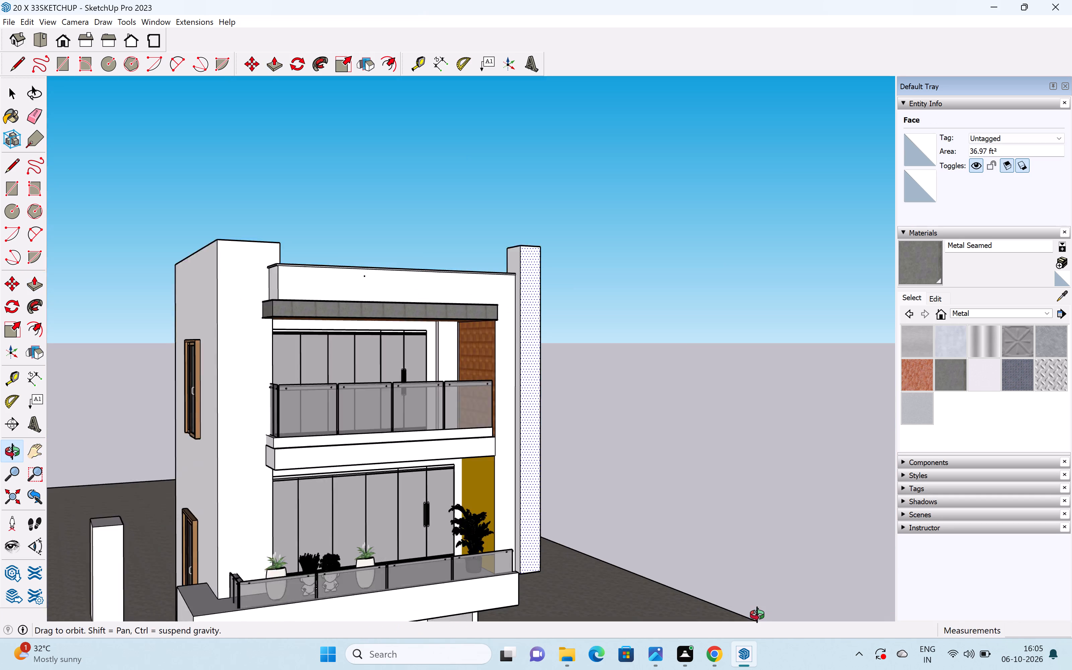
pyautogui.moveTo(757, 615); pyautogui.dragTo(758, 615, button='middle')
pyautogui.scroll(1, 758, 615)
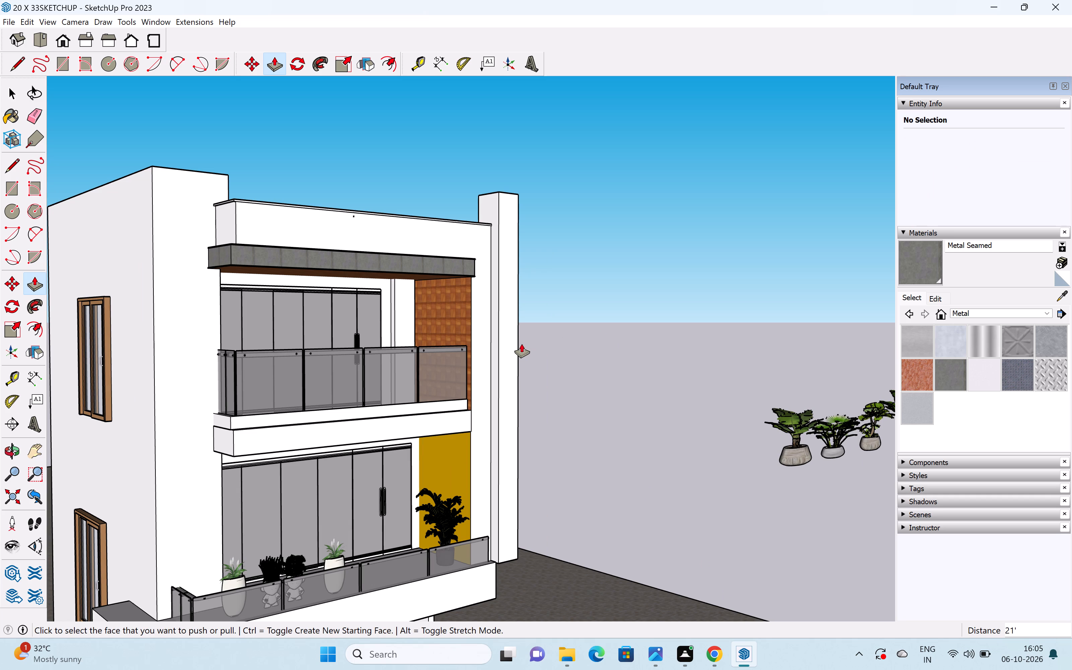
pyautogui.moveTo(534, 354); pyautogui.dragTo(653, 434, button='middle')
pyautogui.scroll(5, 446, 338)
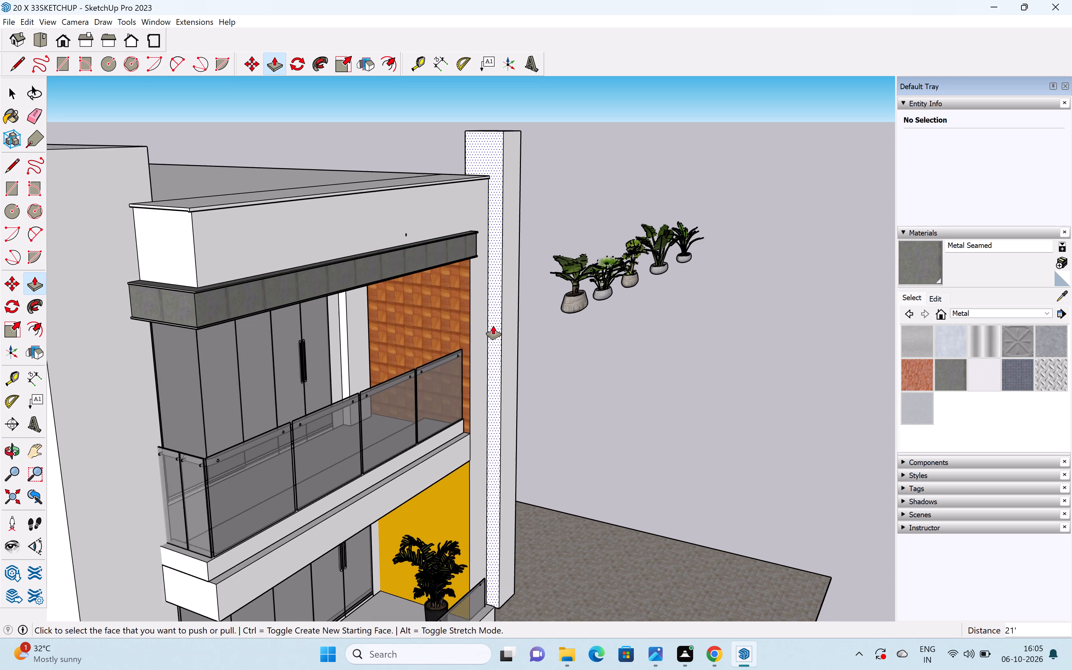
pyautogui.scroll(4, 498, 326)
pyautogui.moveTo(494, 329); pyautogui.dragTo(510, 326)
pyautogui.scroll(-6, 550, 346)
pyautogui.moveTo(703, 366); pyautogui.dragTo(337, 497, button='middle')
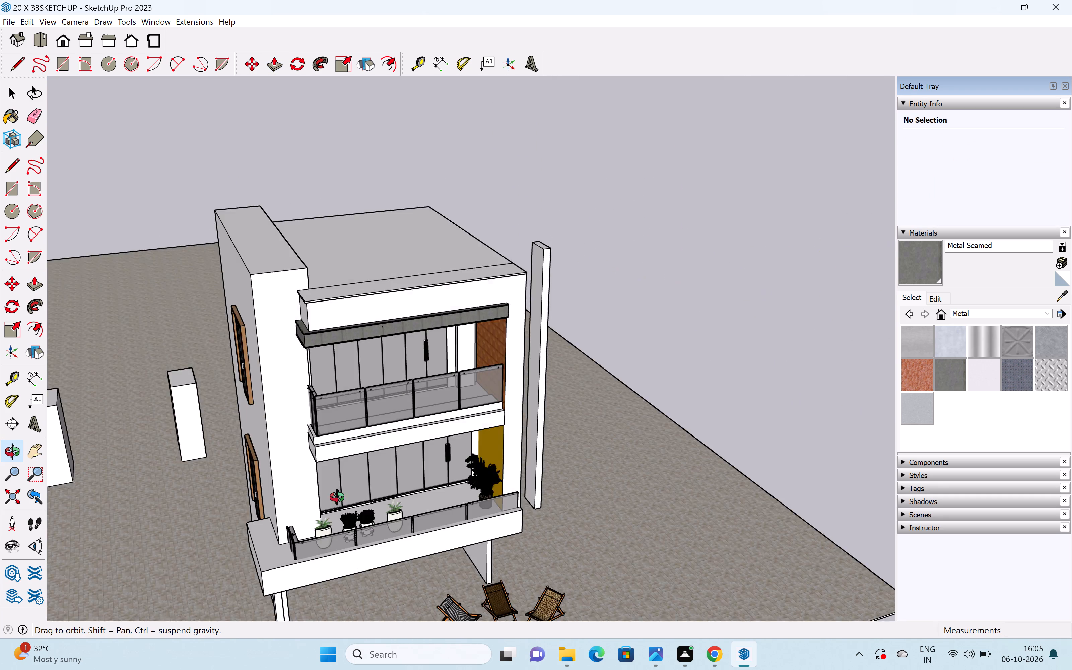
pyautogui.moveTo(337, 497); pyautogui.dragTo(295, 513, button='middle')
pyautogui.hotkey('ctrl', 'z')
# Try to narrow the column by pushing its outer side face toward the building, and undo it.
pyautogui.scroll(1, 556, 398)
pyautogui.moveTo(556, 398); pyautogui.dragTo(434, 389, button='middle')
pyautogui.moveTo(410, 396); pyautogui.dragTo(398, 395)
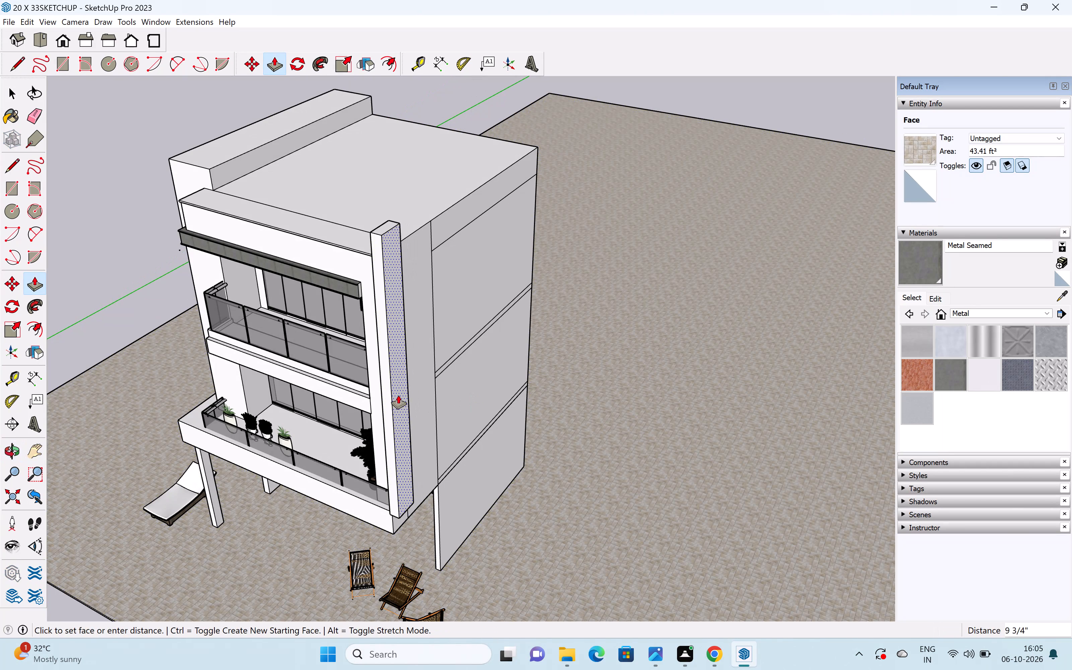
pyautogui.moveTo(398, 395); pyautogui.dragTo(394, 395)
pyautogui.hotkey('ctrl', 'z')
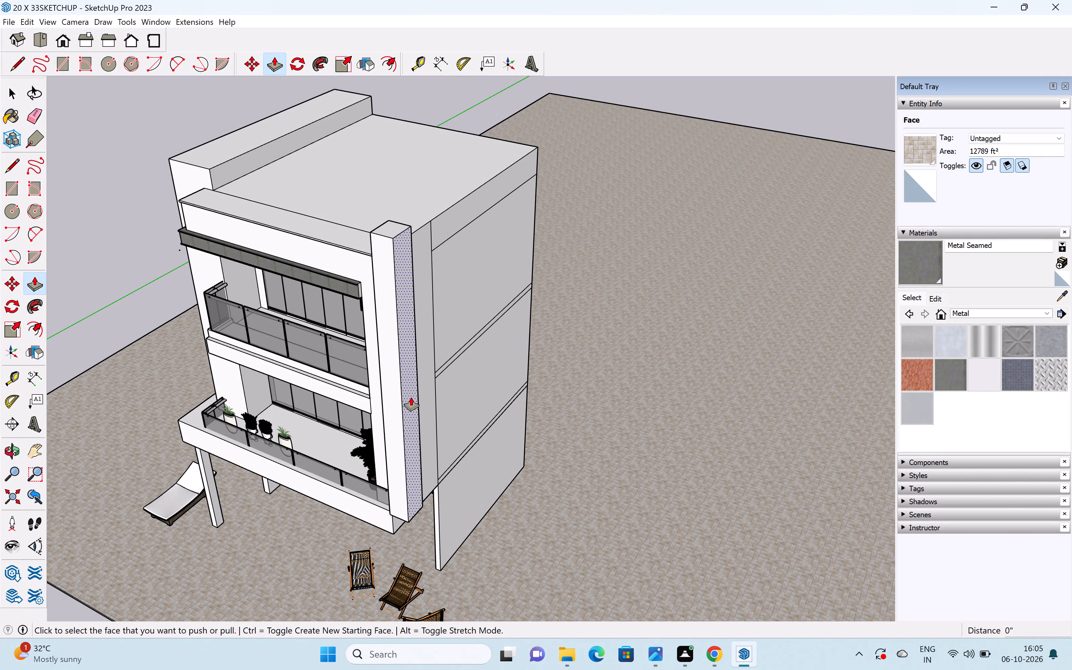
# Narrow the column by pushing its outer side face toward the building.
pyautogui.moveTo(409, 396); pyautogui.dragTo(399, 395)
pyautogui.click(399, 393)
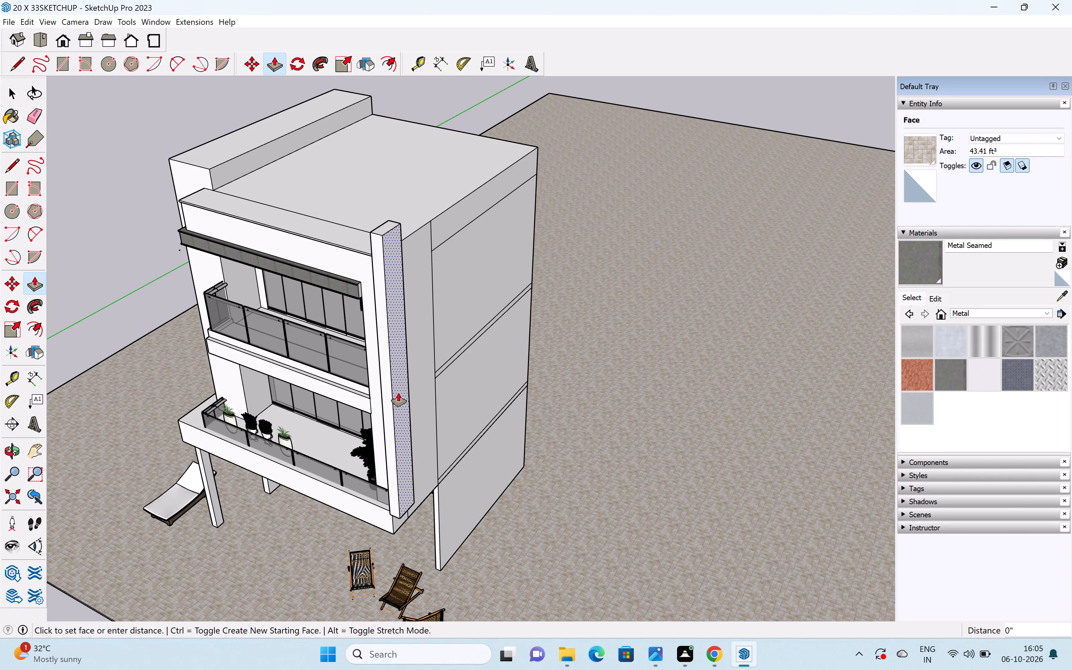
# Lower the column's top face above the roof by 3 9/16".
pyautogui.scroll(-7, 411, 391)
pyautogui.moveTo(397, 413); pyautogui.dragTo(702, 335, button='middle')
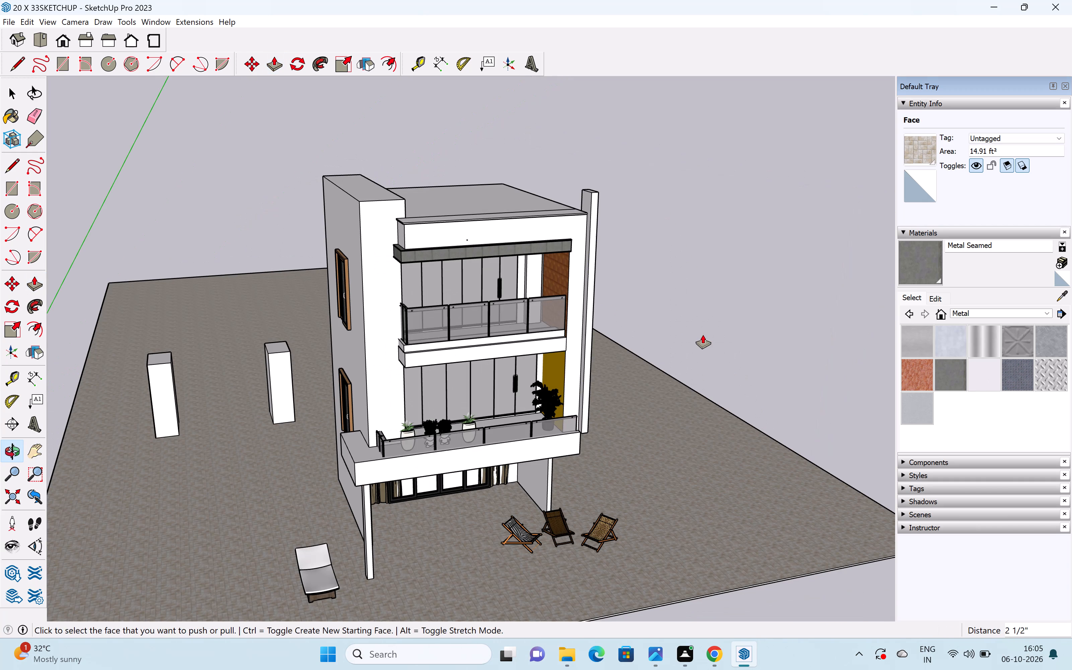
pyautogui.scroll(5, 570, 191)
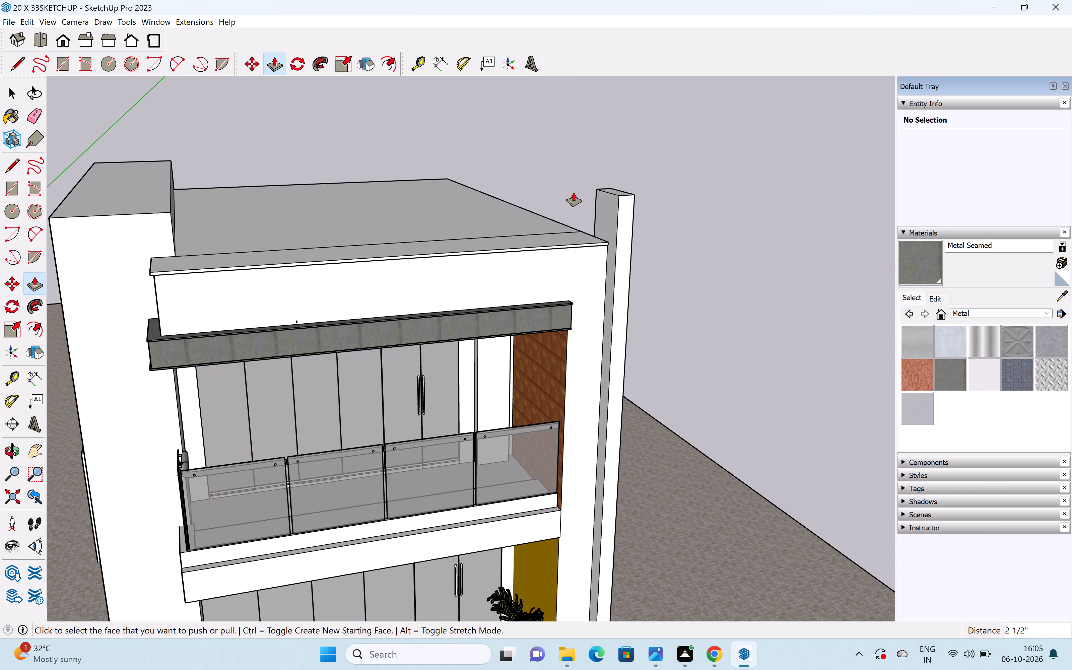
pyautogui.moveTo(555, 229); pyautogui.dragTo(817, 222, button='middle')
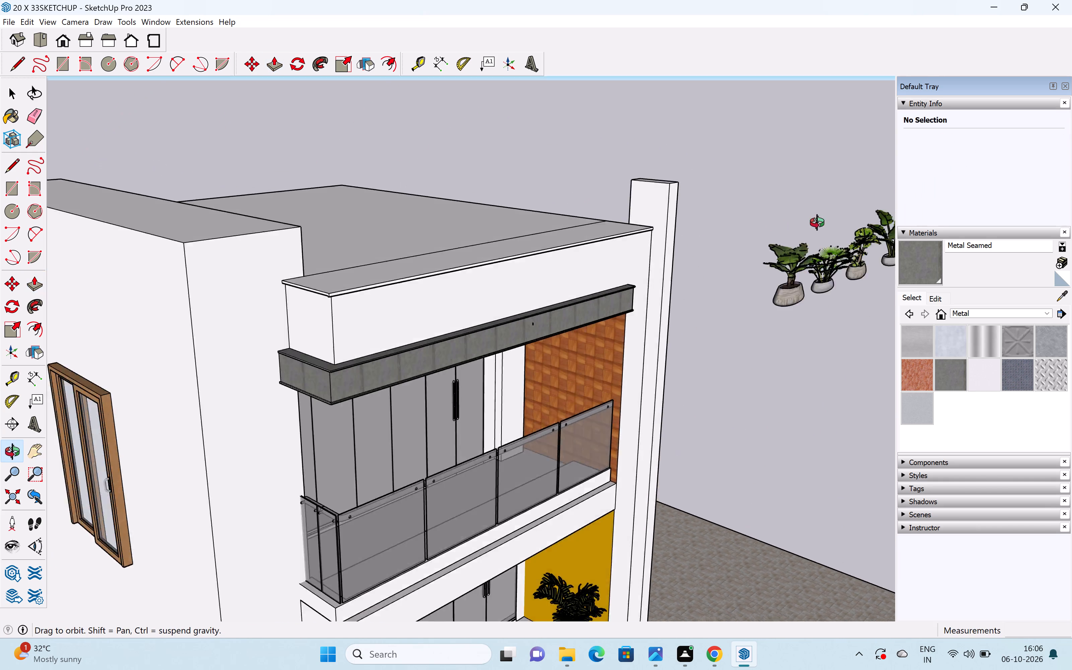
pyautogui.moveTo(817, 222); pyautogui.dragTo(890, 213, button='middle')
pyautogui.moveTo(538, 251); pyautogui.dragTo(885, 287, button='middle')
pyautogui.scroll(-6, 652, 268)
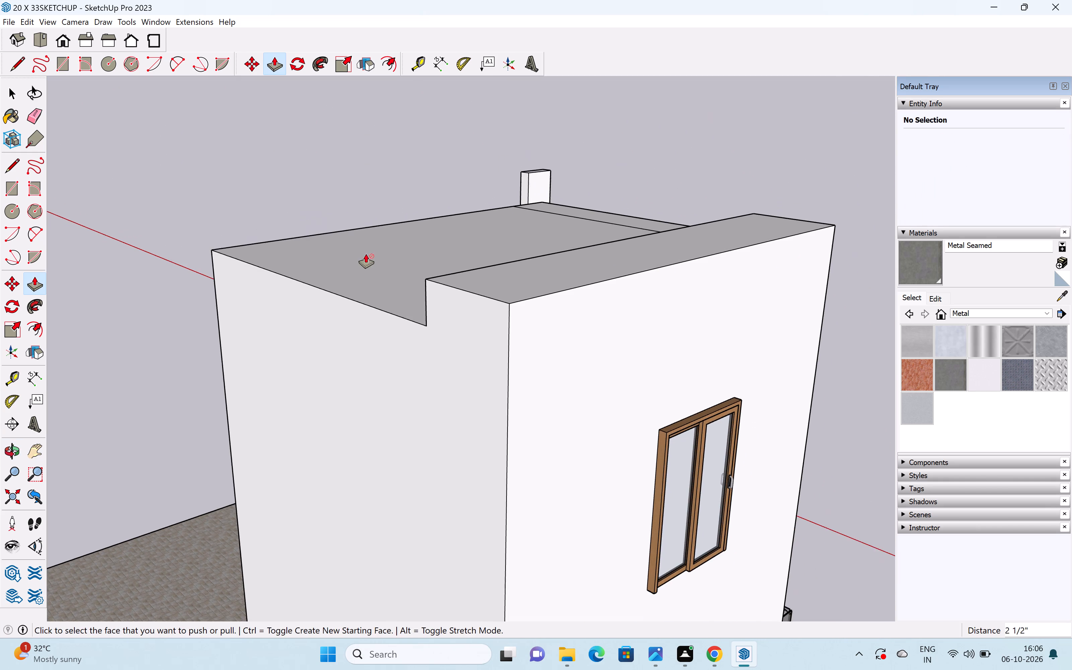
pyautogui.moveTo(380, 256); pyautogui.dragTo(910, 248, button='middle')
pyautogui.scroll(2, 375, 176)
pyautogui.moveTo(383, 171); pyautogui.dragTo(385, 257, button='middle')
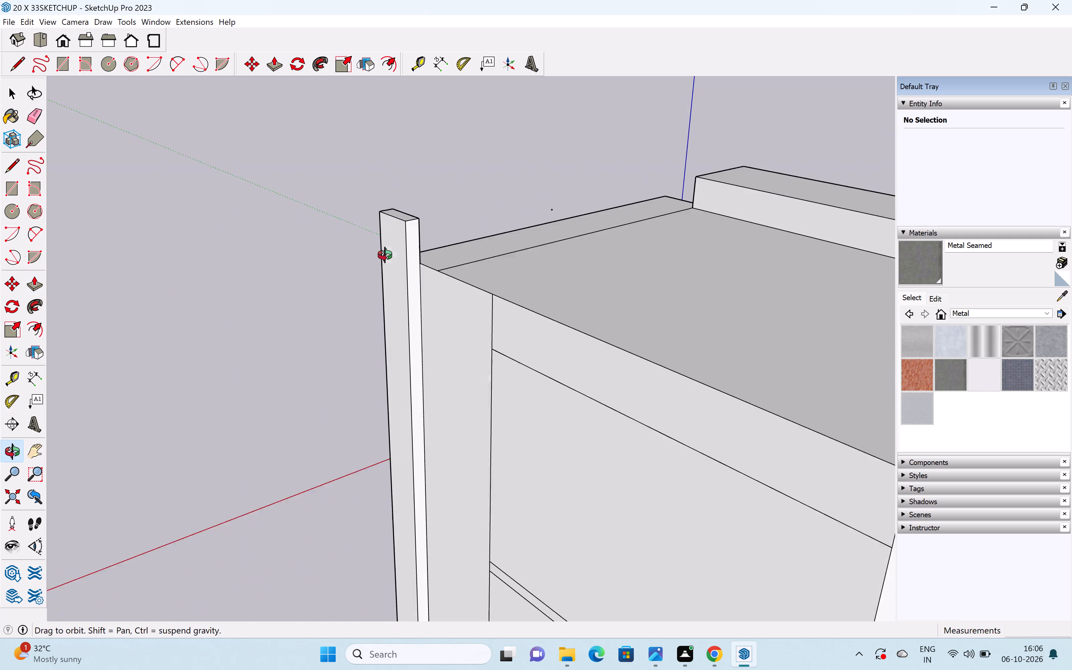
pyautogui.scroll(4, 409, 218)
pyautogui.moveTo(402, 228); pyautogui.dragTo(407, 245)
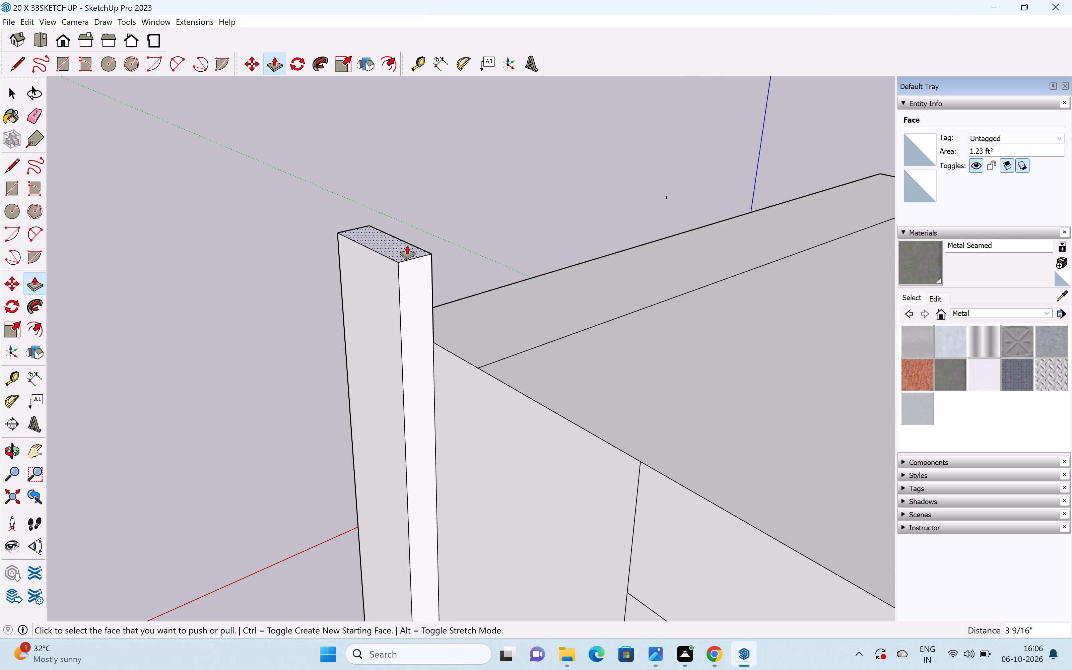
# Draw a line across the column's narrow rear face, starting where the roof edge meets the column.
pyautogui.press('l')
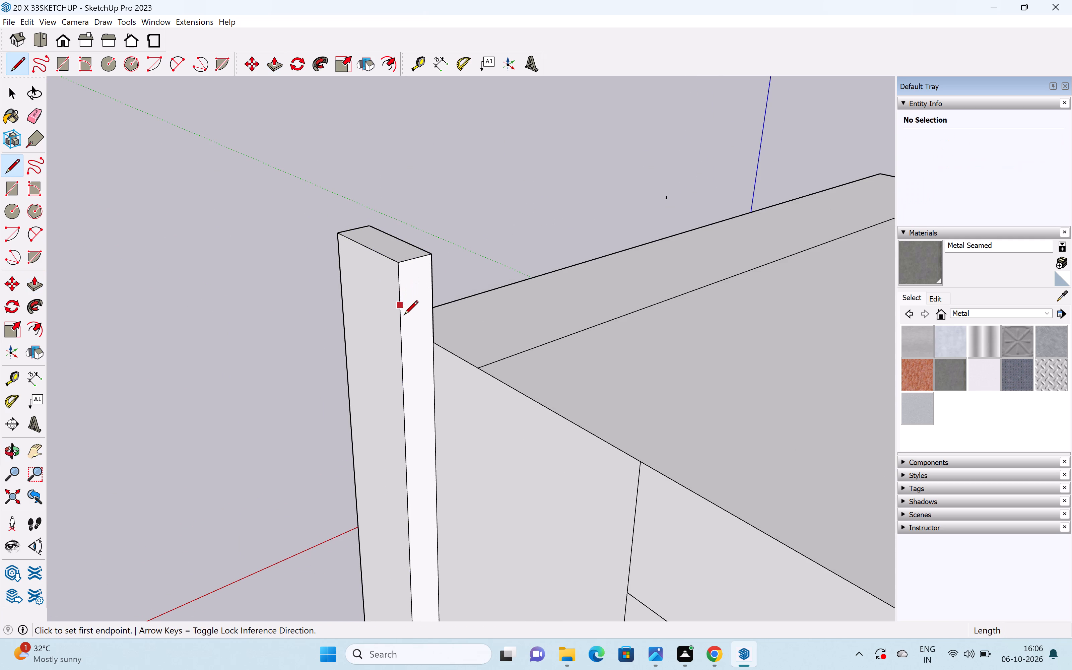
pyautogui.click(435, 343)
pyautogui.click(405, 348)
pyautogui.press('space')
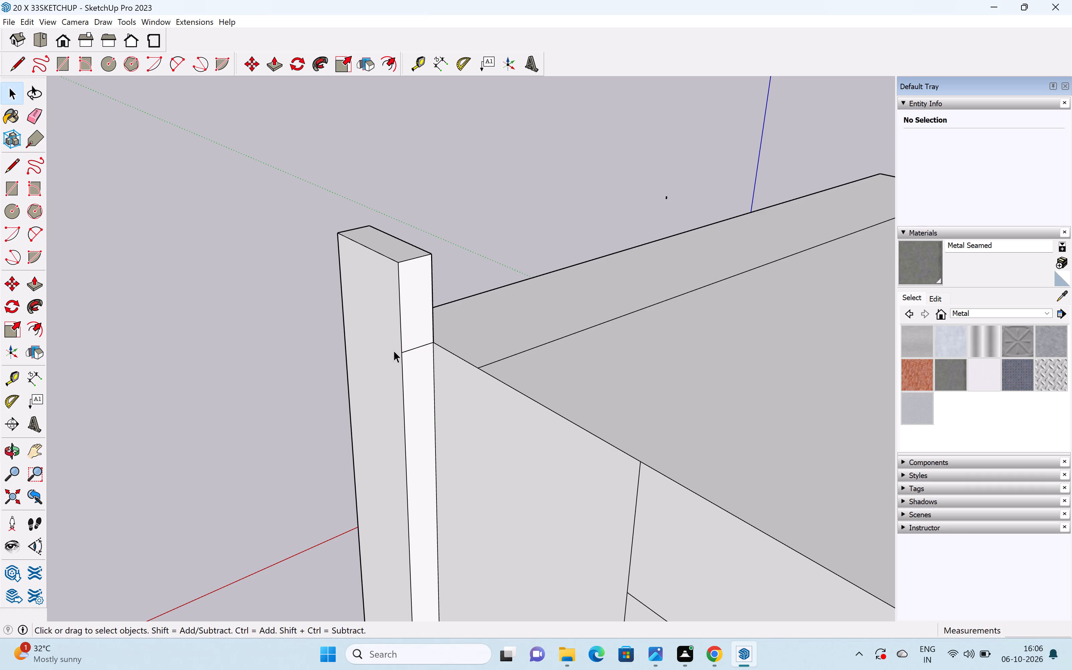
# Pull the column's rear face above the drawn line back along the roof edge by about 2' 2 1/16".
pyautogui.press('p')
pyautogui.moveTo(417, 330); pyautogui.dragTo(535, 406)
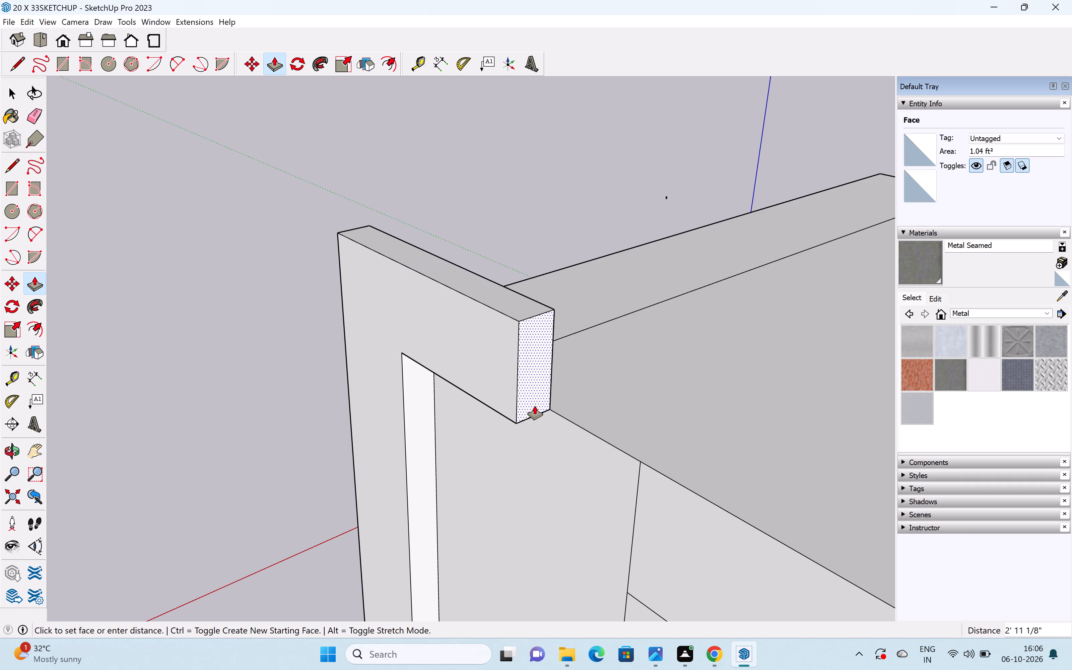
pyautogui.moveTo(535, 406); pyautogui.dragTo(500, 378)
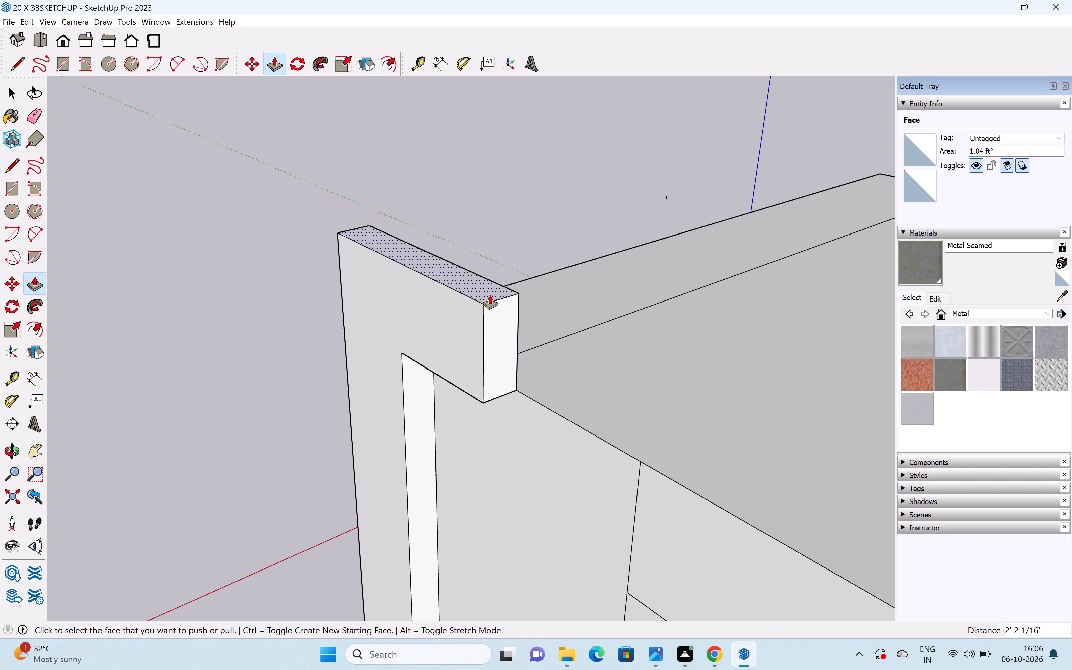
# Lower the top face of the column and its roof-edge arm by about 1' 1 1/16".
pyautogui.moveTo(490, 294); pyautogui.dragTo(502, 361)
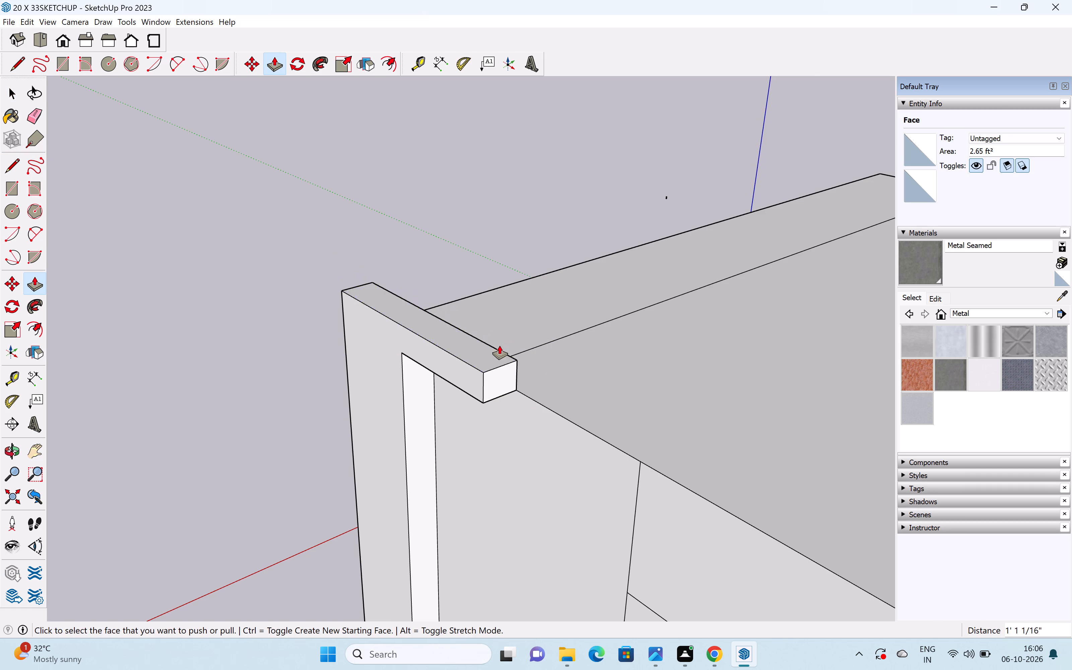
# Examine the reshaped column and the front facade from both sides of the building.
pyautogui.scroll(-16, 499, 345)
pyautogui.moveTo(377, 412); pyautogui.dragTo(800, 400, button='middle')
pyautogui.moveTo(498, 385); pyautogui.dragTo(861, 291, button='middle')
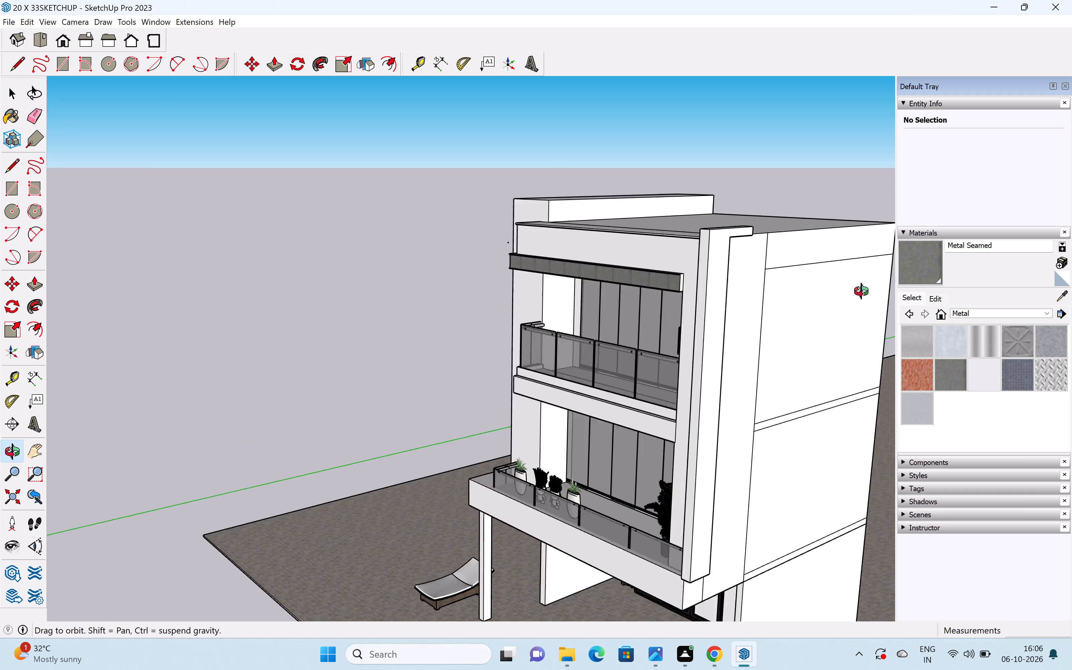
pyautogui.moveTo(861, 291); pyautogui.dragTo(875, 289, button='middle')
pyautogui.moveTo(547, 370); pyautogui.dragTo(773, 386, button='middle')
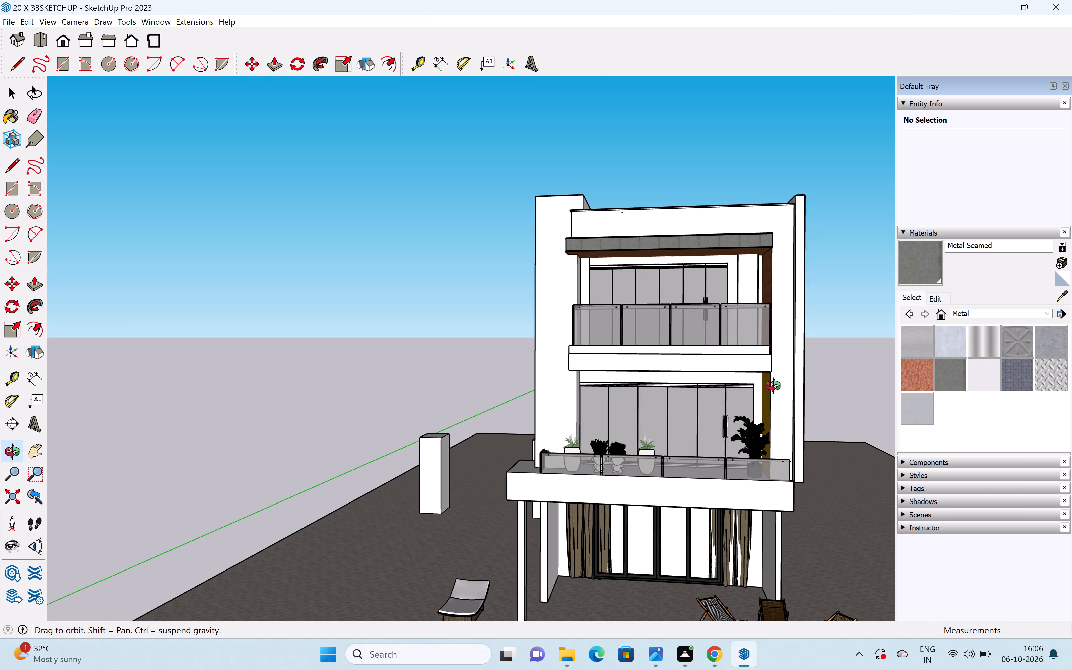
pyautogui.moveTo(773, 386); pyautogui.dragTo(795, 390, button='middle')
pyautogui.moveTo(774, 385); pyautogui.dragTo(671, 395, button='middle')
pyautogui.press('space')
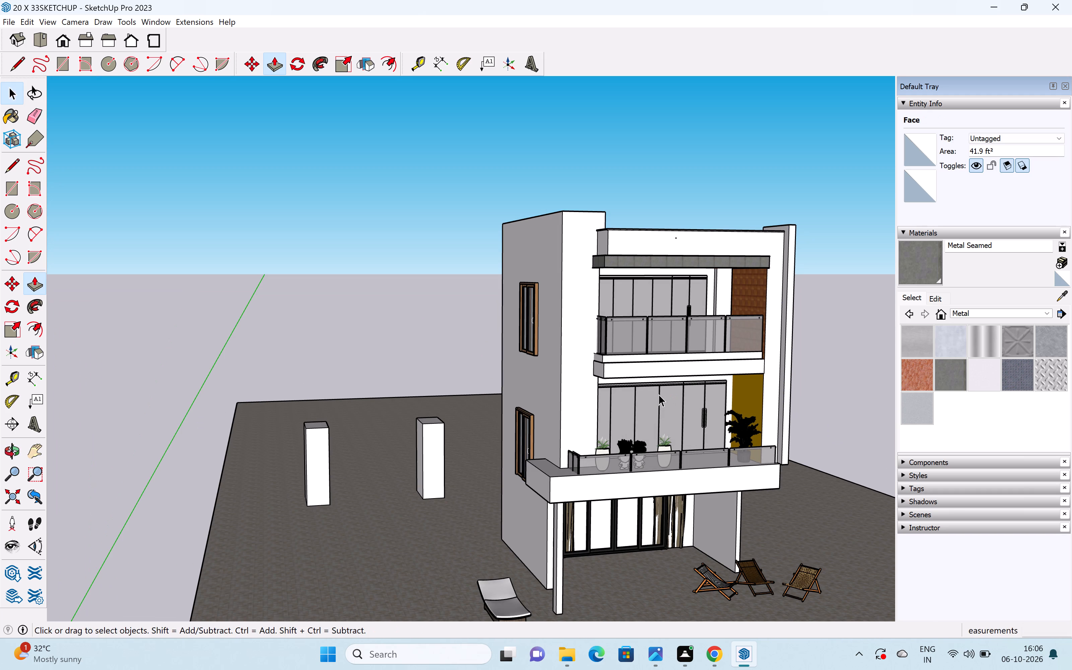
pyautogui.keyDown('shift'); pyautogui.moveTo(649, 388); pyautogui.dragTo(513, 392, button='middle'); pyautogui.keyUp('shift')
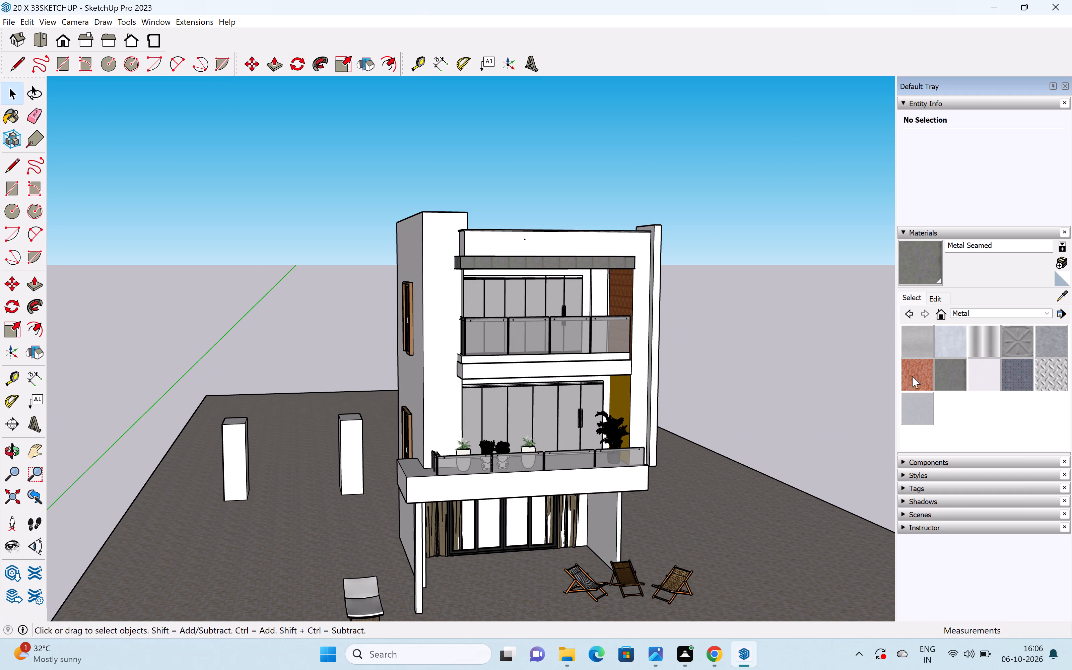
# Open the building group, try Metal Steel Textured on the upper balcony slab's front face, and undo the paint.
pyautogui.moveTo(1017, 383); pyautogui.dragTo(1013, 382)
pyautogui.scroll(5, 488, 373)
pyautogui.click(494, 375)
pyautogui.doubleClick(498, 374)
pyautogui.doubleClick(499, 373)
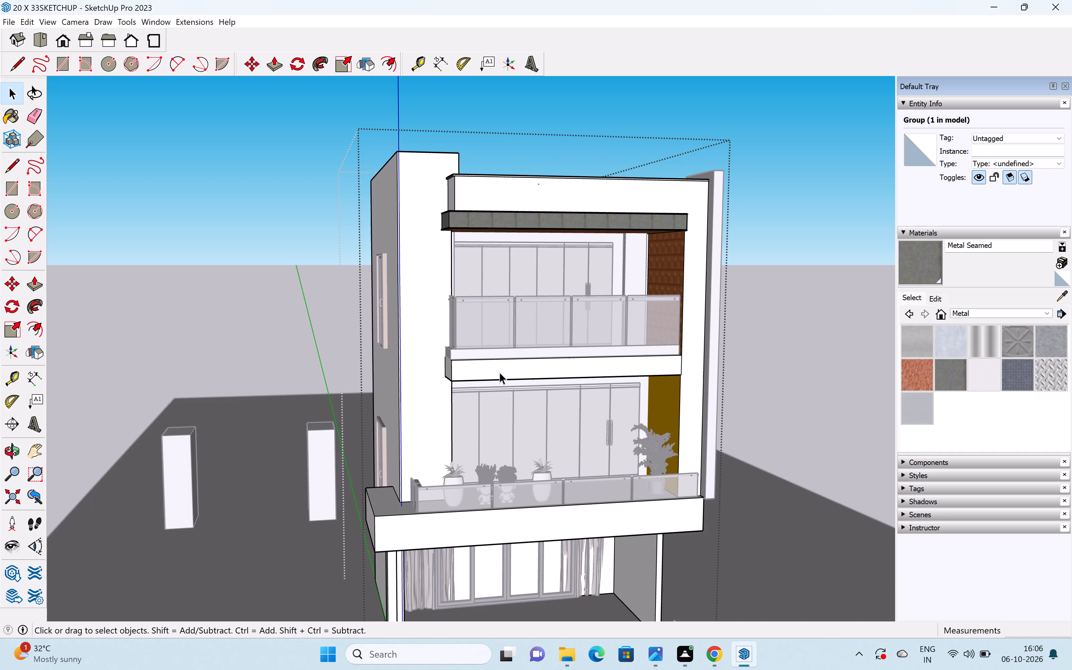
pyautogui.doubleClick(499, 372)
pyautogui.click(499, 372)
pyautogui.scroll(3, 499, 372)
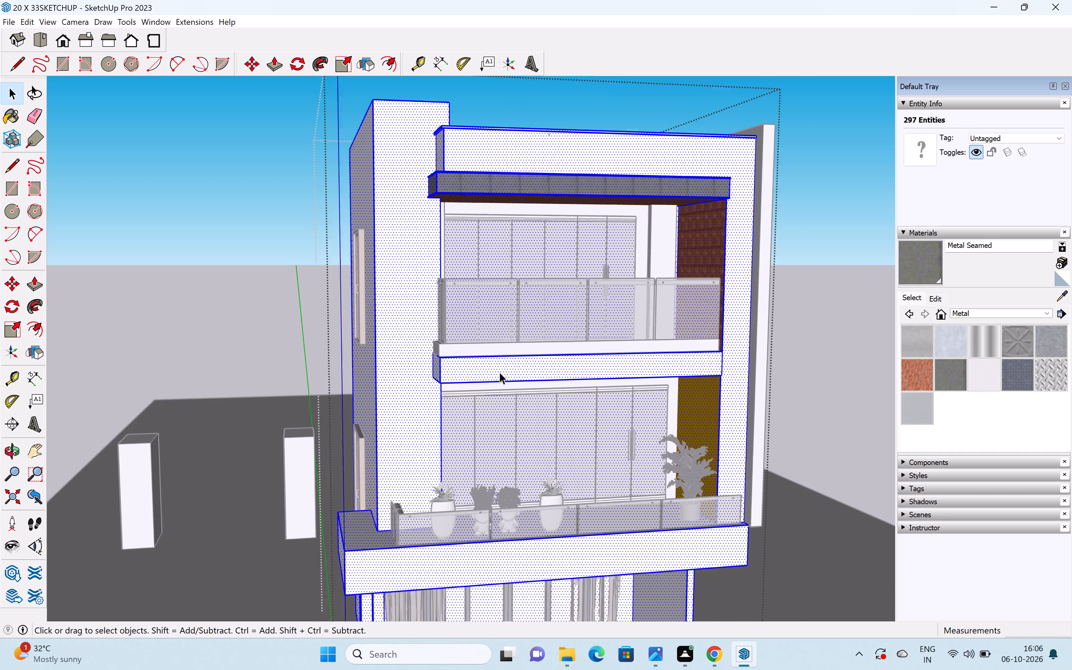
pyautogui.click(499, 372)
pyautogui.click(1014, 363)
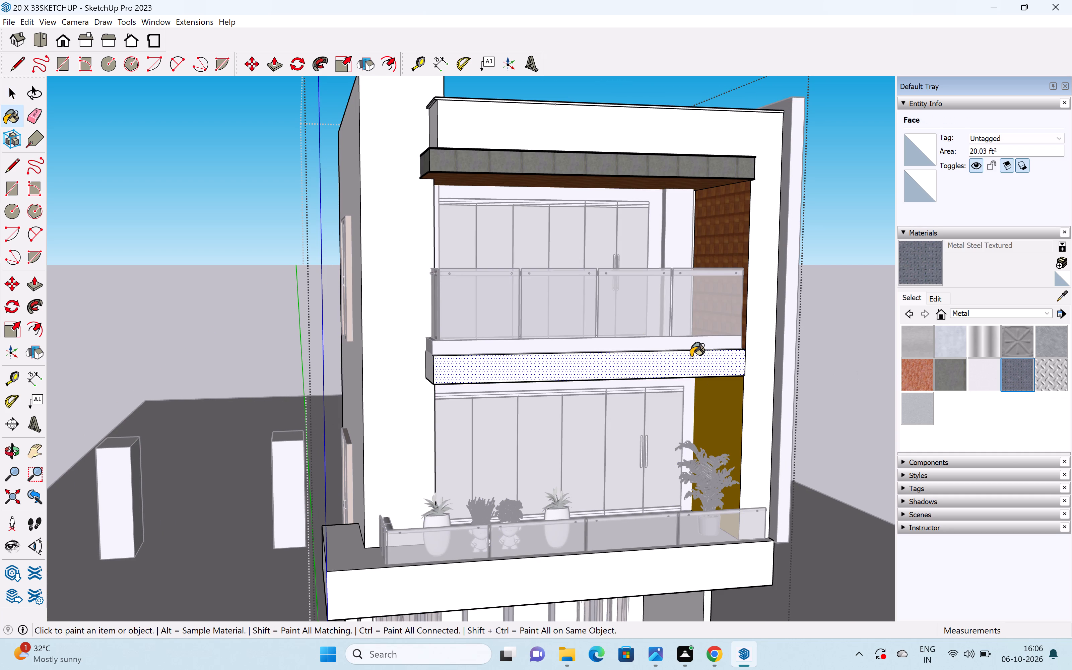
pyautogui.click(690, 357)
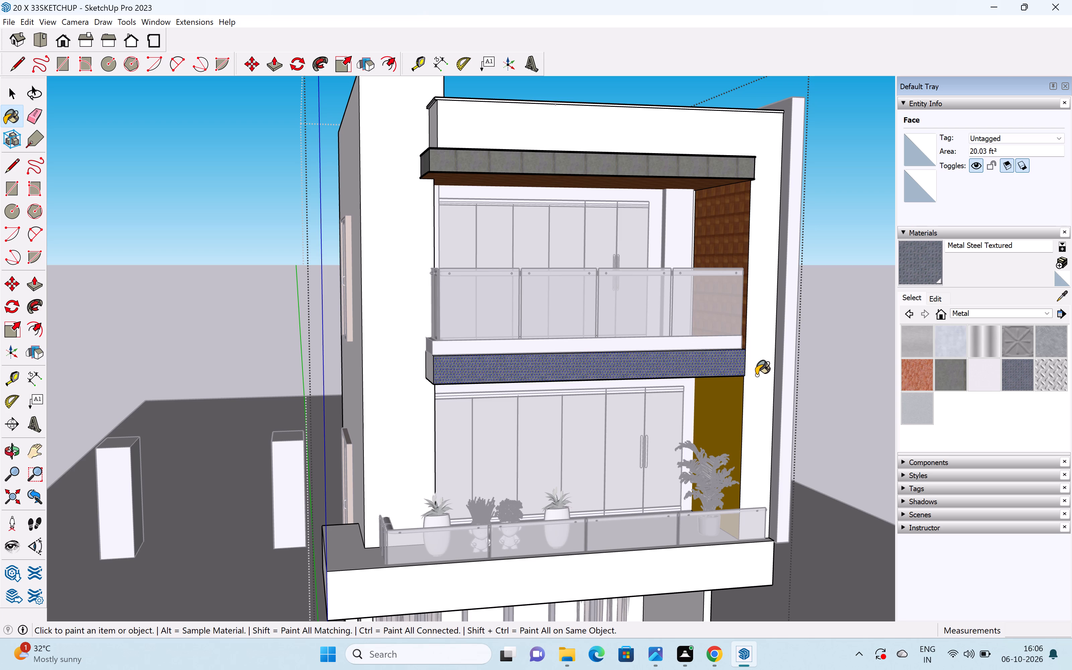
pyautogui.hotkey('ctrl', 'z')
# Paint the upper balcony slab's front and exposed end faces with Metal Seamed, and close the building group.
pyautogui.click(943, 379)
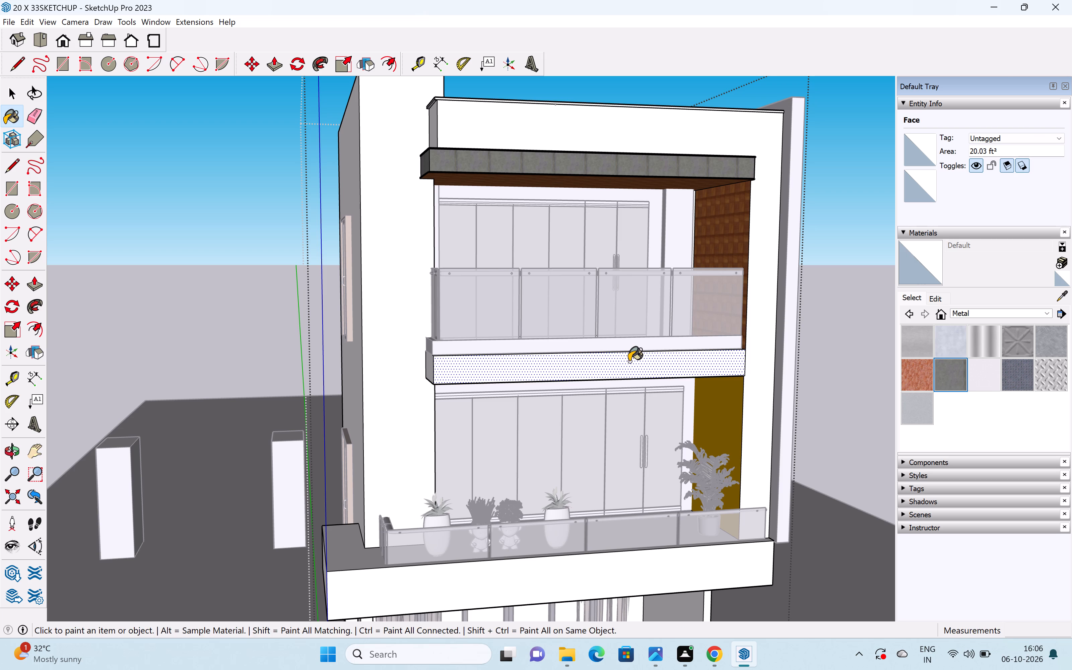
pyautogui.click(629, 361)
pyautogui.moveTo(391, 377); pyautogui.dragTo(509, 384, button='middle')
pyautogui.click(541, 370)
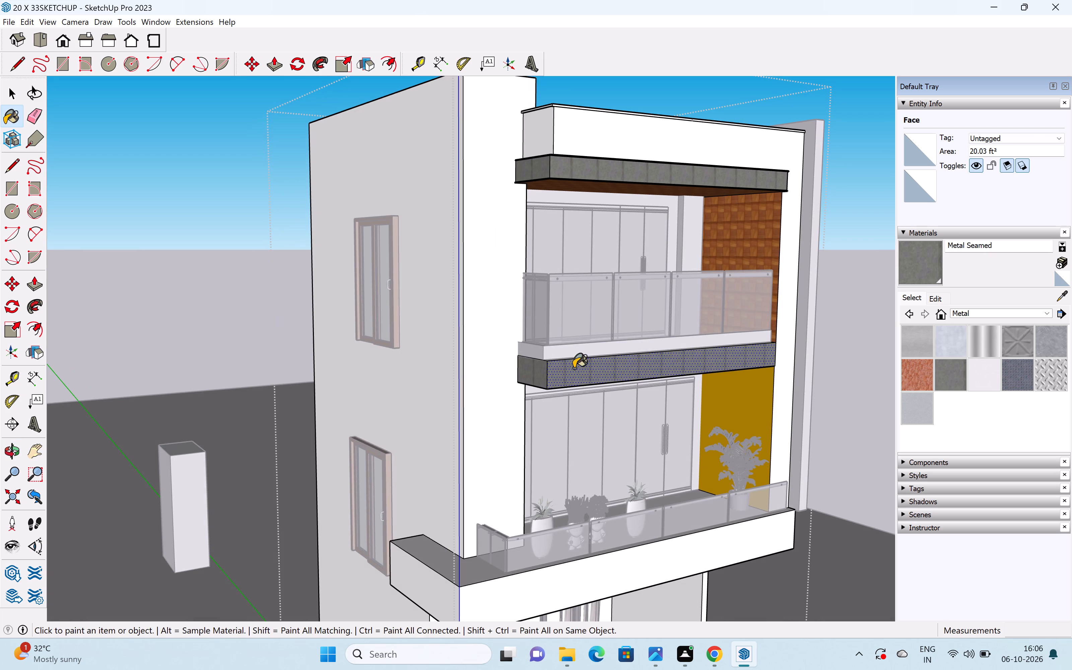
pyautogui.moveTo(623, 357); pyautogui.dragTo(287, 419, button='middle')
pyautogui.scroll(8, 618, 460)
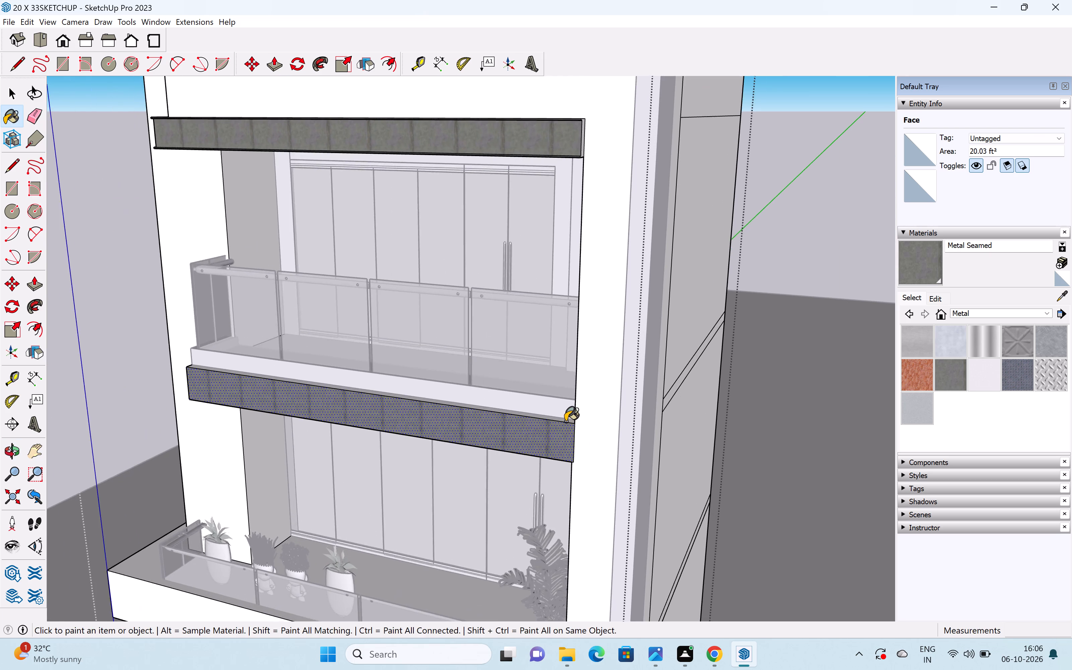
pyautogui.scroll(3, 565, 421)
pyautogui.click(565, 420)
pyautogui.scroll(-15, 566, 420)
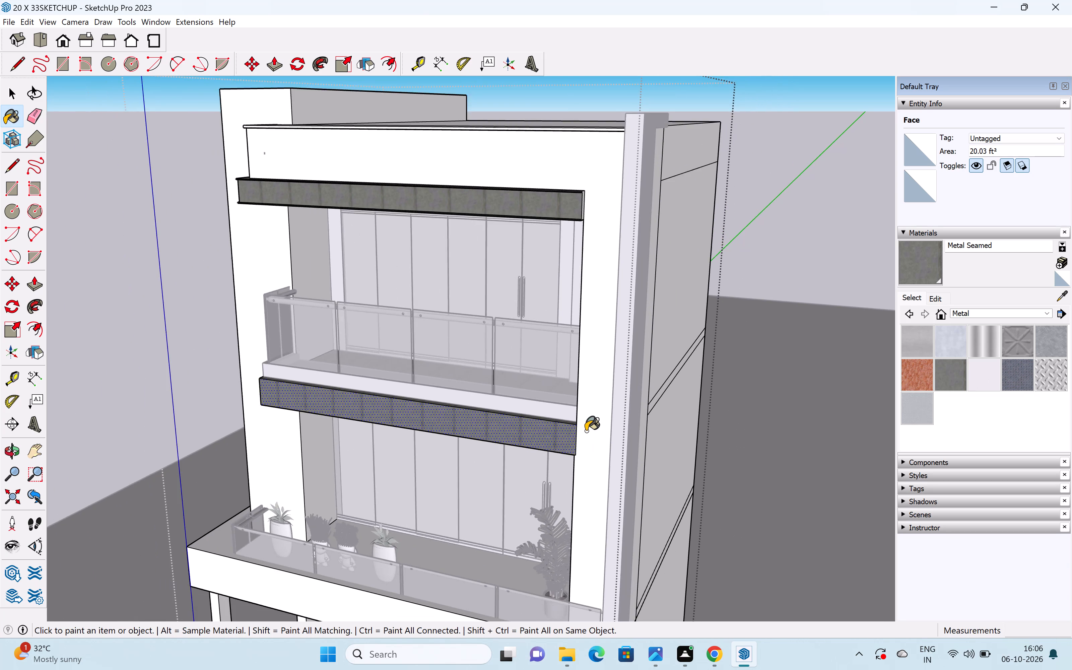
pyautogui.scroll(-5, 586, 431)
pyautogui.moveTo(330, 445); pyautogui.dragTo(716, 500, button='middle')
pyautogui.scroll(4, 630, 402)
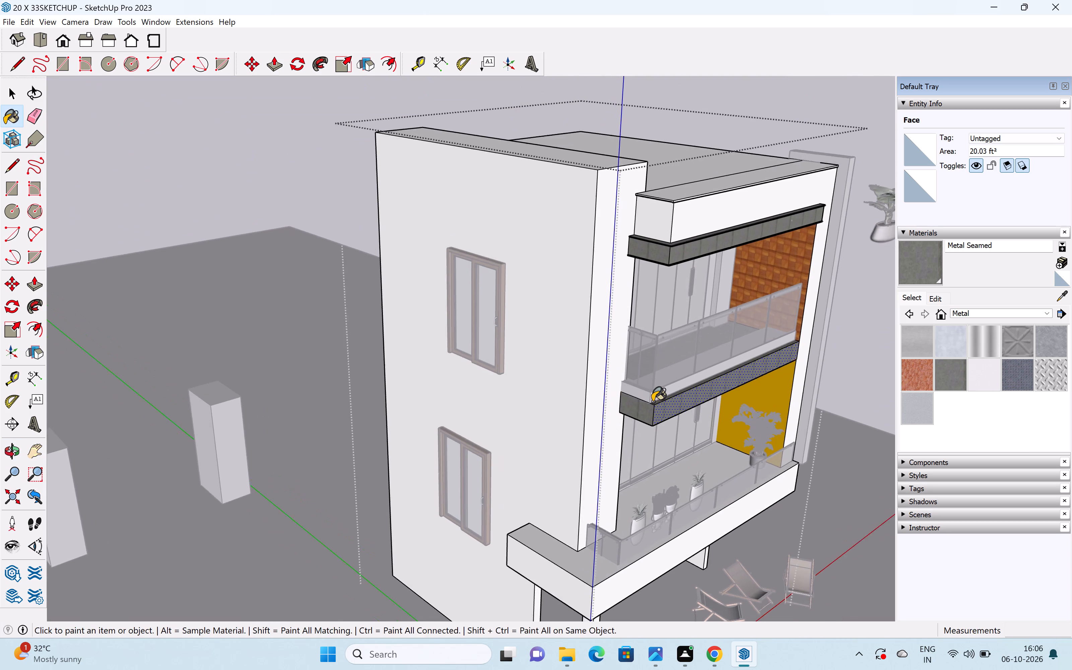
pyautogui.scroll(3, 652, 402)
pyautogui.press('space')
pyautogui.scroll(-11, 658, 401)
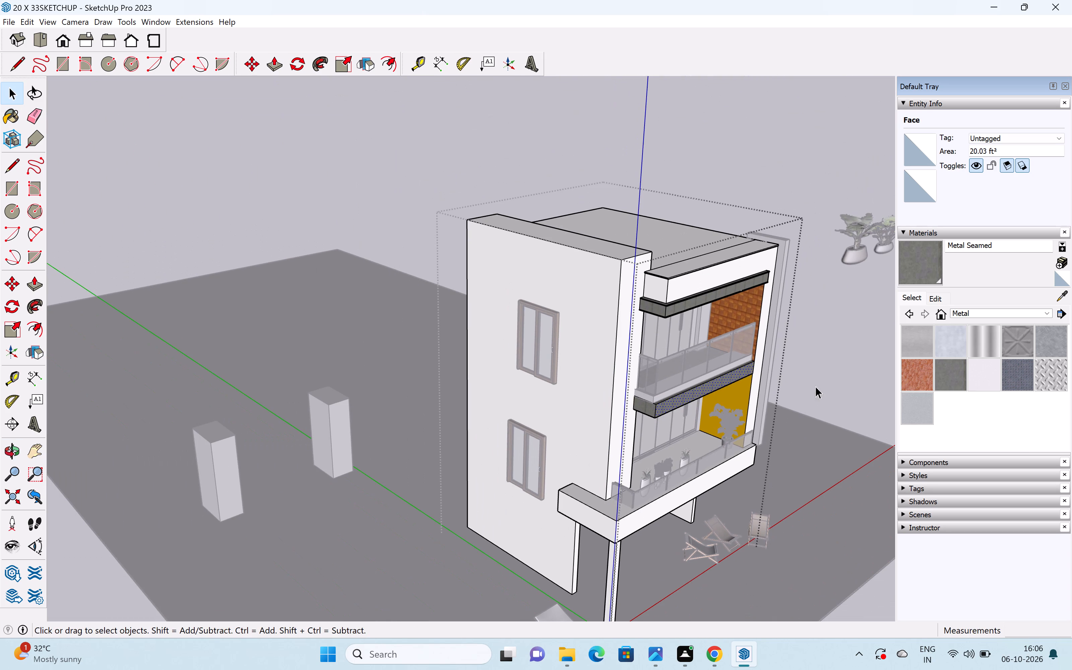
pyautogui.click(818, 377)
pyautogui.click(816, 375)
# Examine the building and plot from above, from the front and close to the ground-floor entrance.
pyautogui.scroll(-3, 799, 378)
pyautogui.moveTo(779, 372); pyautogui.dragTo(631, 365, button='middle')
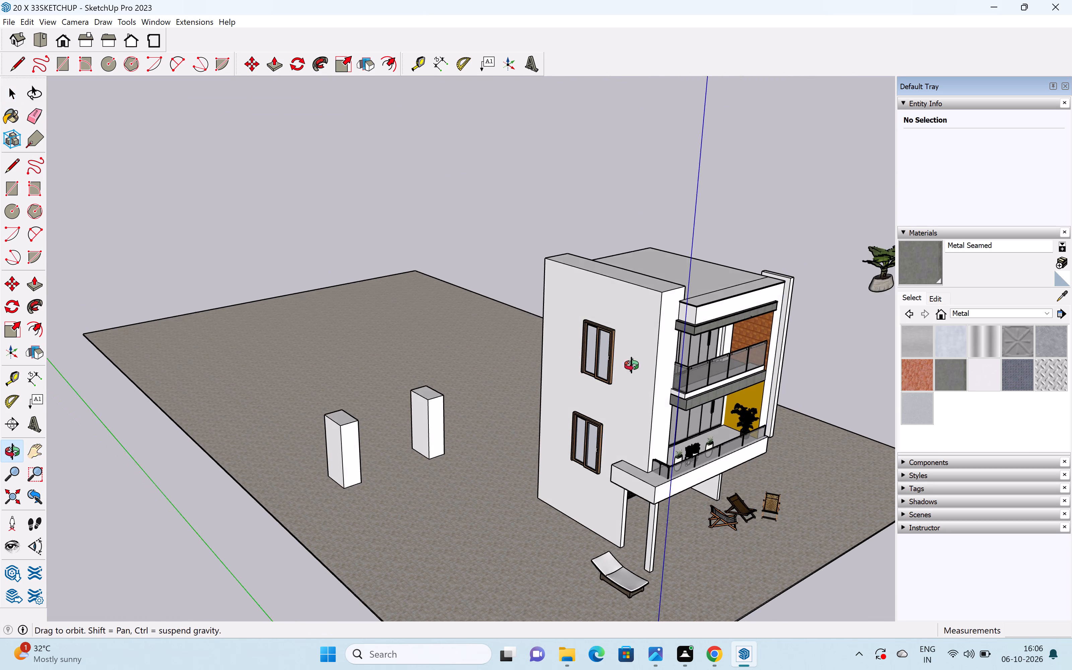
pyautogui.moveTo(631, 365); pyautogui.dragTo(582, 365, button='middle')
pyautogui.keyDown('shift'); pyautogui.moveTo(629, 441); pyautogui.dragTo(554, 429, button='middle'); pyautogui.keyUp('shift')
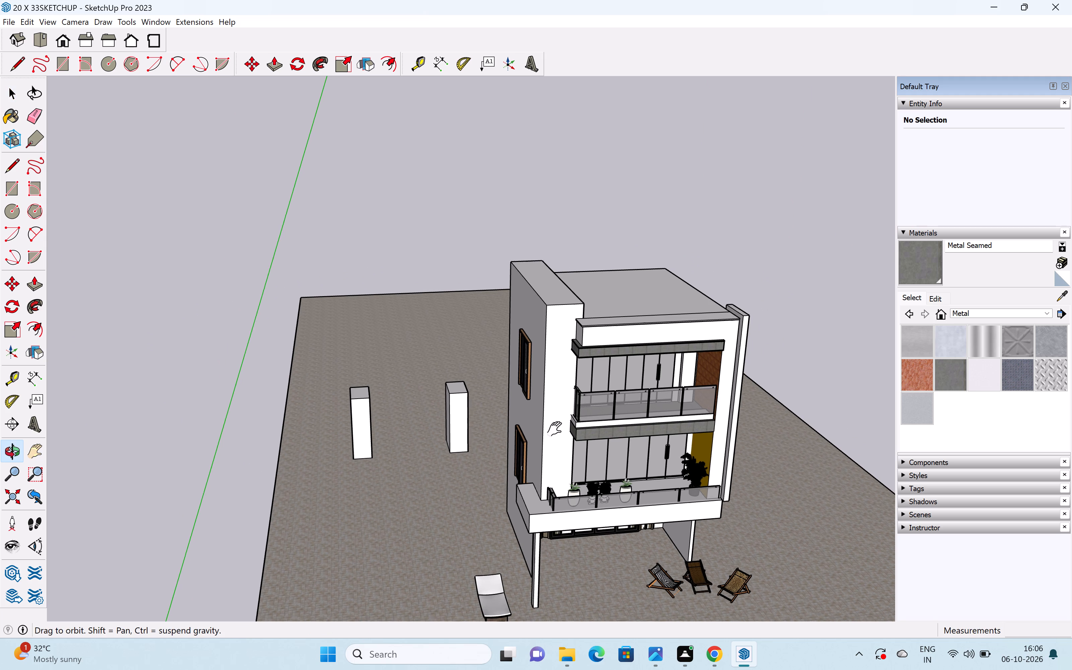
pyautogui.keyDown('shift'); pyautogui.moveTo(554, 429); pyautogui.dragTo(512, 425, button='middle'); pyautogui.keyUp('shift')
pyautogui.scroll(-12, 512, 425)
pyautogui.keyDown('shift'); pyautogui.moveTo(628, 399); pyautogui.dragTo(552, 400, button='middle'); pyautogui.keyUp('shift')
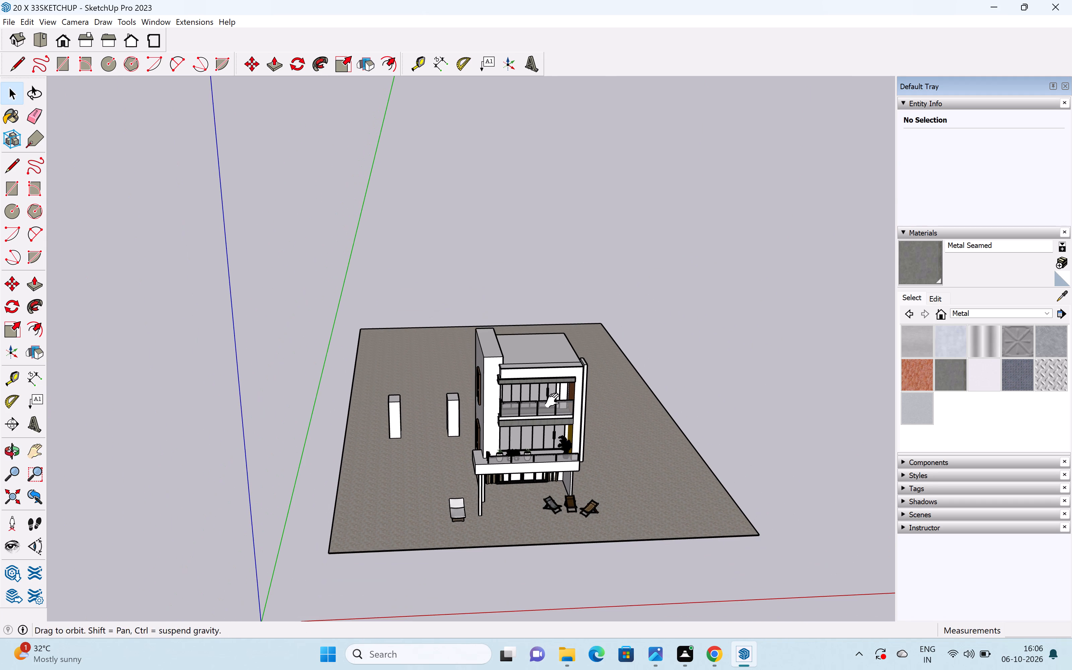
pyautogui.keyDown('shift'); pyautogui.moveTo(552, 400); pyautogui.dragTo(536, 405, button='middle'); pyautogui.keyUp('shift')
pyautogui.scroll(-9, 726, 359)
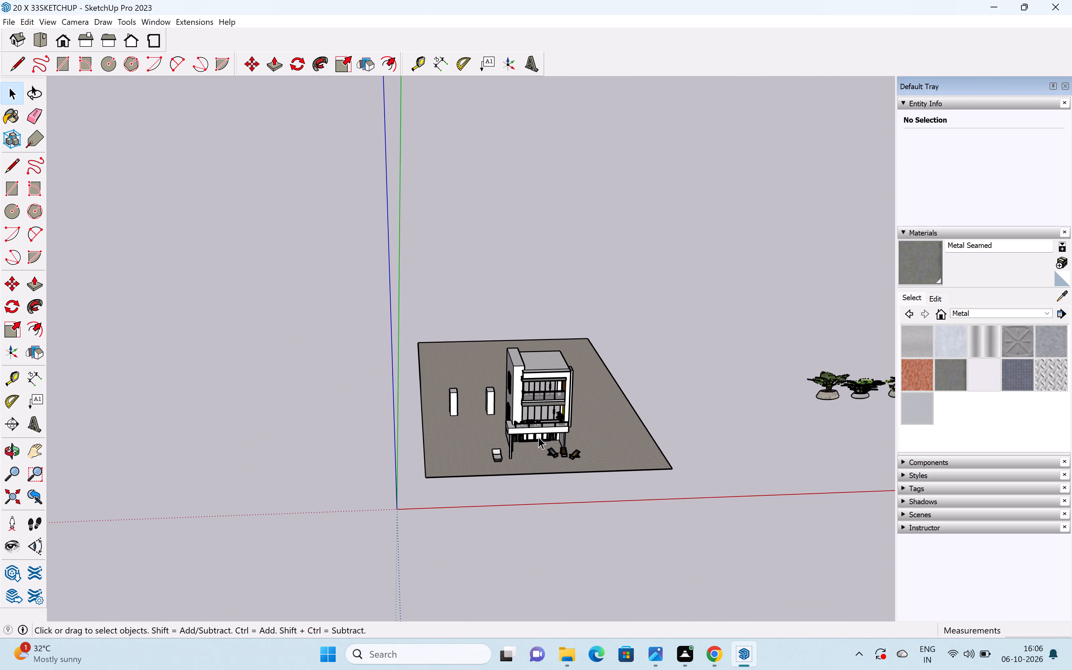
pyautogui.scroll(8, 538, 437)
pyautogui.moveTo(546, 425); pyautogui.dragTo(544, 359, button='middle')
pyautogui.scroll(15, 540, 377)
pyautogui.scroll(5, 525, 431)
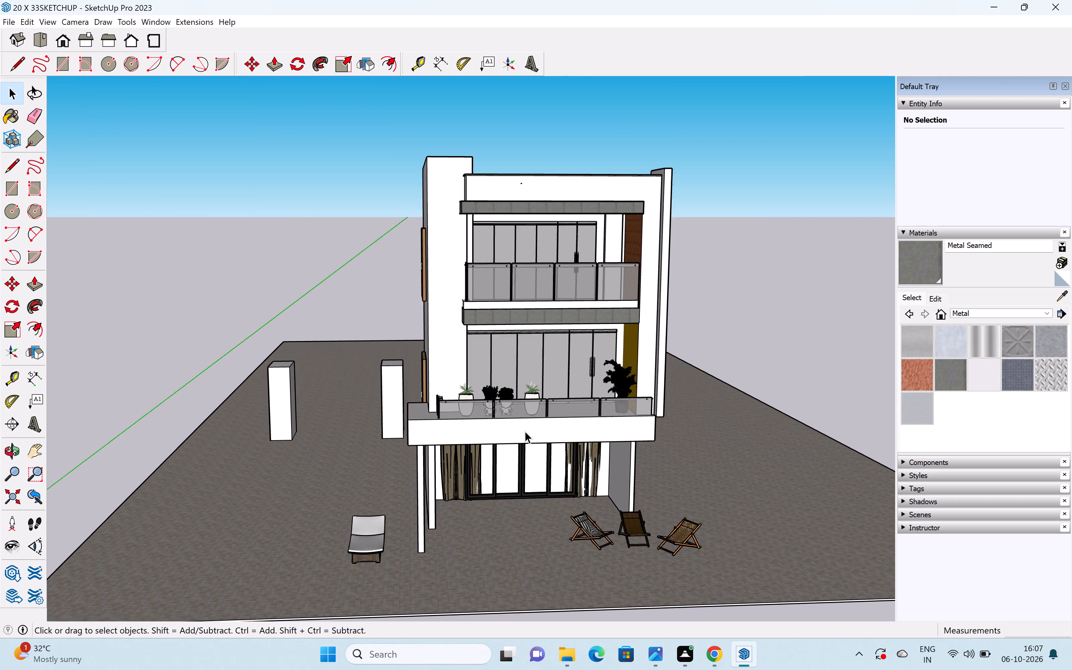
pyautogui.scroll(3, 525, 431)
pyautogui.scroll(-2, 484, 379)
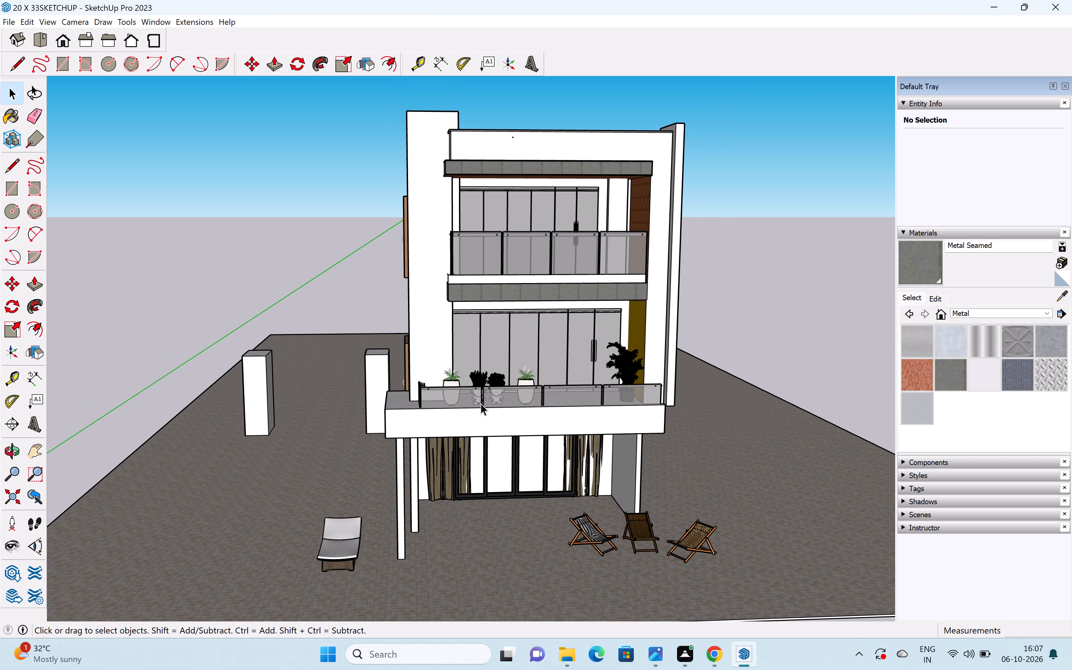
pyautogui.moveTo(481, 403); pyautogui.dragTo(524, 332, button='middle')
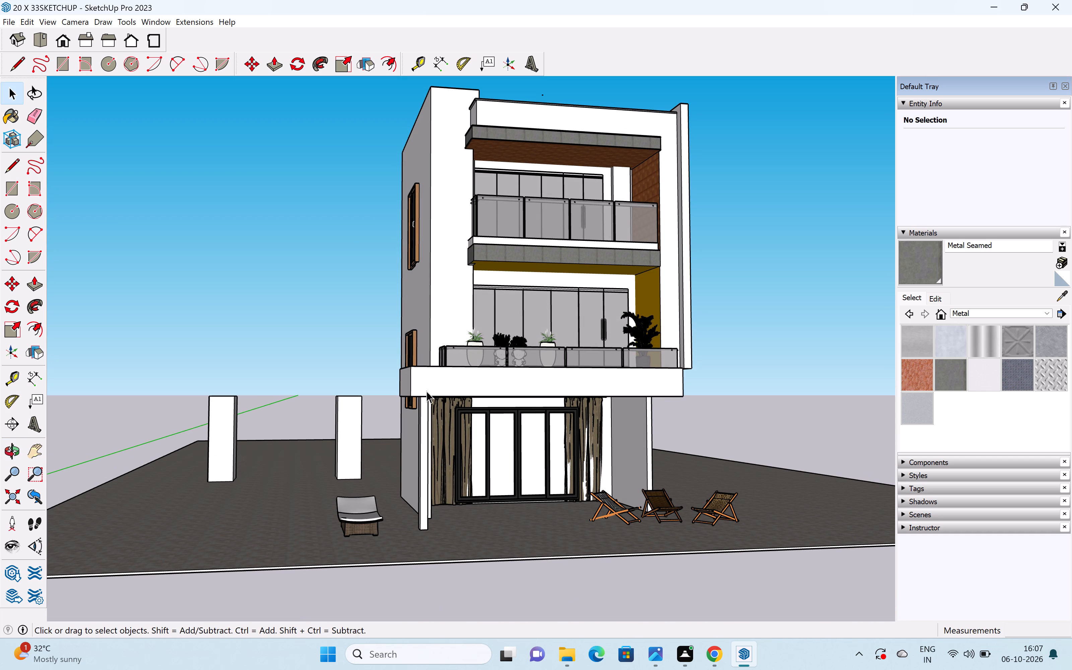
pyautogui.scroll(-2, 462, 391)
pyautogui.moveTo(563, 415); pyautogui.dragTo(470, 455, button='middle')
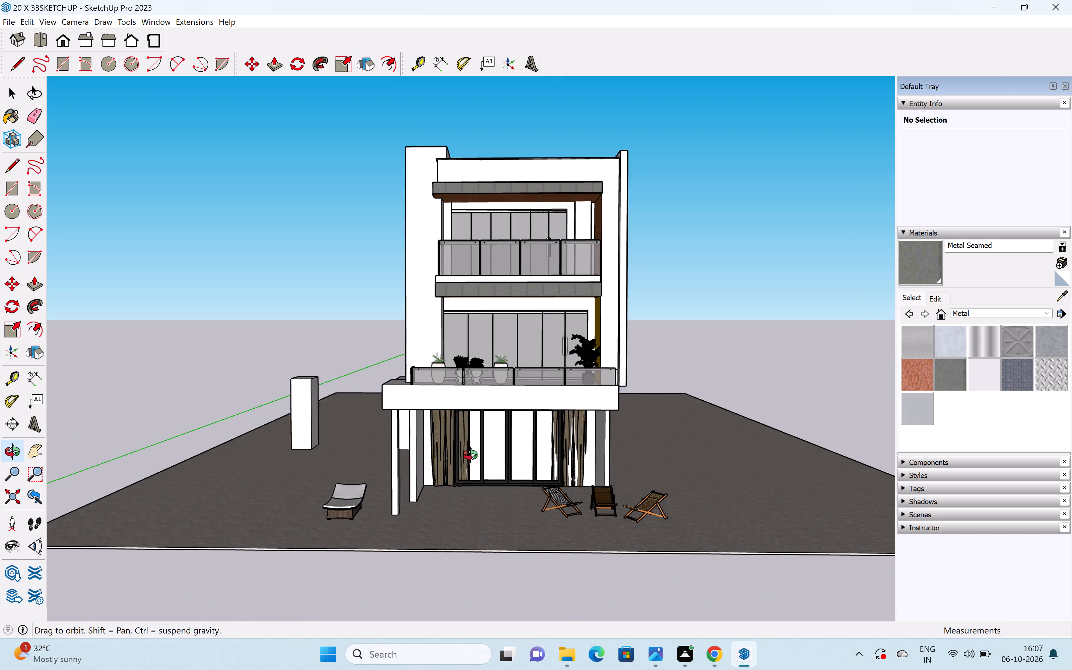
pyautogui.moveTo(470, 455); pyautogui.dragTo(471, 456, button='middle')
pyautogui.scroll(10, 434, 486)
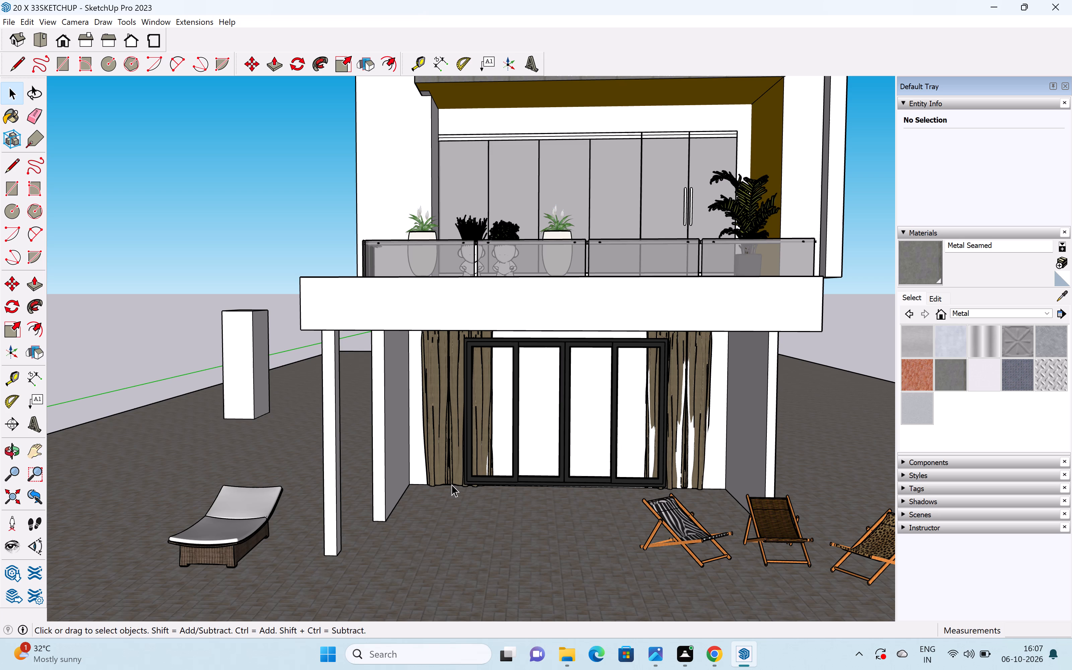
pyautogui.scroll(-8, 472, 479)
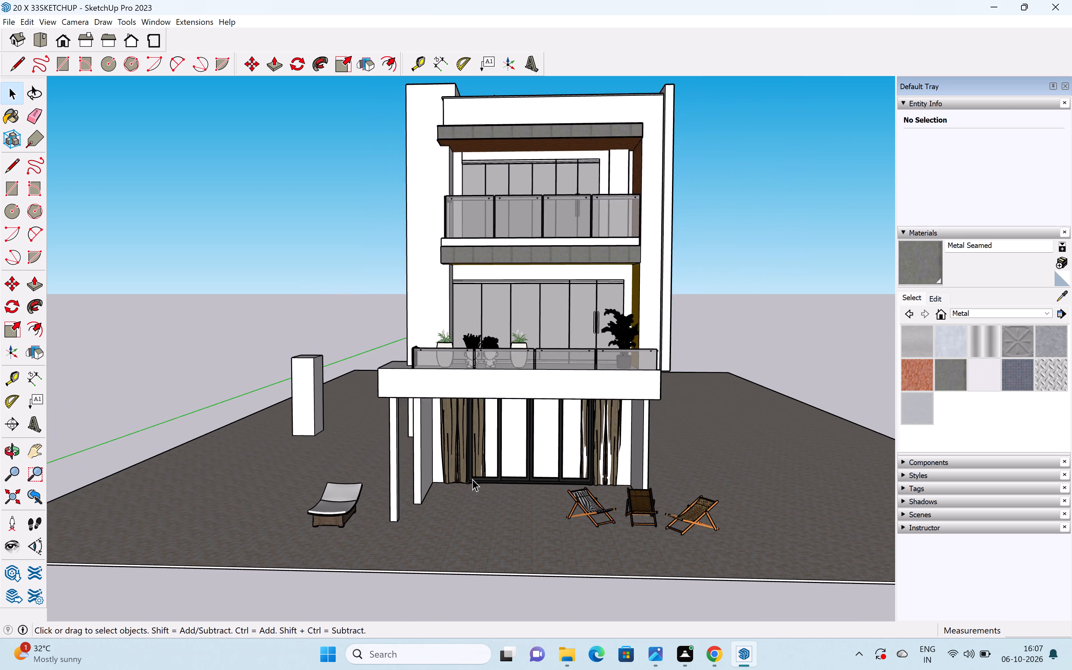
pyautogui.scroll(-6, 473, 479)
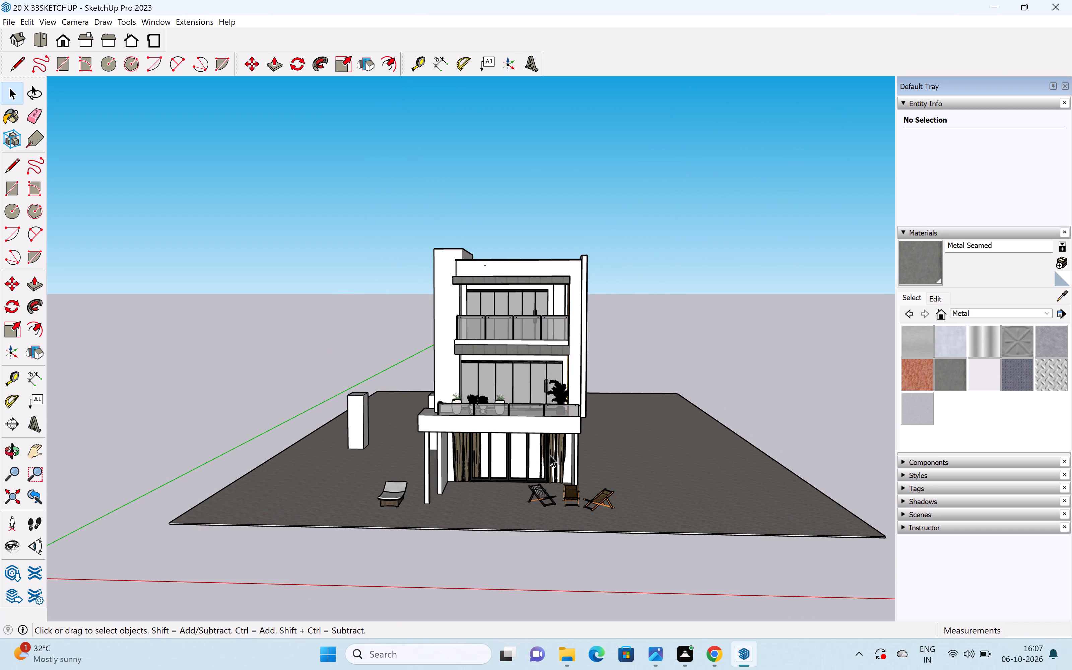
pyautogui.moveTo(544, 463); pyautogui.dragTo(644, 548, button='middle')
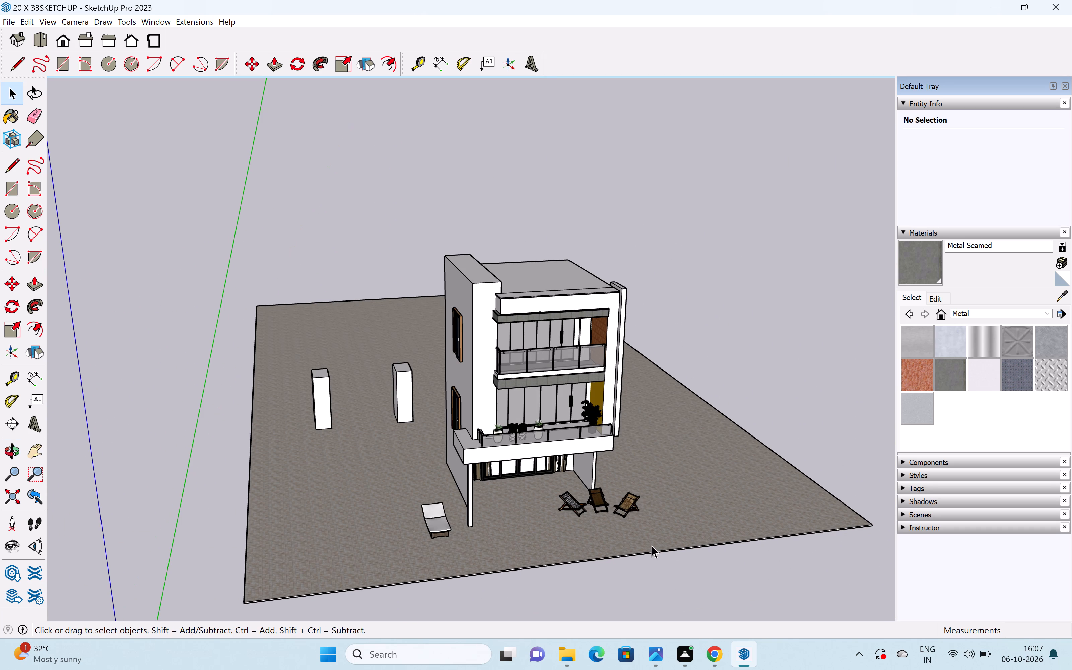
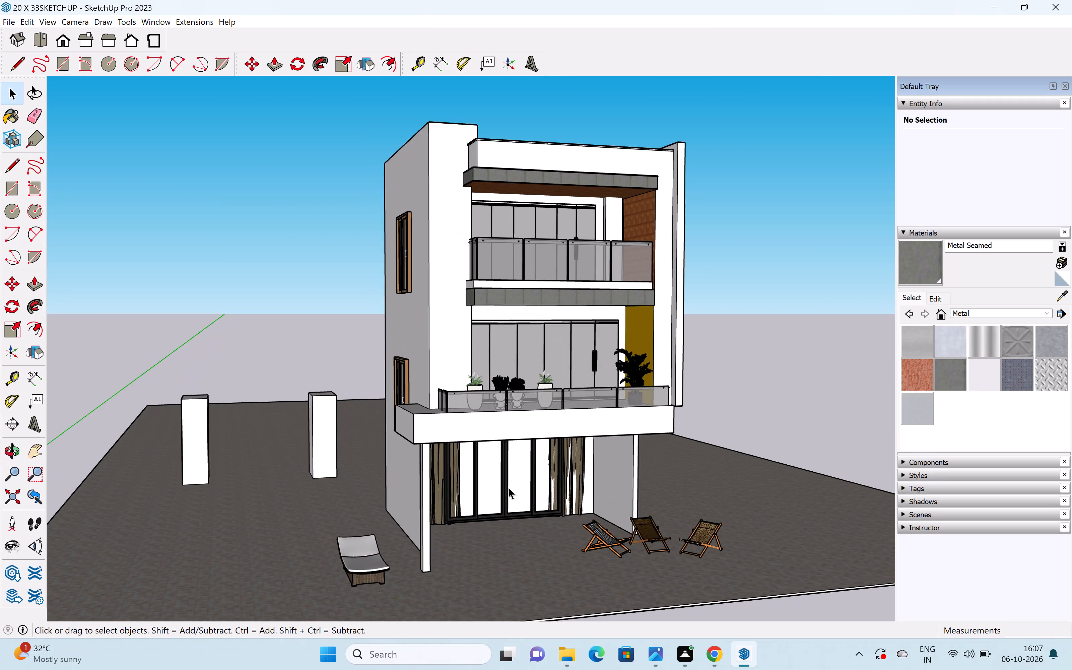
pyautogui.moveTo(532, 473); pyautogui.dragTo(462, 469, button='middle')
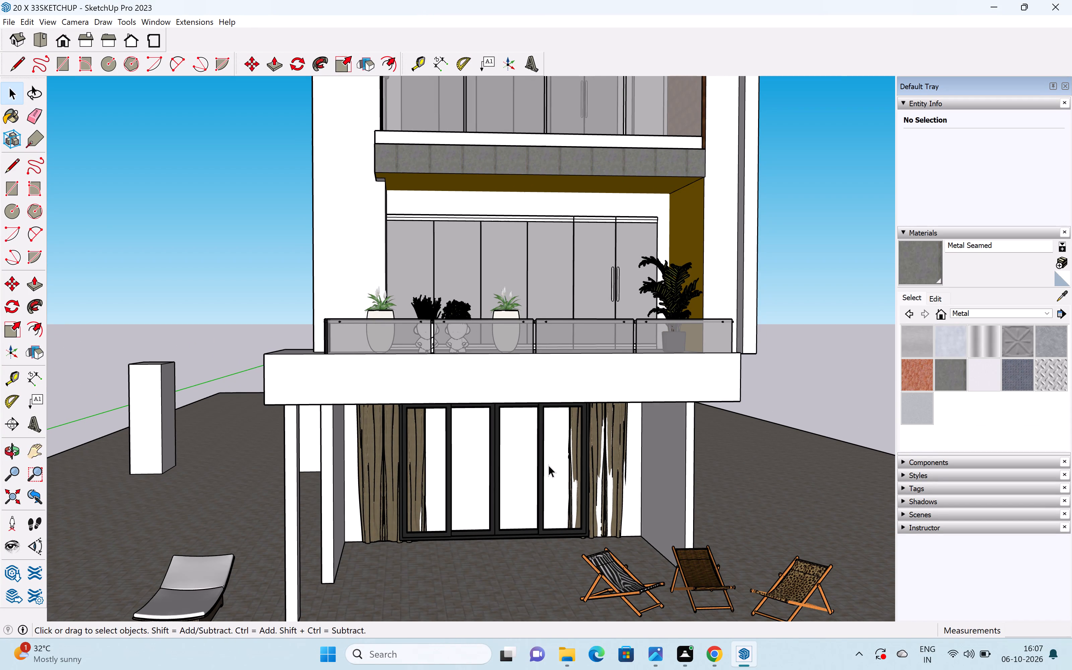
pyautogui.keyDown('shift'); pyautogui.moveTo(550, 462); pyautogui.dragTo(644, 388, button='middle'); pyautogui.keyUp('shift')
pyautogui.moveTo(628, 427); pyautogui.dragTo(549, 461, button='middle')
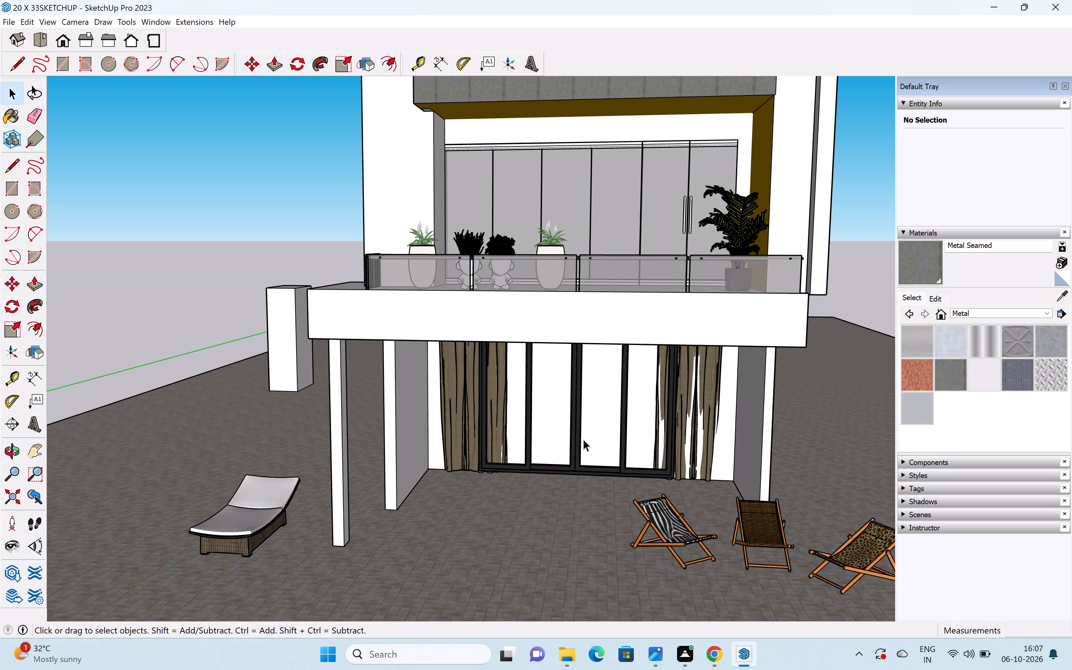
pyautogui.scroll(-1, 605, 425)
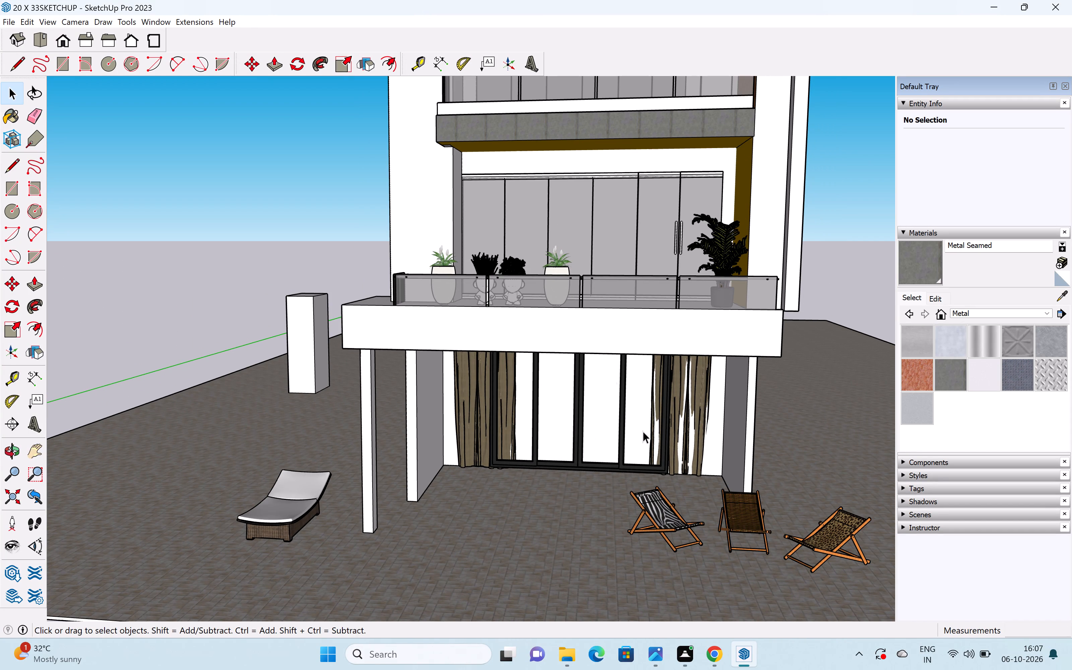
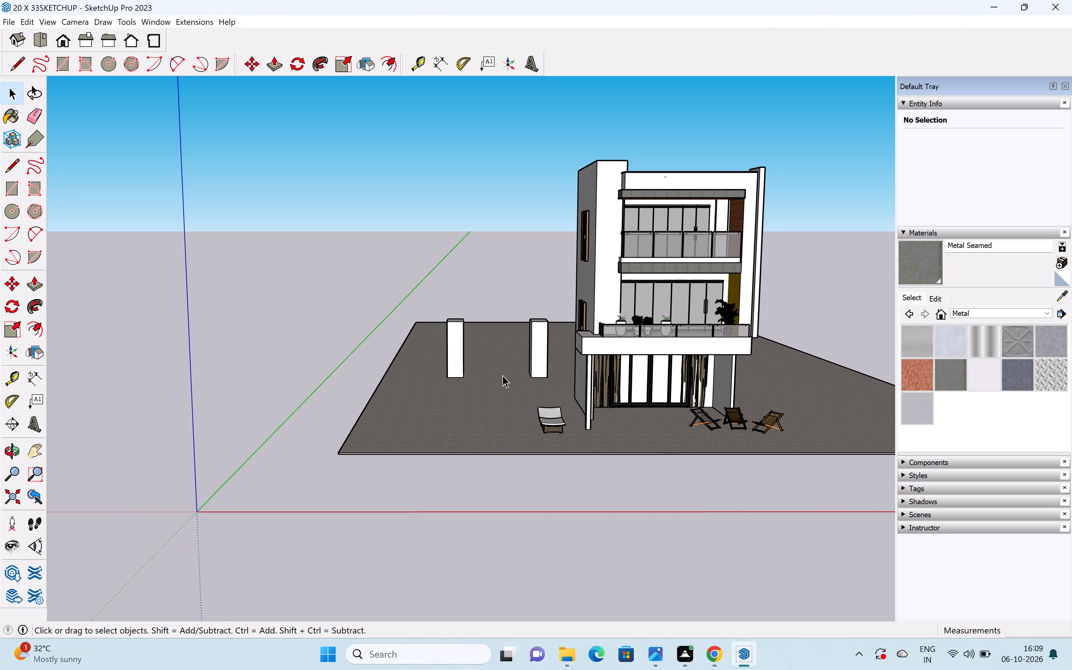
# Draw a rectangle of about 26 sq ft on the paving beside the deck chairs.
pyautogui.moveTo(502, 375); pyautogui.dragTo(525, 380, button='middle')
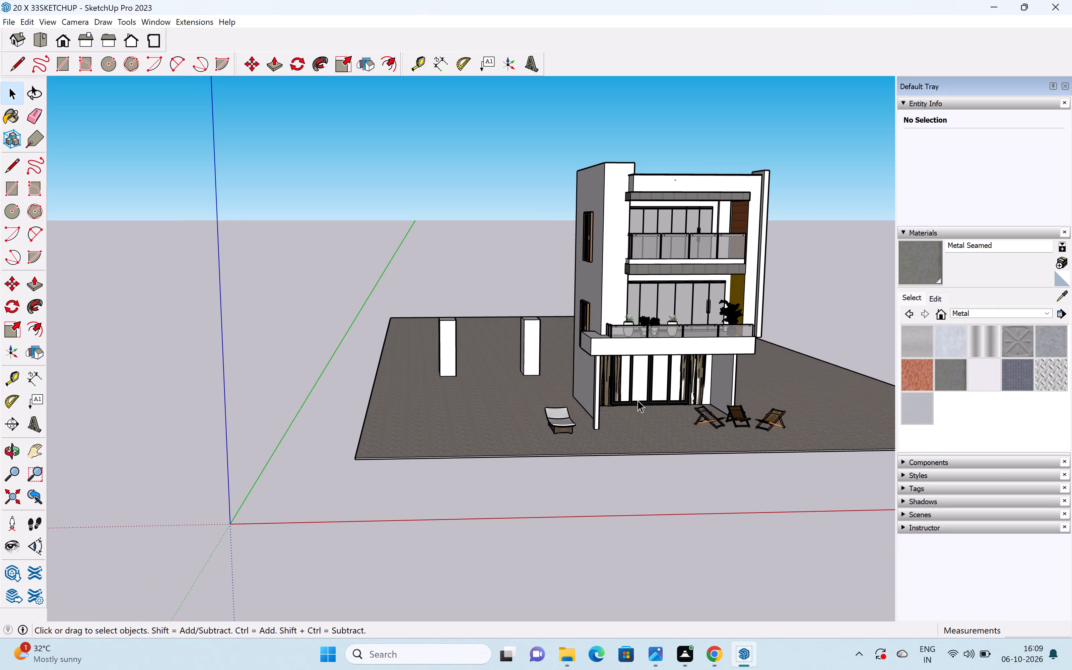
pyautogui.keyDown('shift'); pyautogui.moveTo(633, 398); pyautogui.dragTo(492, 422, button='middle'); pyautogui.keyUp('shift')
pyautogui.scroll(-3, 511, 418)
pyautogui.scroll(3, 640, 427)
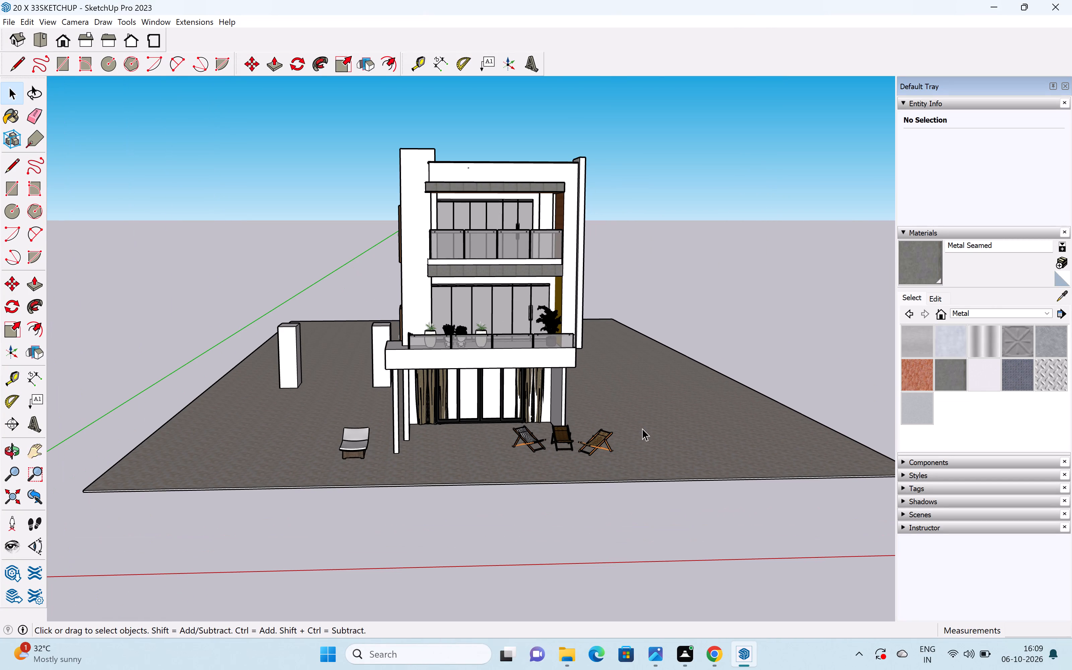
pyautogui.press('r')
pyautogui.click(653, 445)
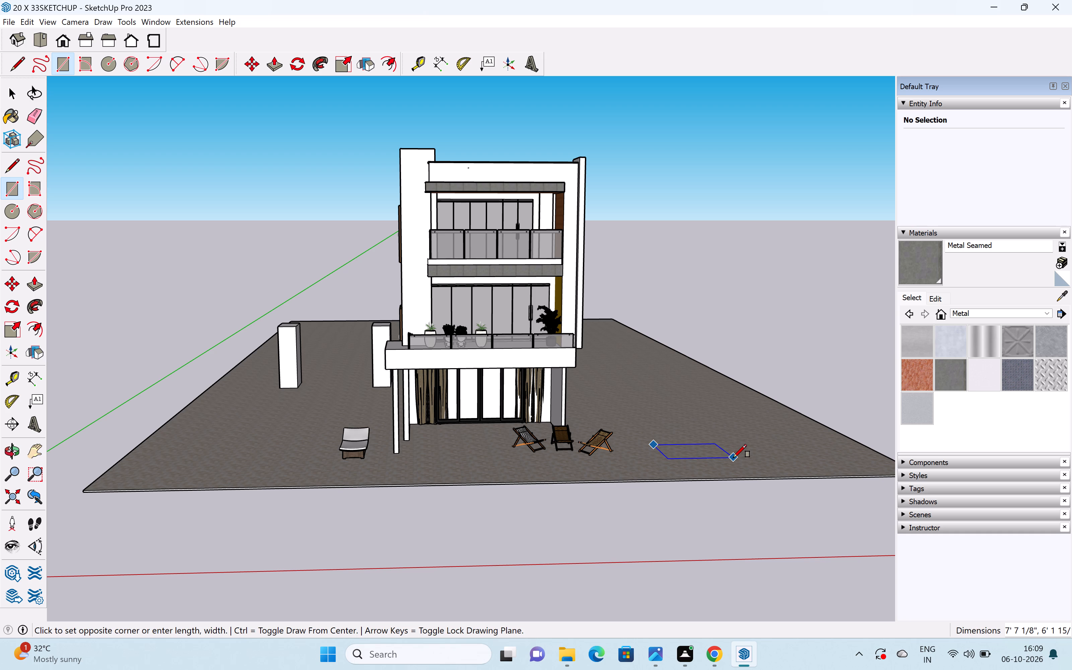
pyautogui.scroll(4, 735, 444)
pyautogui.moveTo(724, 452); pyautogui.dragTo(653, 538, button='middle')
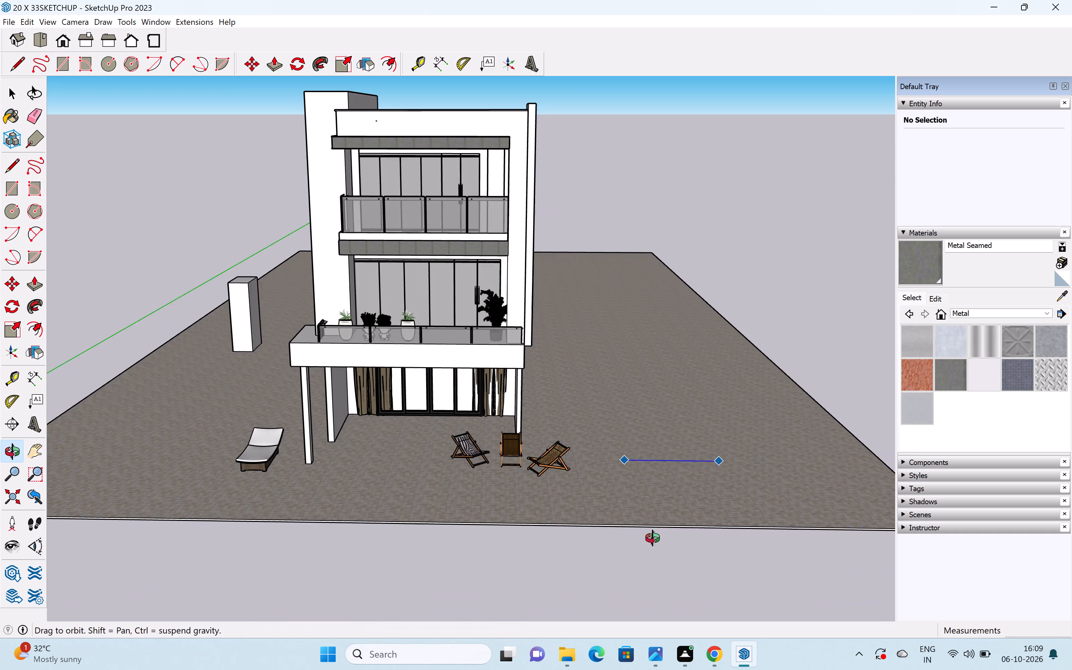
pyautogui.moveTo(653, 538); pyautogui.dragTo(653, 537, button='middle')
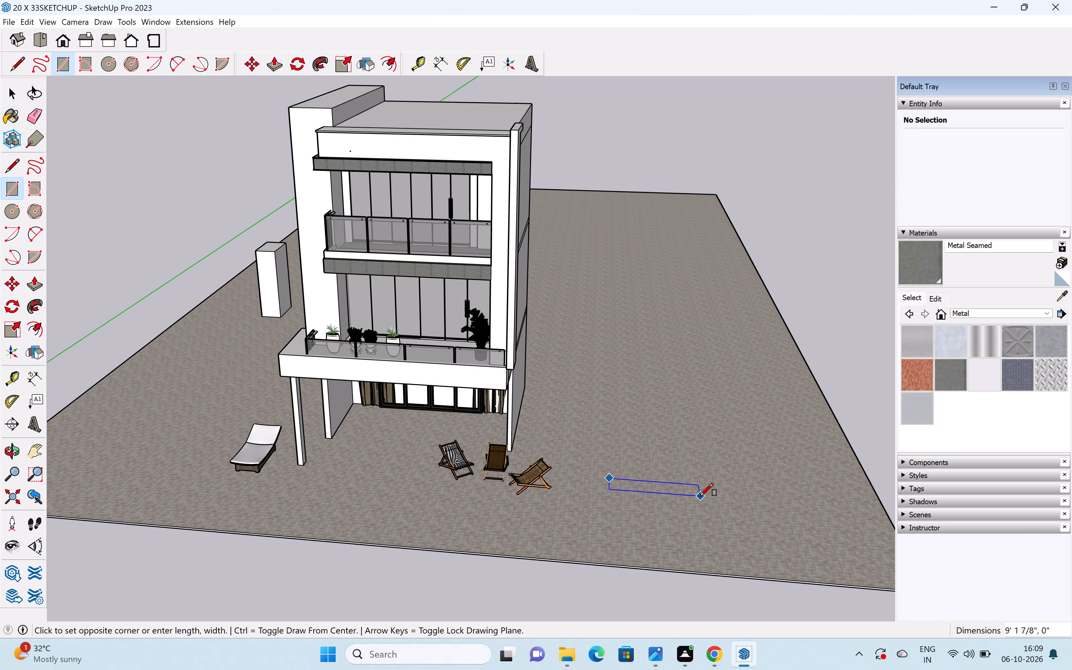
pyautogui.click(695, 503)
pyautogui.press('space')
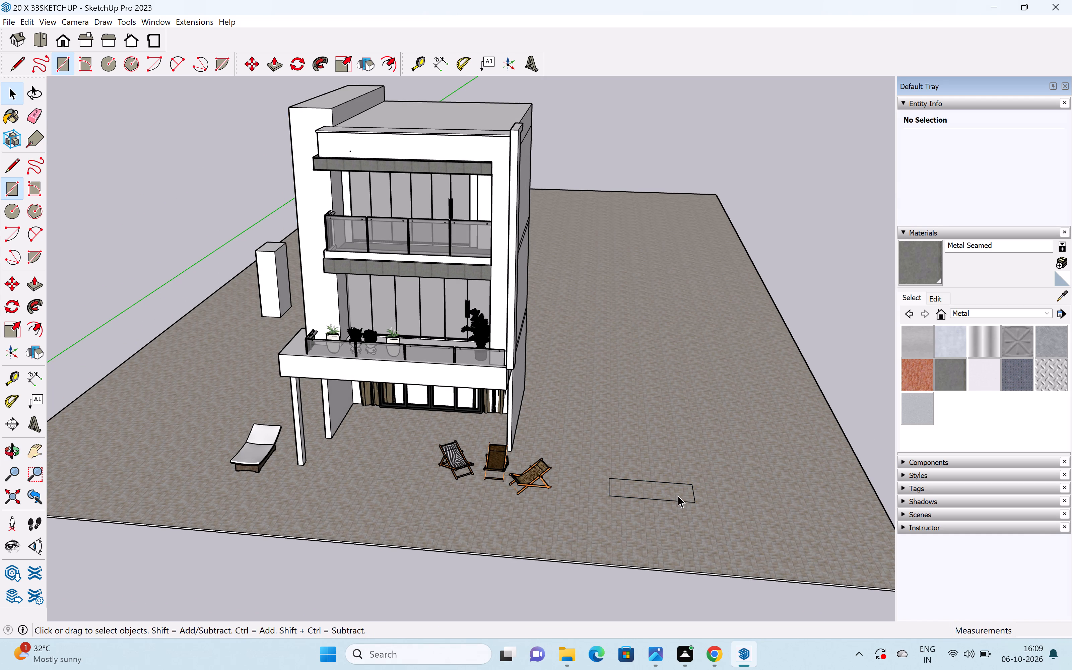
# Group the new rectangle's face and edges.
pyautogui.doubleClick(678, 493)
pyautogui.rightClick(678, 493)
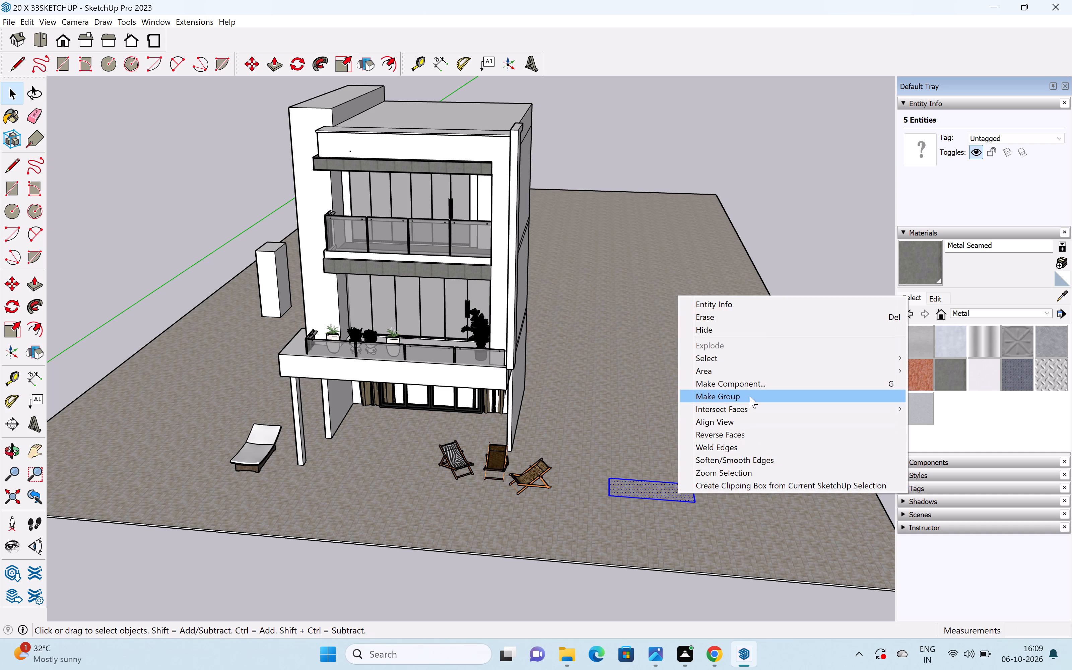
pyautogui.click(750, 396)
# Inside the rectangle's group, Push/Pull the face up 6" into a slab and leave the group.
pyautogui.doubleClick(650, 493)
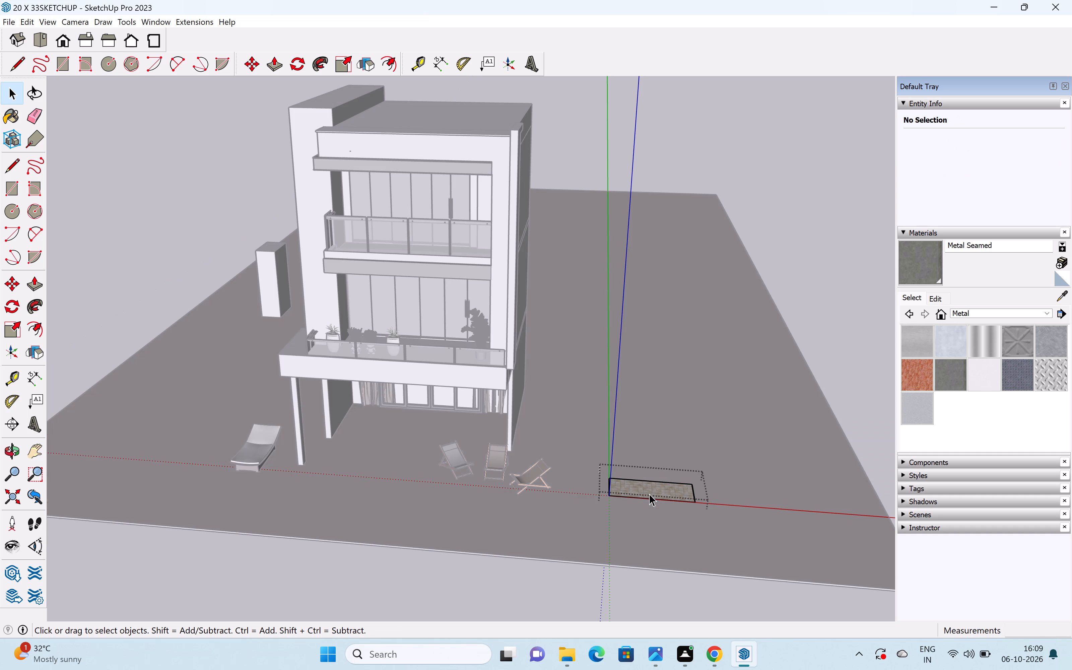
pyautogui.press('p')
pyautogui.moveTo(658, 483); pyautogui.dragTo(660, 479)
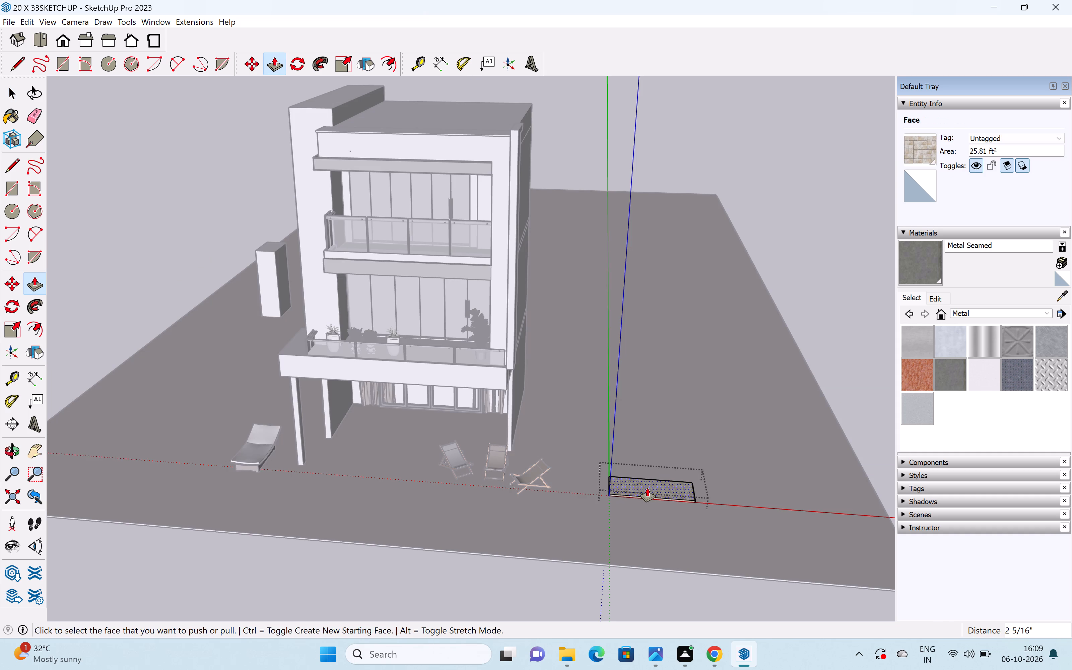
pyautogui.hotkey('ctrl', 'z')
pyautogui.scroll(3, 648, 487)
pyautogui.moveTo(649, 485); pyautogui.dragTo(665, 460)
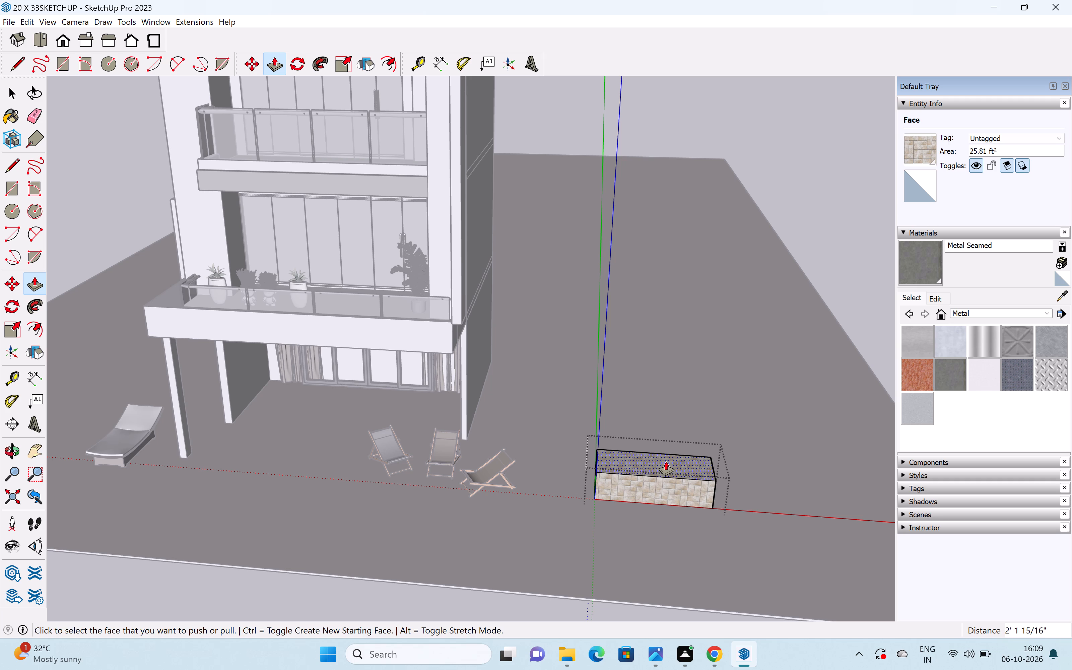
pyautogui.write('6"')
pyautogui.press('Return')
pyautogui.press('space')
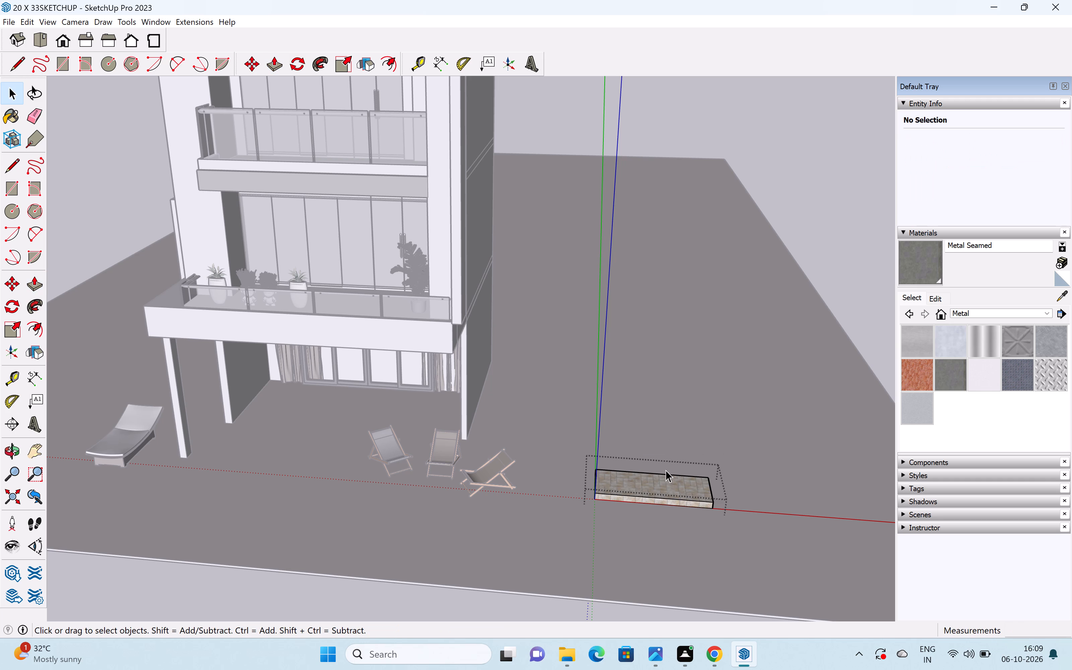
pyautogui.click(645, 485)
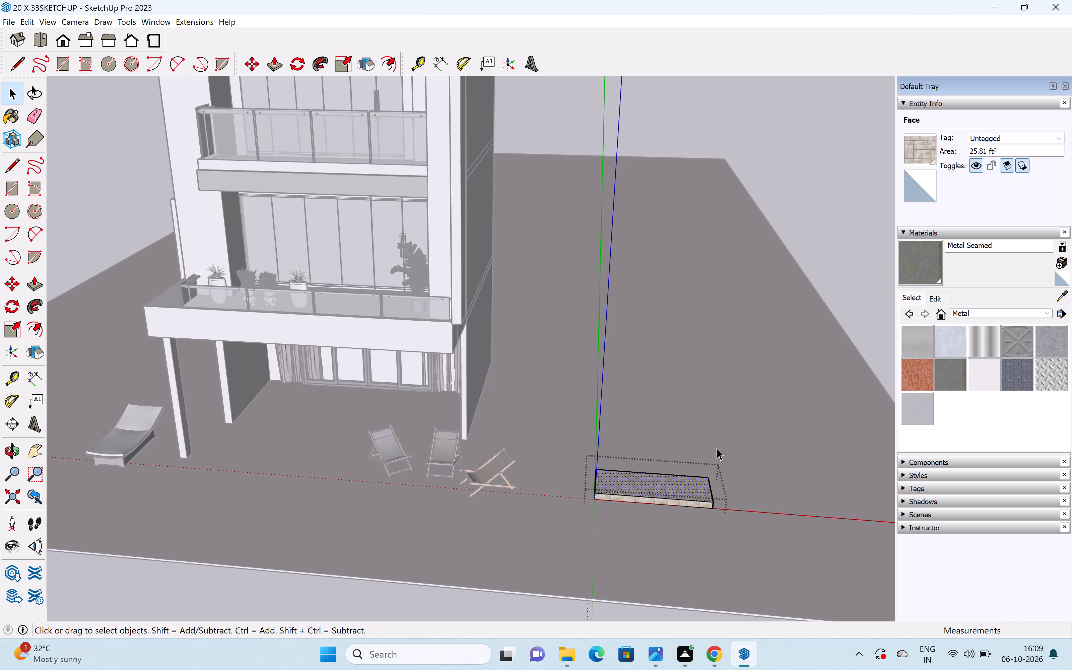
pyautogui.doubleClick(837, 313)
# Copy the slab from its bottom front corner to its top rear corner, about 3' 3 1/4" away, as a second stair step.
pyautogui.click(652, 498)
pyautogui.scroll(4, 652, 498)
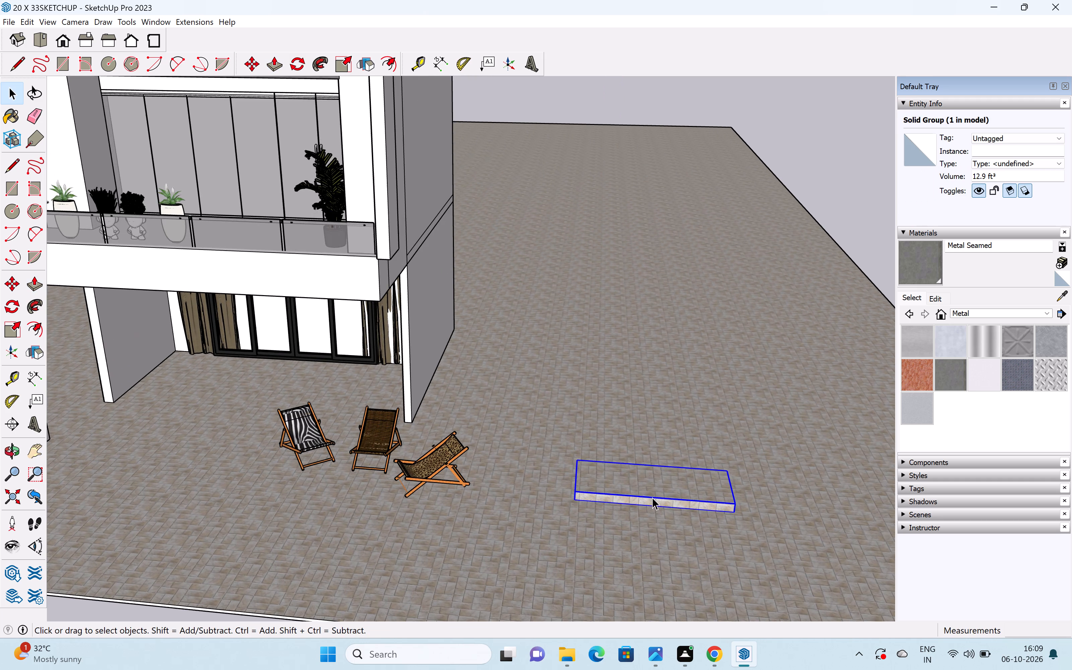
pyautogui.moveTo(652, 497); pyautogui.dragTo(673, 467, button='middle')
pyautogui.scroll(1, 653, 489)
pyautogui.press('m')
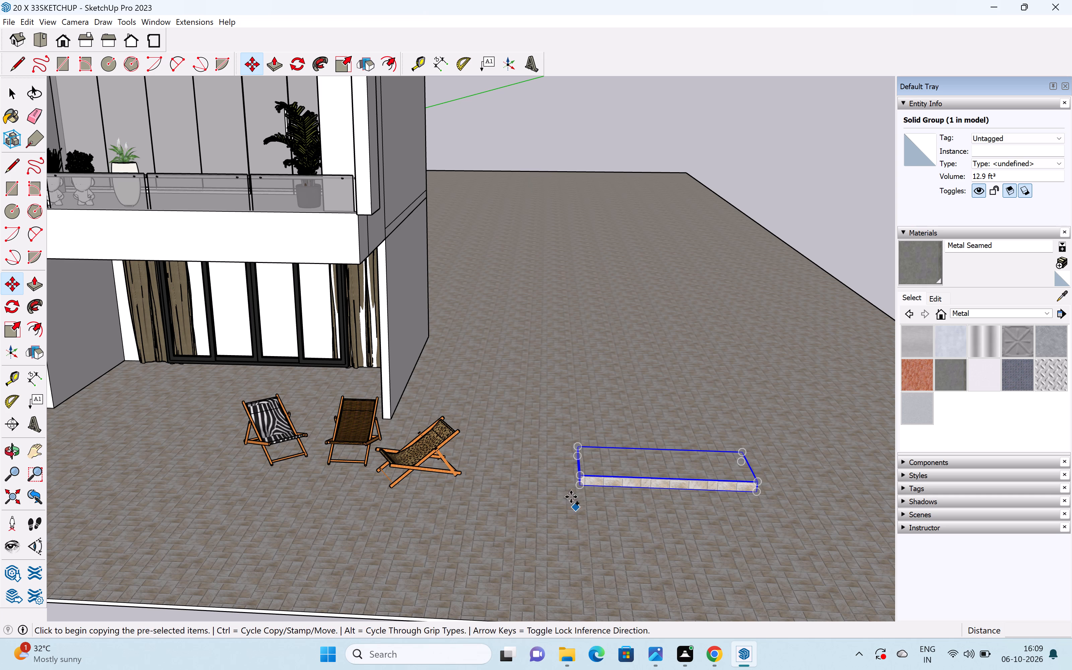
pyautogui.click(580, 487)
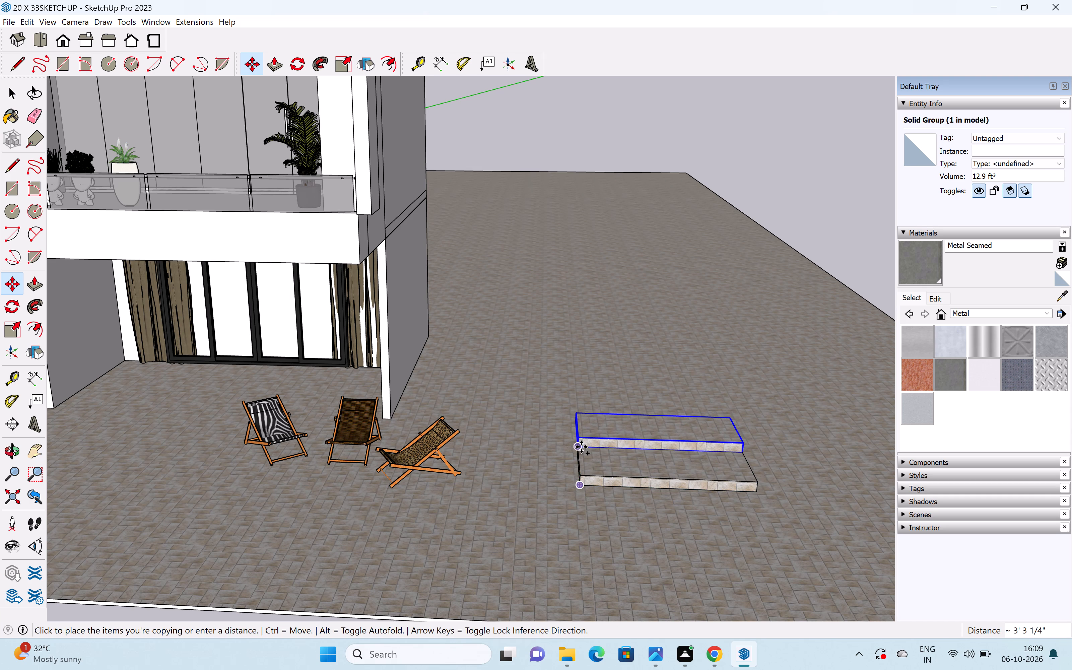
pyautogui.click(582, 447)
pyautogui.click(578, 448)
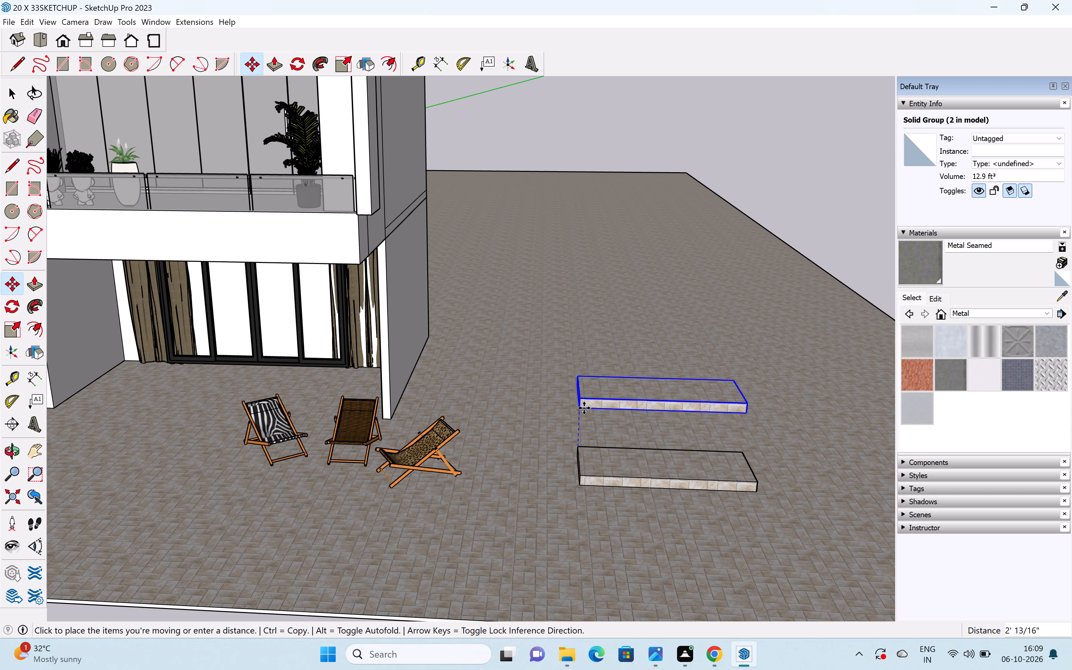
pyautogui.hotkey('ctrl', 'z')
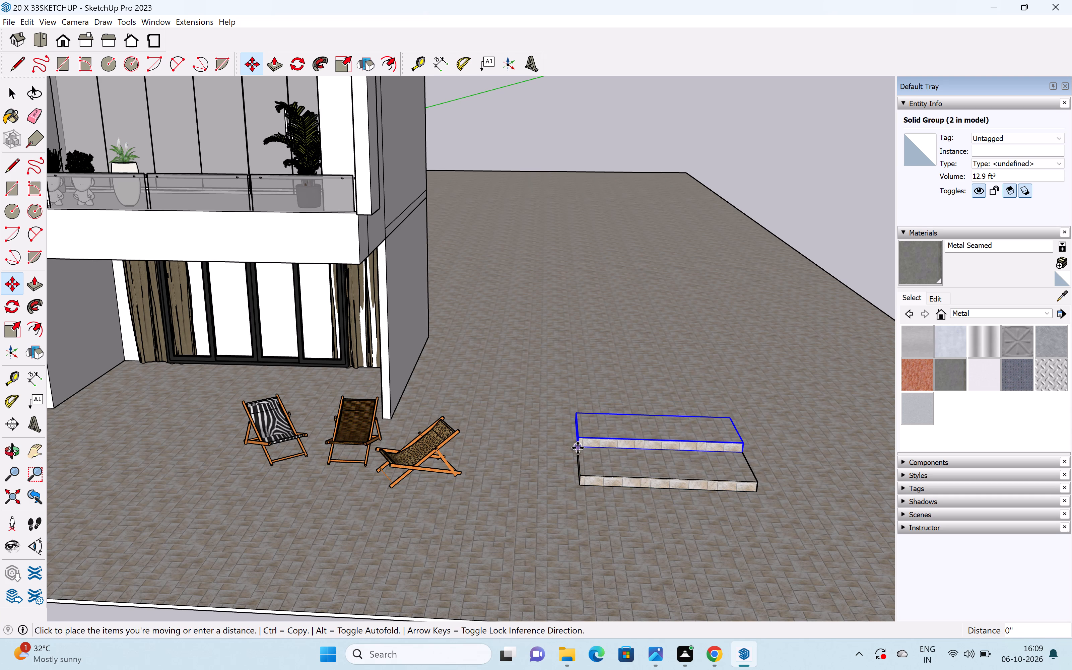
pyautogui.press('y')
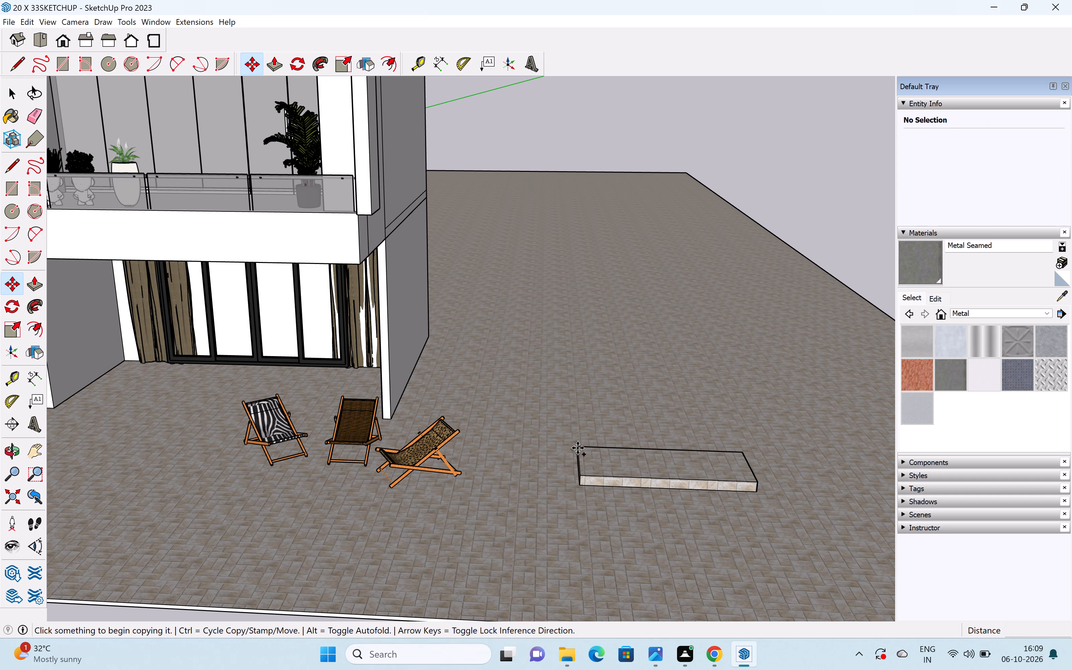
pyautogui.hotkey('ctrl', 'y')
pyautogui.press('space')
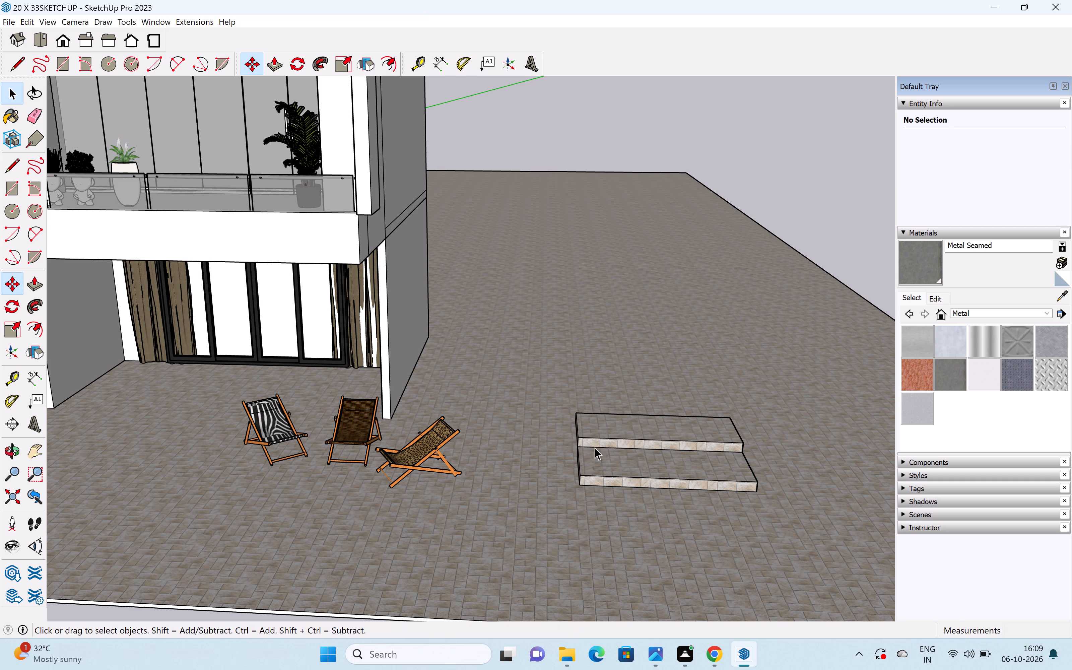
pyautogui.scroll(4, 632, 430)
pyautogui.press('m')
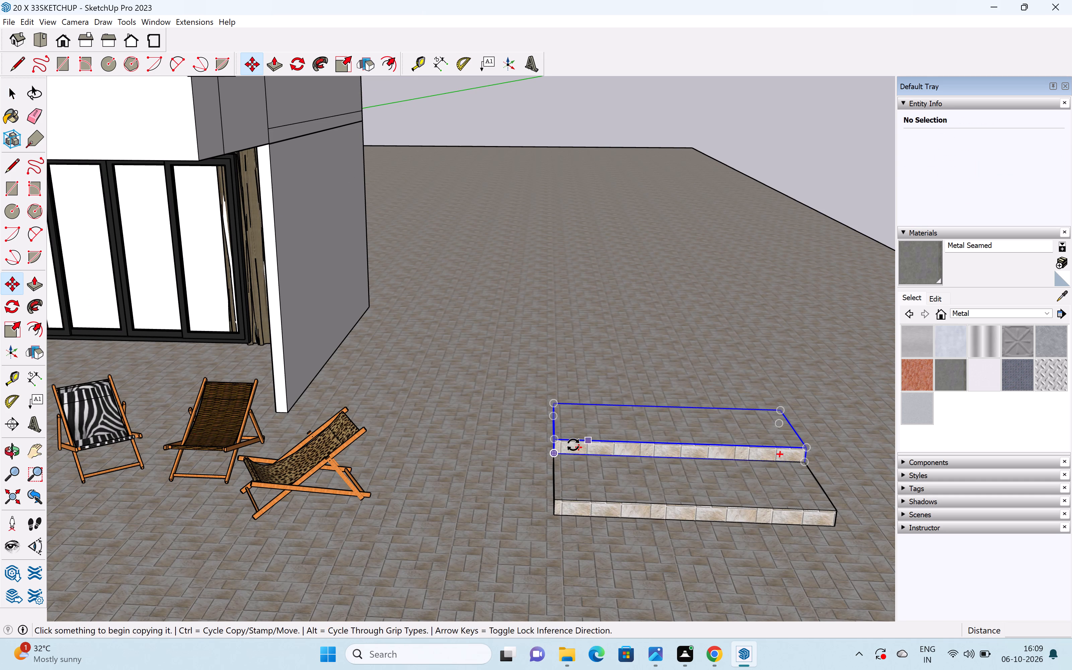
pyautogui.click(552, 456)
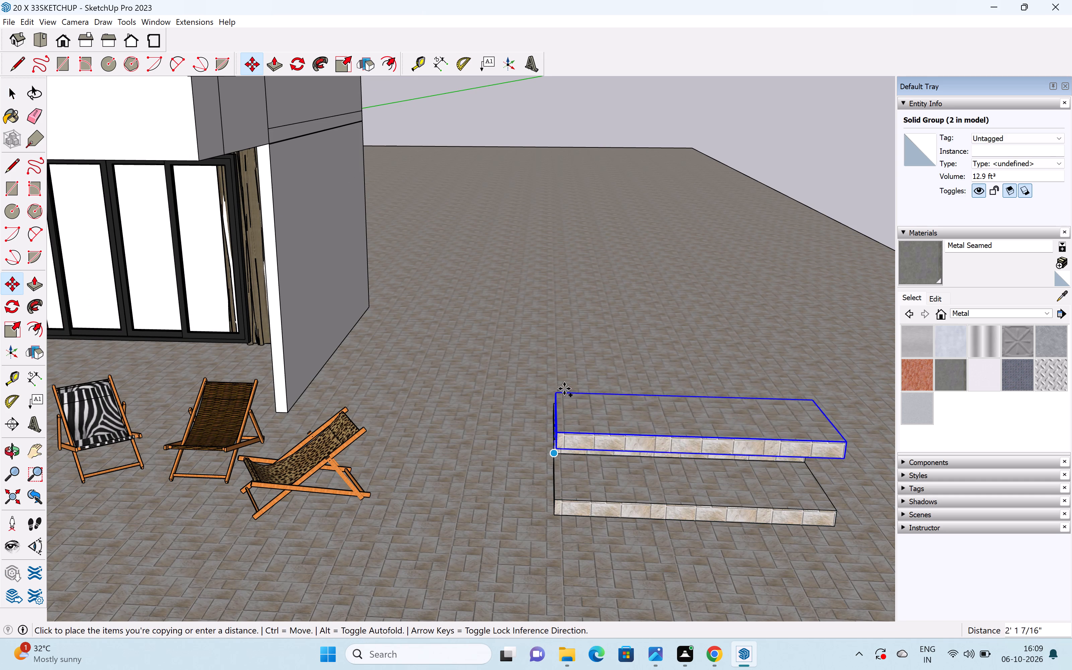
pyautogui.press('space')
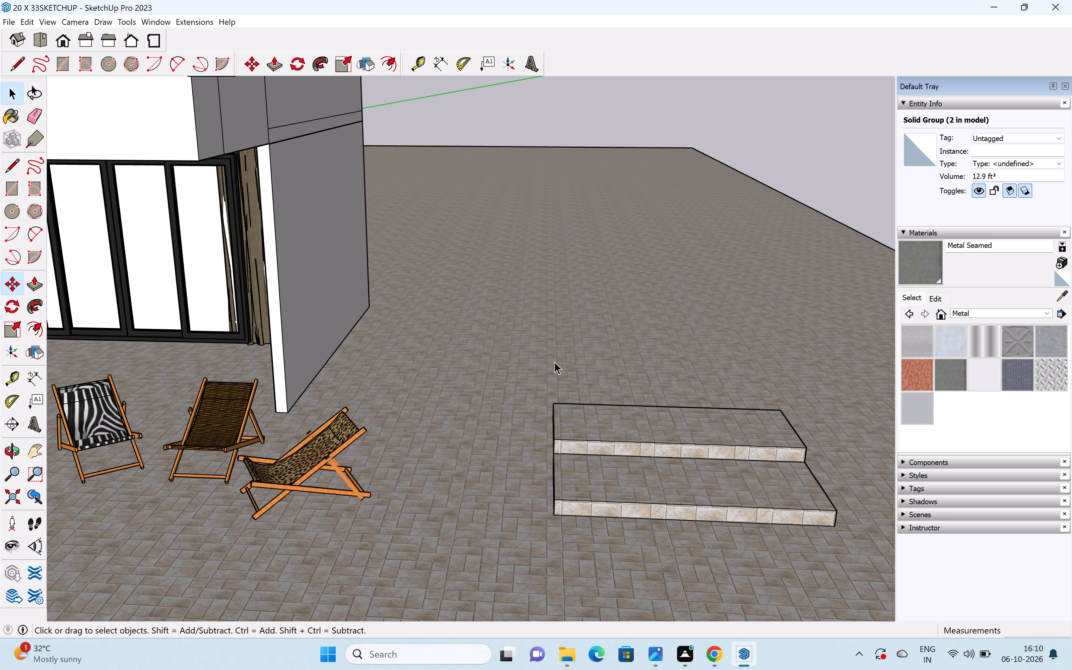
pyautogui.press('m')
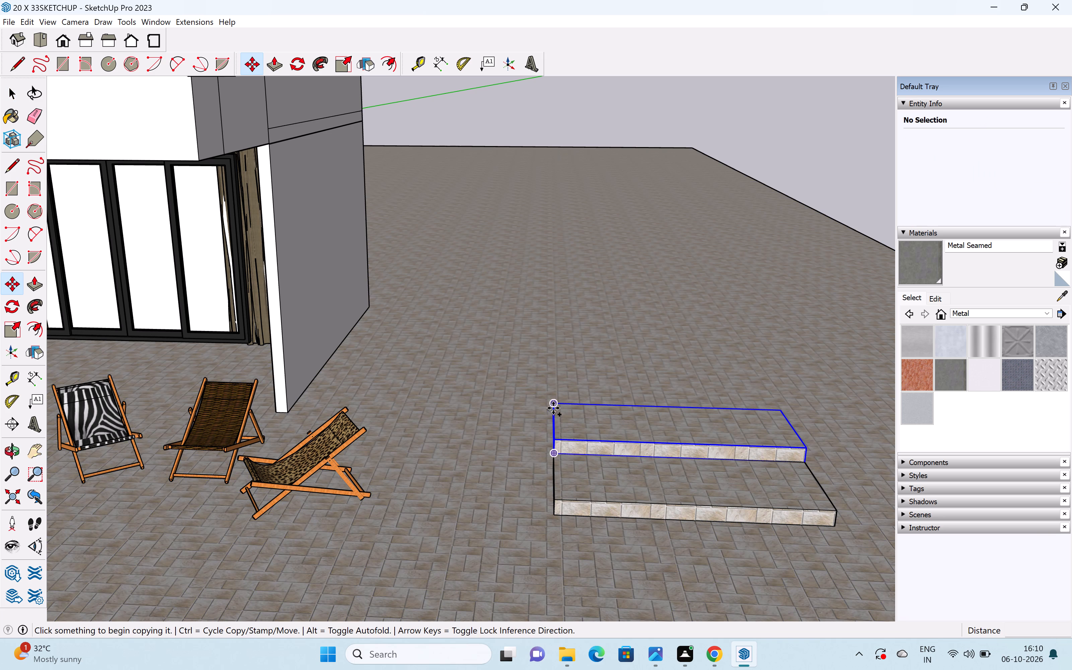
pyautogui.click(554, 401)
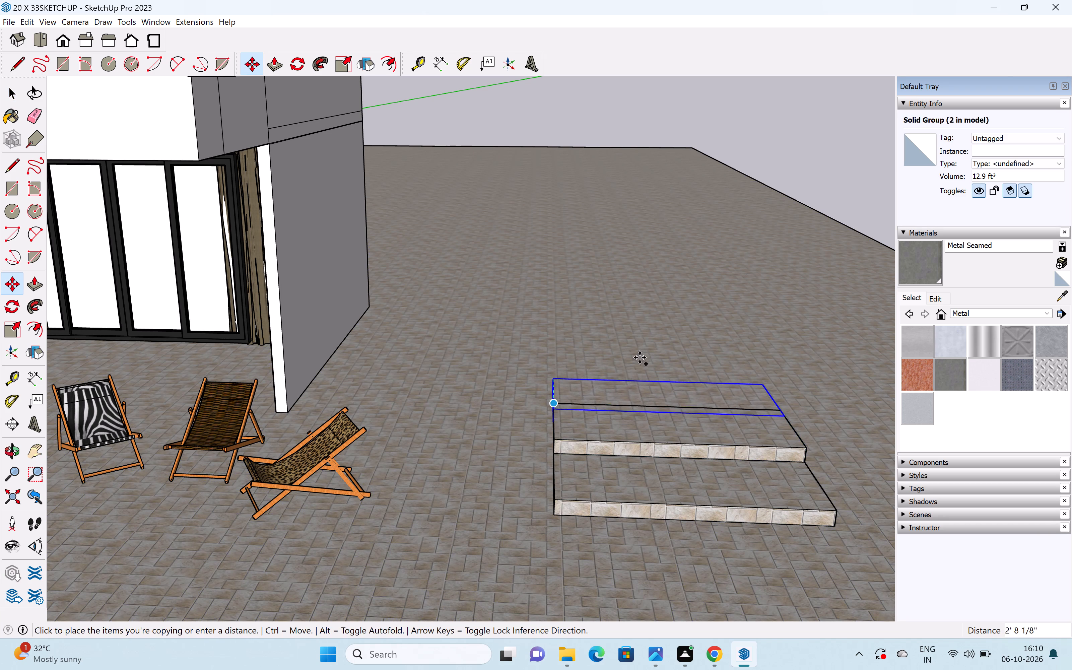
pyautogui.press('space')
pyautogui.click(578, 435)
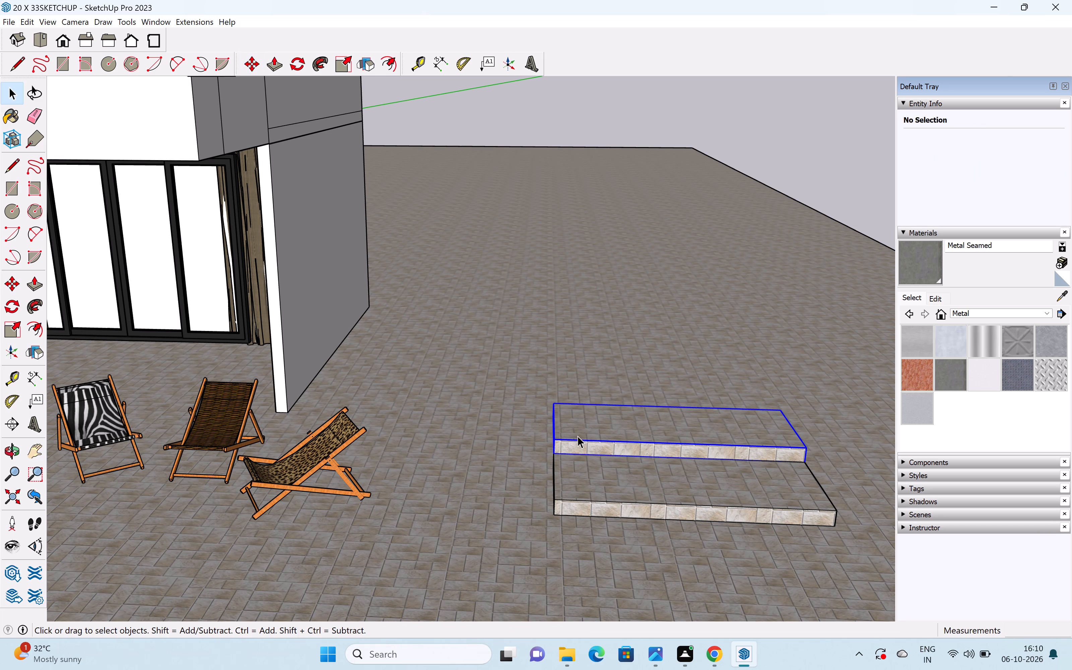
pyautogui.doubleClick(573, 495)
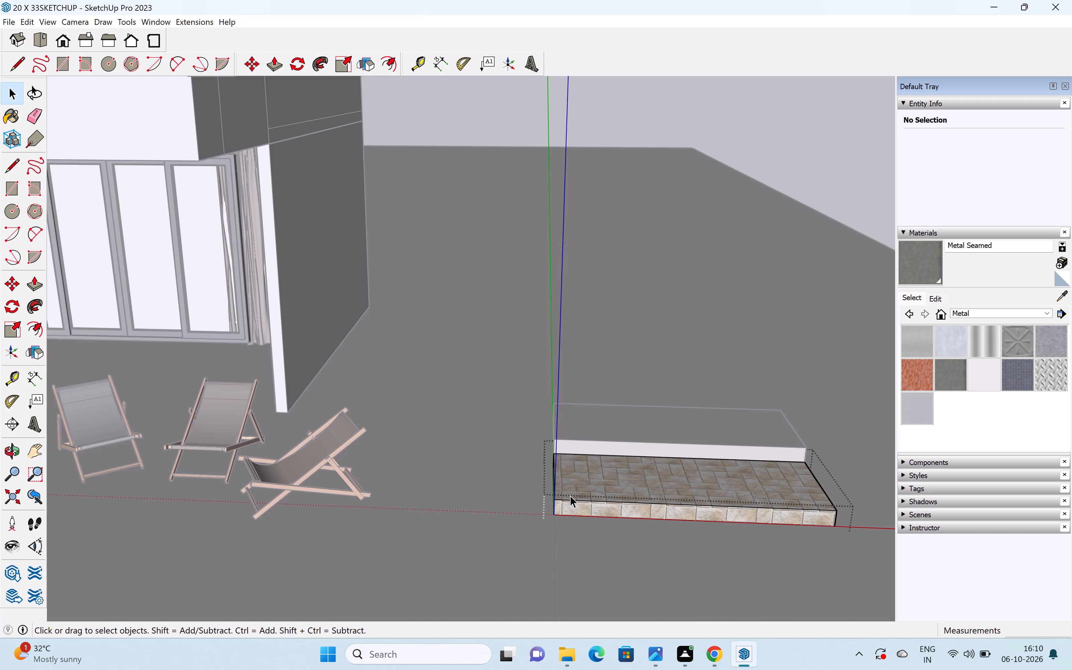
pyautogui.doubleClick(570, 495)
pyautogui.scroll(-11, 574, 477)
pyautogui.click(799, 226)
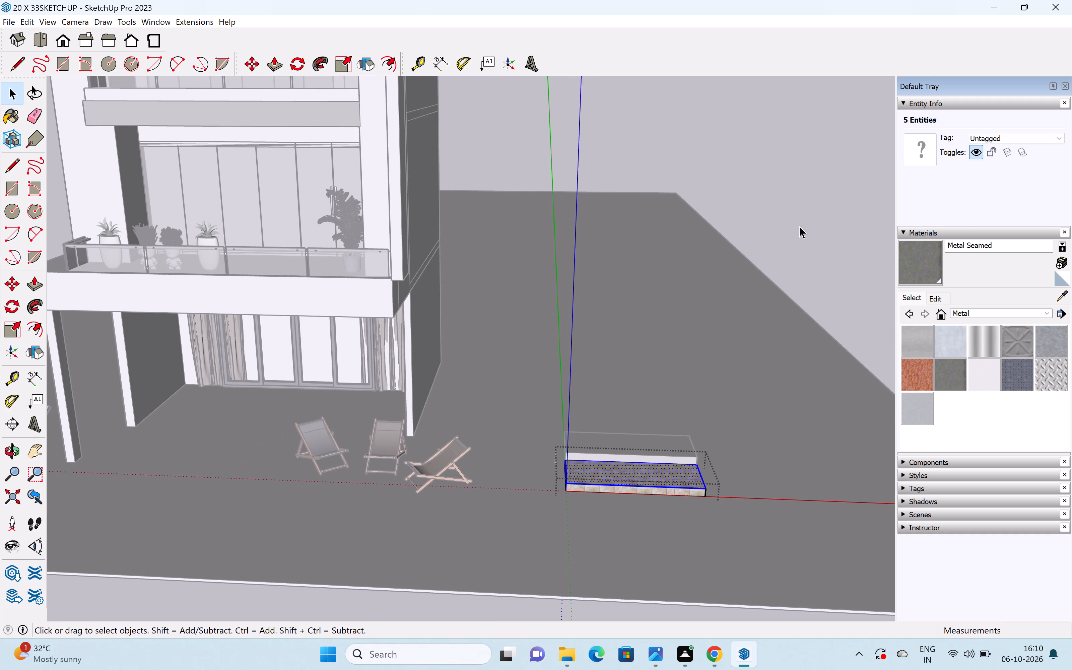
# Inside the upper slab's group, copy its geometry three times, each from bottom front to top rear corner, to continue the stair upward.
pyautogui.scroll(6, 651, 460)
pyautogui.tripleClick(647, 454)
pyautogui.click(647, 454)
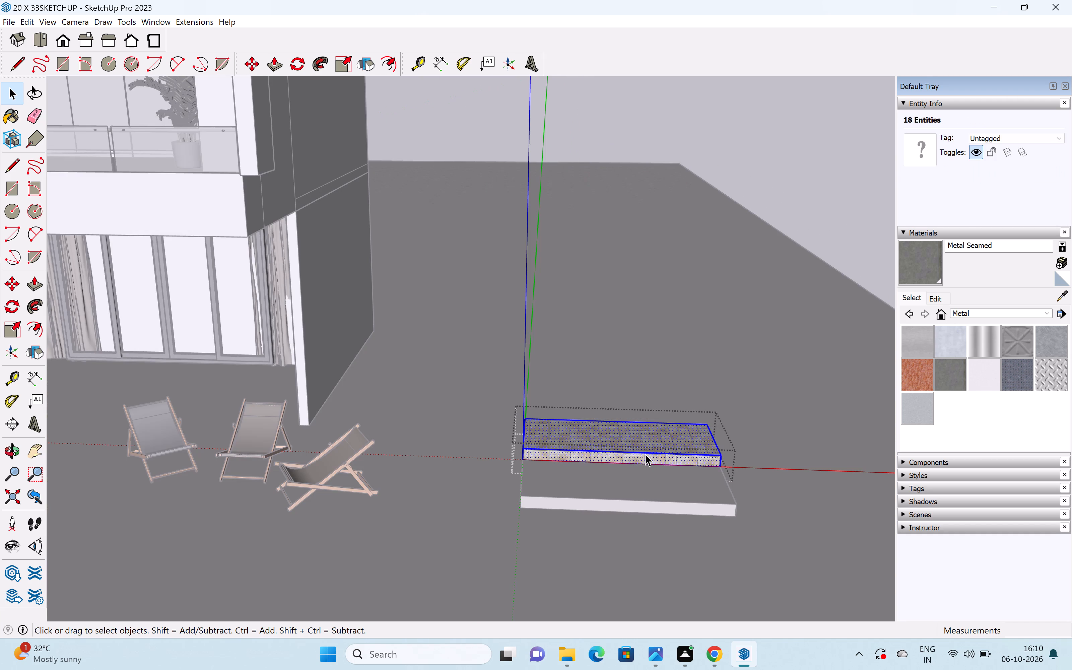
pyautogui.press('m')
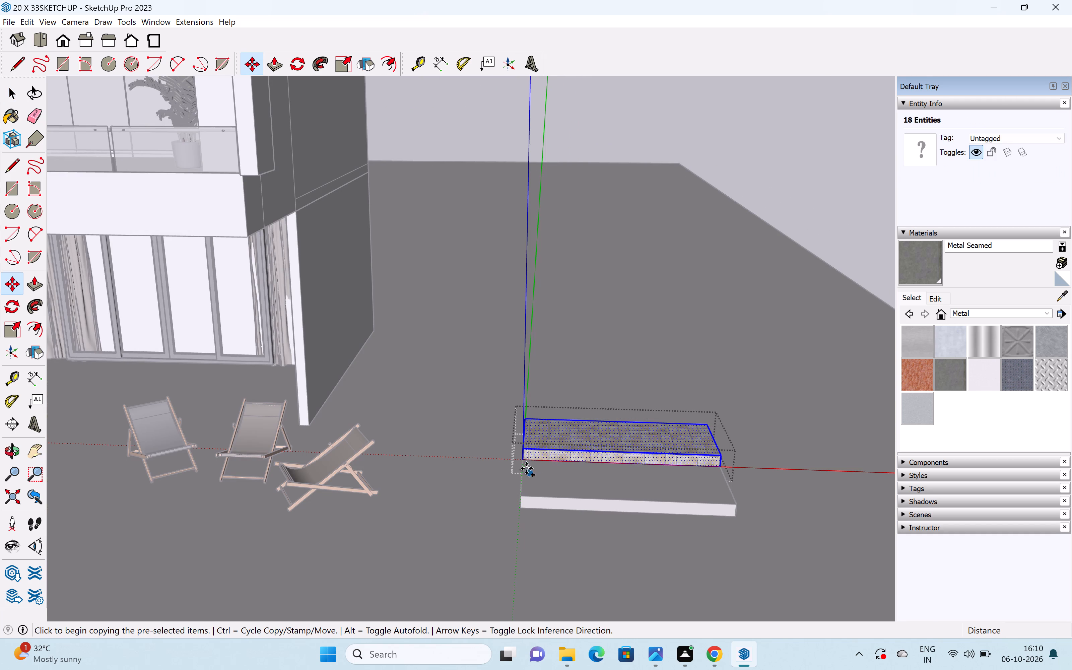
pyautogui.click(523, 461)
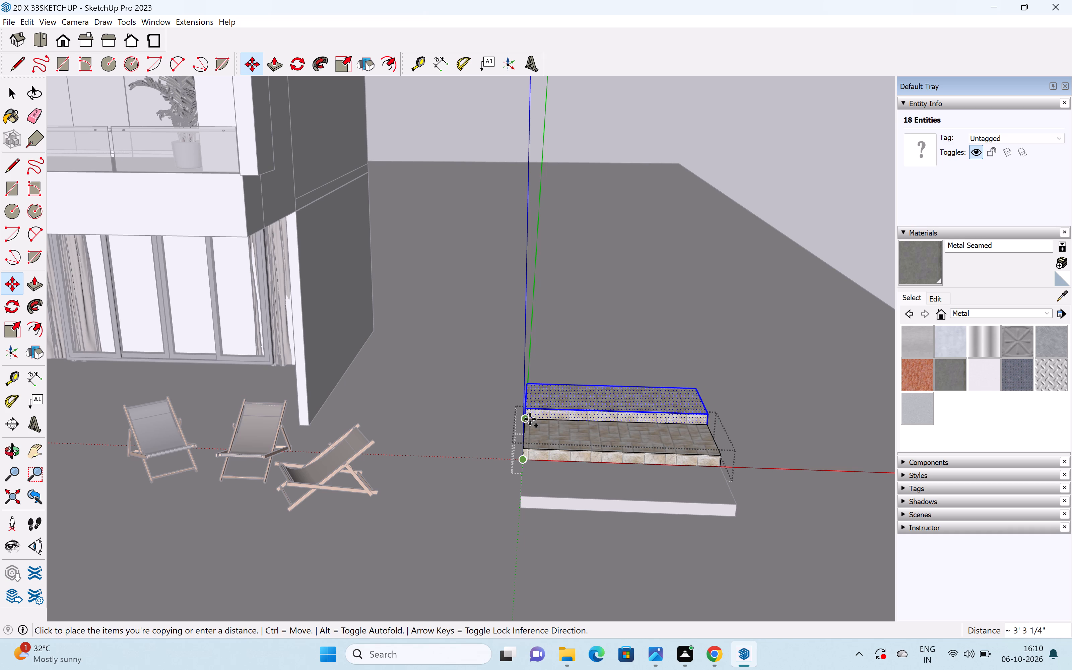
pyautogui.click(529, 419)
pyautogui.click(529, 419)
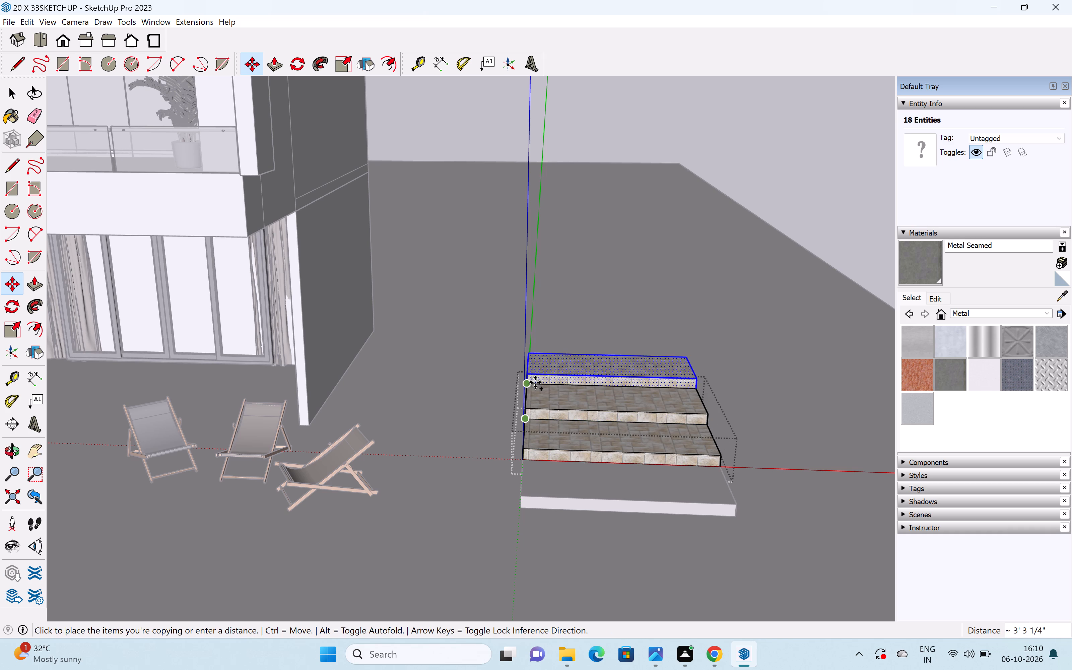
pyautogui.click(526, 387)
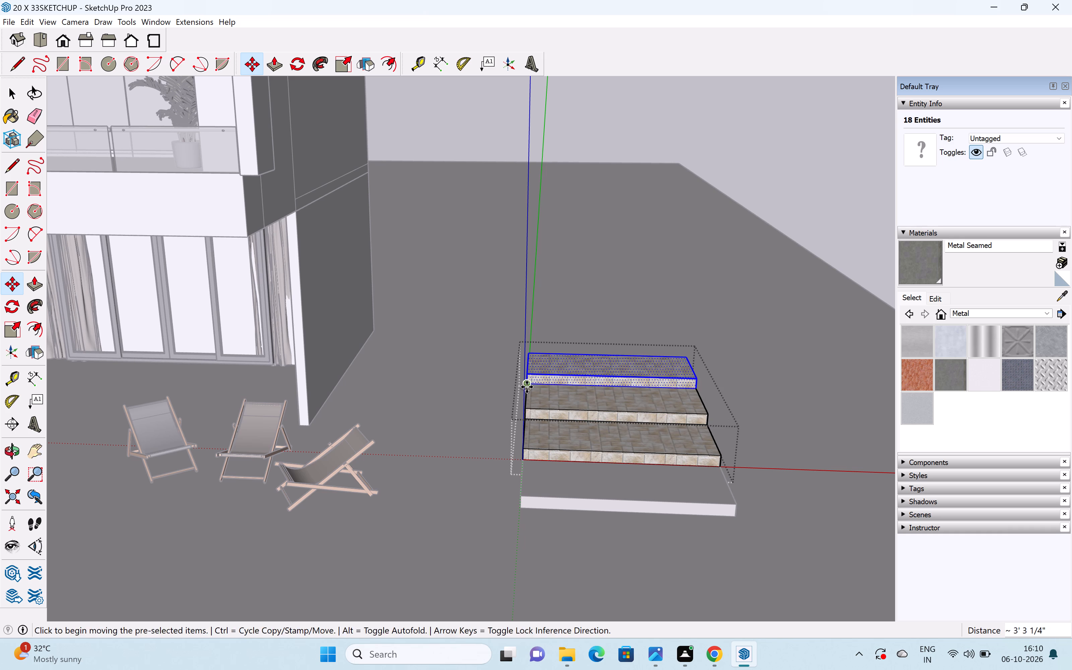
pyautogui.moveTo(526, 387); pyautogui.dragTo(507, 474, button='middle')
pyautogui.click(518, 425)
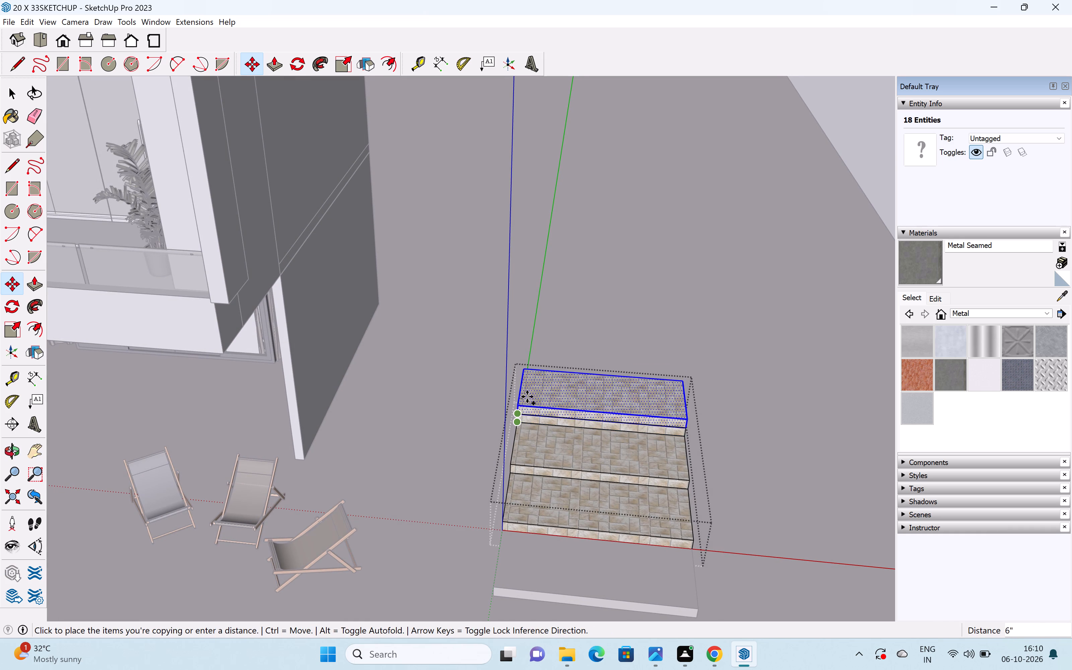
pyautogui.click(521, 379)
pyautogui.keyDown('shift'); pyautogui.moveTo(520, 382); pyautogui.dragTo(495, 462, button='middle'); pyautogui.keyUp('shift')
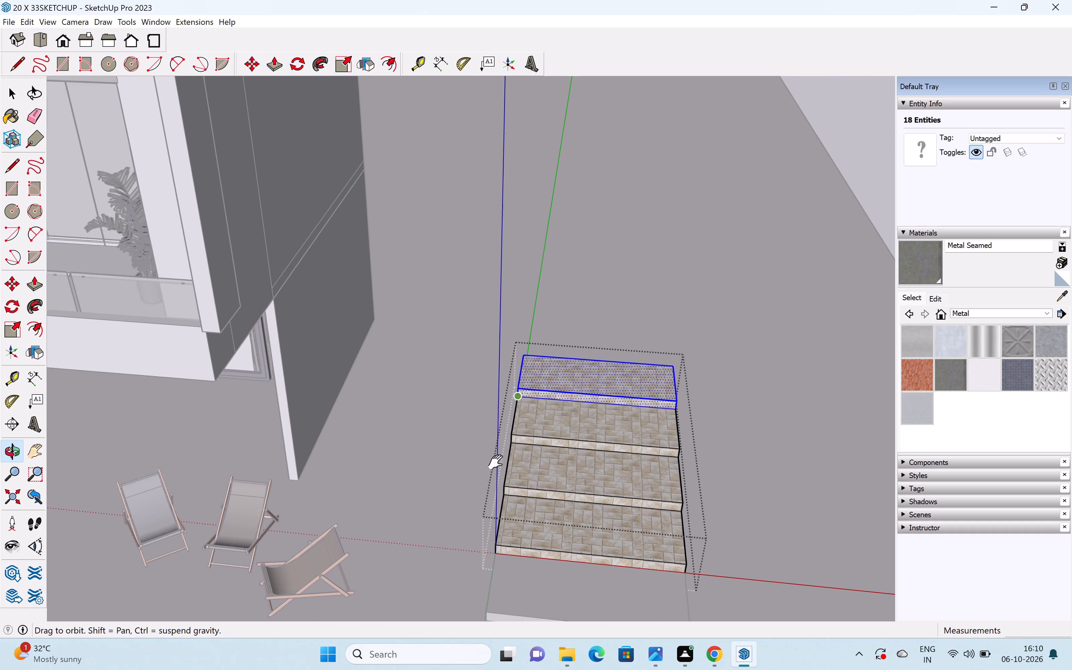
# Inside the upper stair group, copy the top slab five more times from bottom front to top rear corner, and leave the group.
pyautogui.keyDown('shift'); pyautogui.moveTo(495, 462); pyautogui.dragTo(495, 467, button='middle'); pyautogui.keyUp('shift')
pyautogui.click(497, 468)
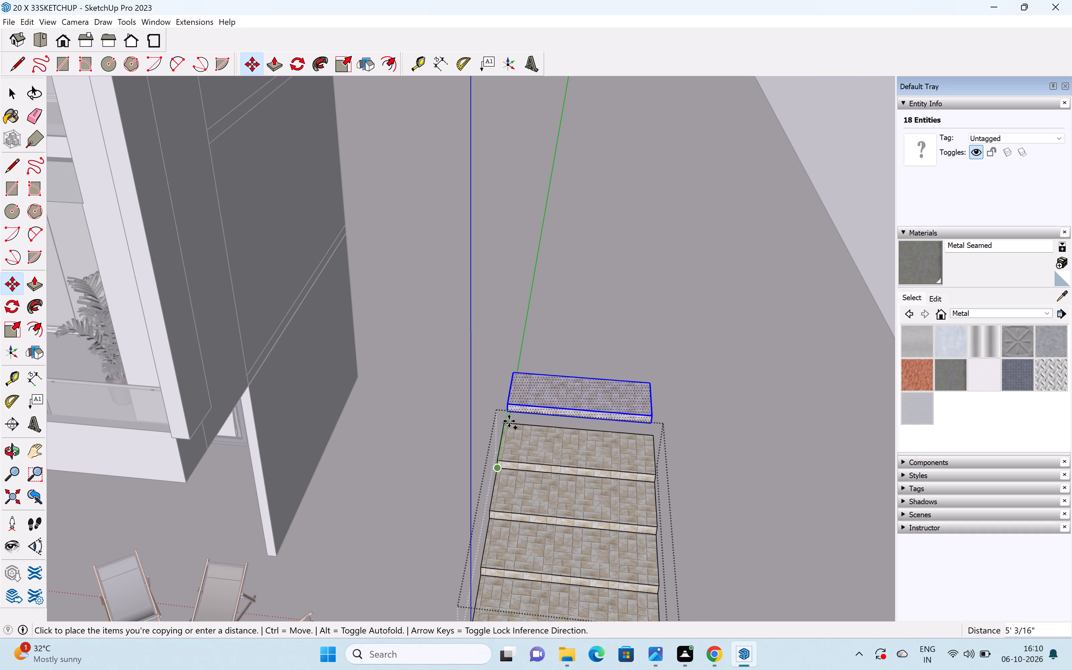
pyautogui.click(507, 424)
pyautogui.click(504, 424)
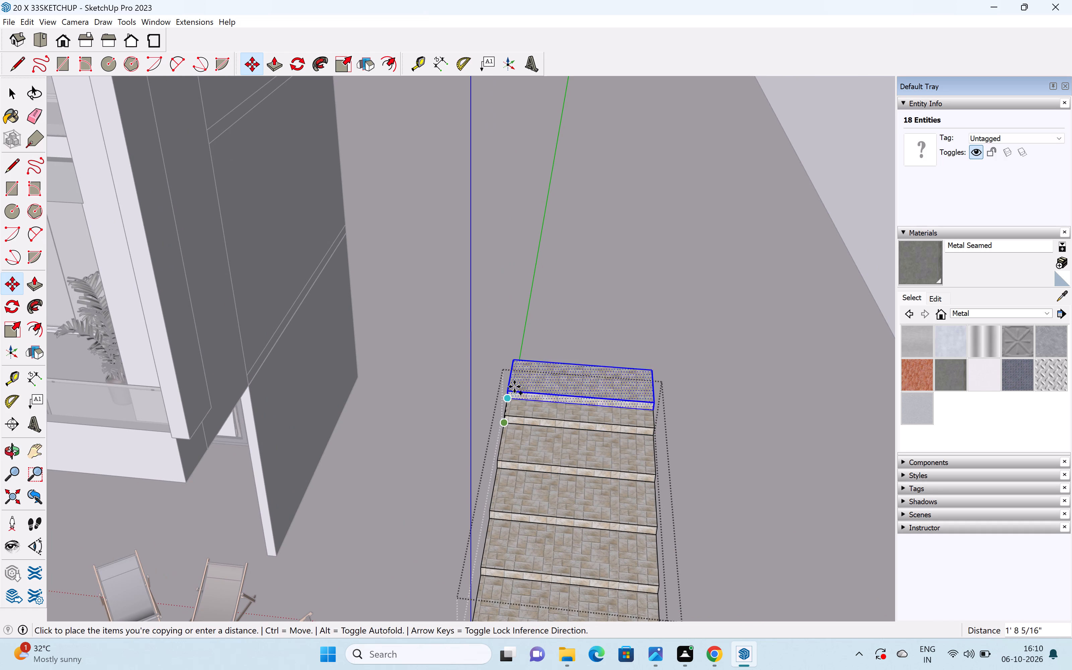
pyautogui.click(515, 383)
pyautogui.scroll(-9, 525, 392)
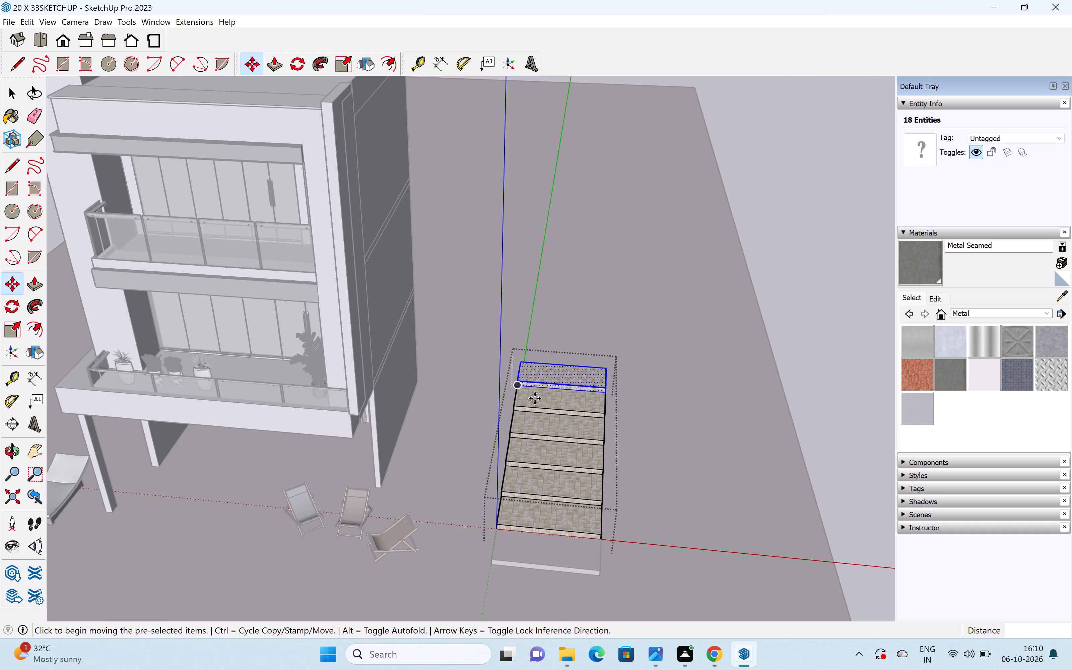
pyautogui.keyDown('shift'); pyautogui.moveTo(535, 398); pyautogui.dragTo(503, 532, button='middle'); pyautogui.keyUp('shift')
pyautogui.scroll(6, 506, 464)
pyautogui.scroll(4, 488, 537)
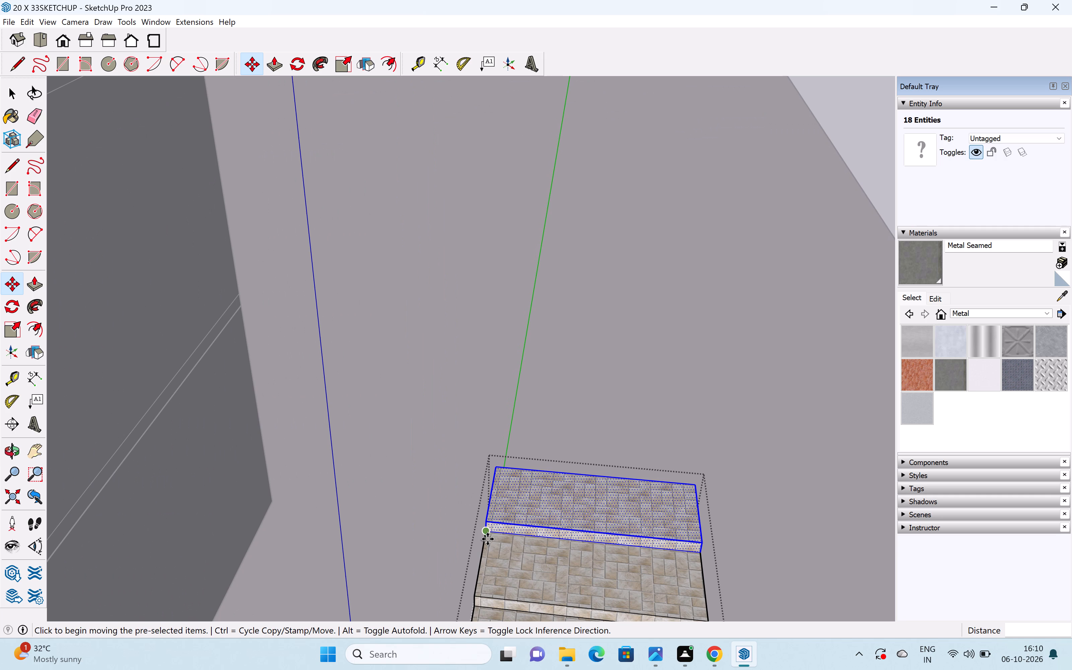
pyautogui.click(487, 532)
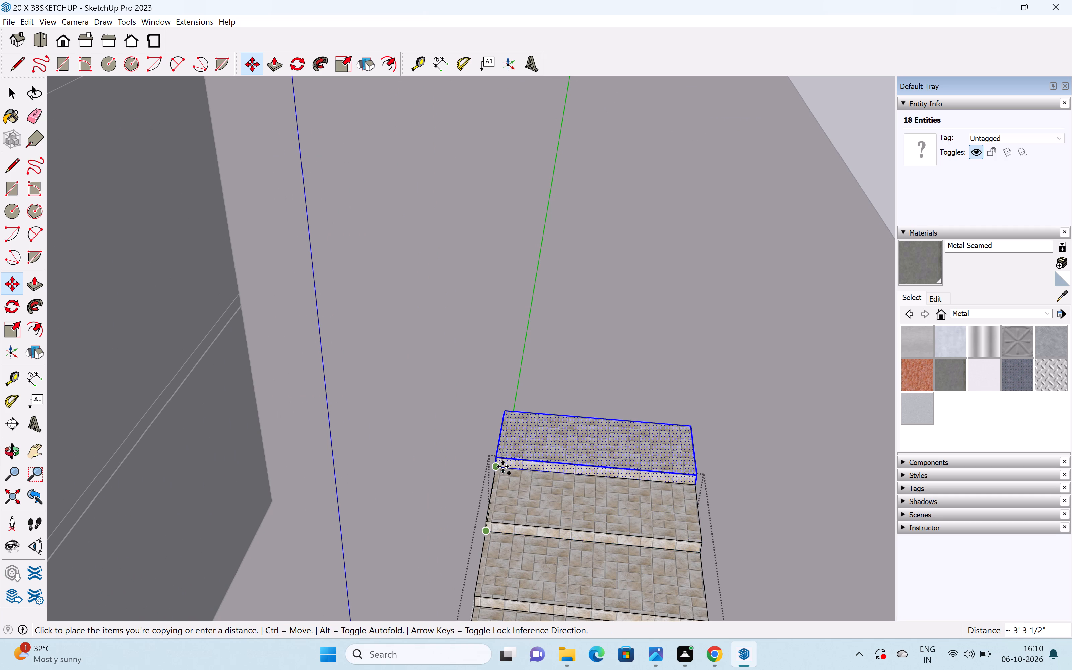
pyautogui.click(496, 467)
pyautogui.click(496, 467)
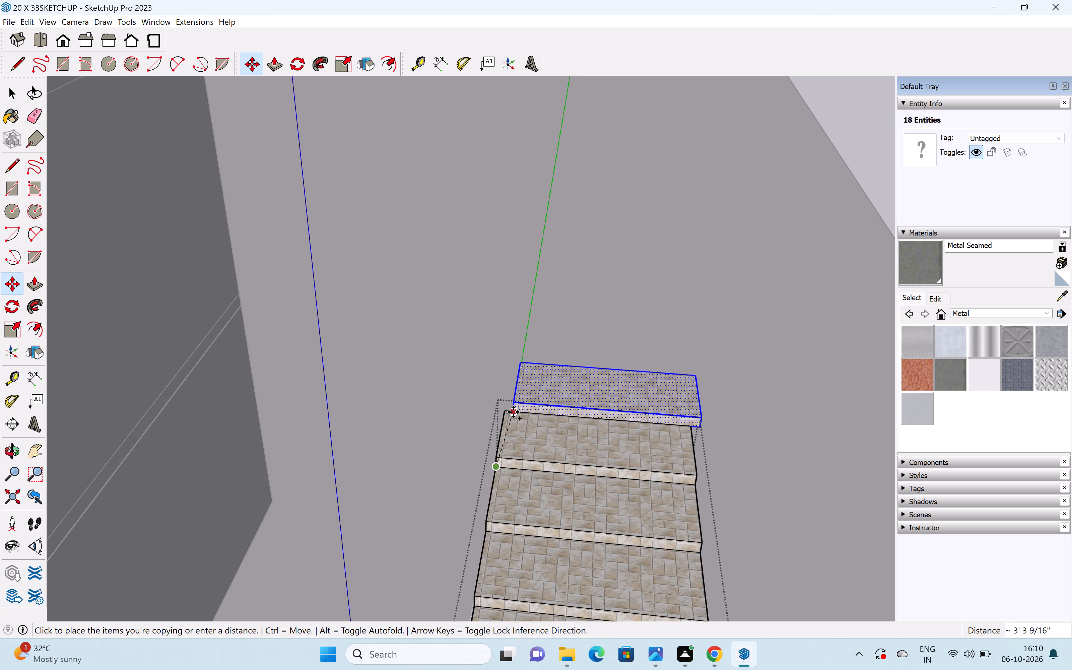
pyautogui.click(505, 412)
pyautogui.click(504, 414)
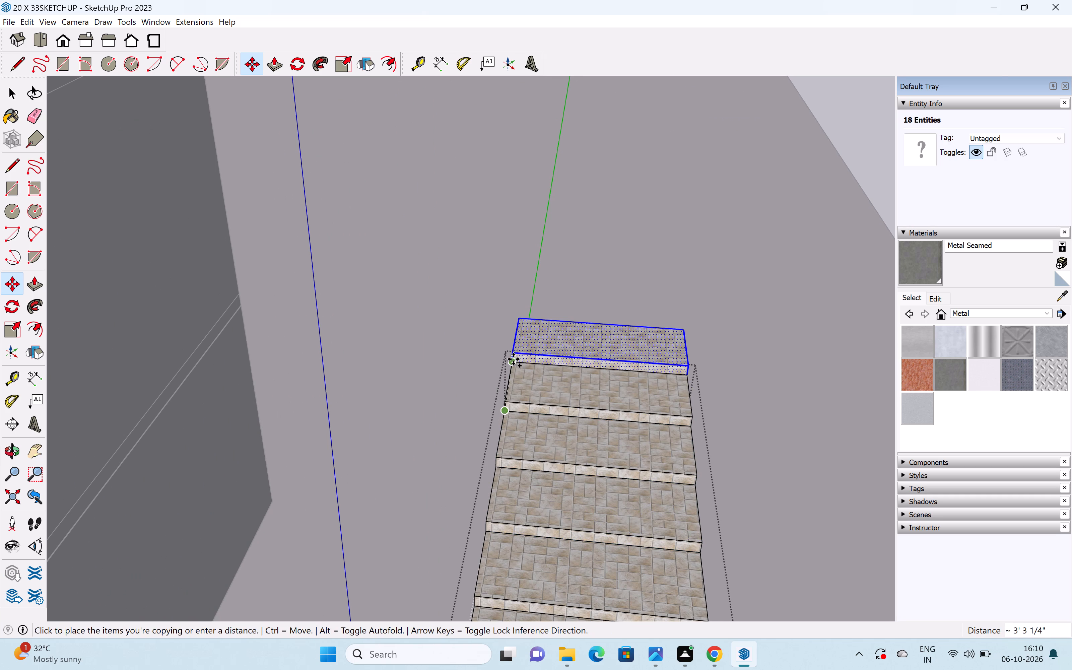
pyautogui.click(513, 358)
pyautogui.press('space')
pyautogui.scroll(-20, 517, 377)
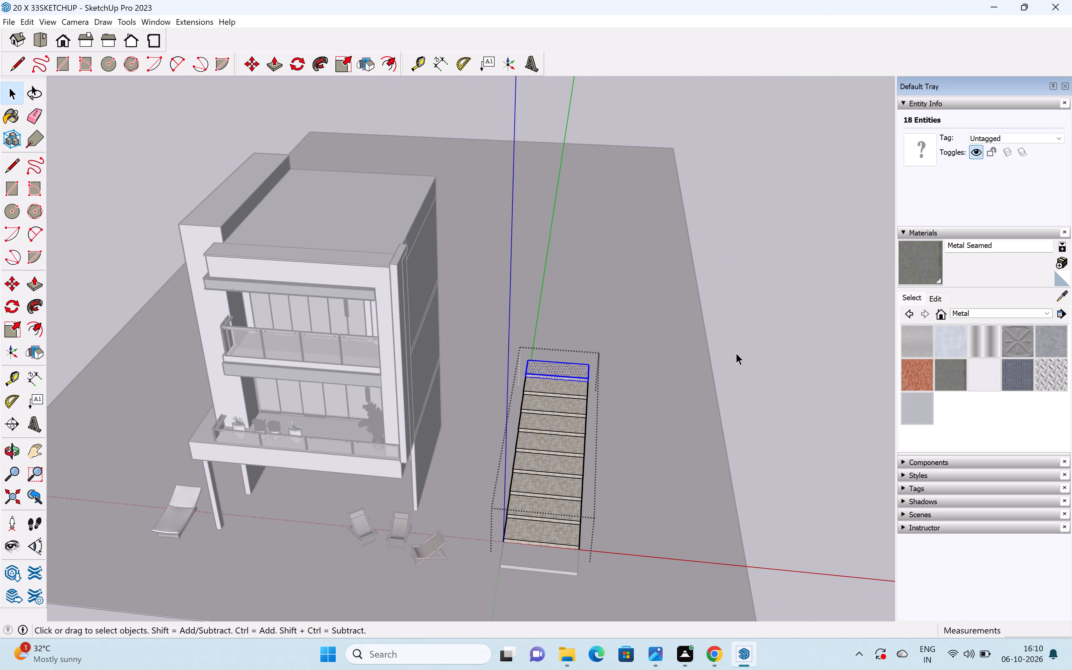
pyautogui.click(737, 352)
# Delete both slab groups of the staircase standing on the paved ground beside the house.
pyautogui.moveTo(521, 494); pyautogui.dragTo(675, 402, button='middle')
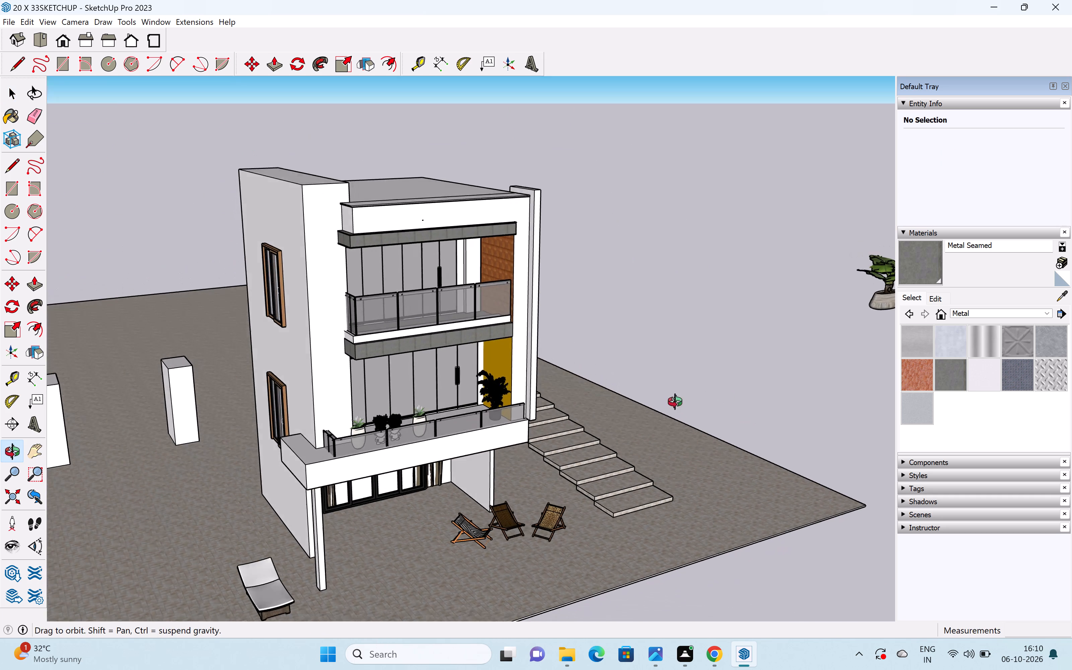
pyautogui.moveTo(675, 402); pyautogui.dragTo(631, 413, button='middle')
pyautogui.scroll(5, 558, 511)
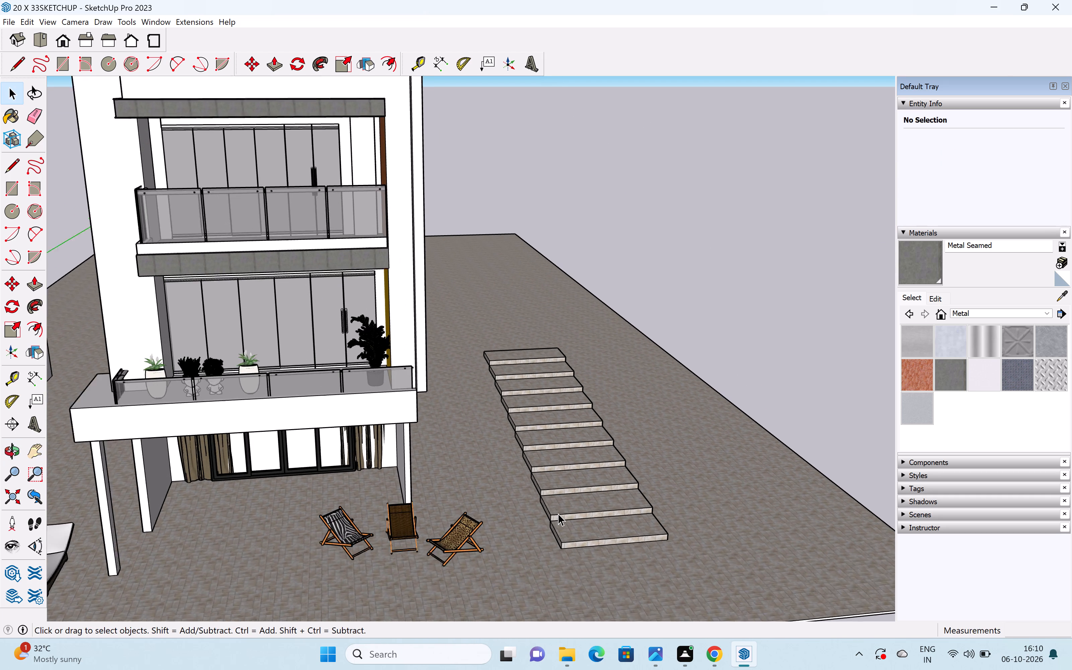
pyautogui.moveTo(556, 521); pyautogui.dragTo(676, 454, button='middle')
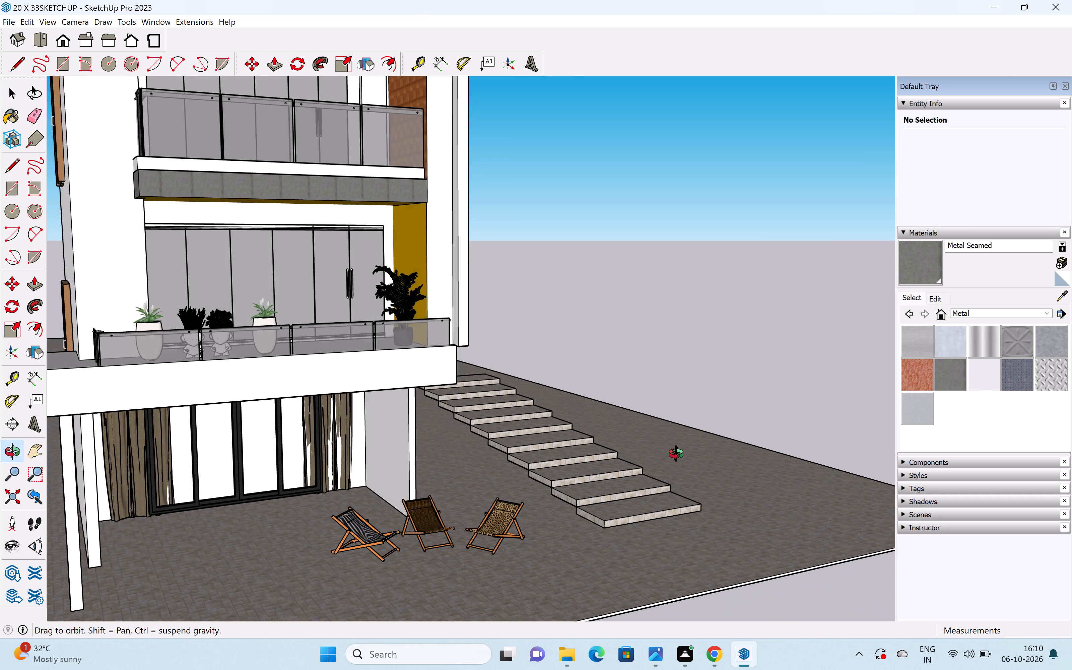
pyautogui.moveTo(676, 454); pyautogui.dragTo(557, 537, button='middle')
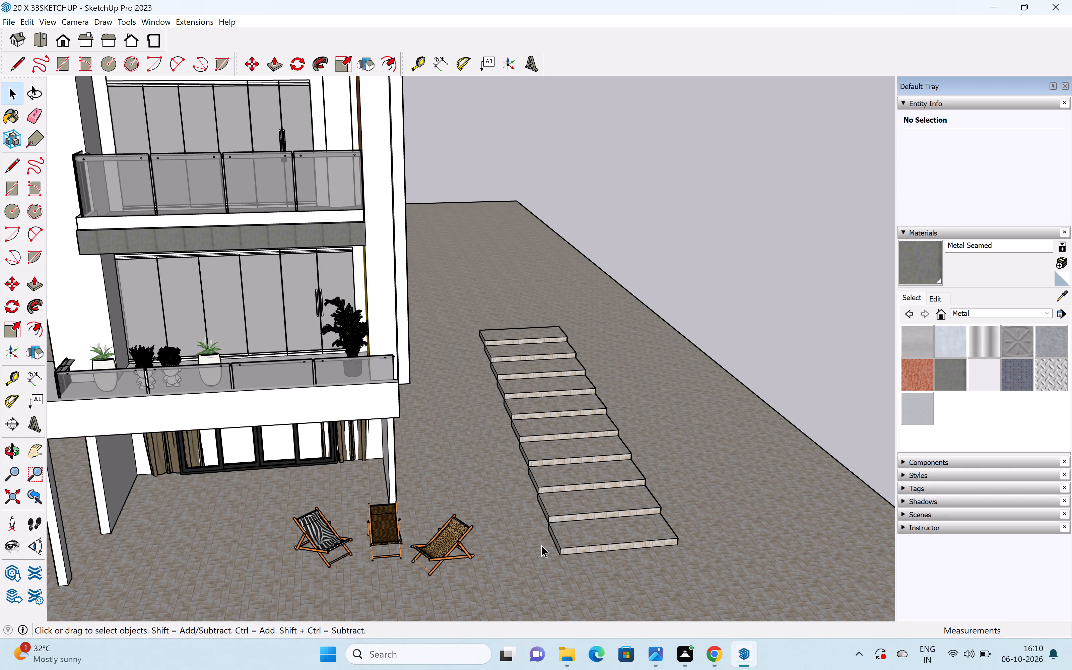
pyautogui.moveTo(466, 322); pyautogui.dragTo(465, 328)
pyautogui.moveTo(465, 328); pyautogui.dragTo(682, 573)
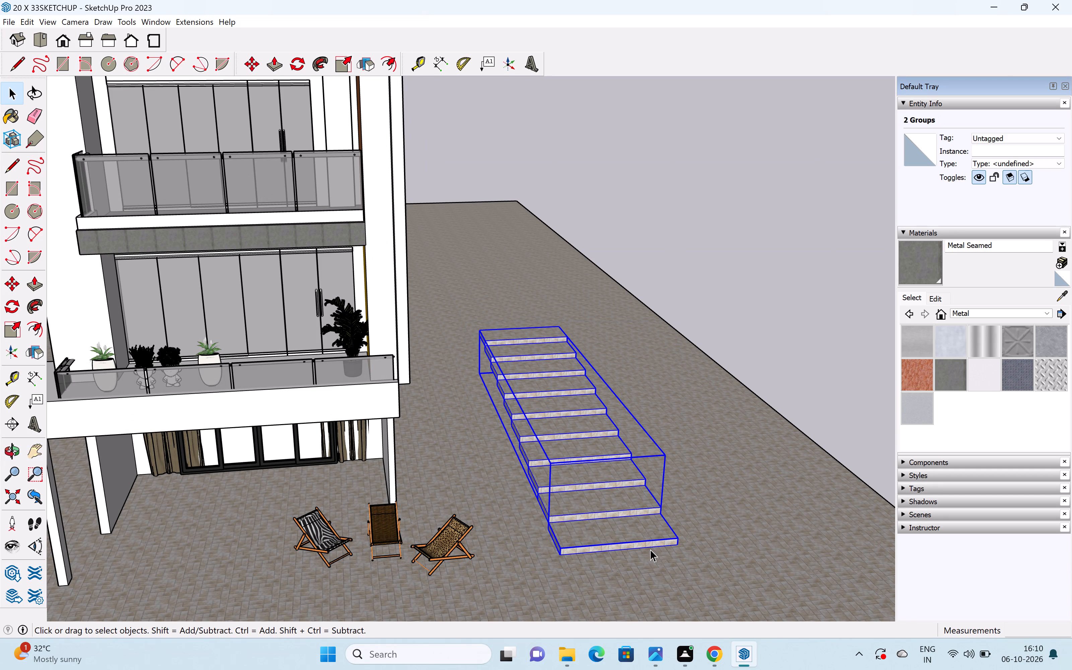
pyautogui.press('Delete')
# Draw a rectangle about 11' by 4' flat on the empty area outside the paved plot, on the staircase side of the house.
pyautogui.scroll(-14, 652, 533)
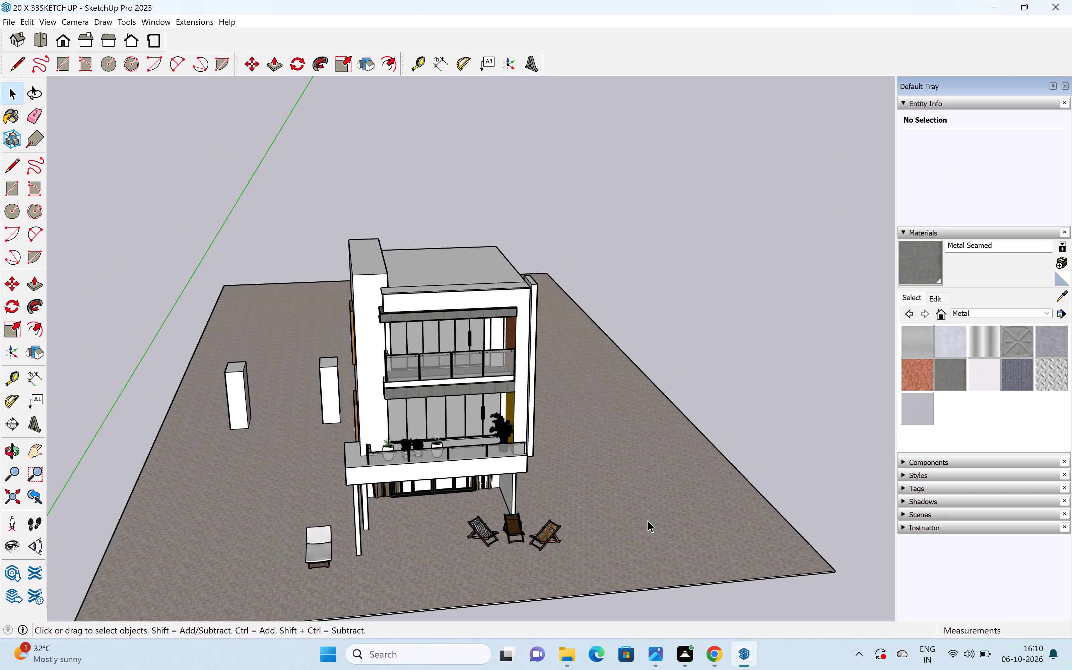
pyautogui.scroll(-6, 648, 520)
pyautogui.moveTo(660, 524); pyautogui.dragTo(581, 540, button='middle')
pyautogui.keyDown('shift'); pyautogui.moveTo(584, 533); pyautogui.dragTo(525, 523, button='middle'); pyautogui.keyUp('shift')
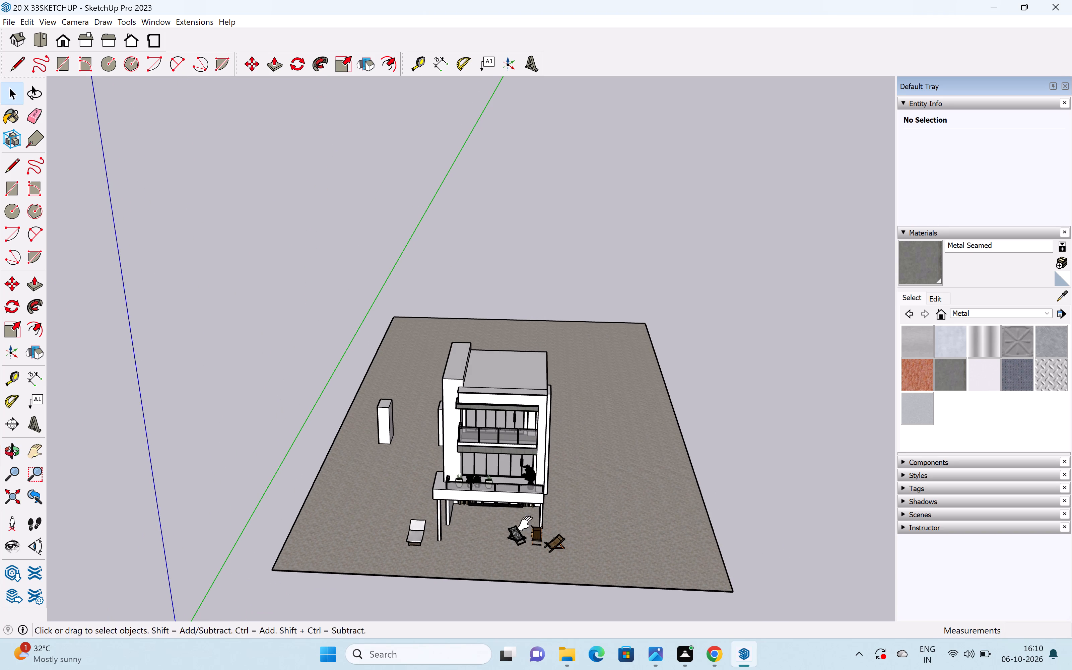
pyautogui.keyDown('shift'); pyautogui.moveTo(525, 523); pyautogui.dragTo(503, 522, button='middle'); pyautogui.keyUp('shift')
pyautogui.scroll(1, 503, 522)
pyautogui.press('r')
pyautogui.click(683, 534)
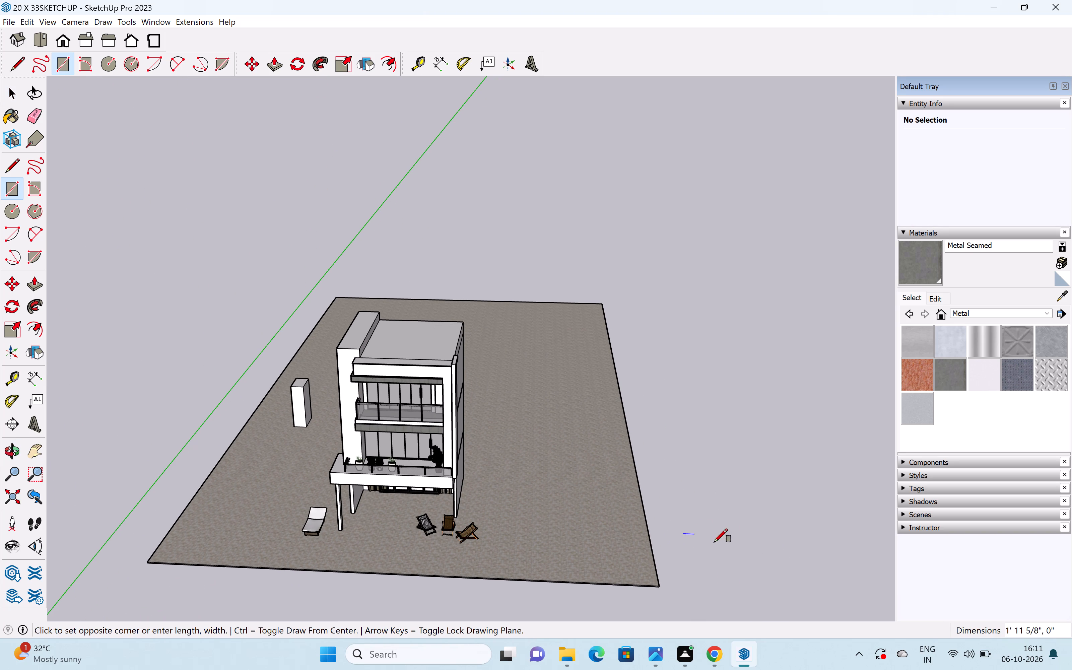
pyautogui.click(753, 548)
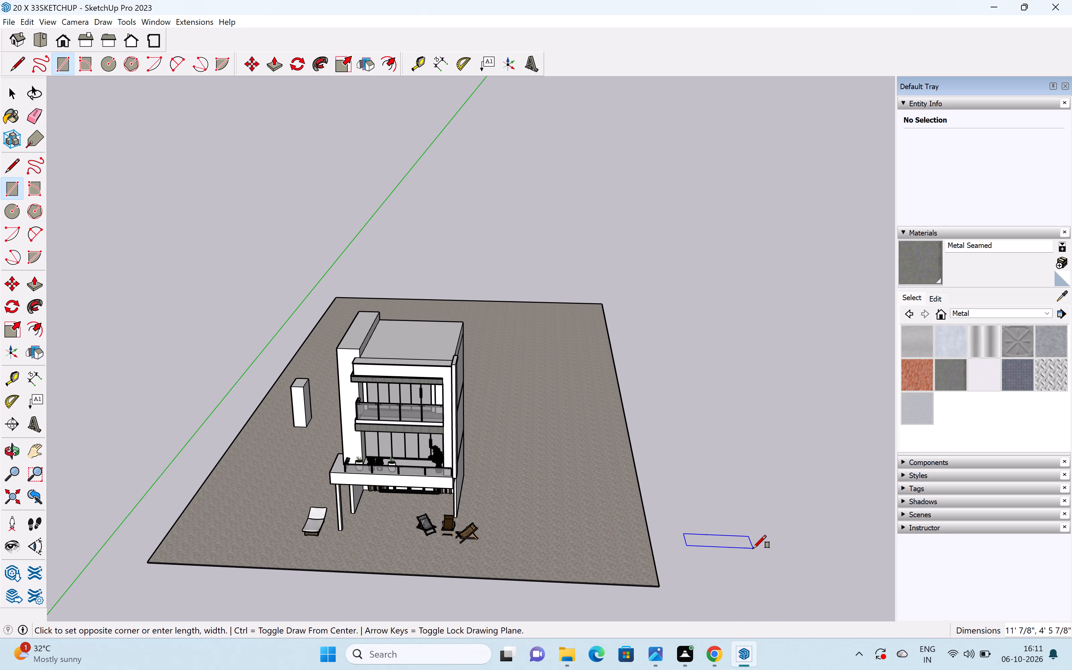
# Group the new rectangle's face and edges.
pyautogui.press('space')
pyautogui.doubleClick(735, 542)
pyautogui.click(735, 542)
pyautogui.rightClick(732, 542)
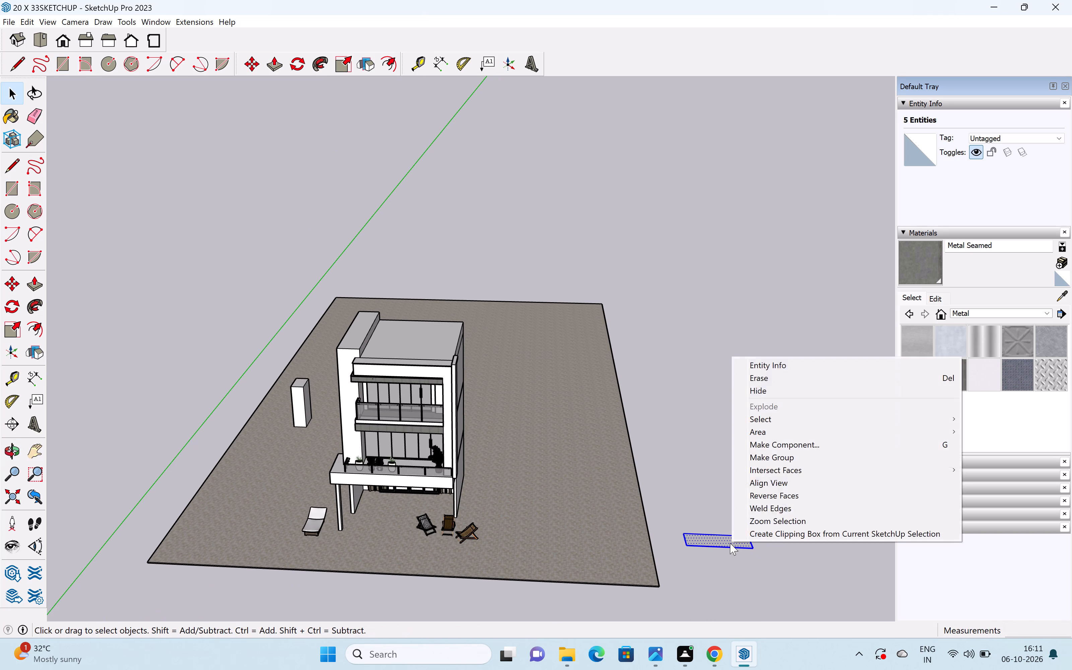
pyautogui.click(797, 454)
# Inside the new rectangle's group, Push/Pull the face up 6" into a slab.
pyautogui.doubleClick(721, 544)
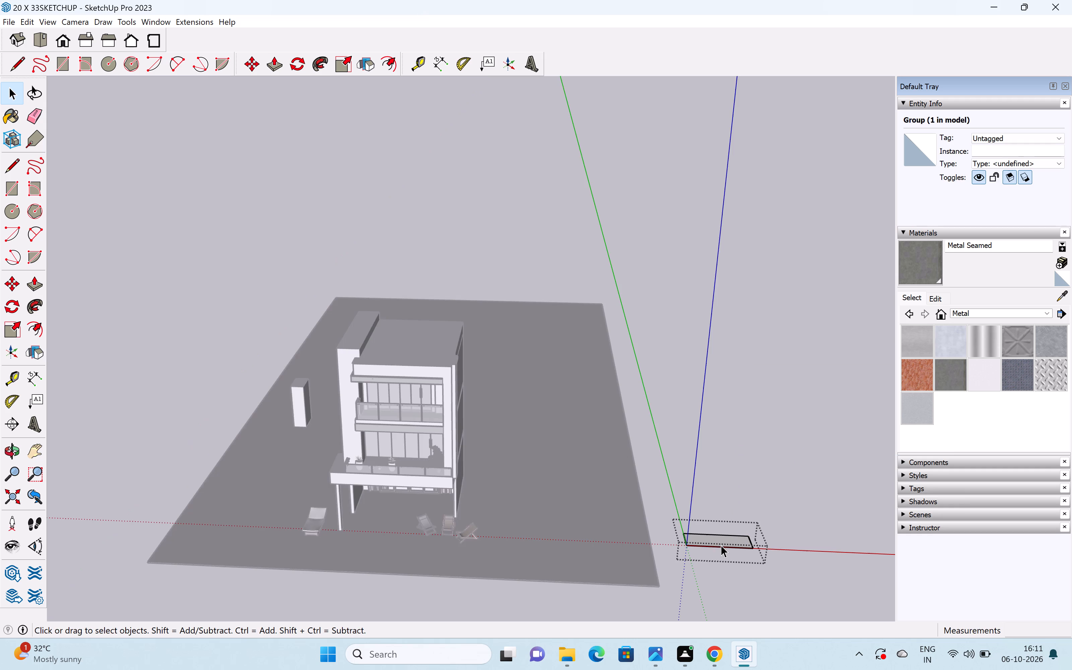
pyautogui.scroll(2, 721, 545)
pyautogui.press('p')
pyautogui.click(727, 537)
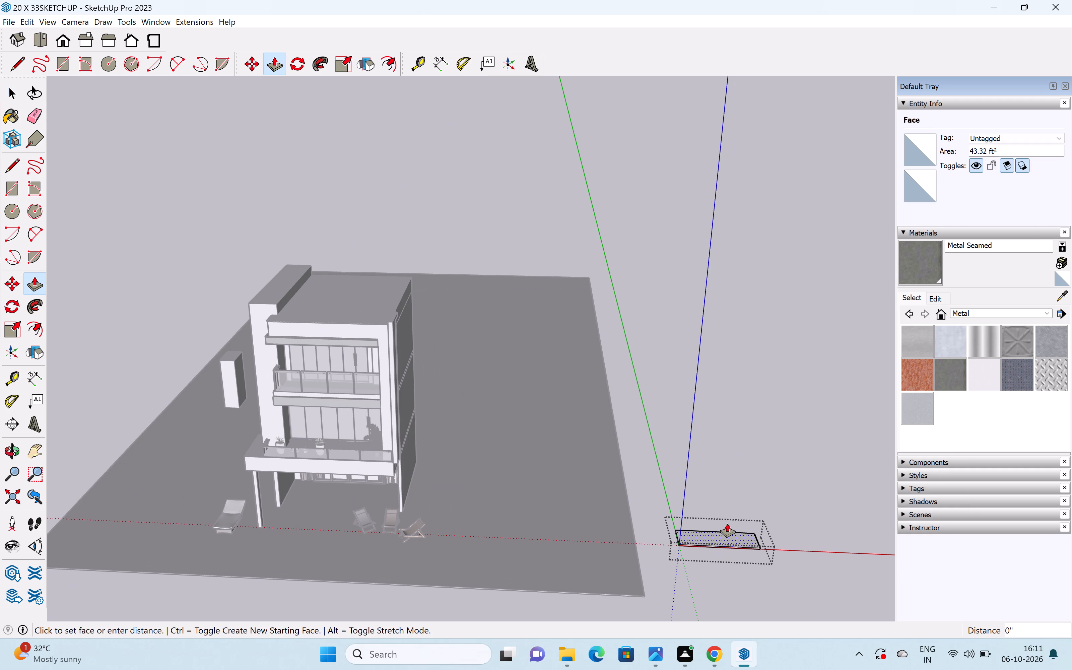
pyautogui.press('6')
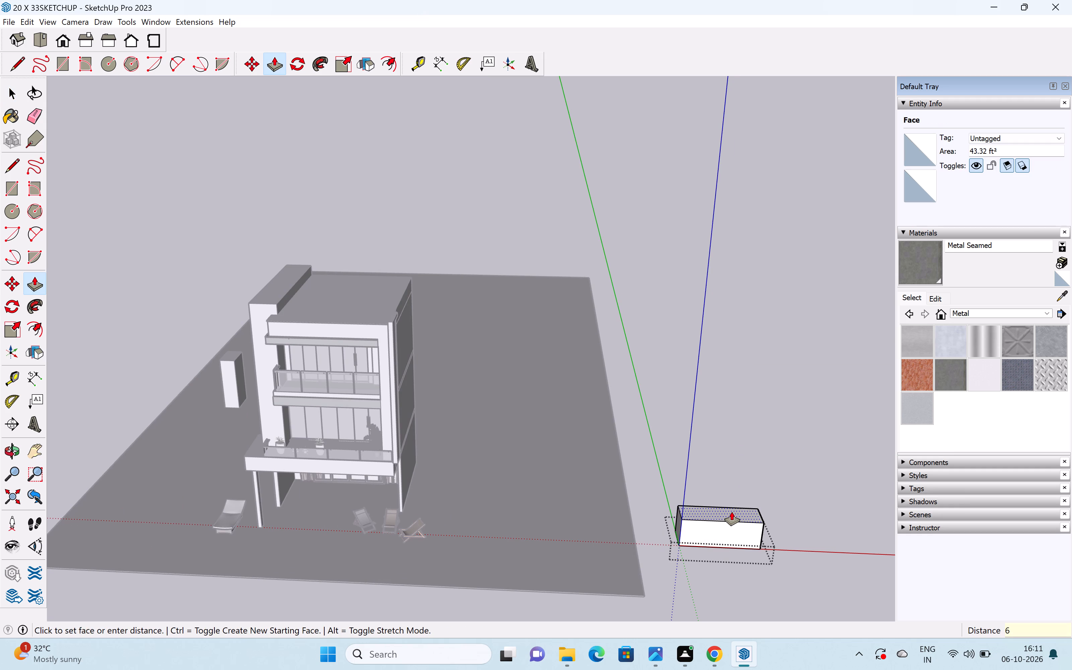
pyautogui.hotkey('shift', '"')
pyautogui.press('Return')
pyautogui.press('space')
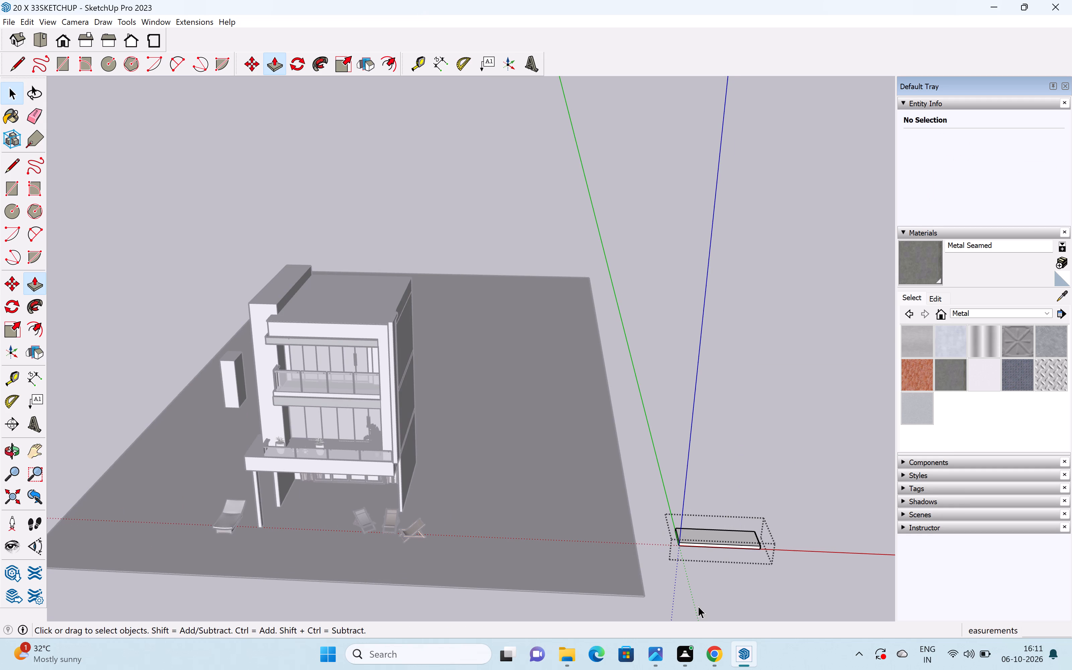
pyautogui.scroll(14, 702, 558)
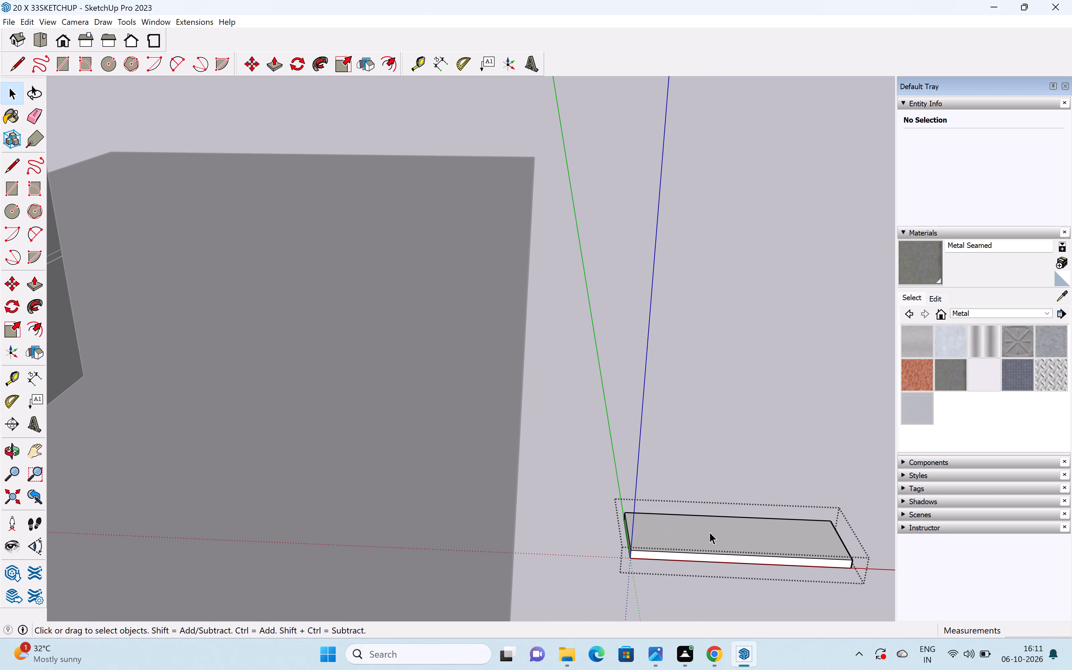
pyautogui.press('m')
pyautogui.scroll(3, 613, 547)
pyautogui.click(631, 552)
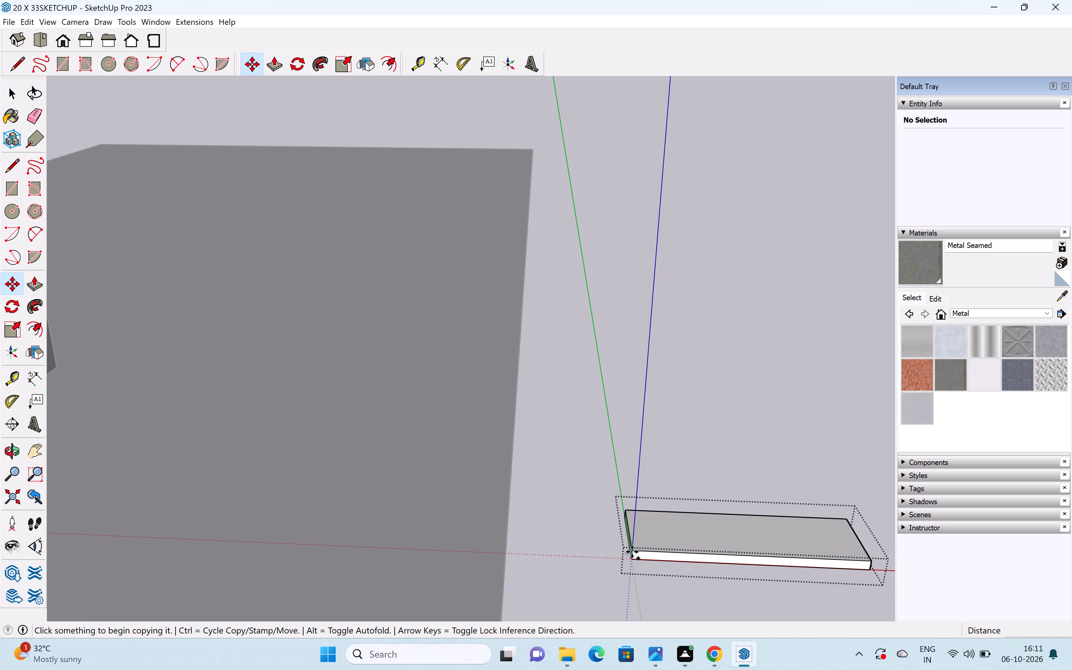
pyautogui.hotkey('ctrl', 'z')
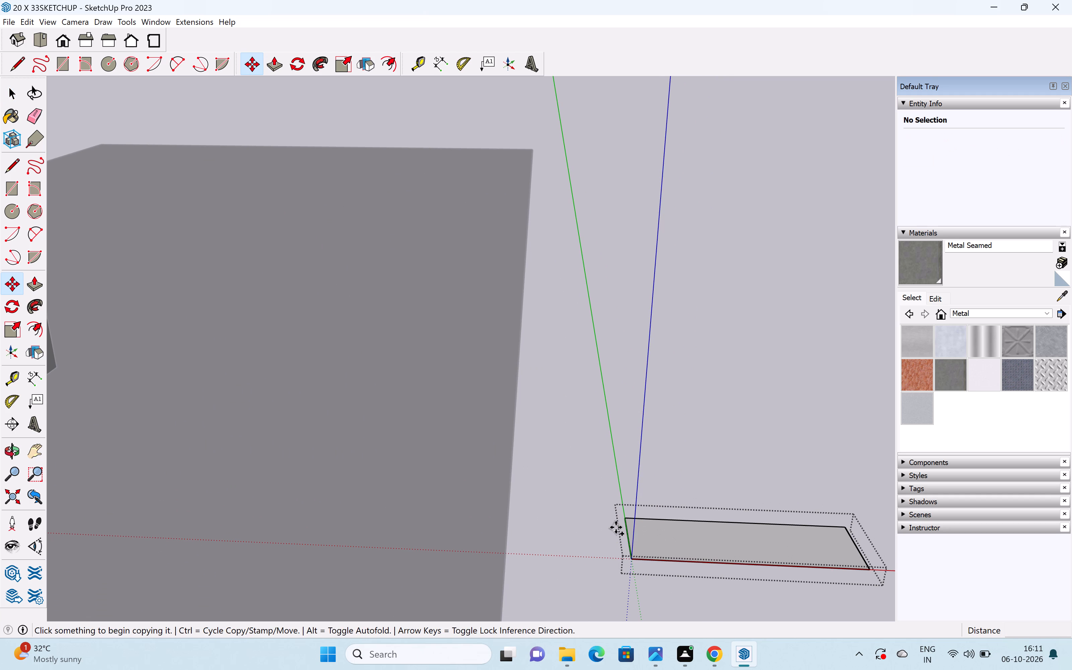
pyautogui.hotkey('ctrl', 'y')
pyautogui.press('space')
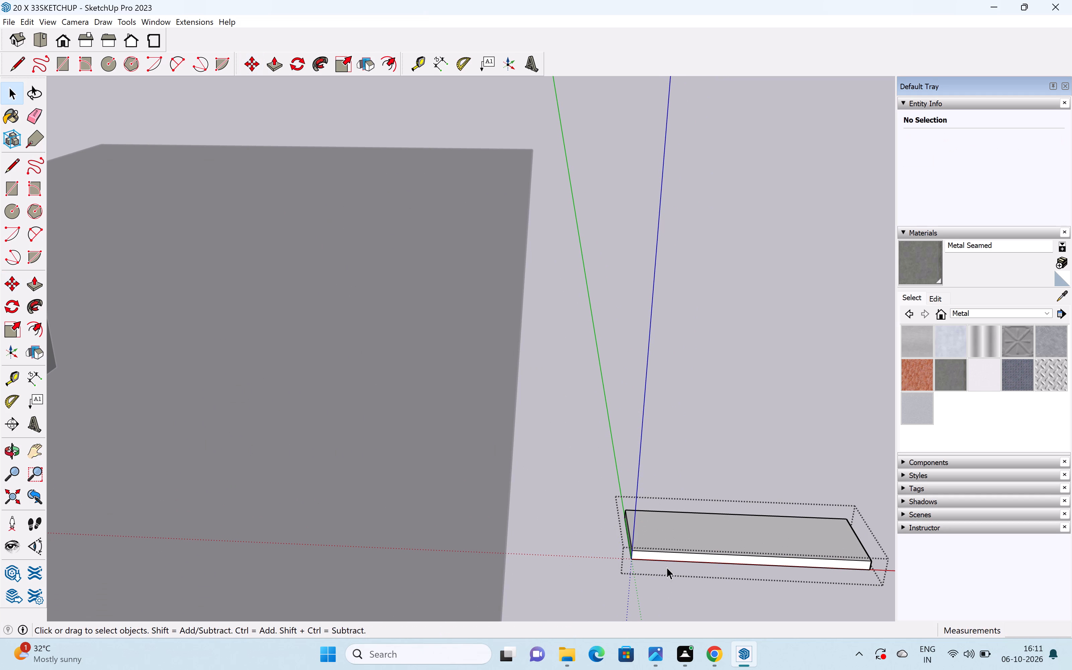
# Inside the group, copy all the slab's geometry from its bottom front corner to its top rear corner, about 3' 9 1/4" away.
pyautogui.doubleClick(669, 542)
pyautogui.doubleClick(671, 542)
pyautogui.press('m')
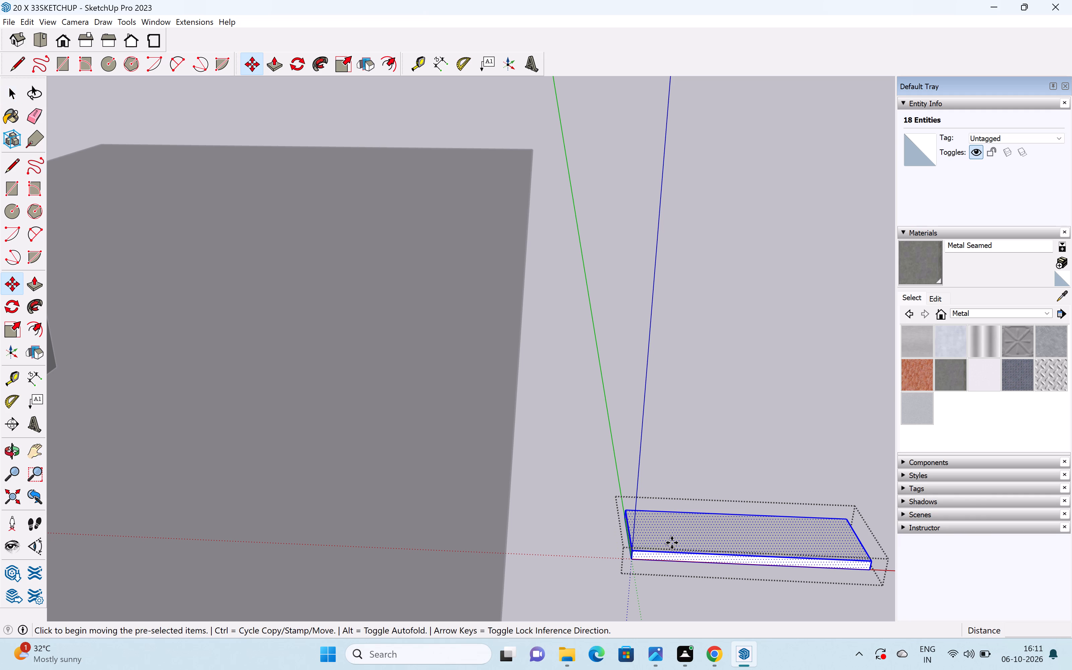
pyautogui.click(634, 556)
pyautogui.click(625, 512)
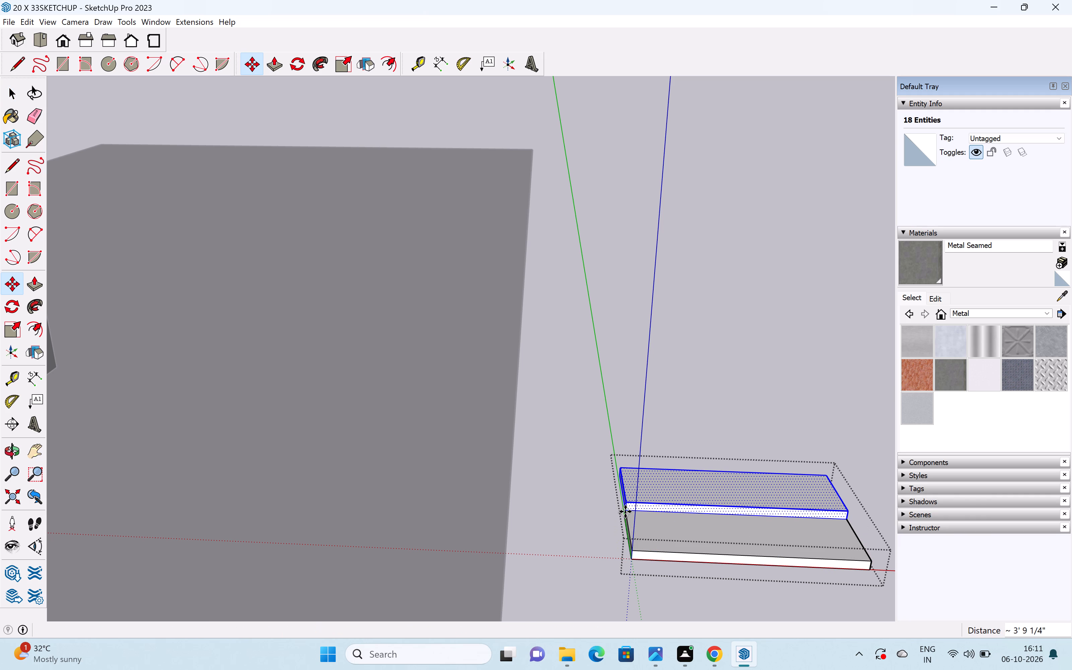
# Multiply the slab copy with a *7 array to form the full flight of steps, and leave the group.
pyautogui.click(1053, 624)
pyautogui.moveTo(1046, 629); pyautogui.dragTo(1043, 629)
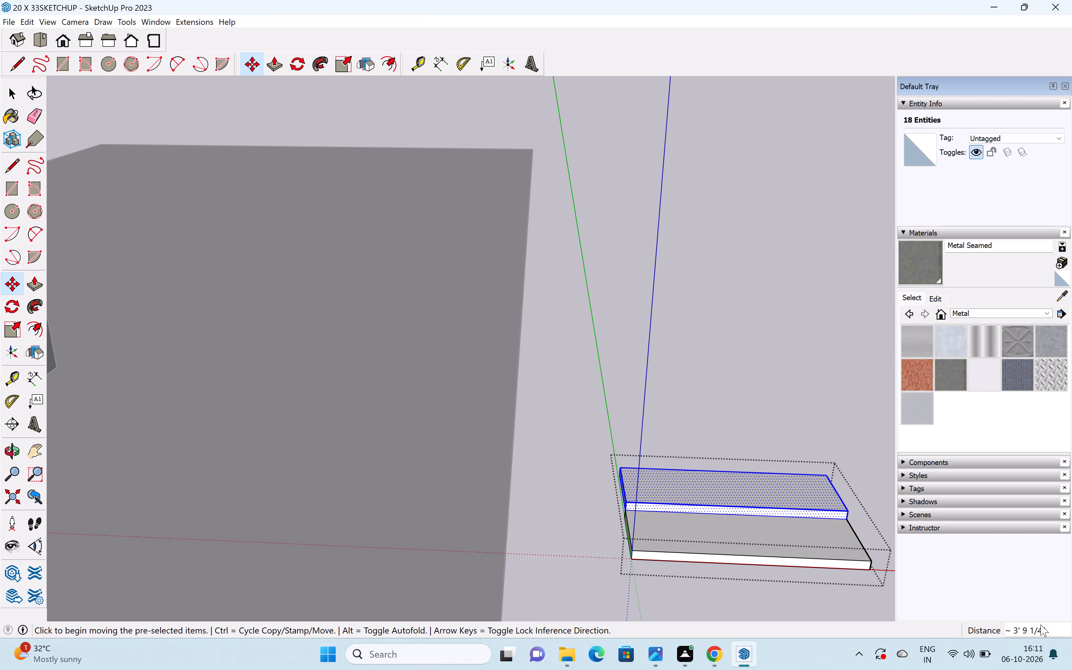
pyautogui.hotkey('shift', '*')
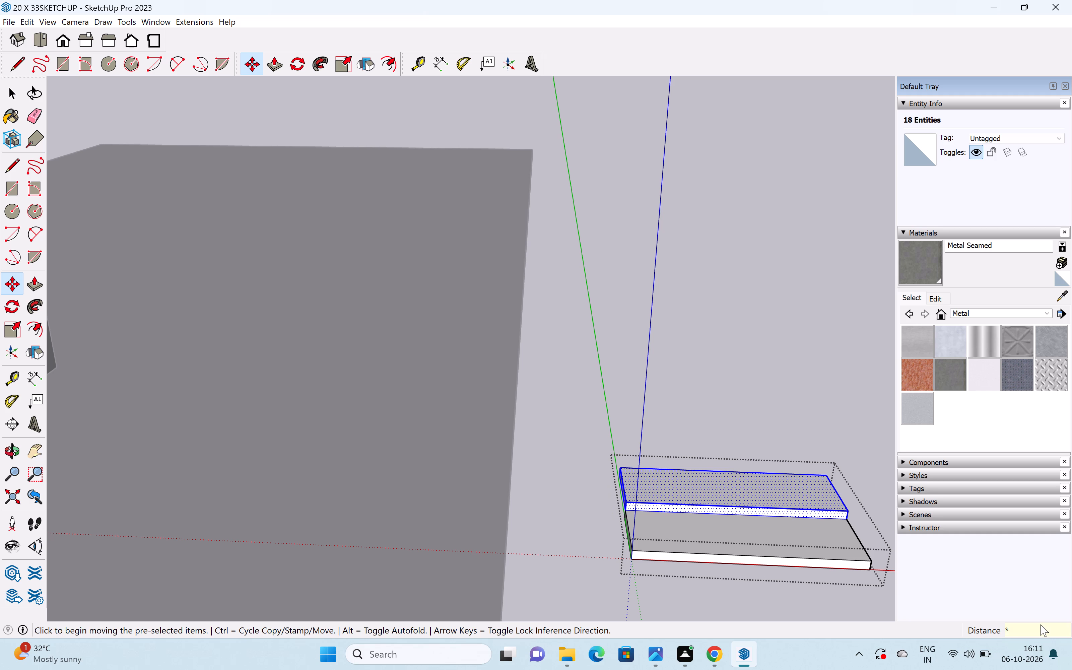
pyautogui.press('7')
pyautogui.press('Return')
pyautogui.press('space')
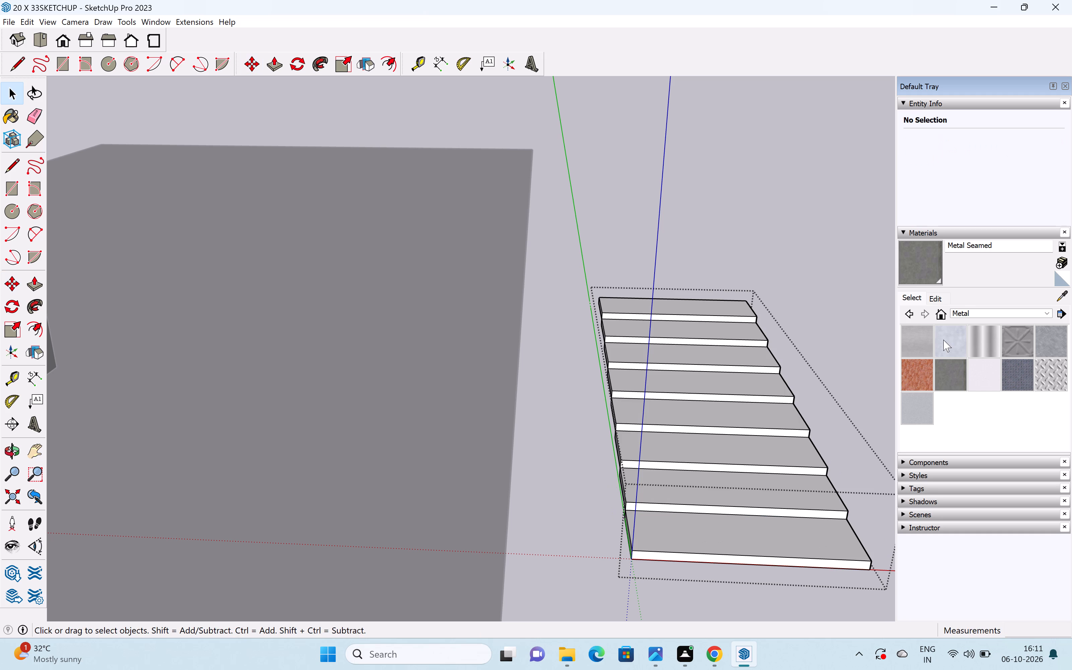
pyautogui.click(549, 524)
pyautogui.press('space')
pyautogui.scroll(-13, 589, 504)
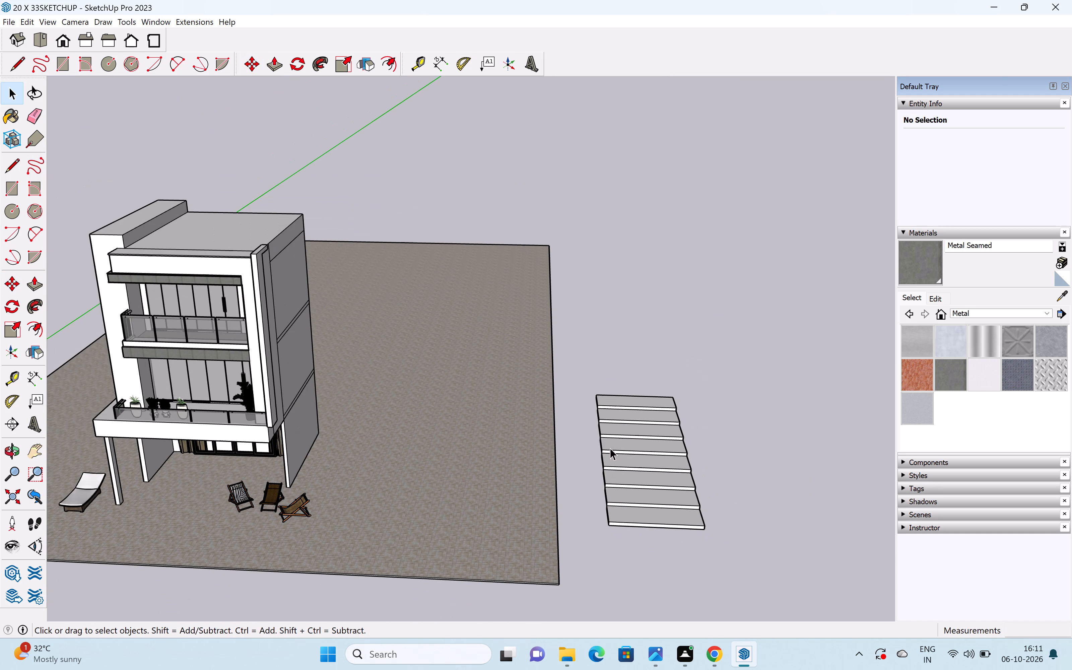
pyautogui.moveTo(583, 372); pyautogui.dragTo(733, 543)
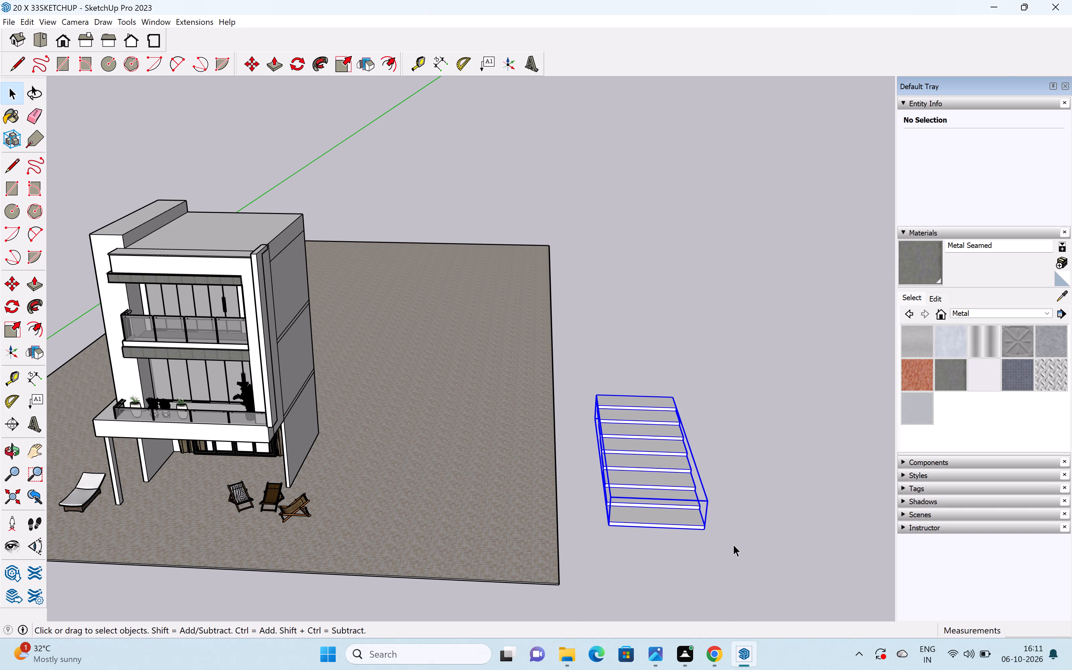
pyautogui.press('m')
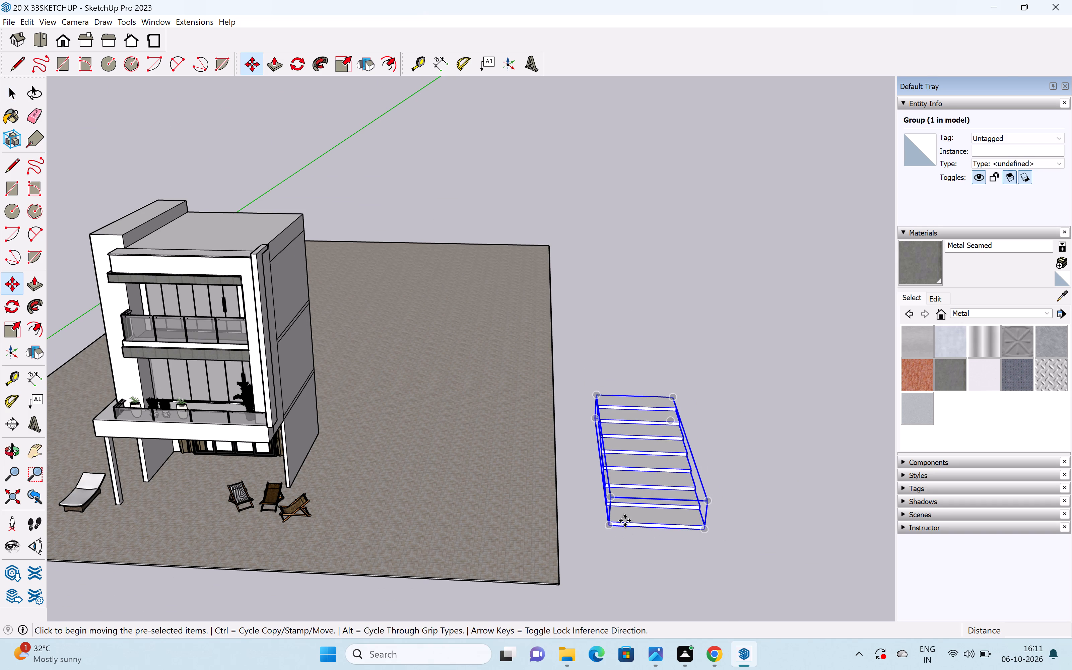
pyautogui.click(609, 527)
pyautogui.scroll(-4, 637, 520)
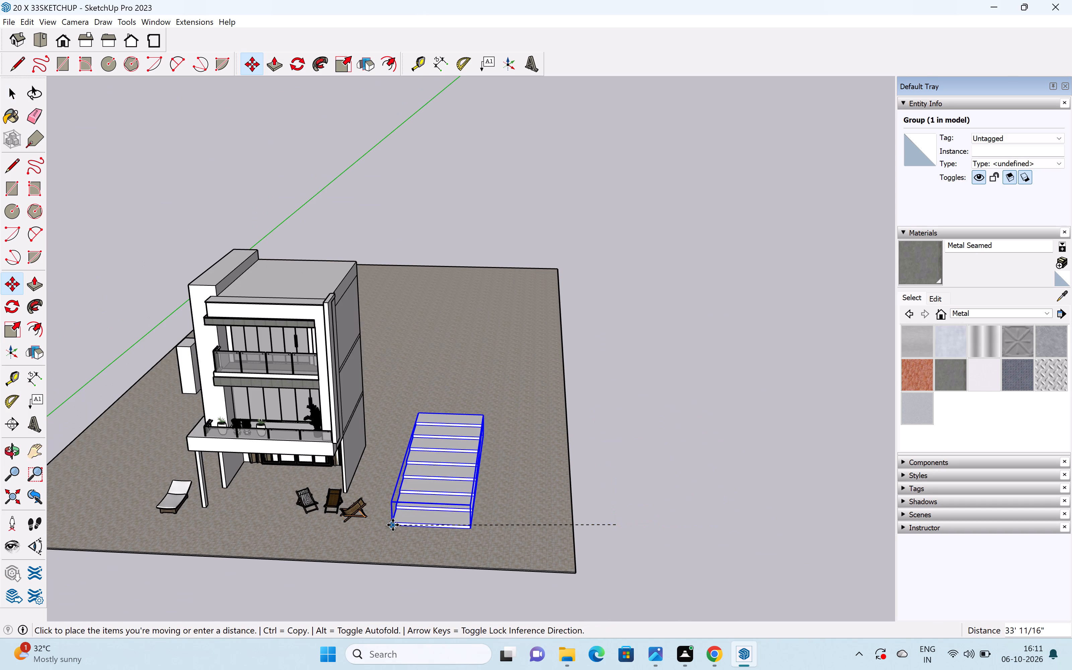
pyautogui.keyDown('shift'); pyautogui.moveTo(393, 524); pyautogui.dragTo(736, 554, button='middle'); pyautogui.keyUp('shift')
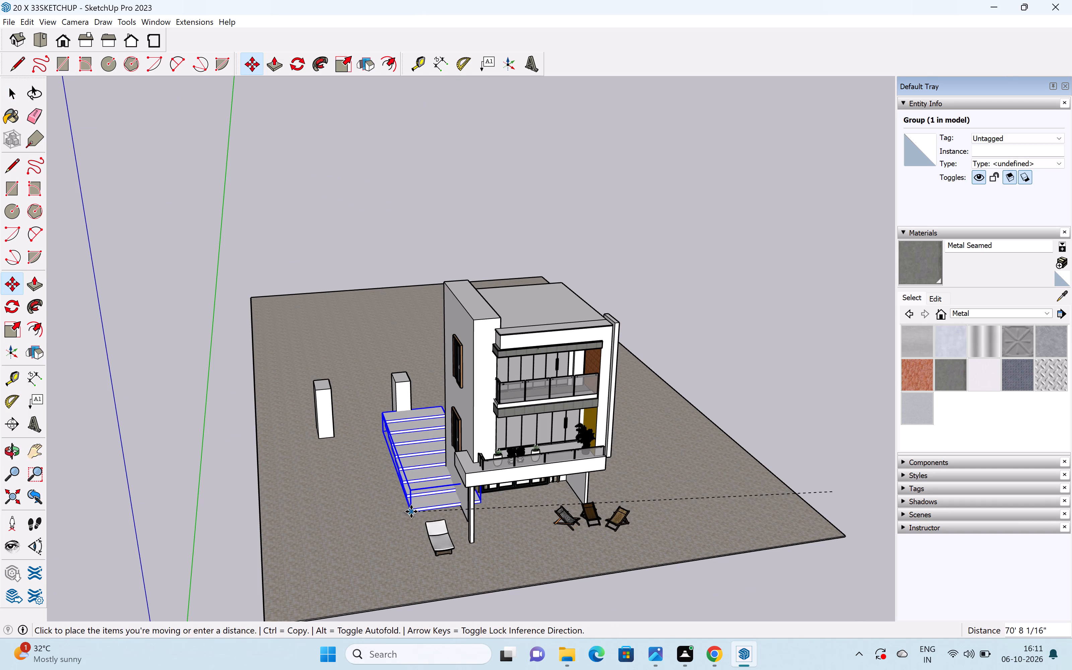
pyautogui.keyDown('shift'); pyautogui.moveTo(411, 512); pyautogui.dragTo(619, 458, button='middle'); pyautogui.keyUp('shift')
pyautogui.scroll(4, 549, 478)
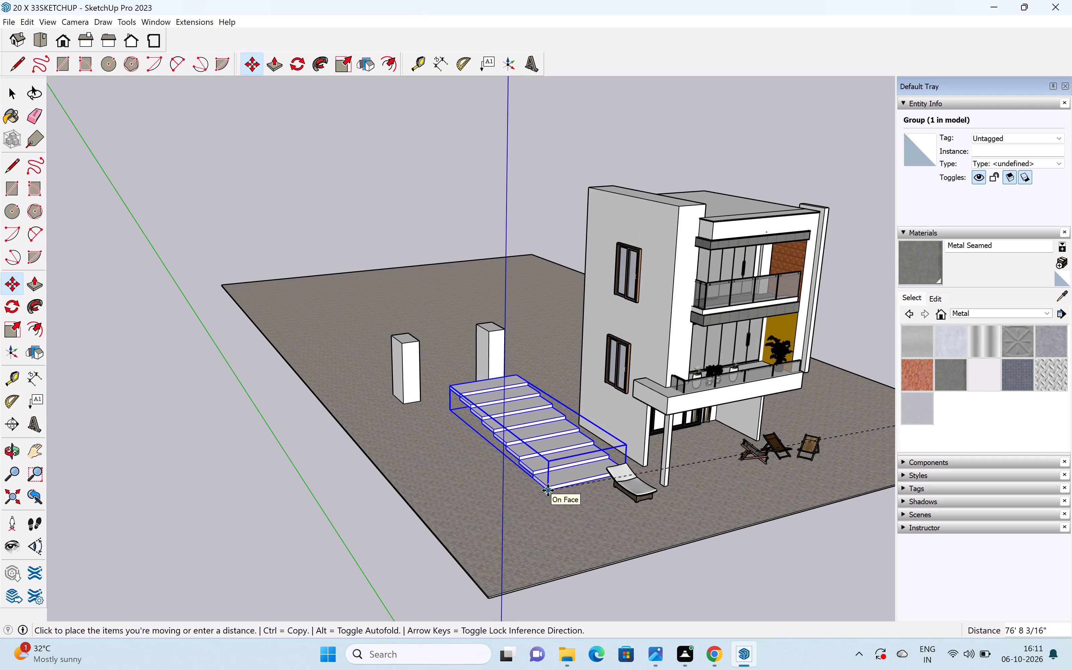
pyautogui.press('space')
# Delete the whole staircase group standing outside the paved plot beside the three-storey house.
pyautogui.scroll(-8, 548, 490)
pyautogui.scroll(-4, 714, 465)
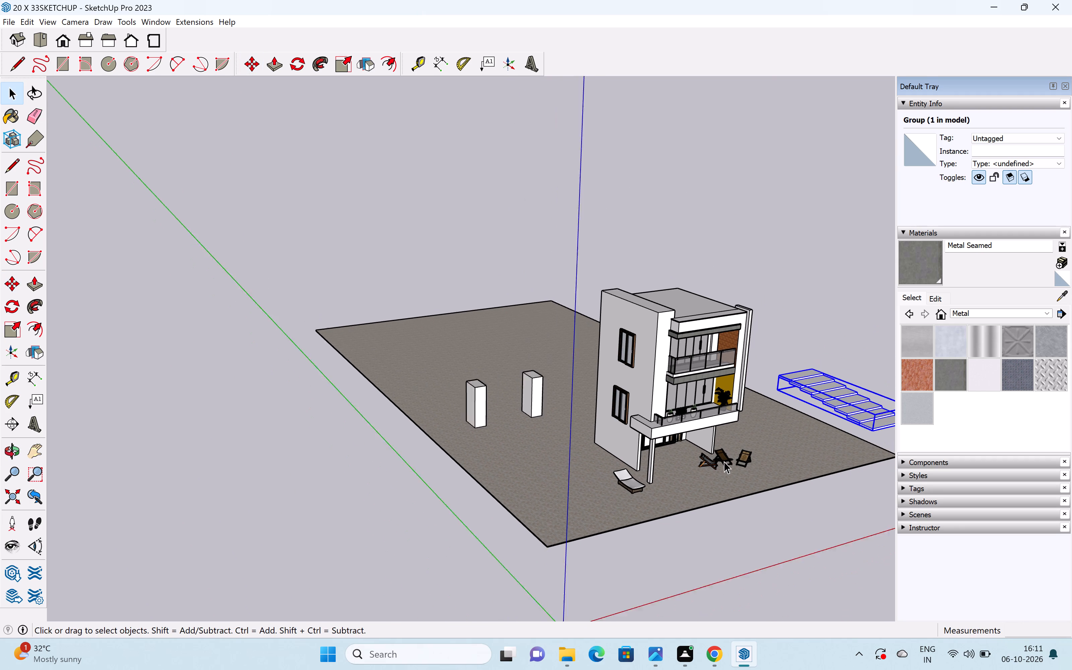
pyautogui.keyDown('shift'); pyautogui.moveTo(725, 459); pyautogui.dragTo(517, 515, button='middle'); pyautogui.keyUp('shift')
pyautogui.scroll(6, 712, 477)
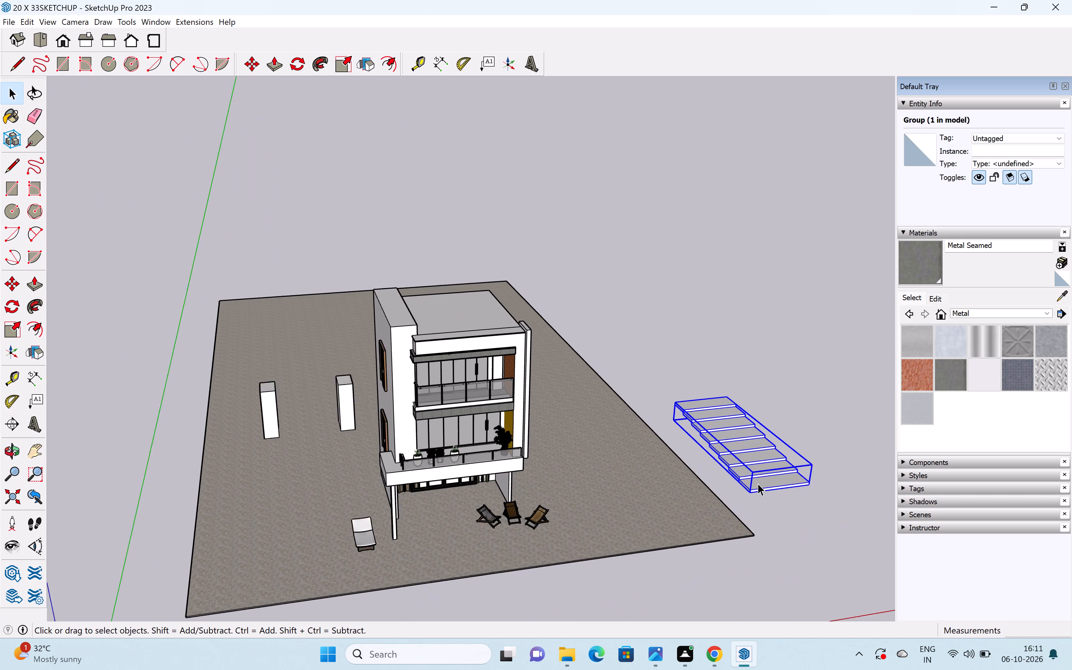
pyautogui.scroll(20, 758, 483)
pyautogui.scroll(6, 769, 486)
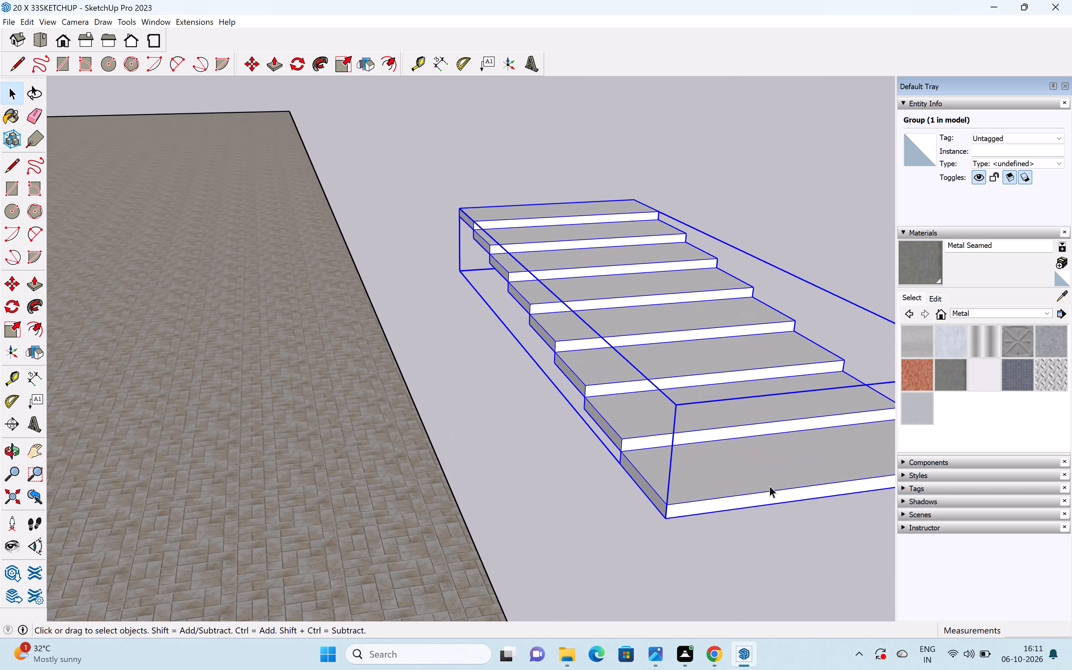
pyautogui.scroll(-13, 769, 486)
pyautogui.press('Delete')
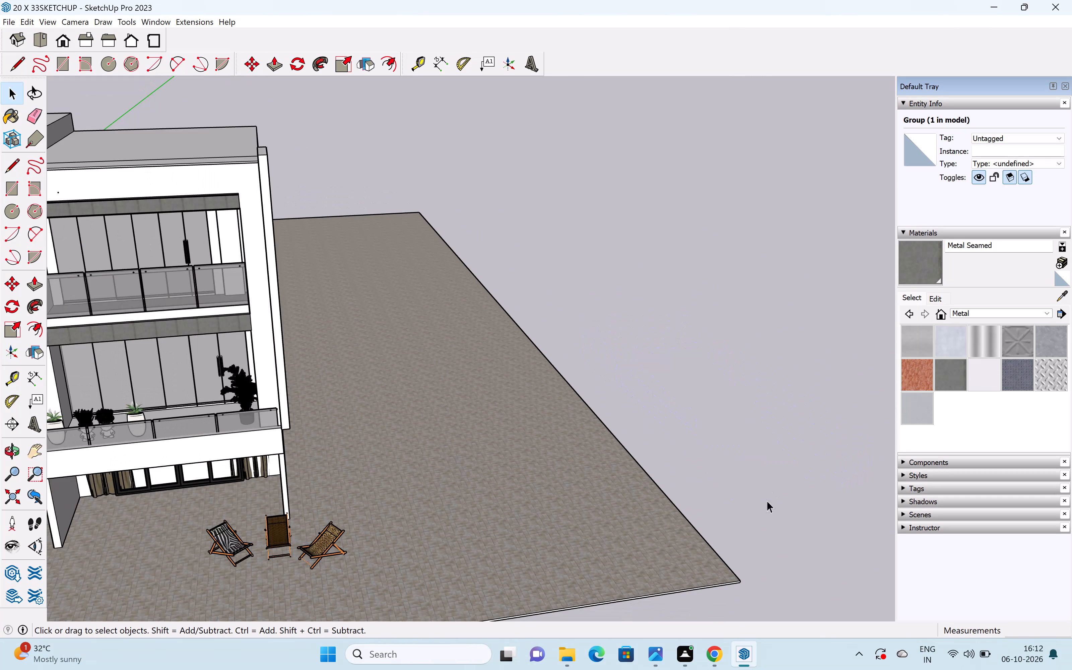
pyautogui.scroll(-6, 738, 540)
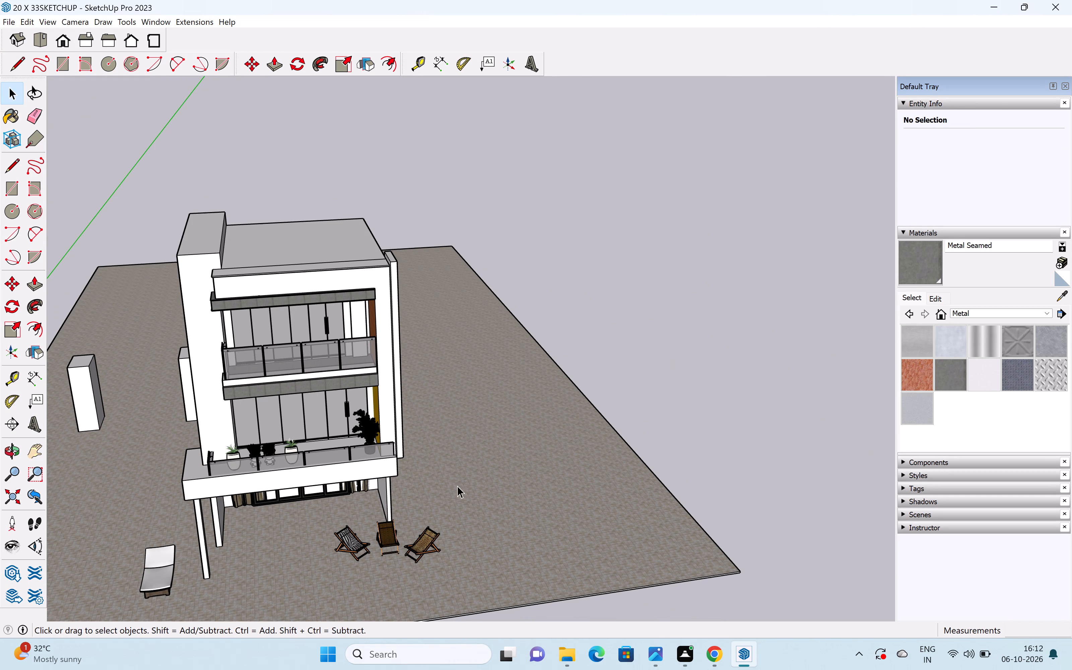
pyautogui.scroll(-6, 476, 474)
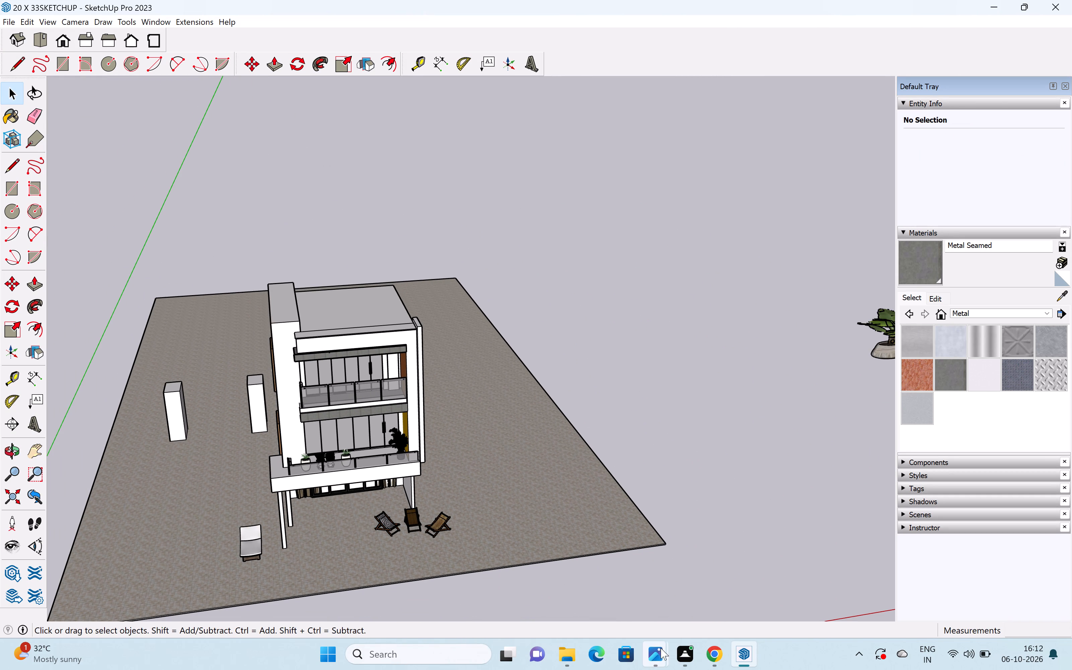
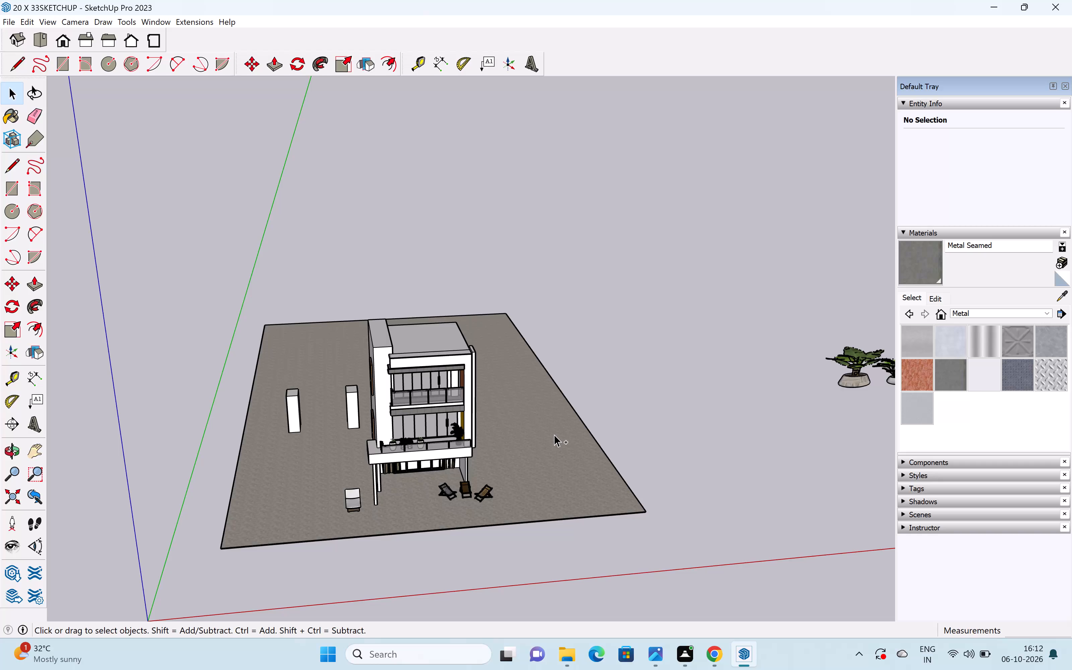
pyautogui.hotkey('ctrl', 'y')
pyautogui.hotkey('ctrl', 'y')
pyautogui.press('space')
# Draw a rectangle about 7' 8" by 4' 3 1/4" on the paving beside the house, past the deck chairs.
pyautogui.press('r')
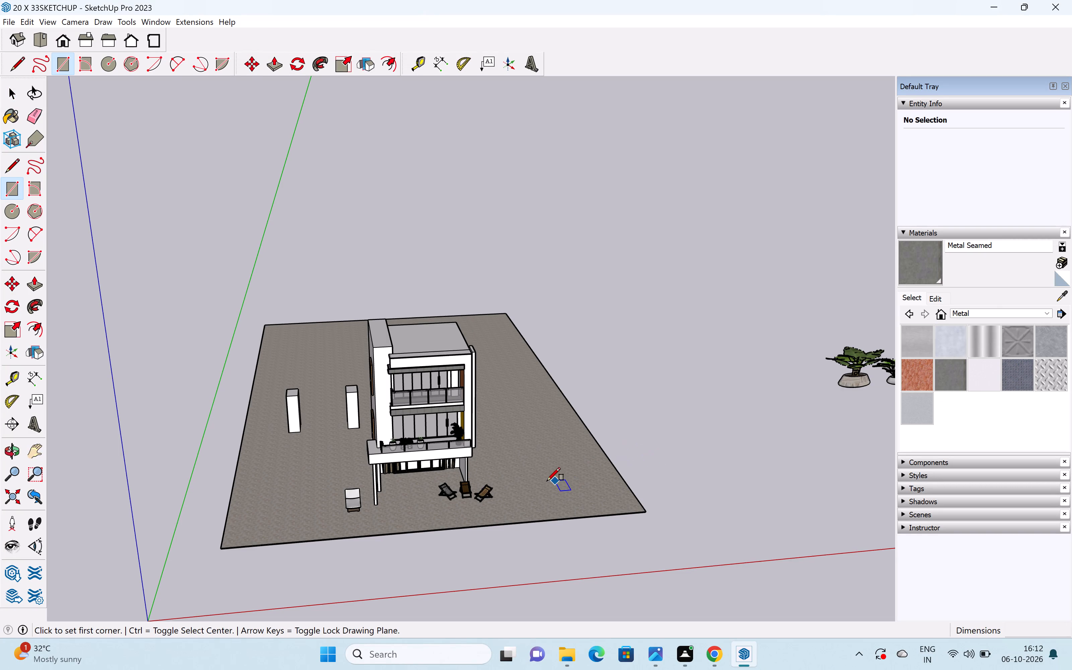
pyautogui.click(533, 481)
pyautogui.scroll(4, 582, 478)
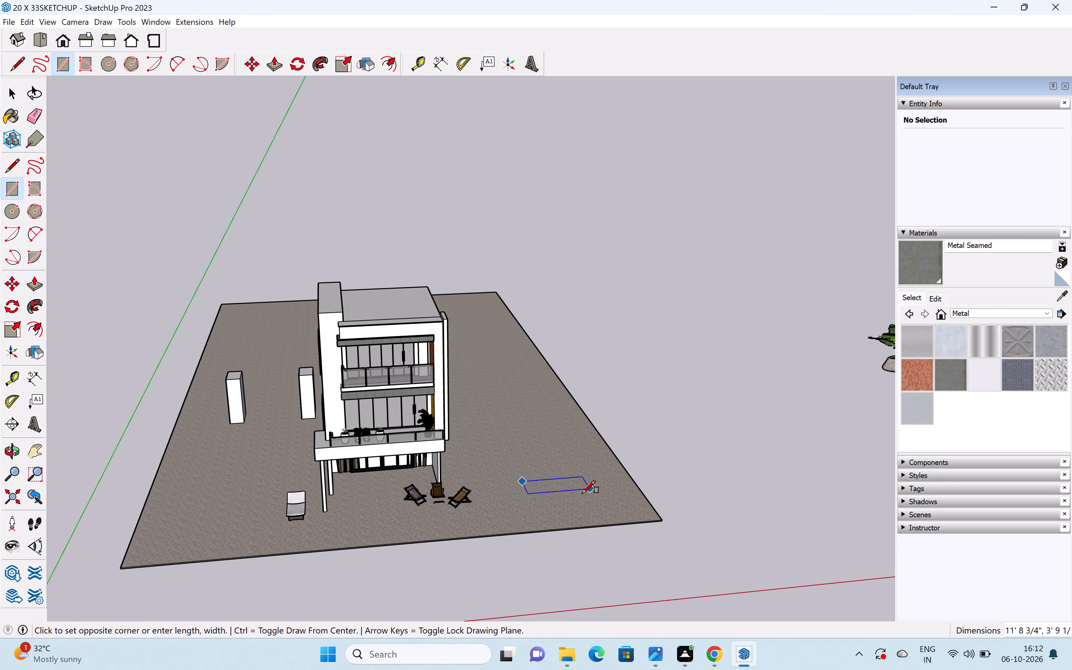
pyautogui.scroll(4, 568, 486)
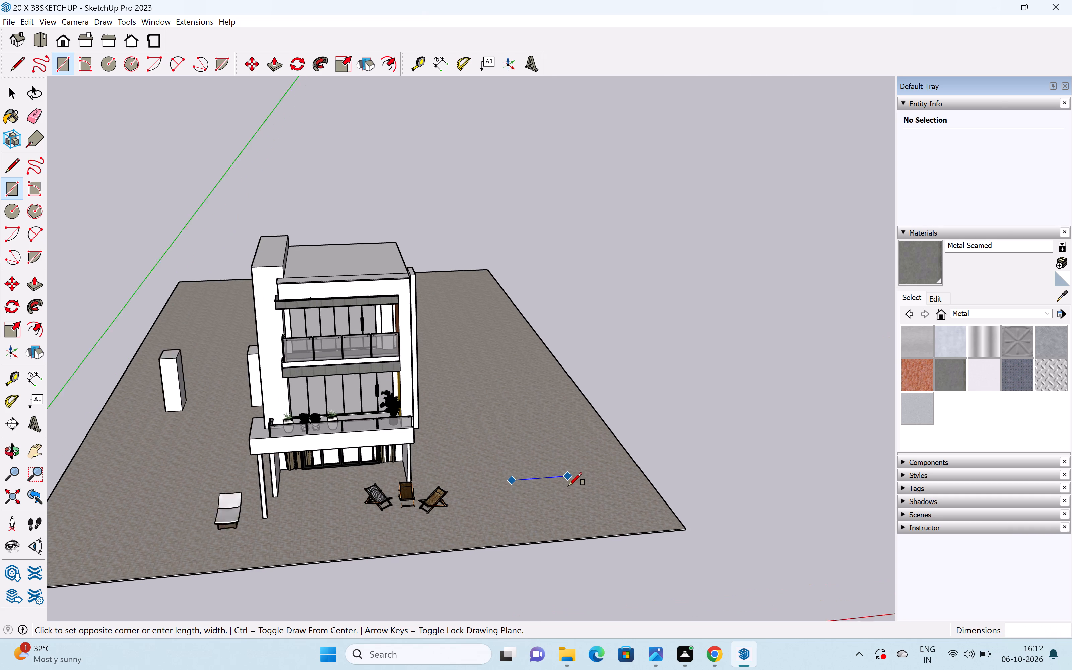
pyautogui.click(569, 490)
pyautogui.press('space')
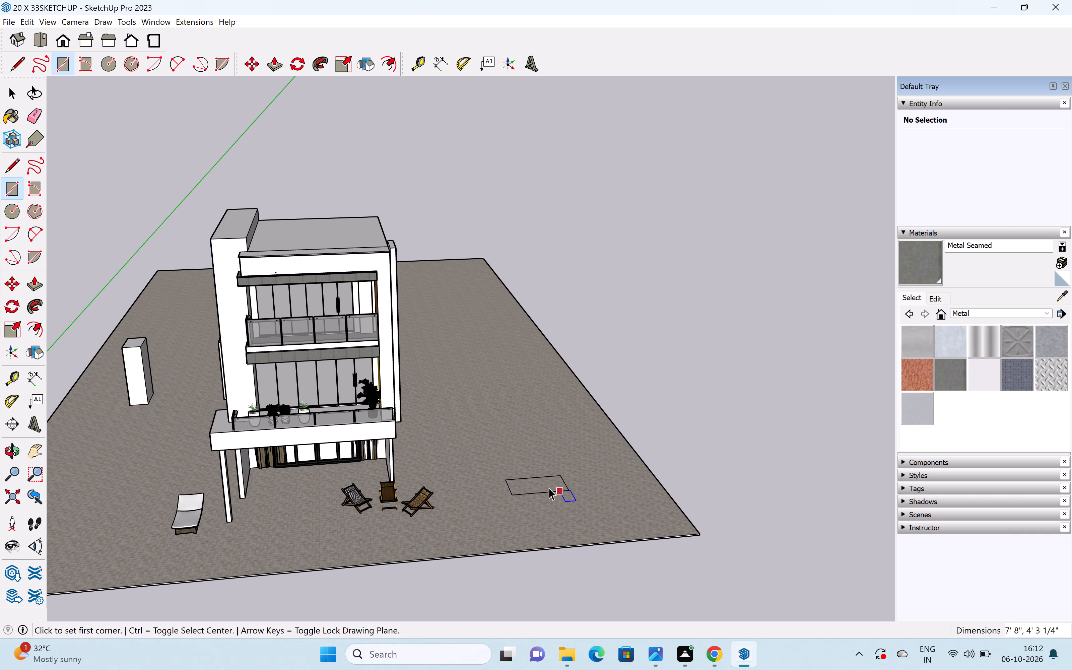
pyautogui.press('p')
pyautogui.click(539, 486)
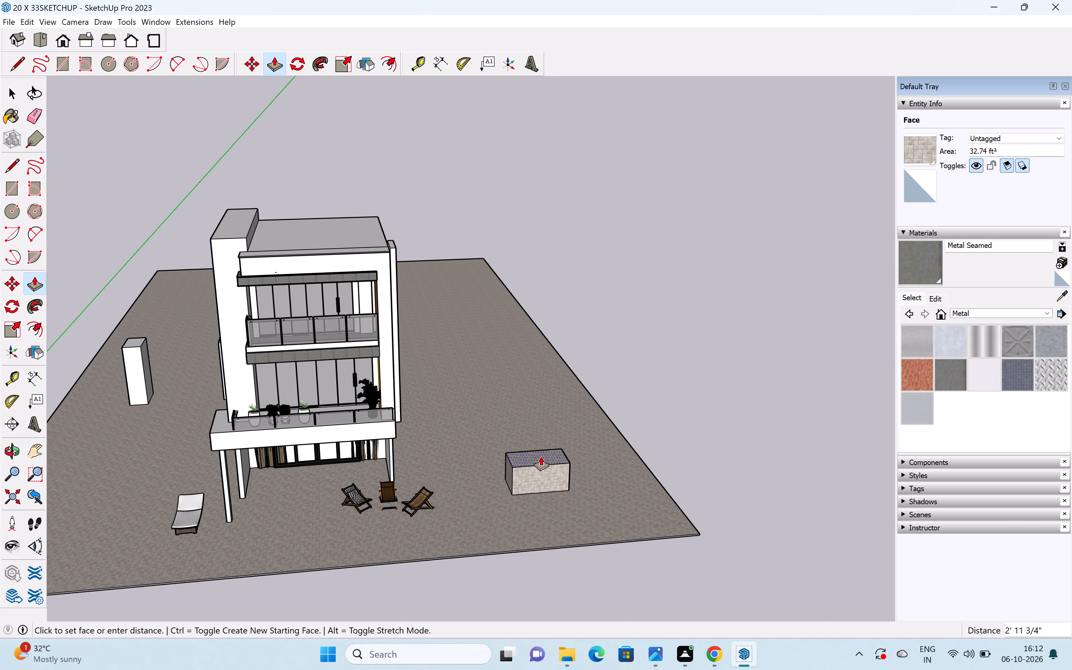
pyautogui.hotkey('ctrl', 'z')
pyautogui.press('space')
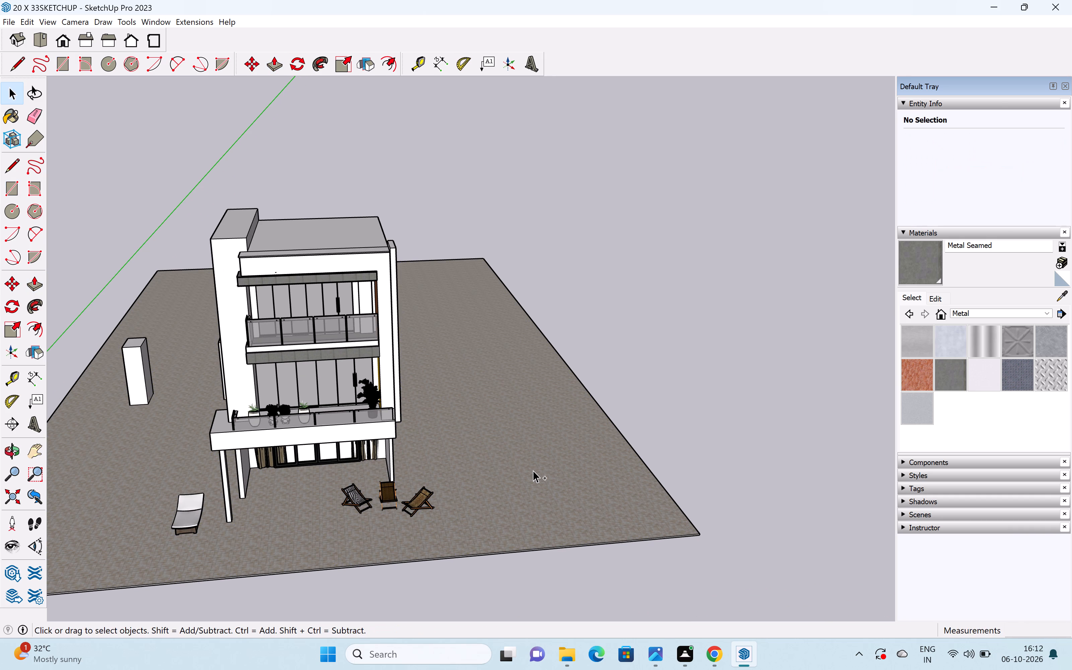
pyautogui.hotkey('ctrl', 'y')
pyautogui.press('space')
# Make a group from the new rectangle's face and its edges on the paving.
pyautogui.tripleClick(539, 483)
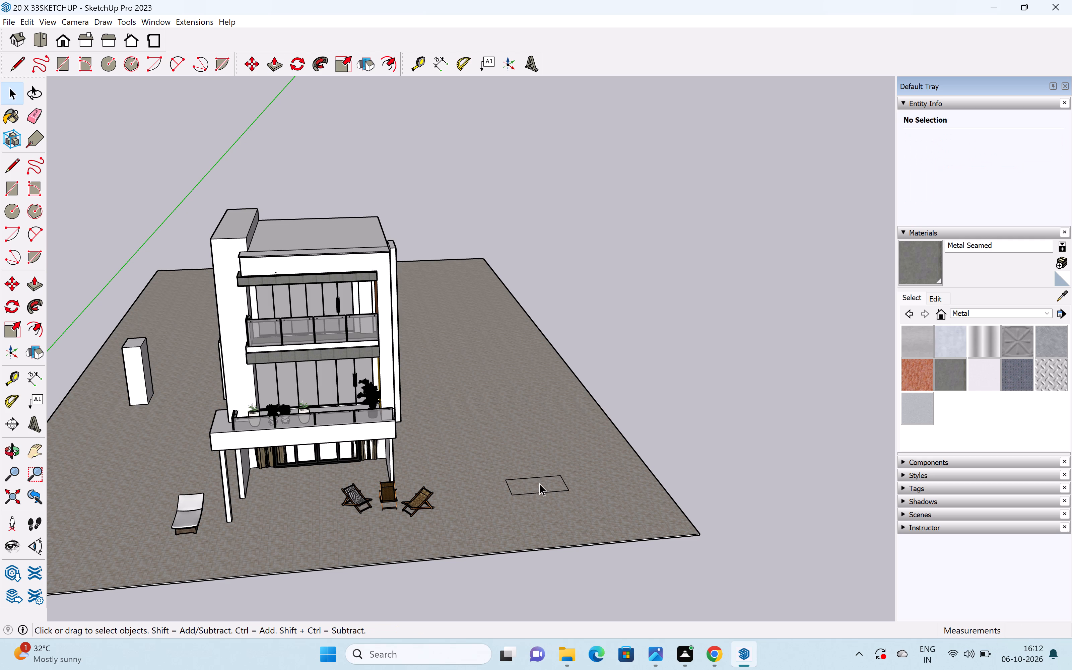
pyautogui.rightClick(539, 484)
pyautogui.click(699, 224)
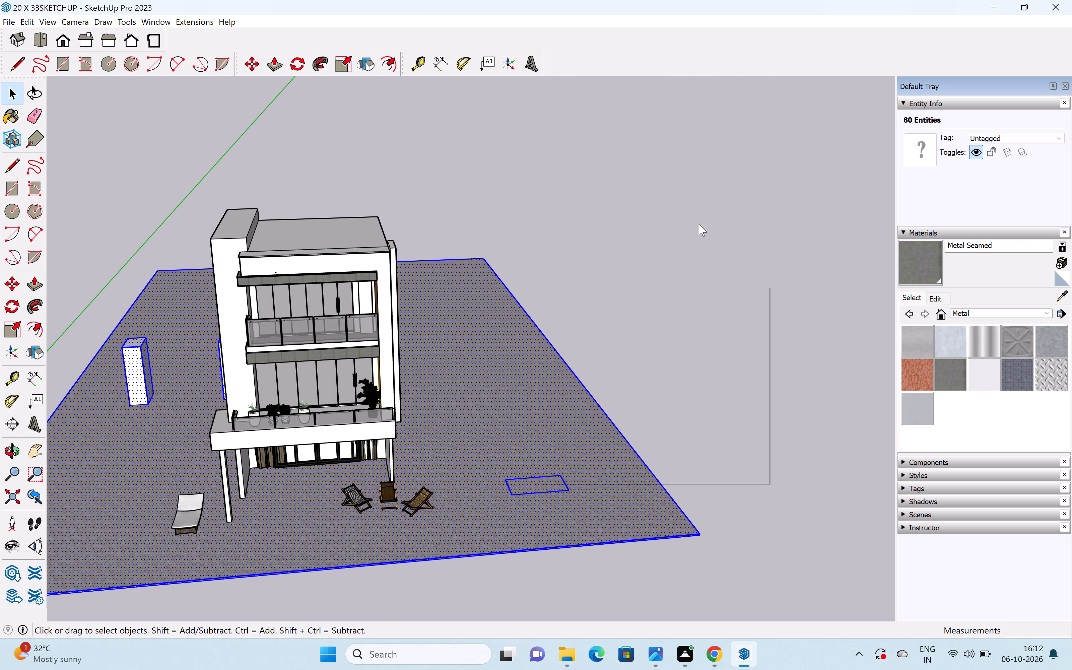
pyautogui.doubleClick(538, 483)
pyautogui.rightClick(538, 483)
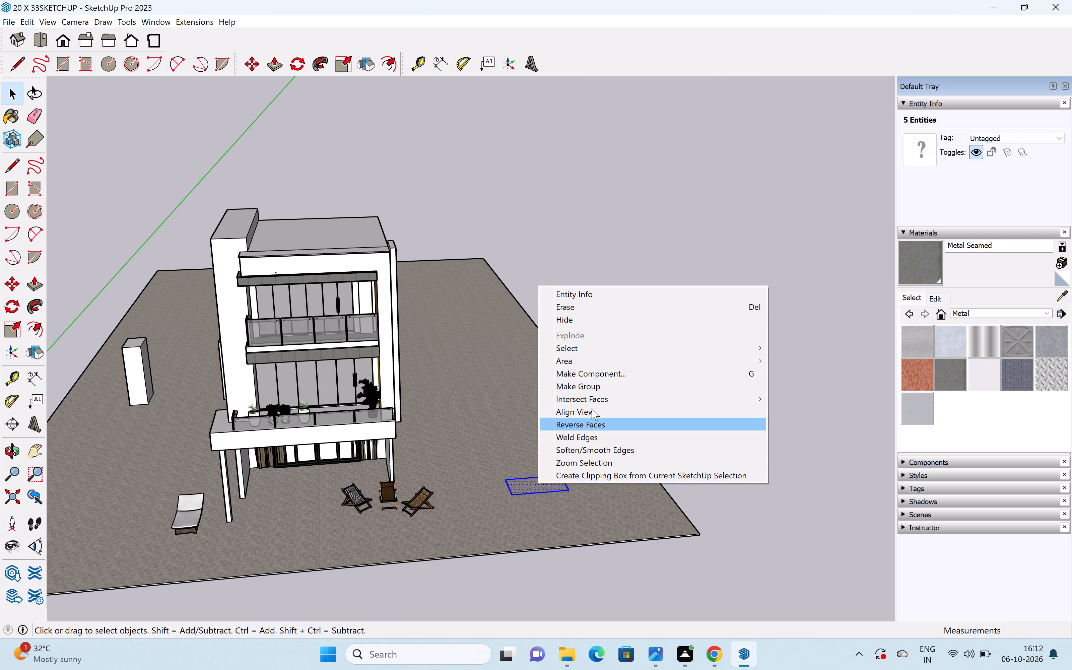
pyautogui.click(593, 387)
# Inside the rectangle's group, Push/Pull the face up 6" into a slab, and leave the group.
pyautogui.scroll(4, 553, 483)
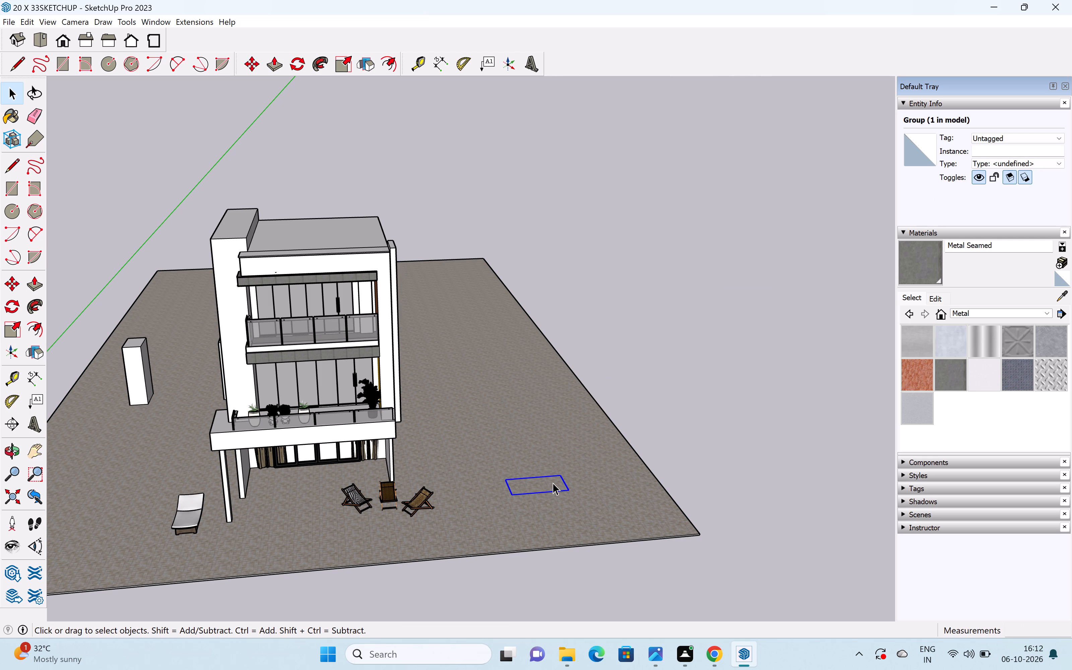
pyautogui.scroll(1, 553, 483)
pyautogui.doubleClick(543, 488)
pyautogui.press('p')
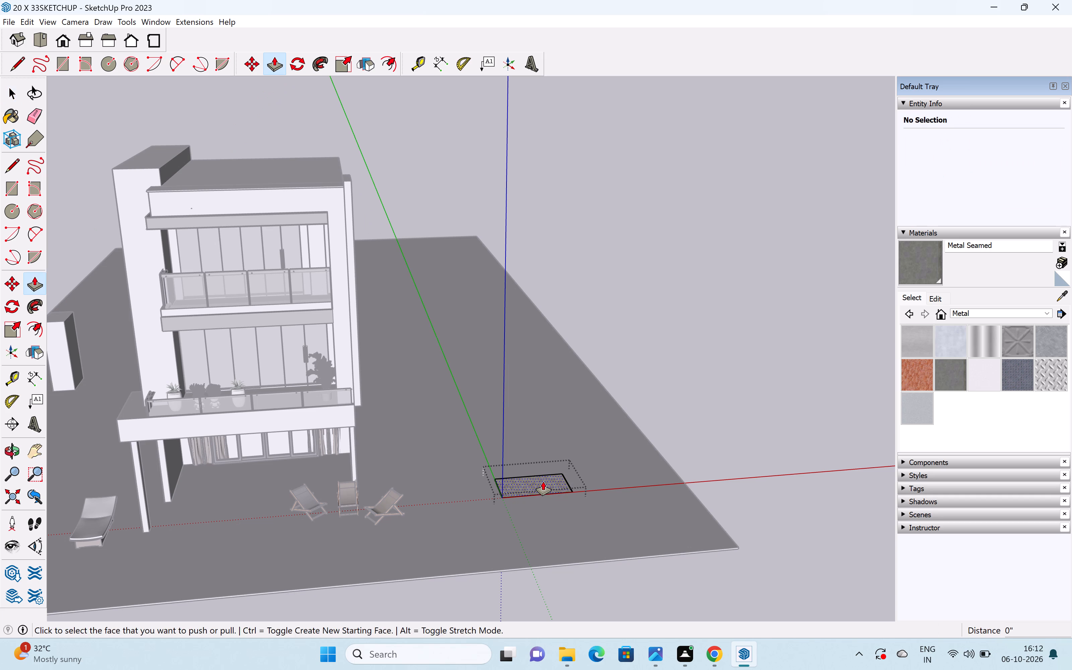
pyautogui.click(543, 481)
pyautogui.write('6"')
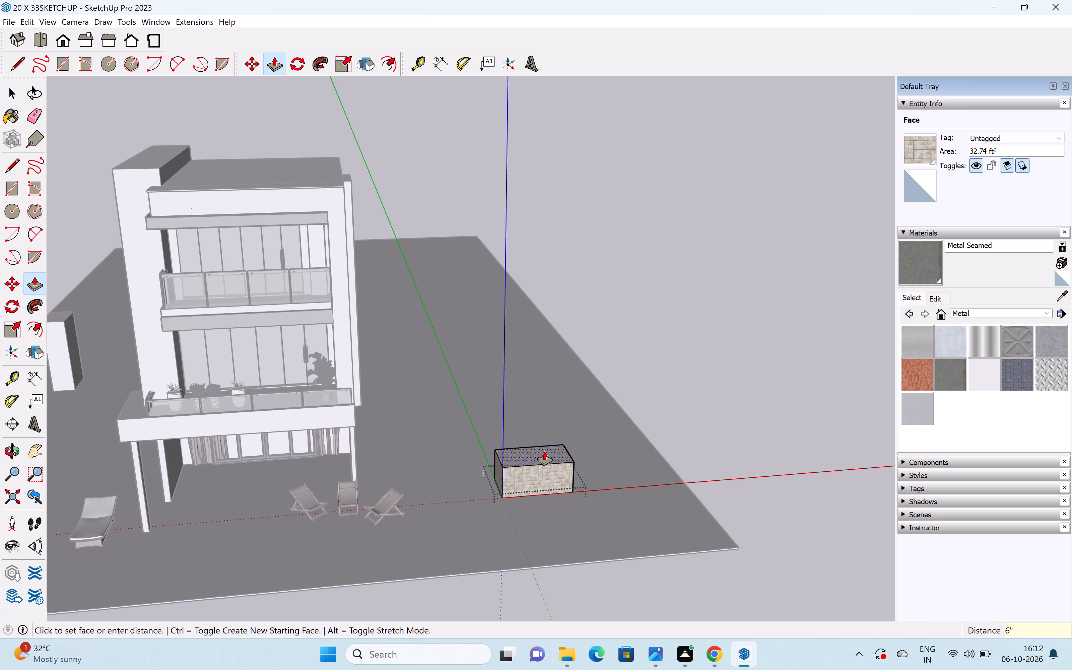
pyautogui.press('Return')
pyautogui.press('space')
pyautogui.click(536, 483)
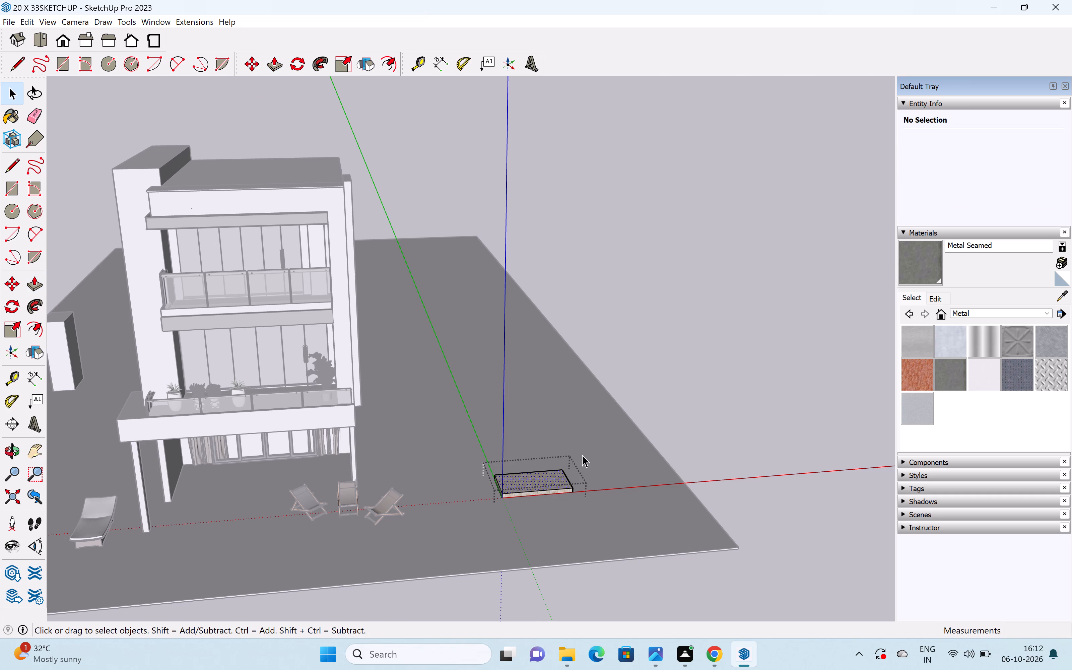
pyautogui.scroll(4, 675, 411)
pyautogui.click(683, 427)
# Copy the slab group from its bottom front corner to its top rear corner, about 4' 3 5/8" away.
pyautogui.click(486, 511)
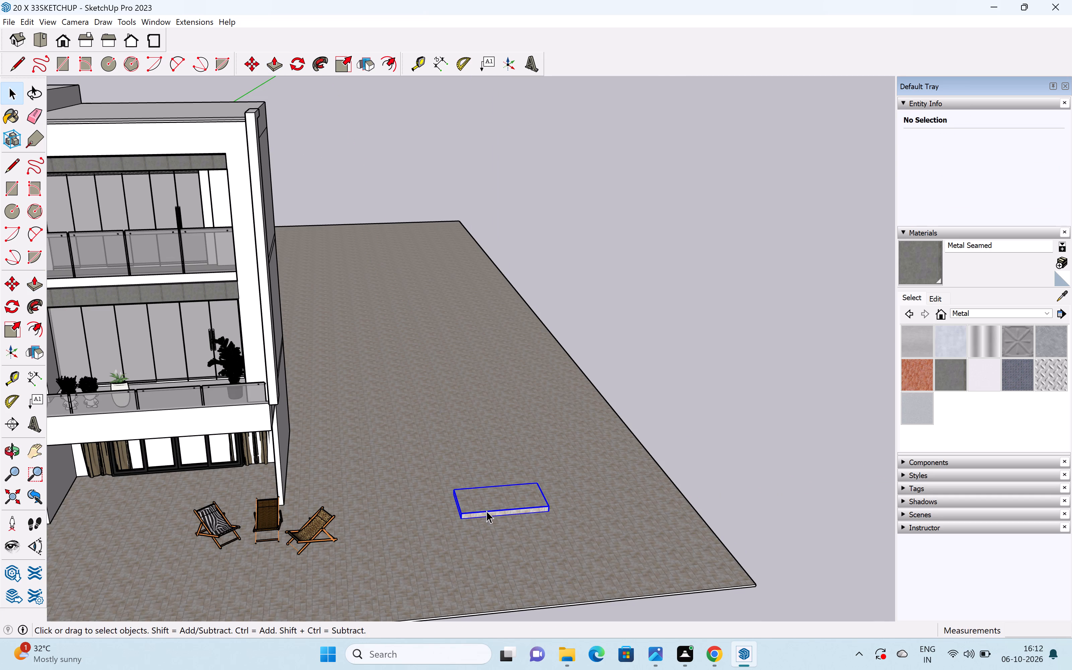
pyautogui.press('m')
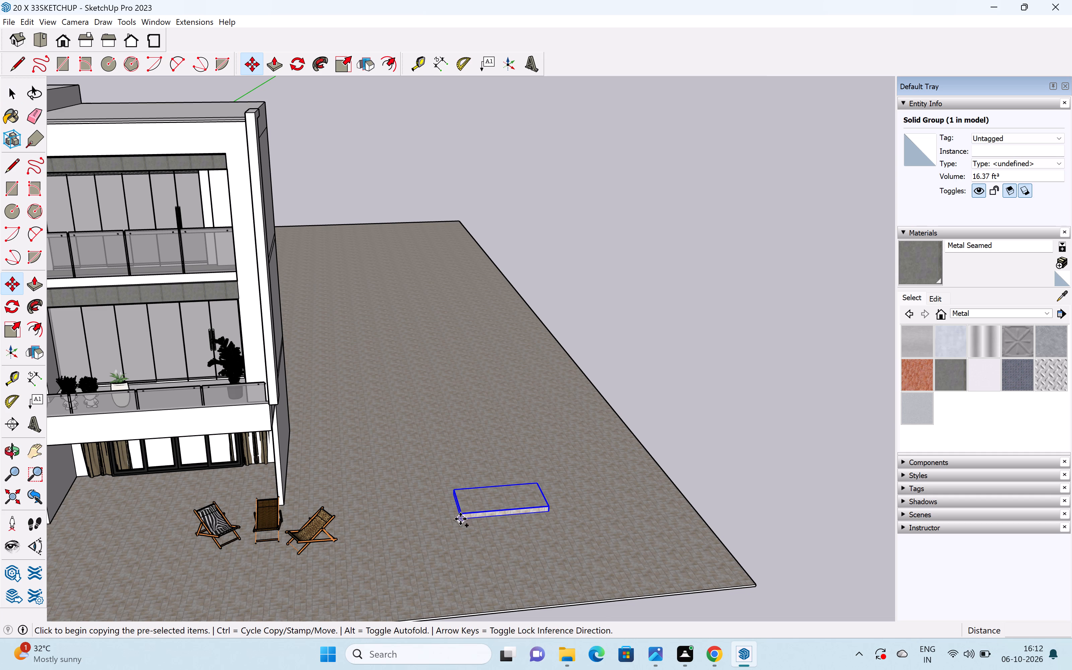
pyautogui.scroll(-1, 458, 519)
pyautogui.scroll(6, 458, 519)
pyautogui.scroll(-1, 457, 519)
pyautogui.scroll(4, 457, 519)
pyautogui.scroll(-1, 460, 517)
pyautogui.scroll(1, 460, 517)
pyautogui.scroll(-1, 460, 516)
pyautogui.scroll(1, 460, 516)
pyautogui.click(463, 521)
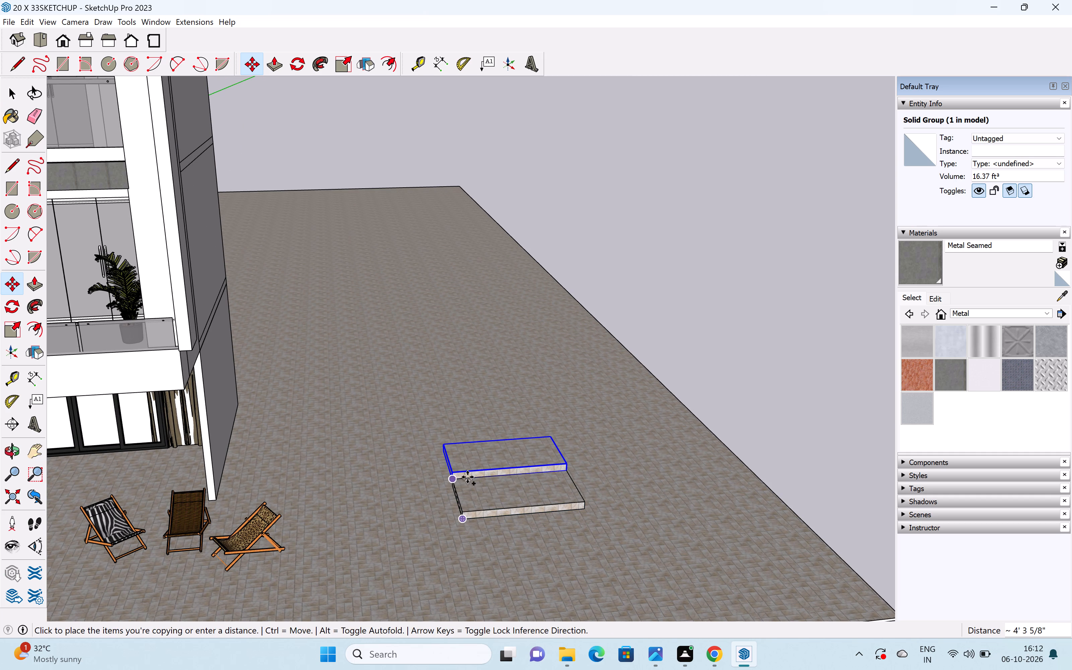
pyautogui.click(457, 481)
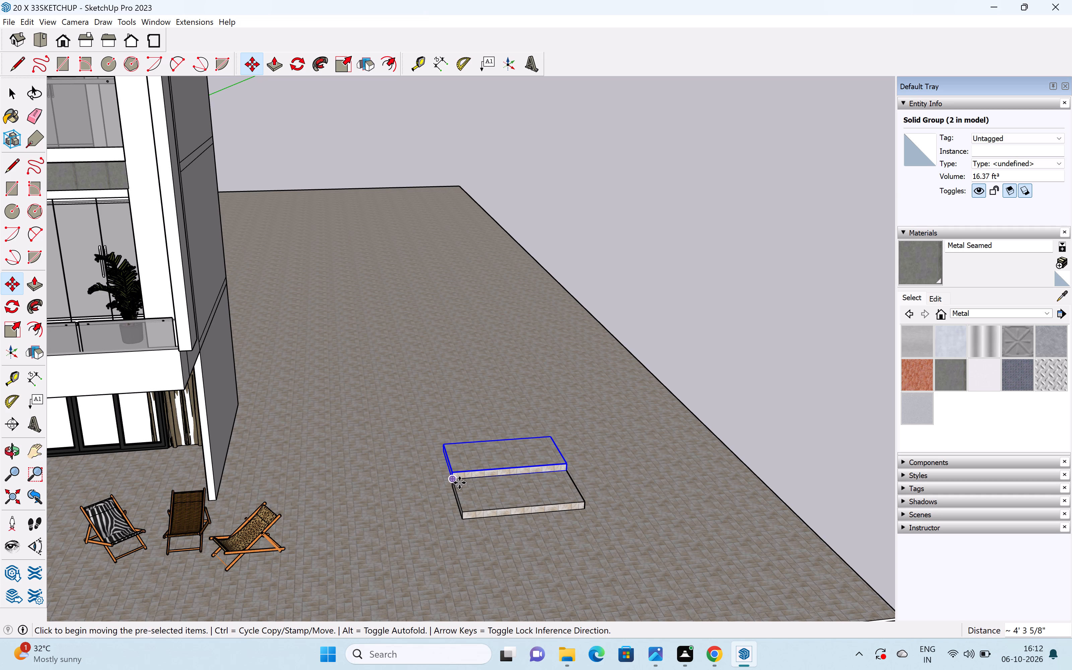
# Multiply the slab copy with a *8 array to form a rising flight of steps beside the house.
pyautogui.hotkey('shift', '*')
pyautogui.press('8')
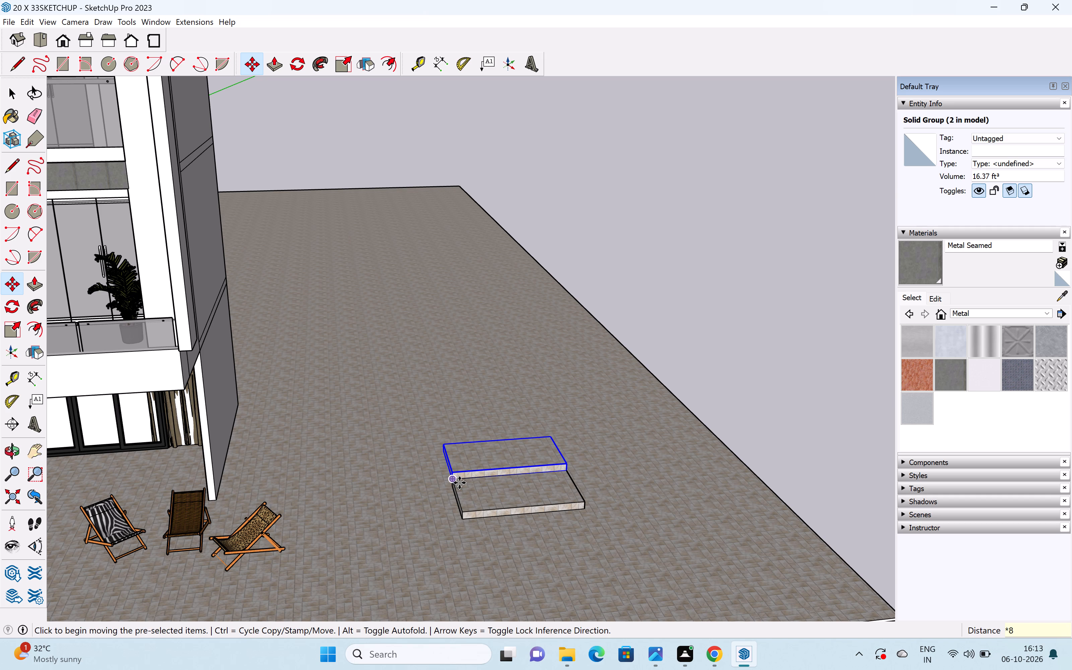
pyautogui.press('Return')
pyautogui.press('space')
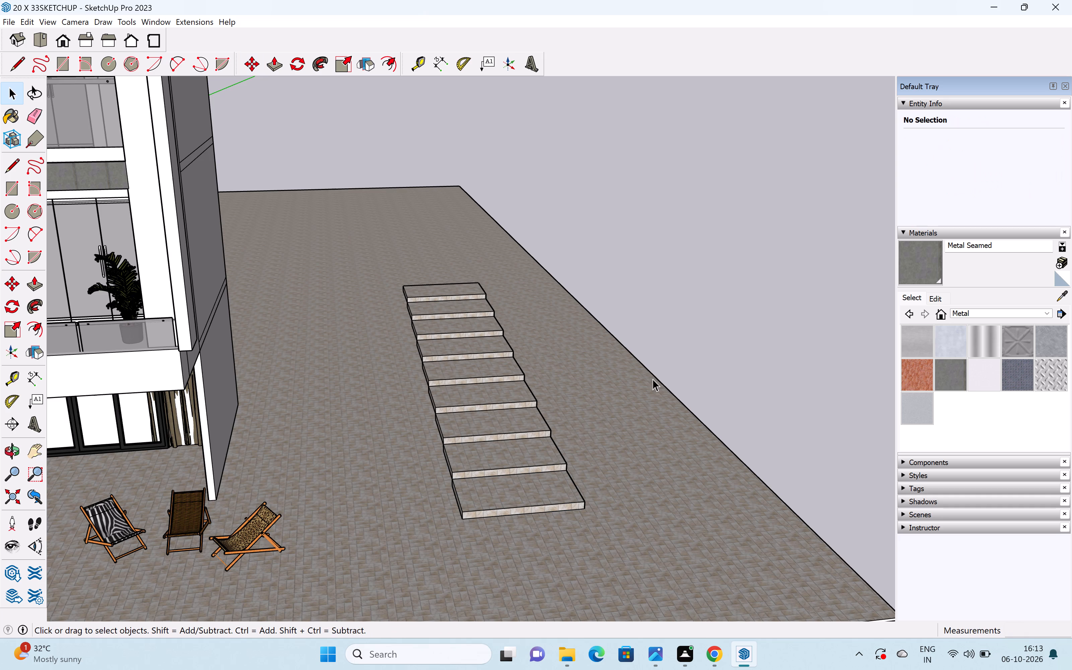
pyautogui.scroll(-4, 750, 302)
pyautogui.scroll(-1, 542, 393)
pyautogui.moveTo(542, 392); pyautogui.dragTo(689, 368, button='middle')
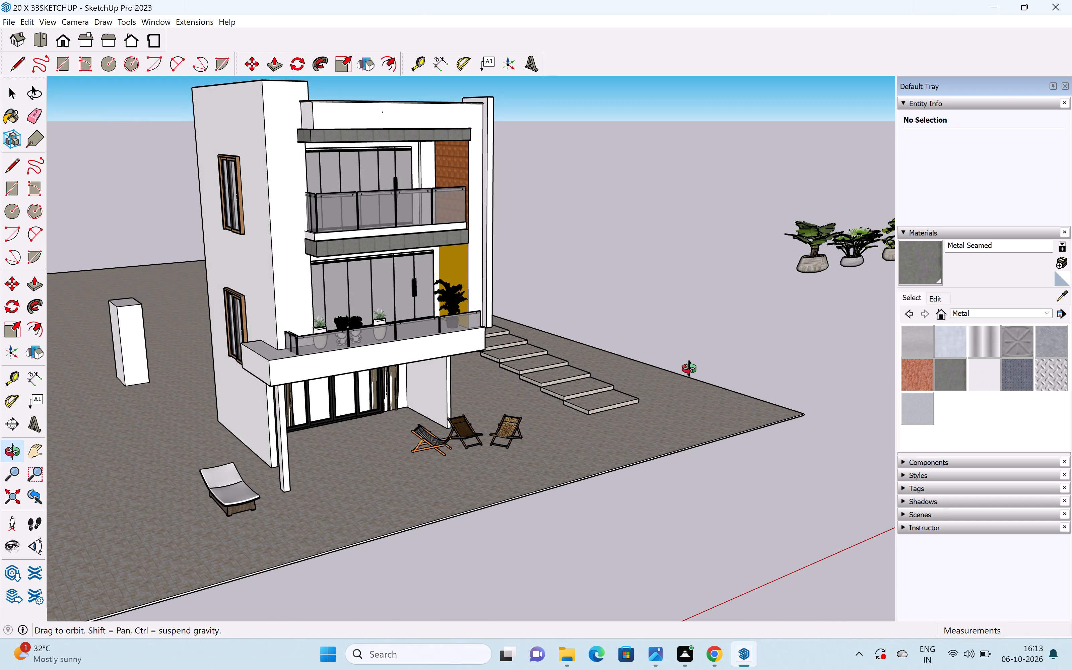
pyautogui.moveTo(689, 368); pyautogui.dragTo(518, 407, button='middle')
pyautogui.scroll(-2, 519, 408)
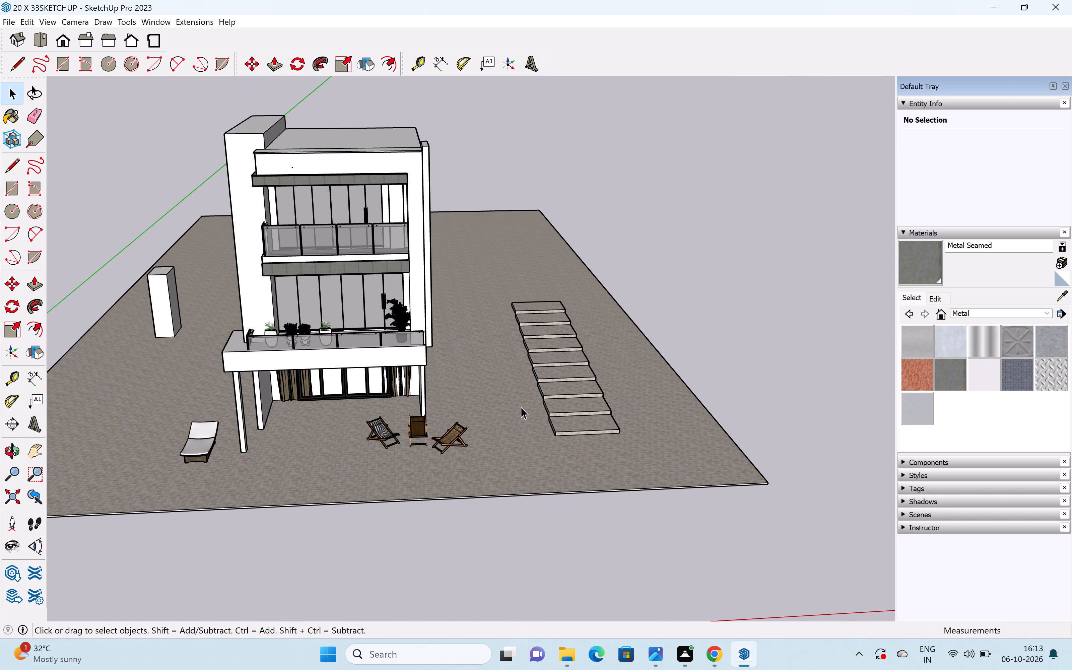
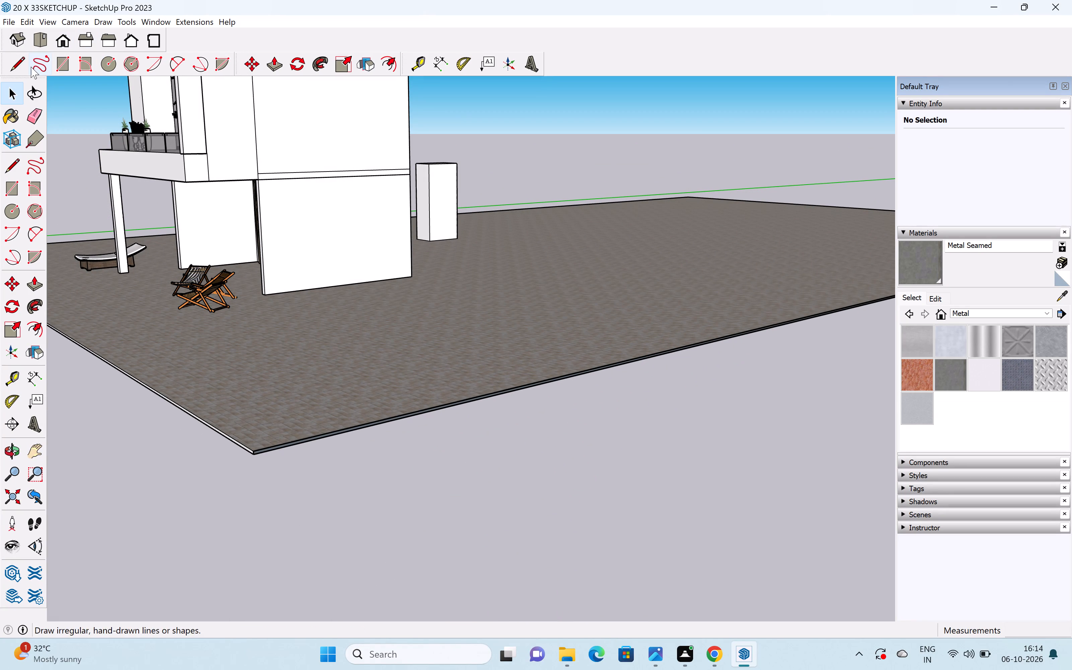
# Draw a 3' by 10" rectangle flat on the open ground just outside the paved plot's front edge.
pyautogui.click(66, 62)
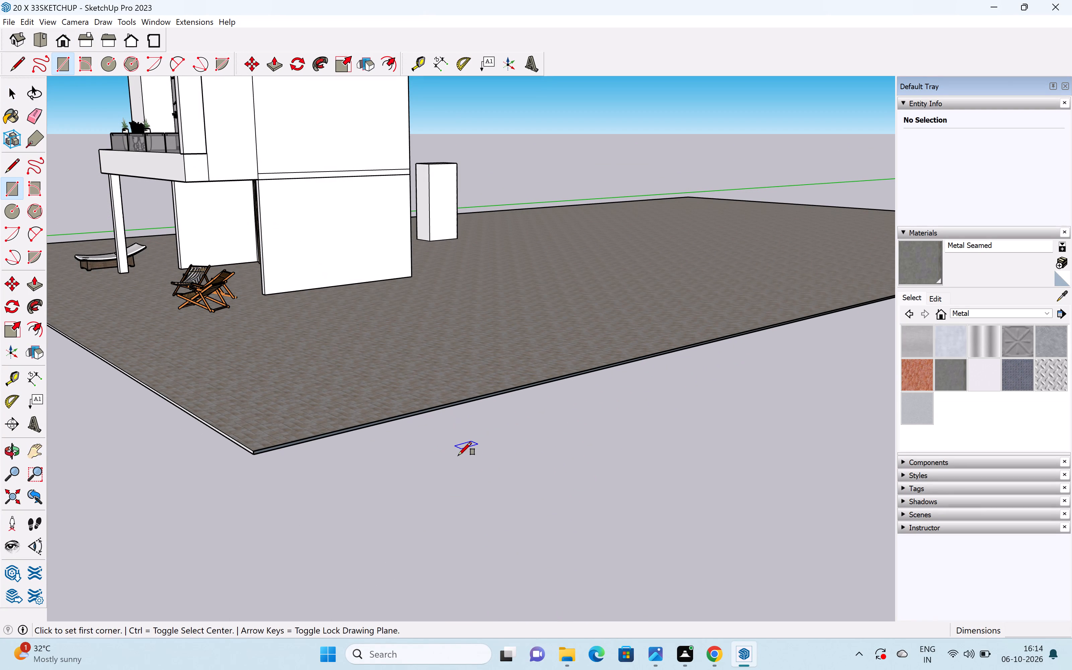
pyautogui.click(459, 455)
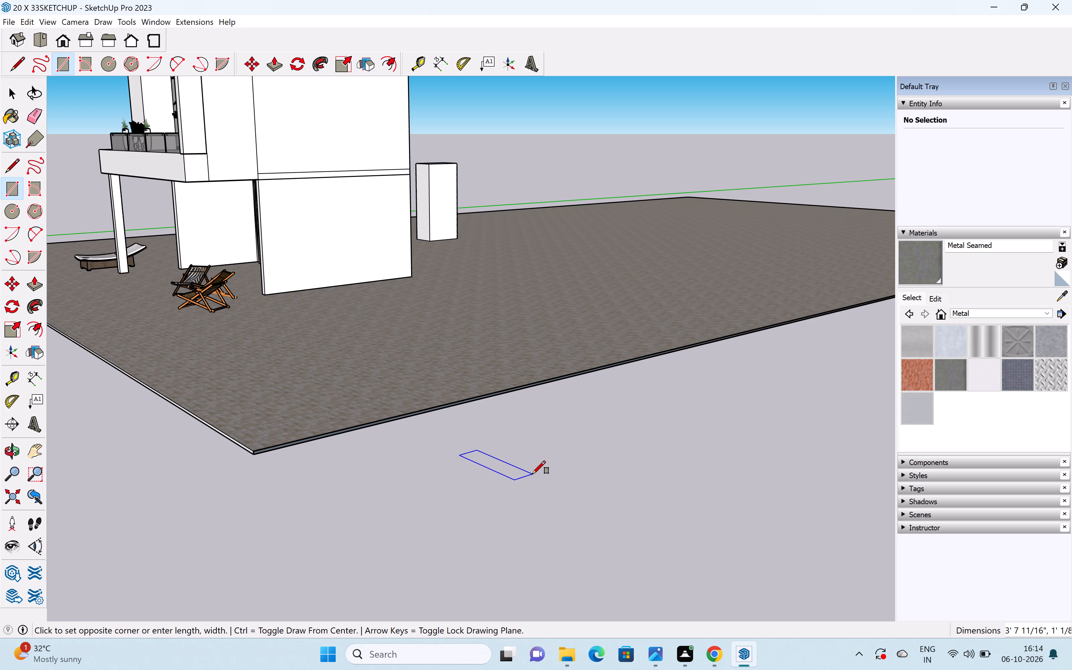
pyautogui.press('3')
pyautogui.press("'")
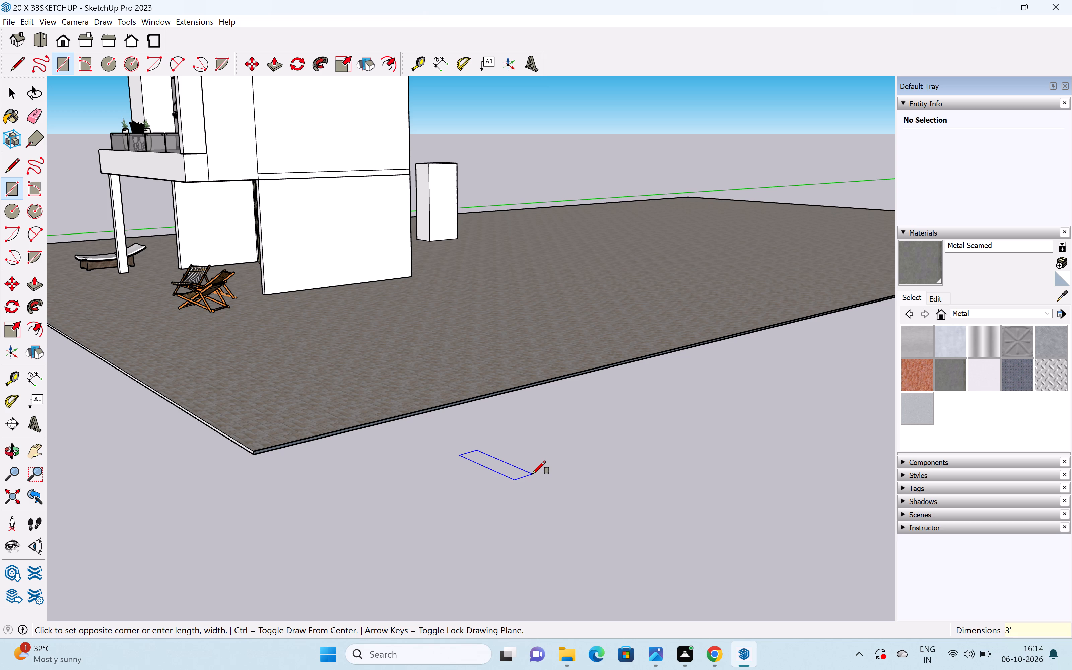
pyautogui.press(',')
pyautogui.press('1')
pyautogui.press('0')
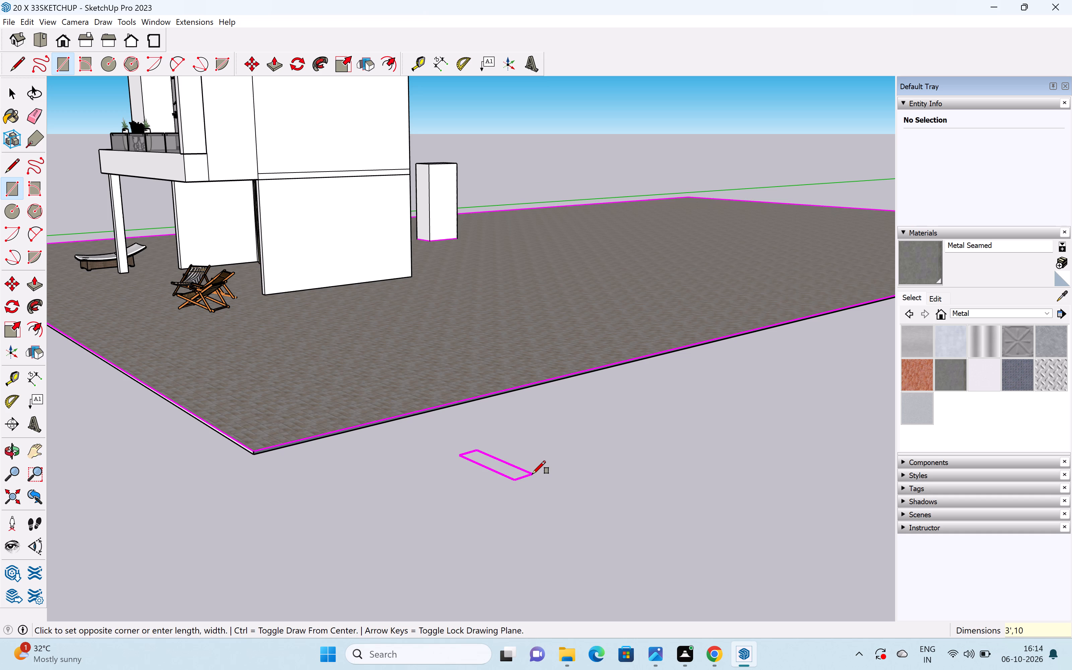
pyautogui.hotkey('shift', '"')
pyautogui.press('Return')
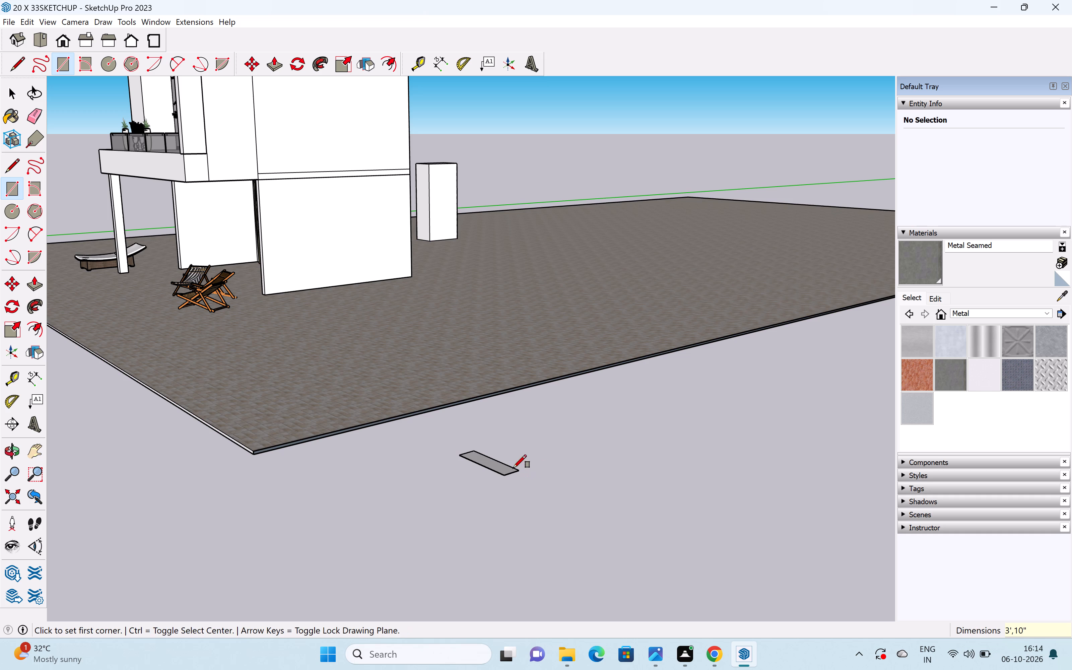
# Push/Pull the new rectangle's face up 6" into a step block.
pyautogui.scroll(20, 486, 480)
pyautogui.scroll(1, 486, 480)
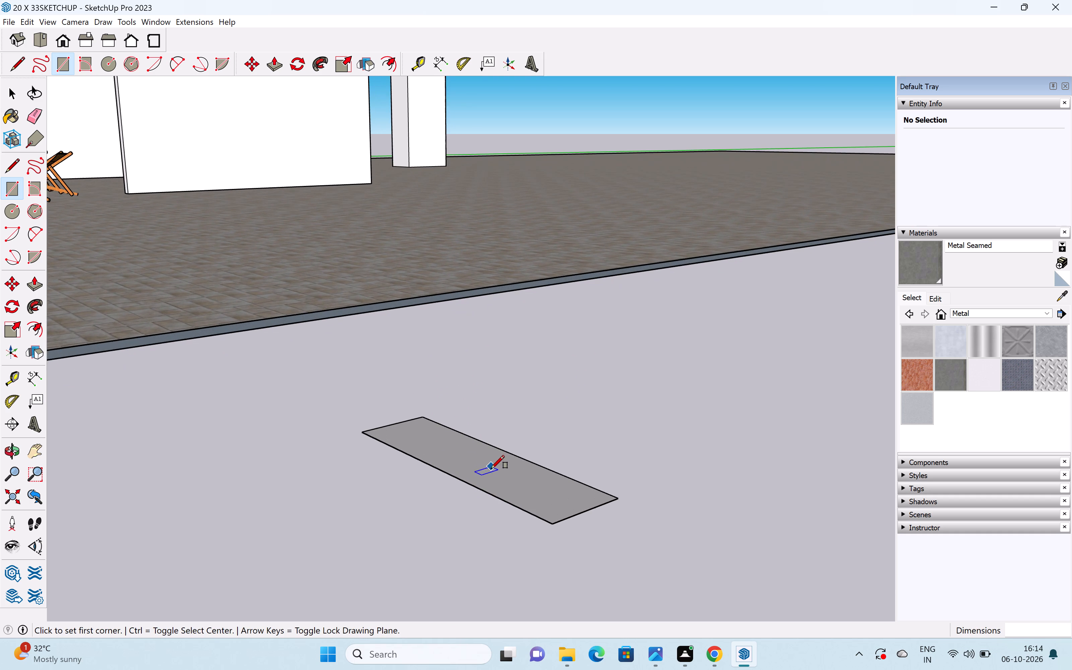
pyautogui.moveTo(491, 469); pyautogui.dragTo(643, 605, button='middle')
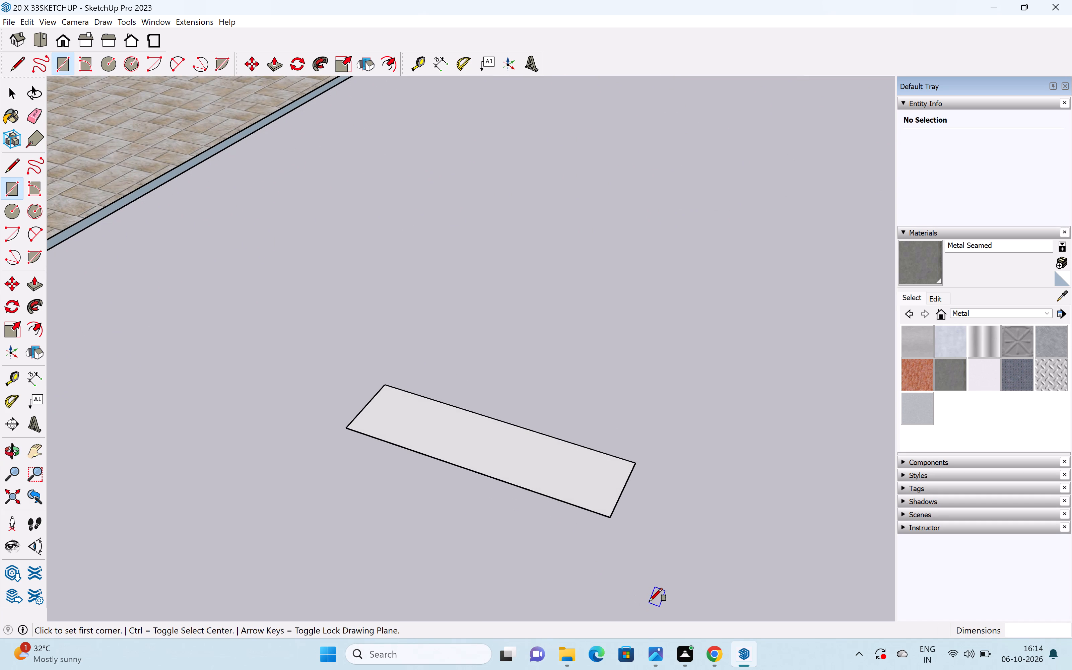
pyautogui.press('p')
pyautogui.click(596, 497)
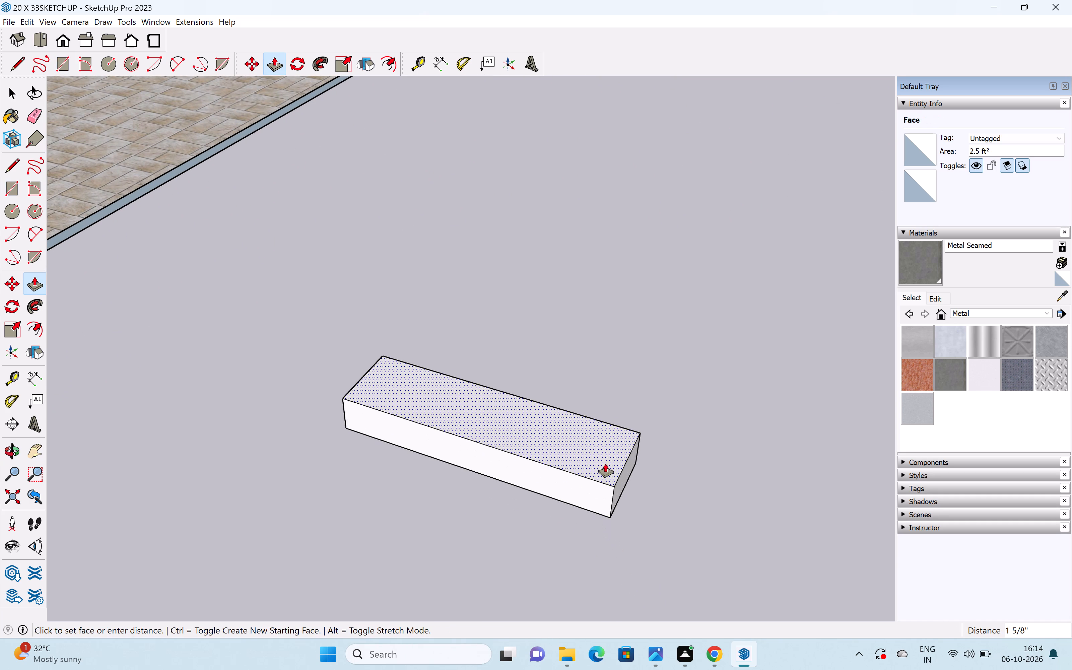
pyautogui.press('6')
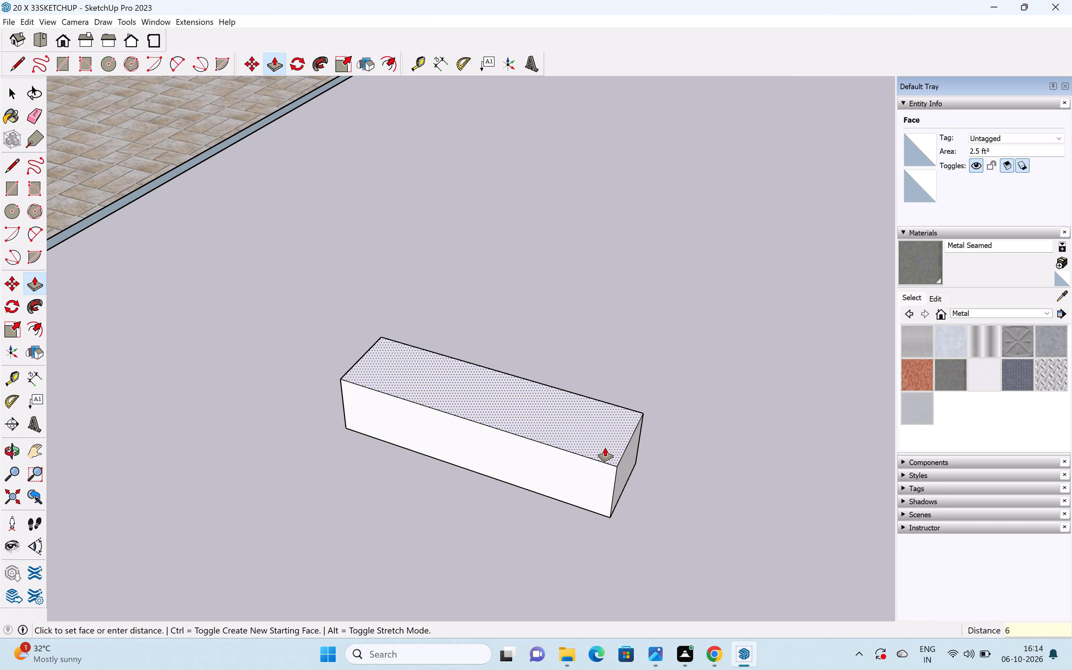
pyautogui.hotkey('shift', '"')
pyautogui.press('Return')
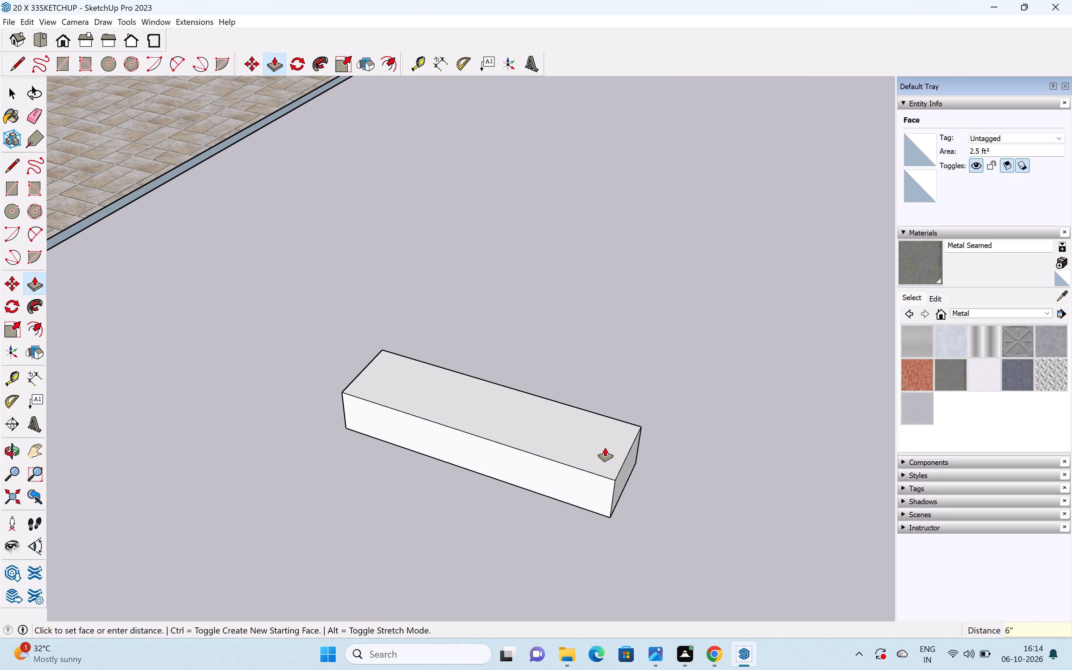
# Copy the whole step block from its bottom front corner to its top rear corner, about 11 11/16" away.
pyautogui.moveTo(656, 441); pyautogui.dragTo(584, 427, button='middle')
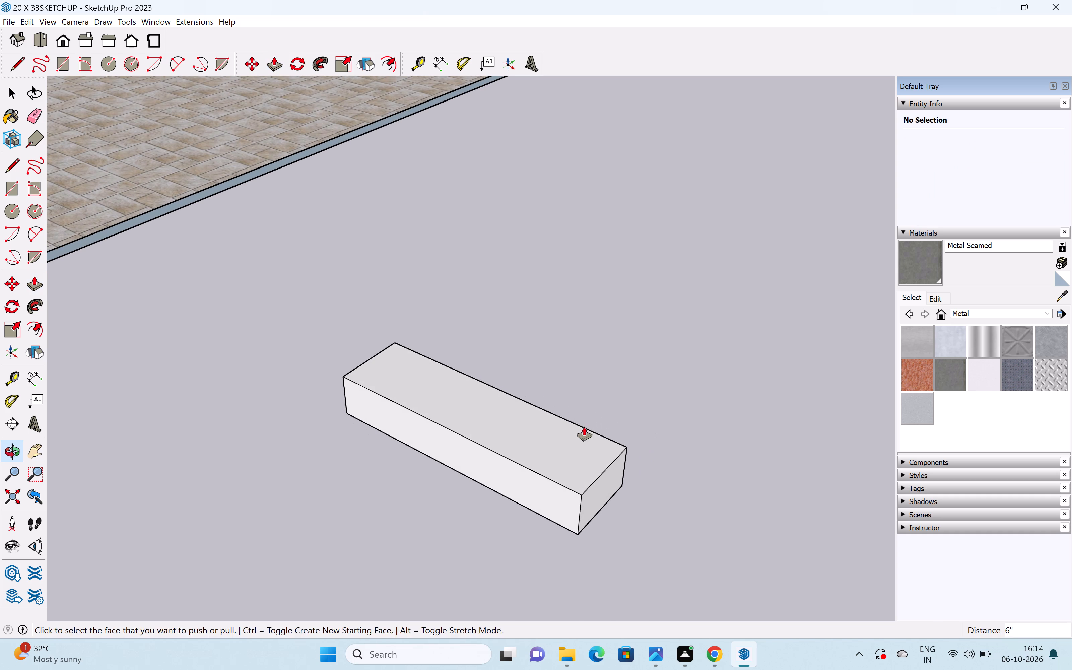
pyautogui.press('space')
pyautogui.tripleClick(582, 446)
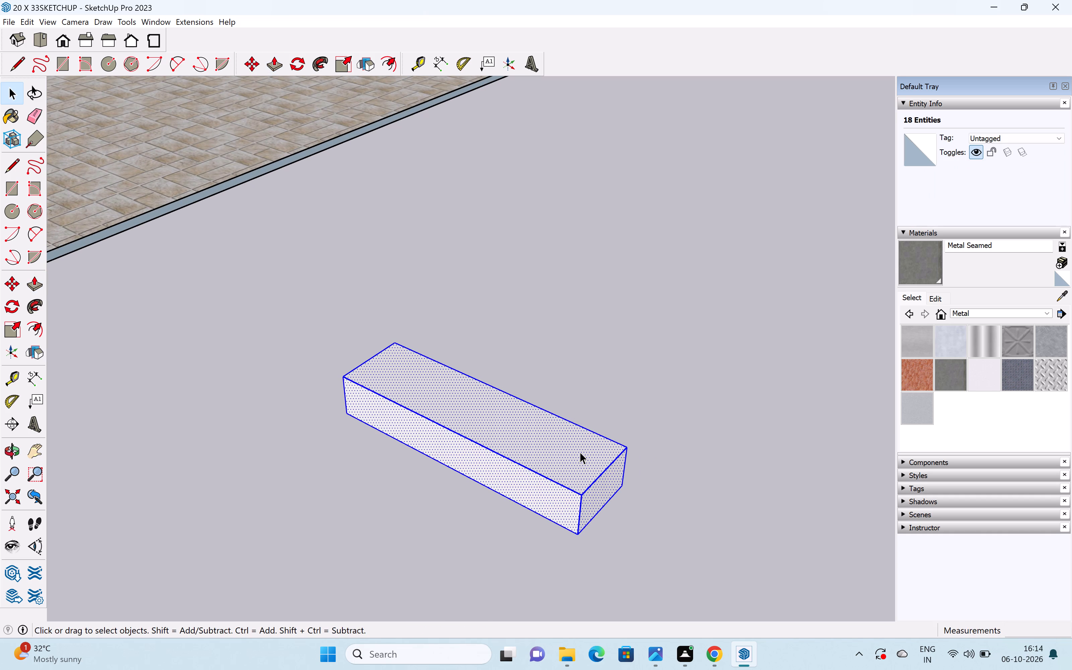
pyautogui.press('m')
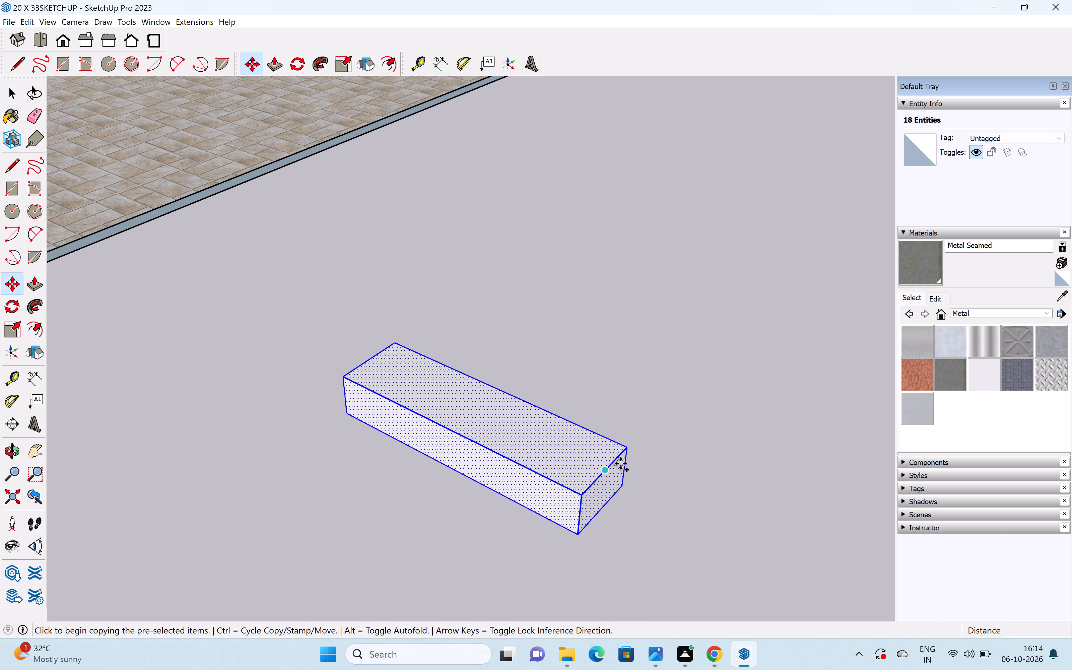
pyautogui.click(577, 532)
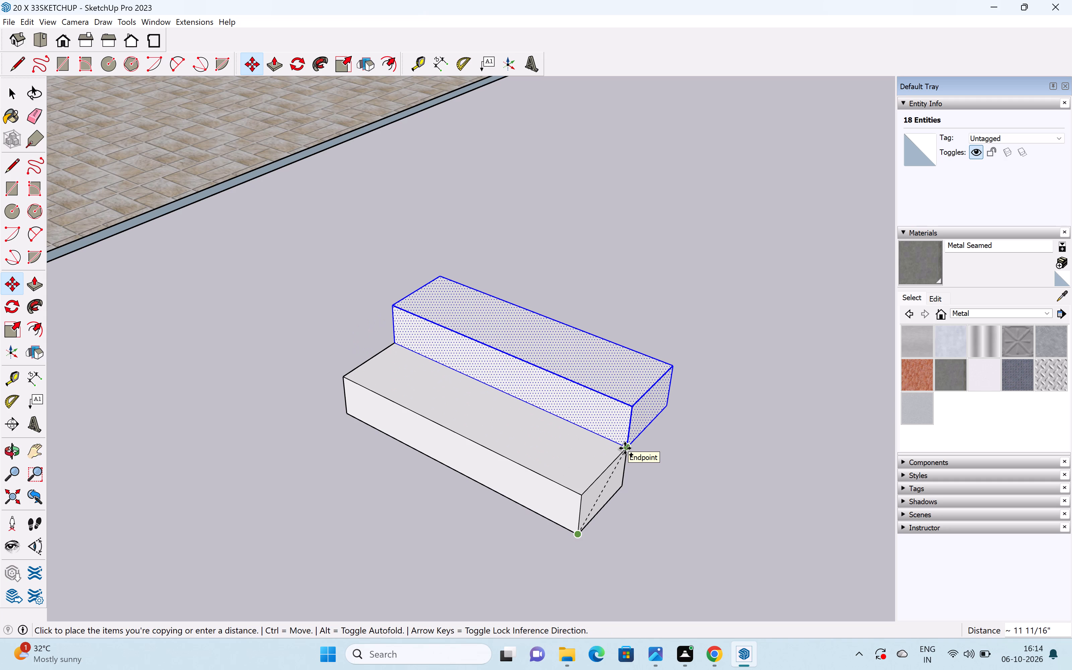
pyautogui.click(625, 448)
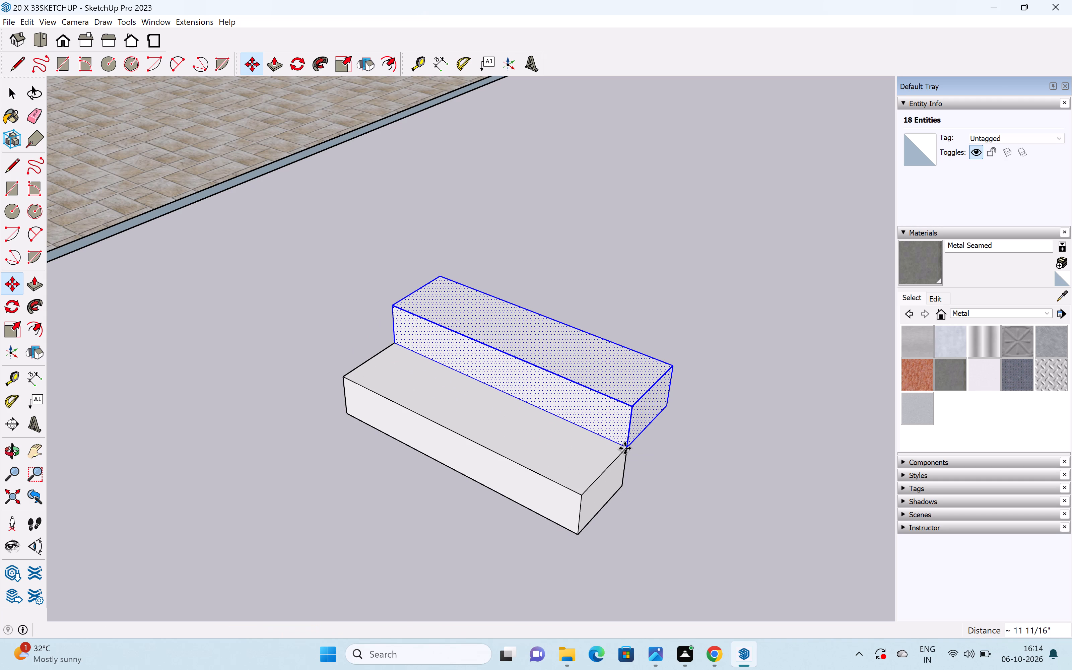
# Multiply the step copy with a *10 array to form a rising flight of stairs.
pyautogui.hotkey('shift', '*')
pyautogui.write('10')
pyautogui.press('Return')
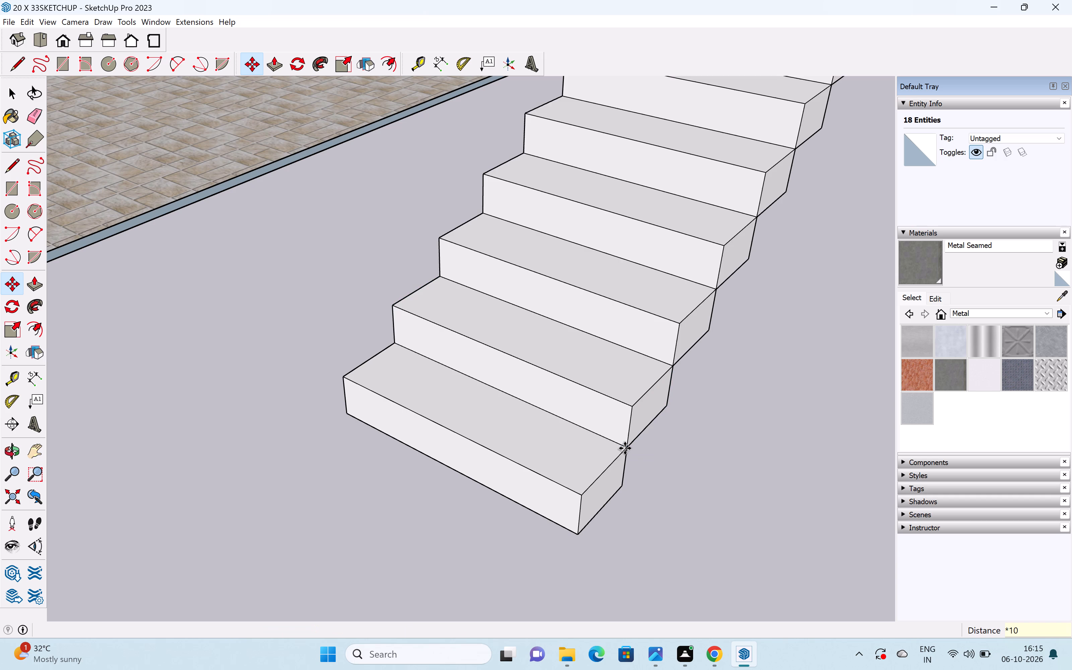
pyautogui.scroll(-8, 642, 419)
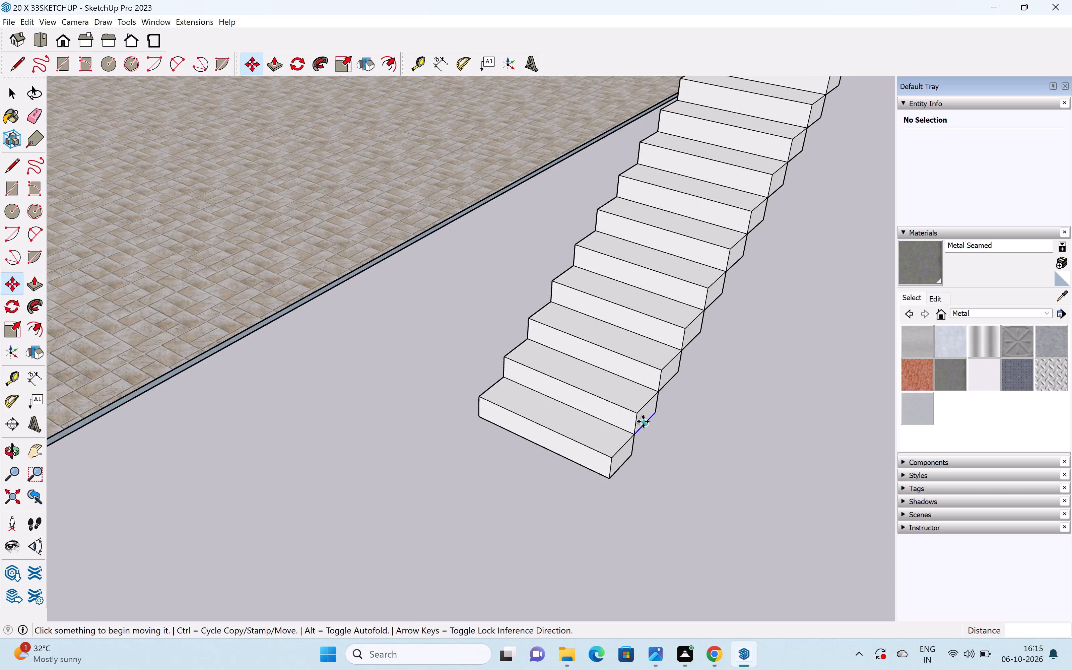
pyautogui.scroll(-6, 643, 421)
pyautogui.moveTo(645, 421); pyautogui.dragTo(430, 378, button='middle')
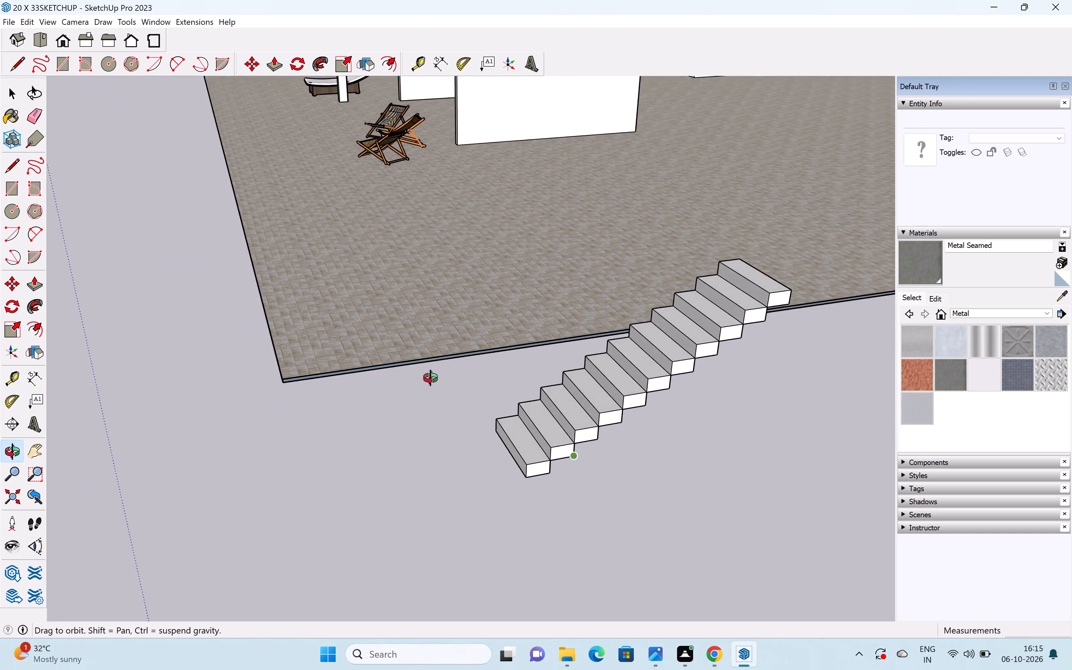
pyautogui.moveTo(430, 378); pyautogui.dragTo(449, 334, button='middle')
pyautogui.scroll(3, 538, 462)
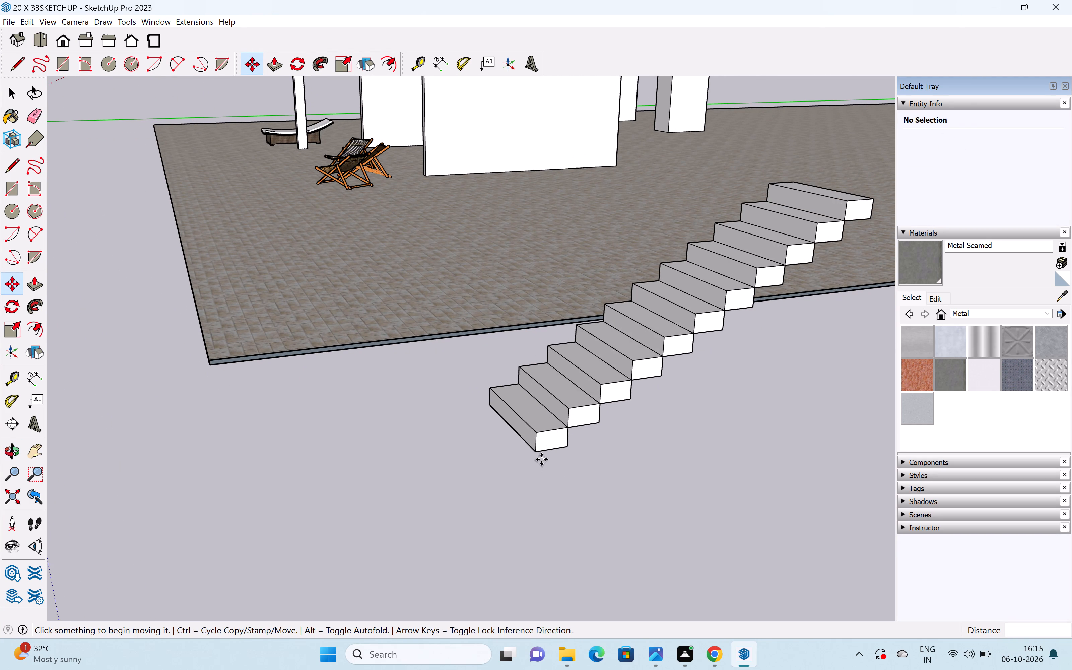
pyautogui.press('Escape')
pyautogui.press('space')
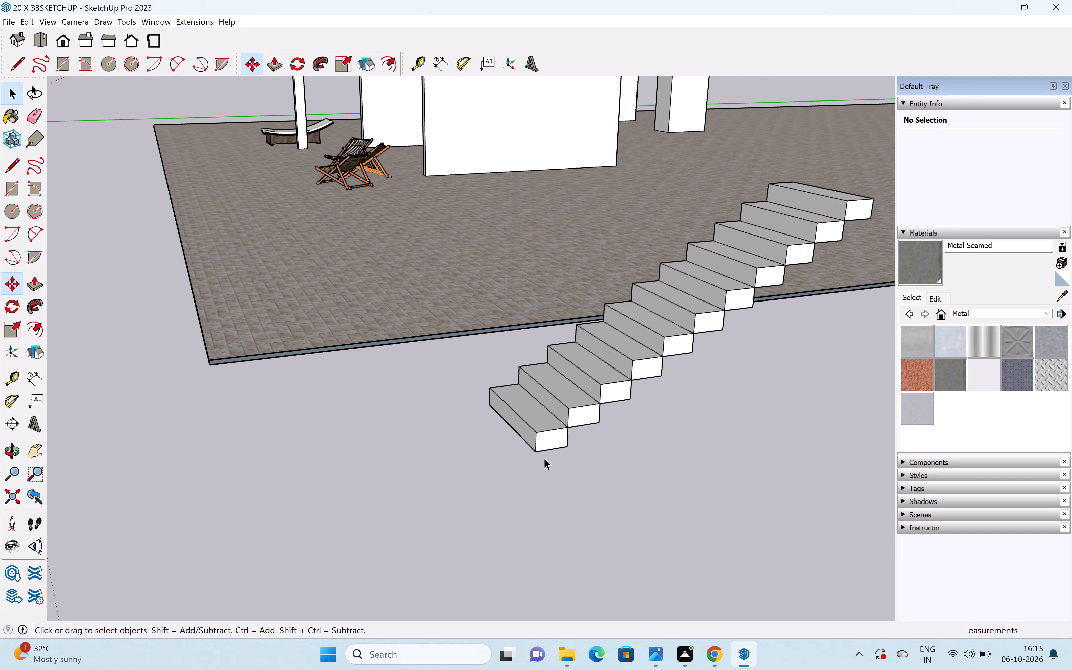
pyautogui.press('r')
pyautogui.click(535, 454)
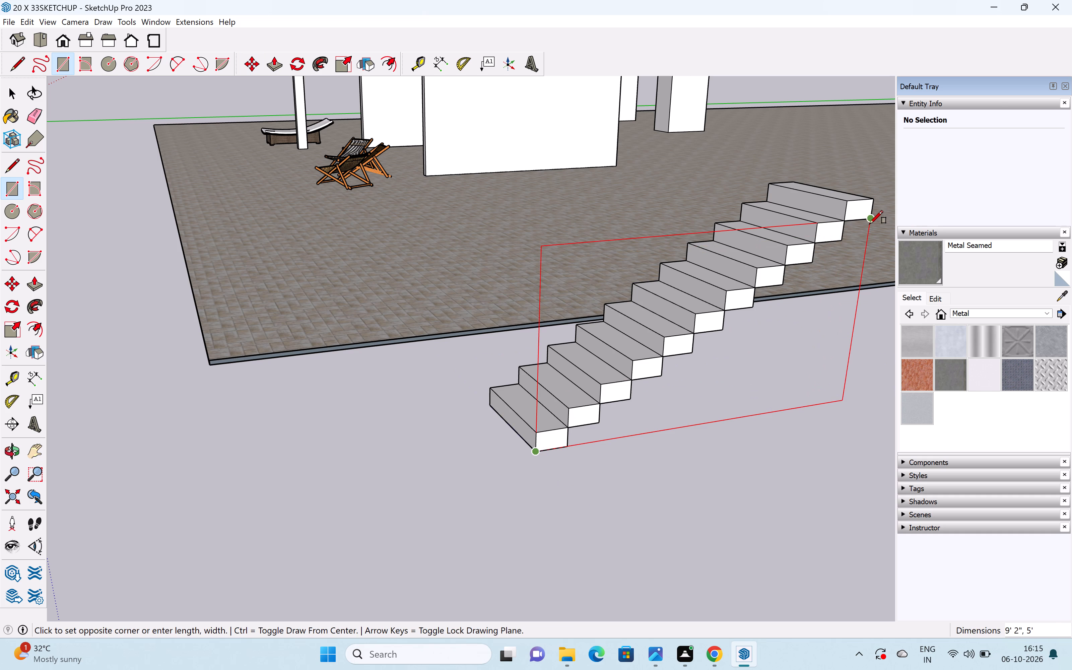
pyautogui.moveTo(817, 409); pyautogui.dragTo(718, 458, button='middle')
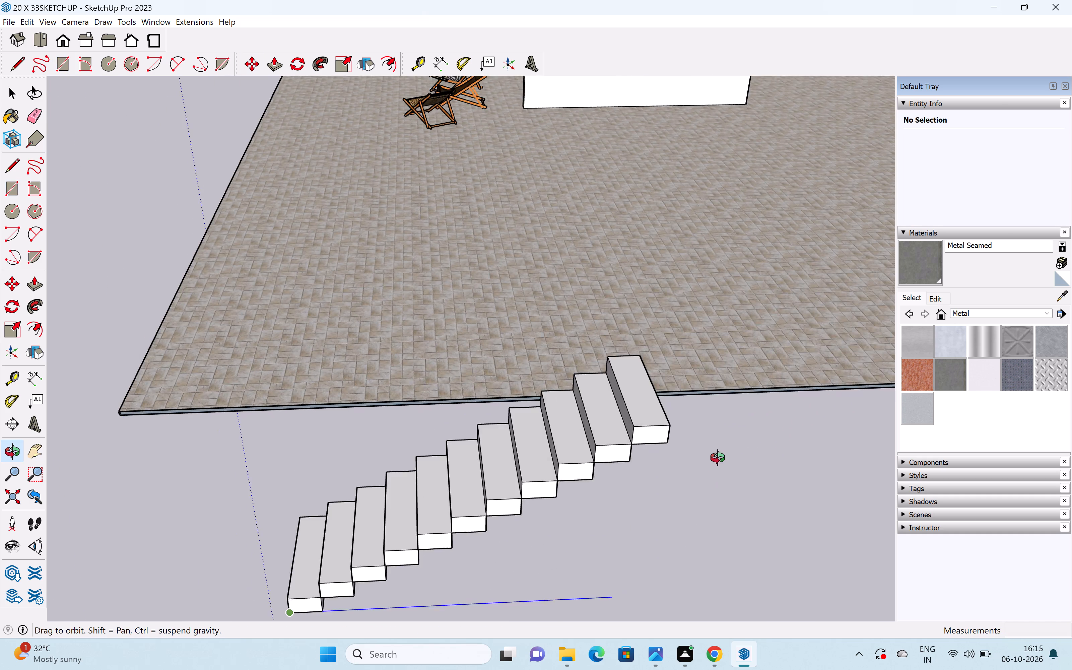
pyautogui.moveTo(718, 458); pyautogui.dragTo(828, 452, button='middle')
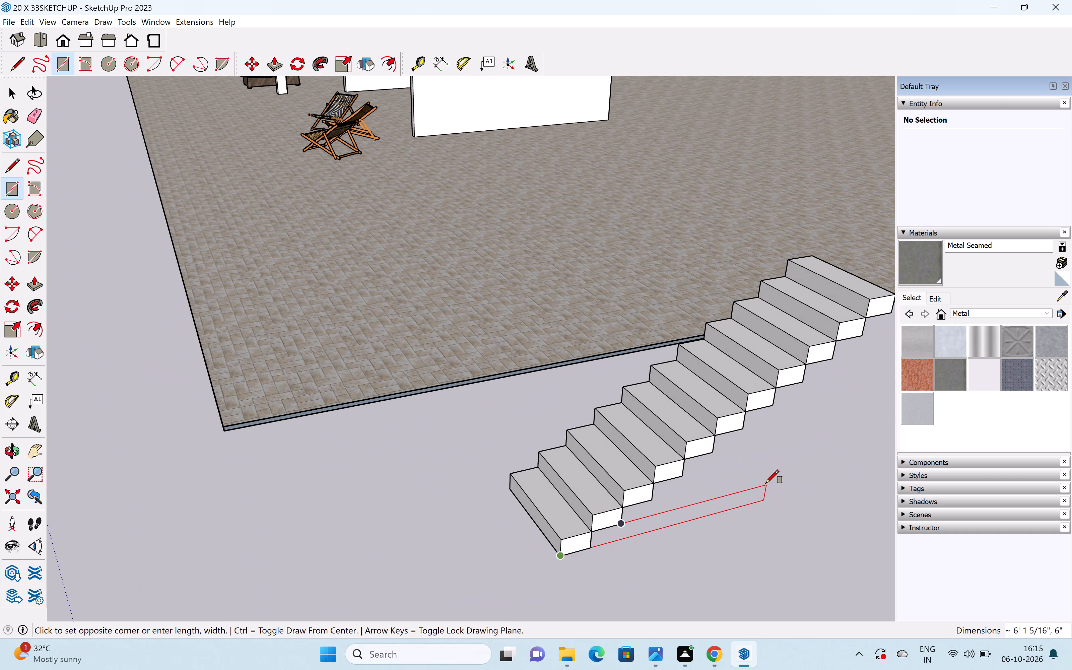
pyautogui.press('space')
# Draw a vertical line about 4' 6" down from the top step's lower outer corner, level with the second step's base.
pyautogui.press('l')
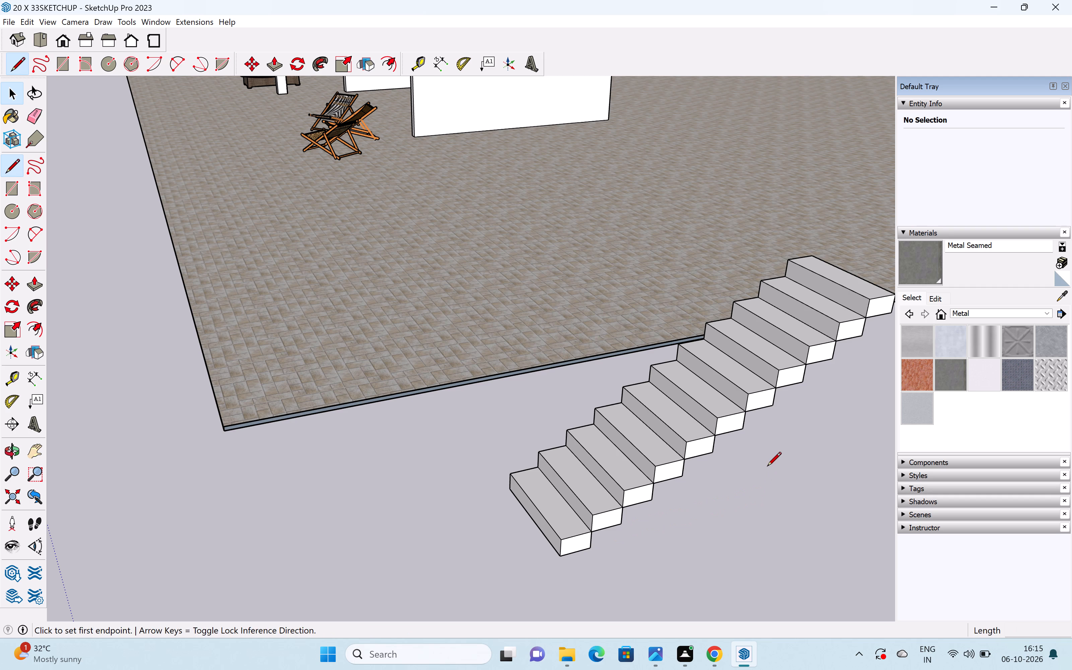
pyautogui.scroll(-8, 765, 472)
pyautogui.click(827, 397)
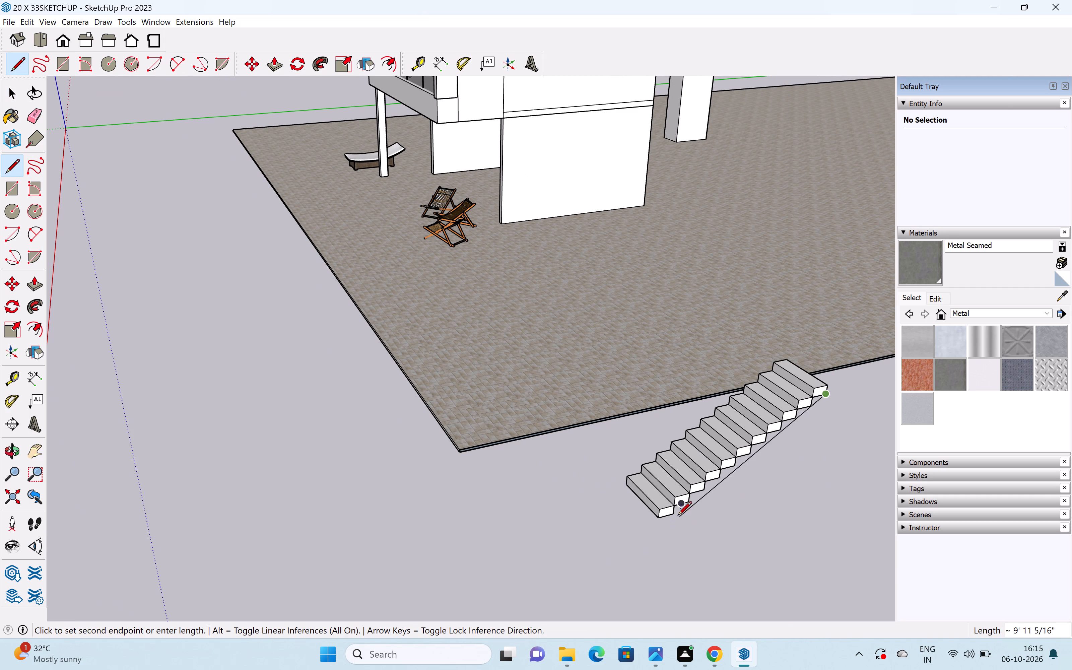
pyautogui.click(817, 470)
pyautogui.press('space')
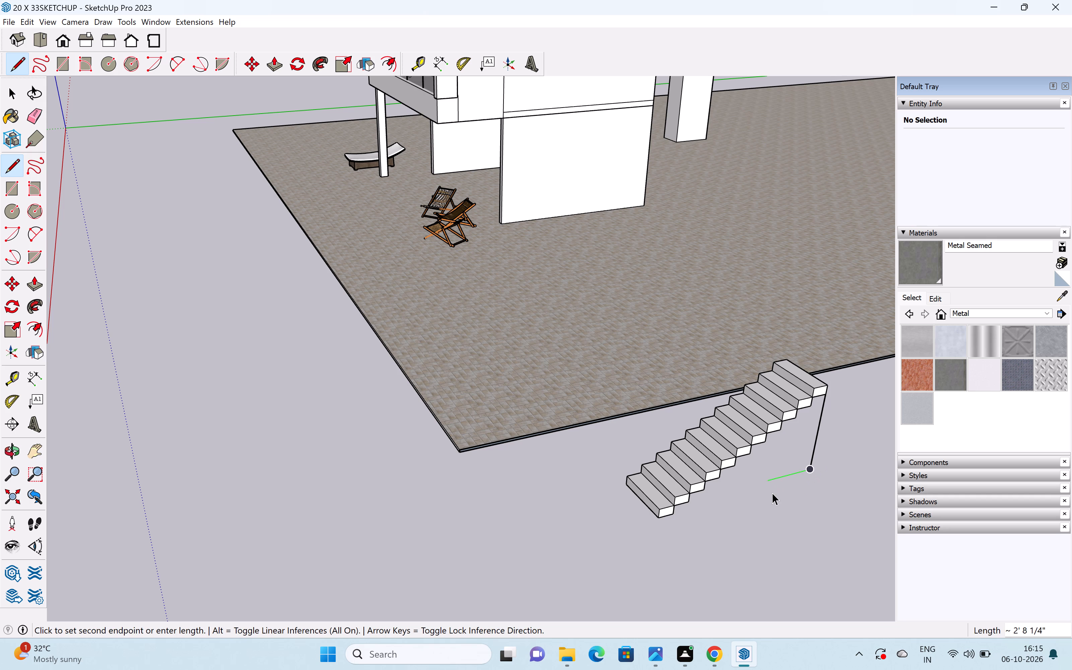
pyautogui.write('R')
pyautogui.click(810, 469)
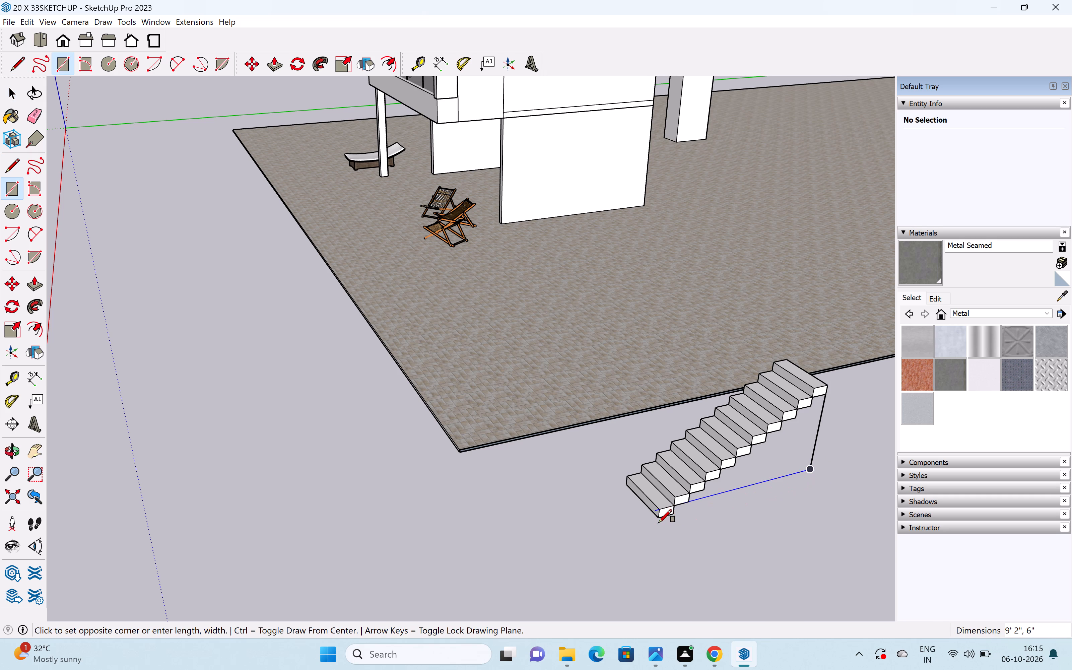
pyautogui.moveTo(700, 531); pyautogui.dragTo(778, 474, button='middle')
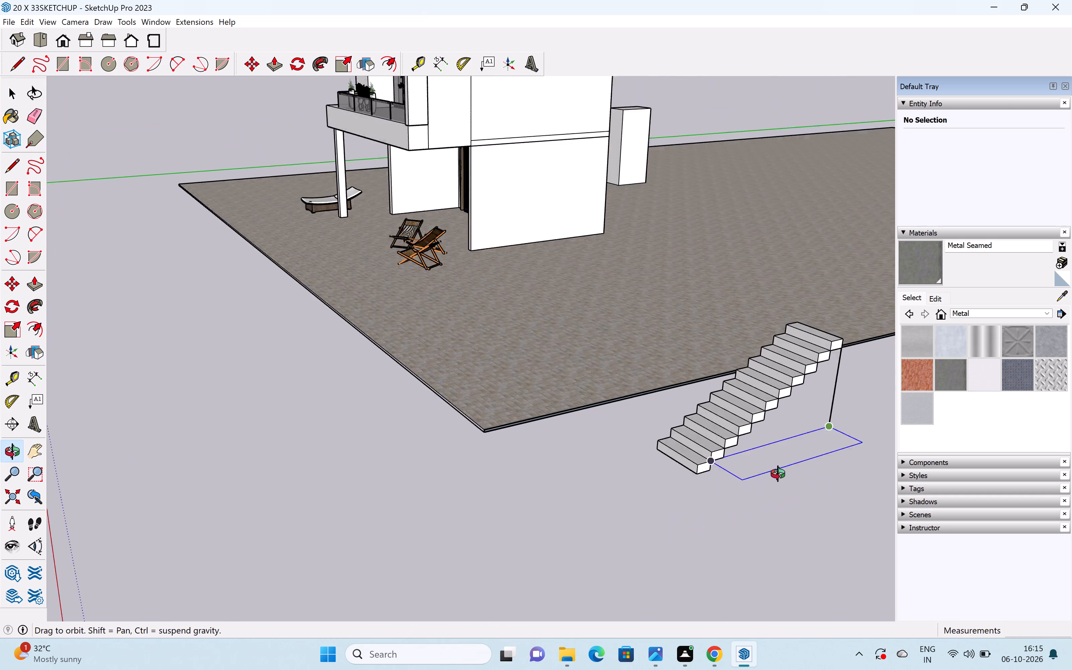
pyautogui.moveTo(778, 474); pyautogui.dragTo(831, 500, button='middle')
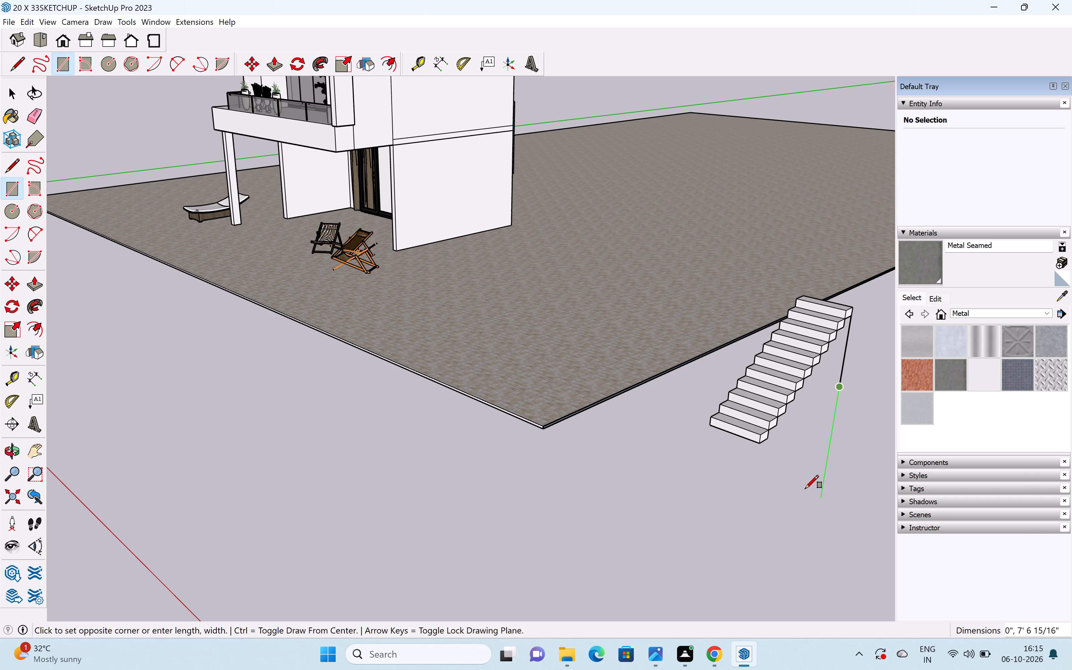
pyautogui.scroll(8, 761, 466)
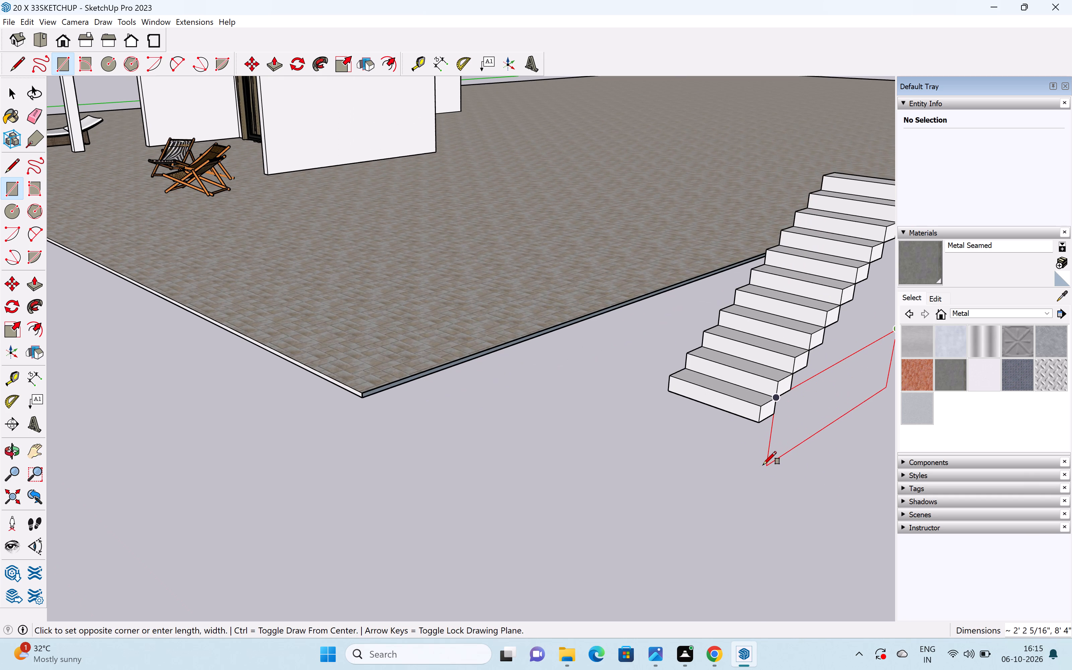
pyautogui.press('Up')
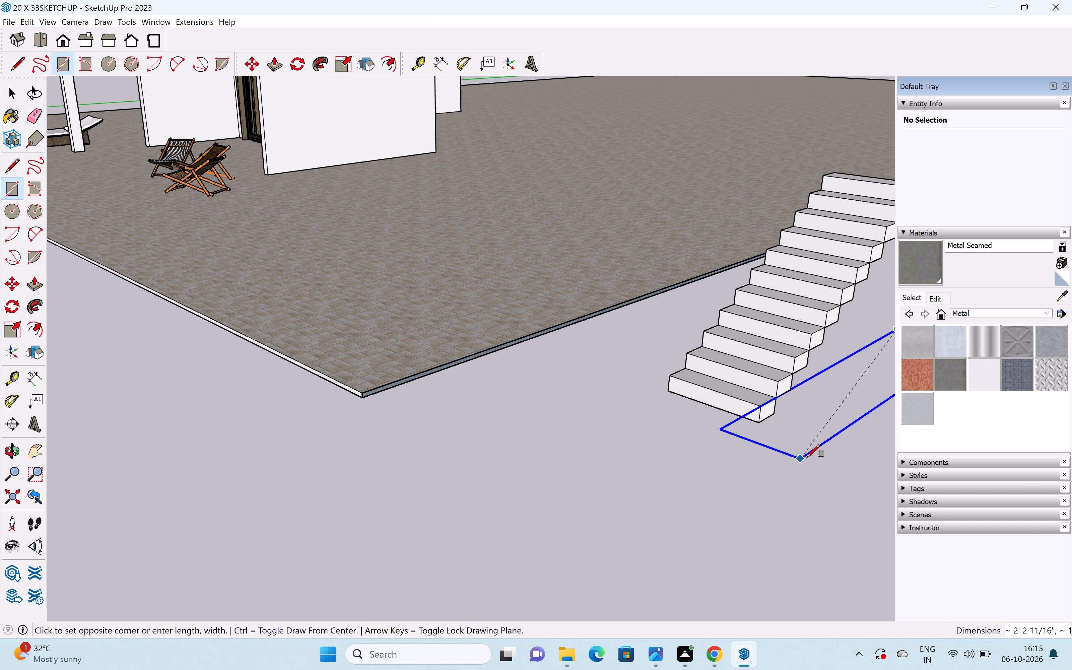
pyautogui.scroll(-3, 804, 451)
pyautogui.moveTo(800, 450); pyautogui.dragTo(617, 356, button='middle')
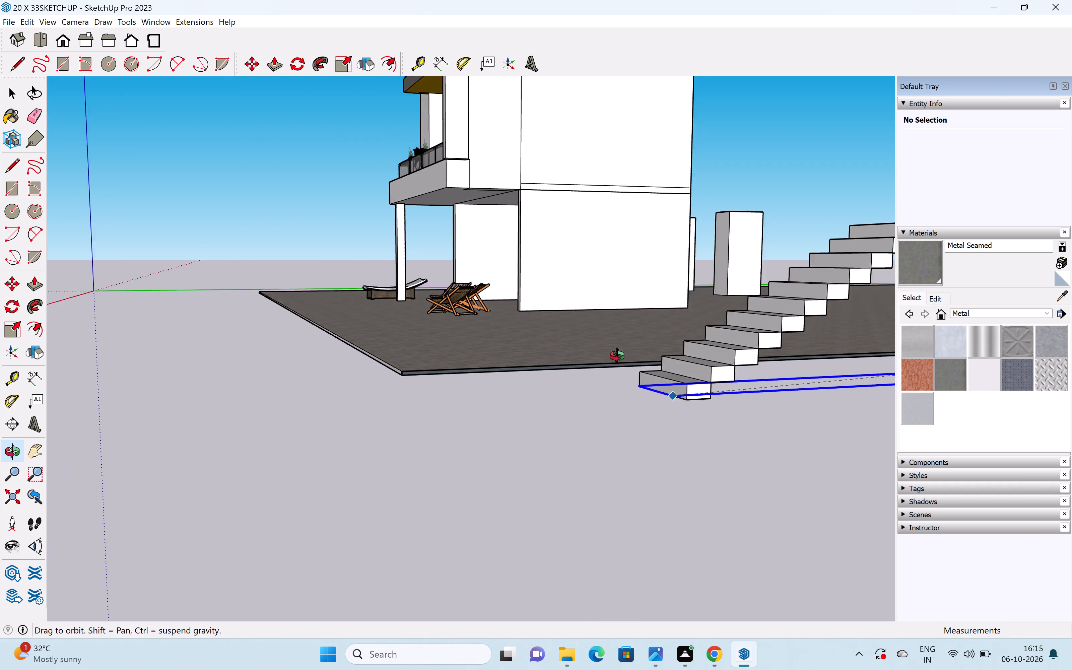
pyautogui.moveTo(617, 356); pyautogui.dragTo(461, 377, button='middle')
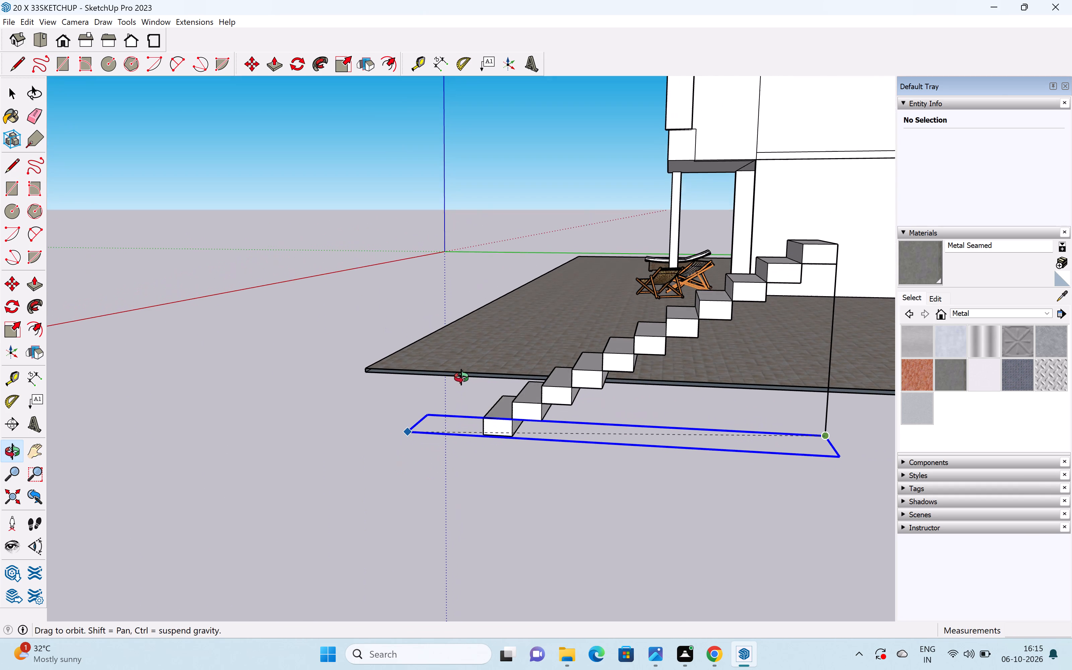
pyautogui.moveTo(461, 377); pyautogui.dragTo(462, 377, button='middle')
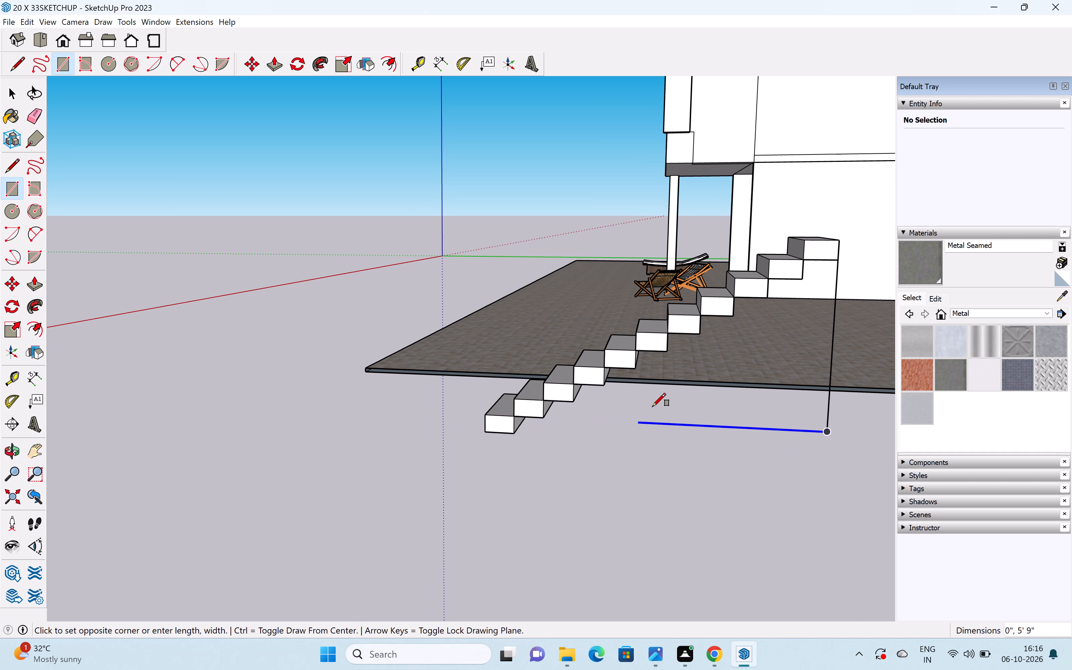
# Delete the vertical line hanging from the top step's lower outer corner.
pyautogui.press('space')
pyautogui.click(829, 371)
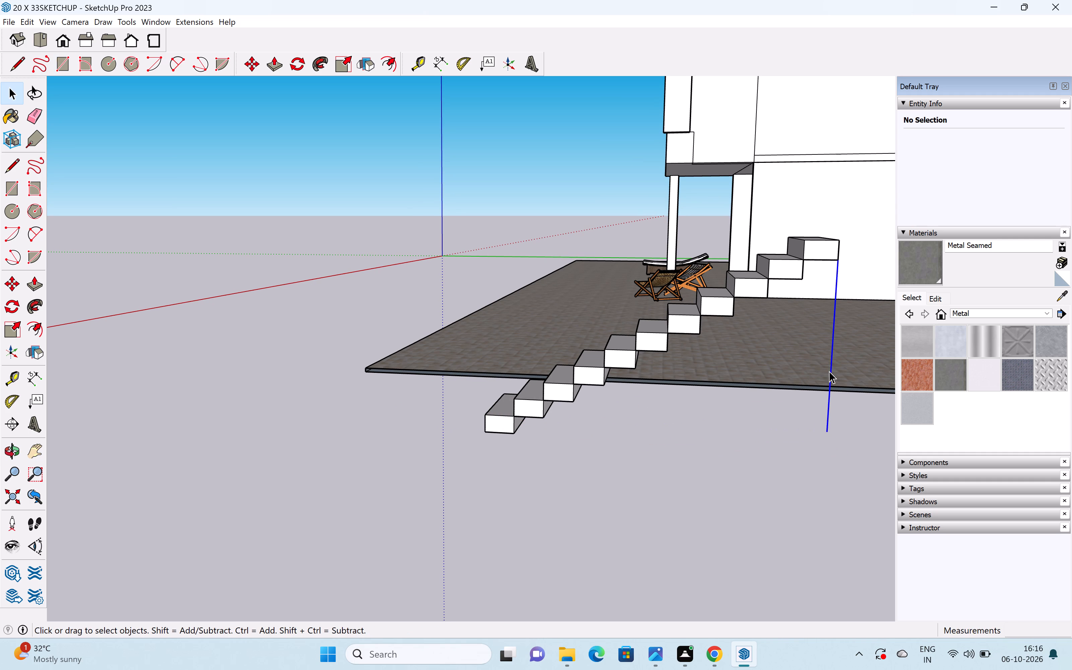
pyautogui.press('Delete')
# Draw a line from the top step's lower outer corner down to base level, then 8' 4" horizontally to the bottom step's lower rear corner.
pyautogui.press('l')
pyautogui.click(837, 262)
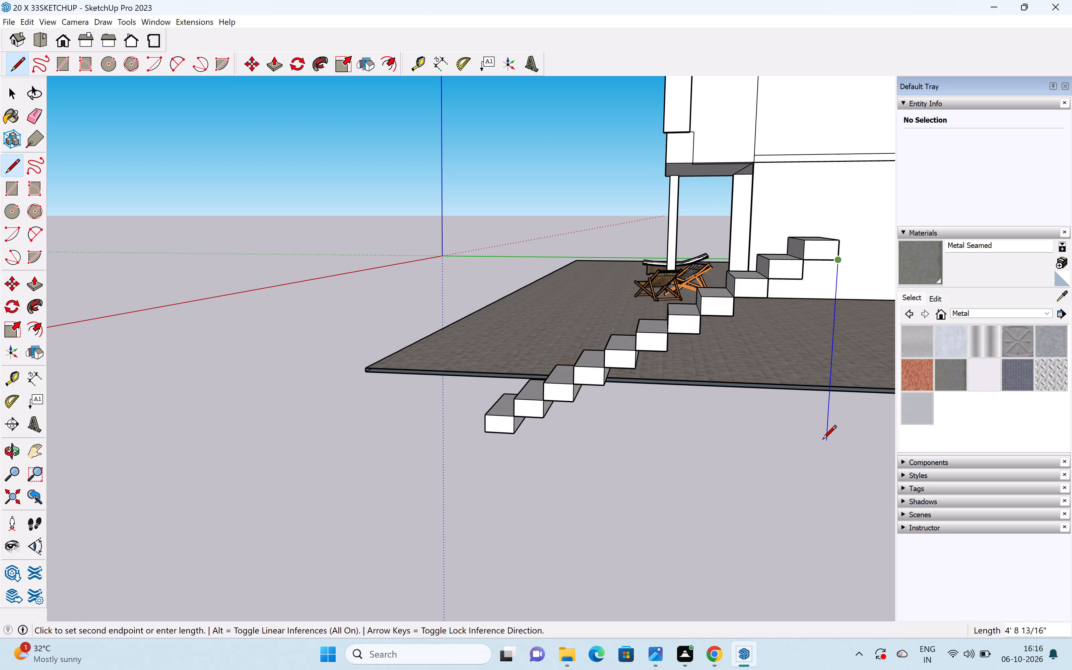
pyautogui.click(827, 451)
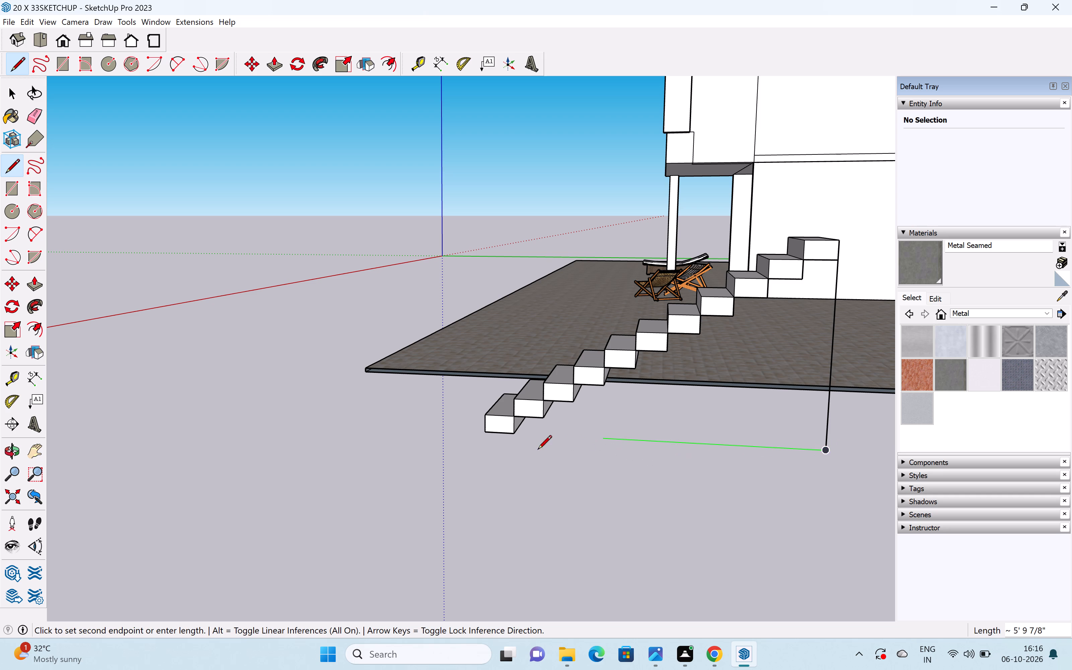
pyautogui.click(515, 436)
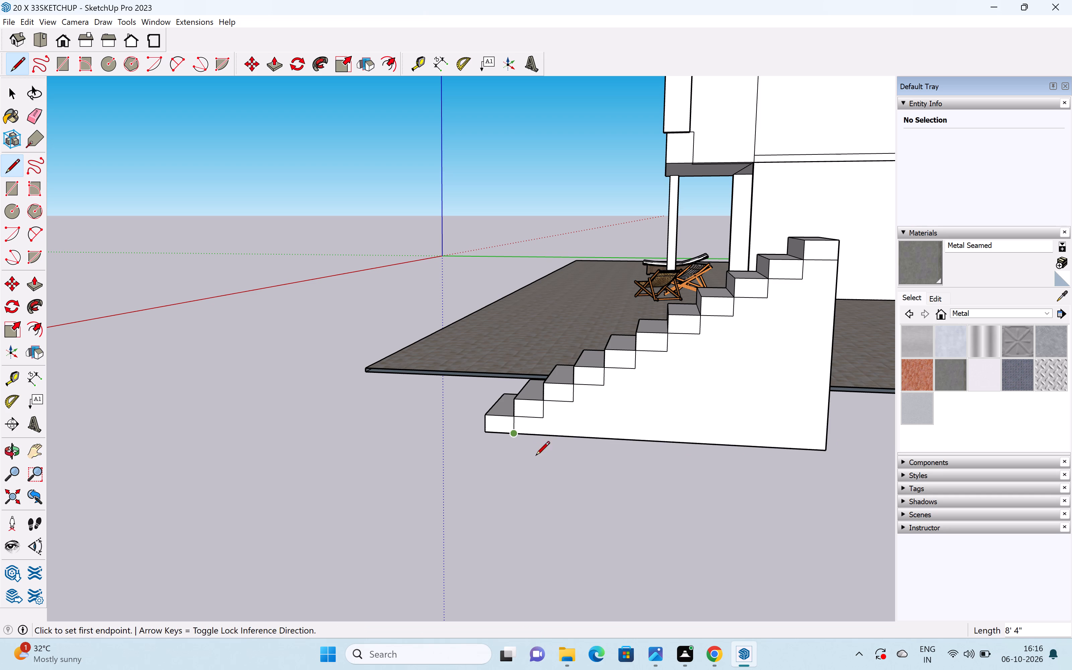
pyautogui.moveTo(532, 472); pyautogui.dragTo(614, 526, button='middle')
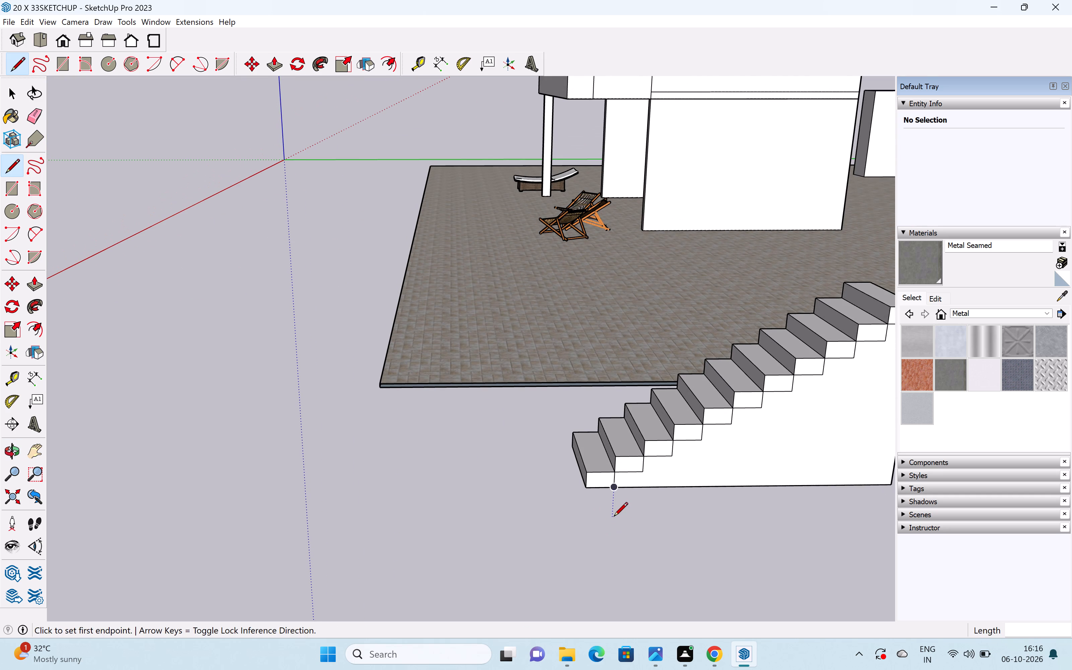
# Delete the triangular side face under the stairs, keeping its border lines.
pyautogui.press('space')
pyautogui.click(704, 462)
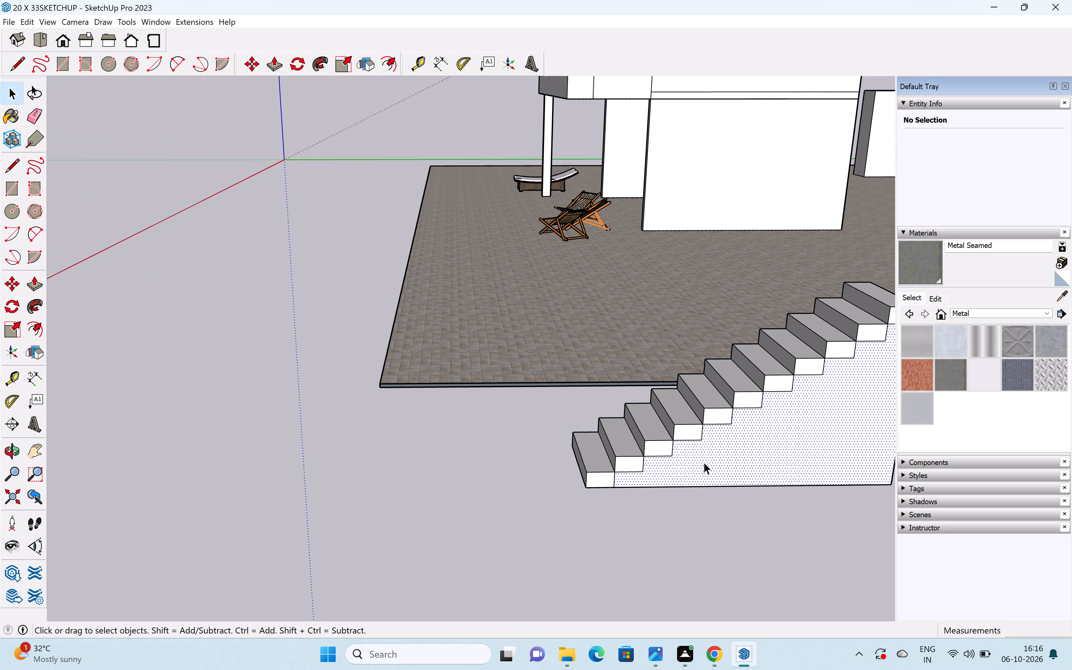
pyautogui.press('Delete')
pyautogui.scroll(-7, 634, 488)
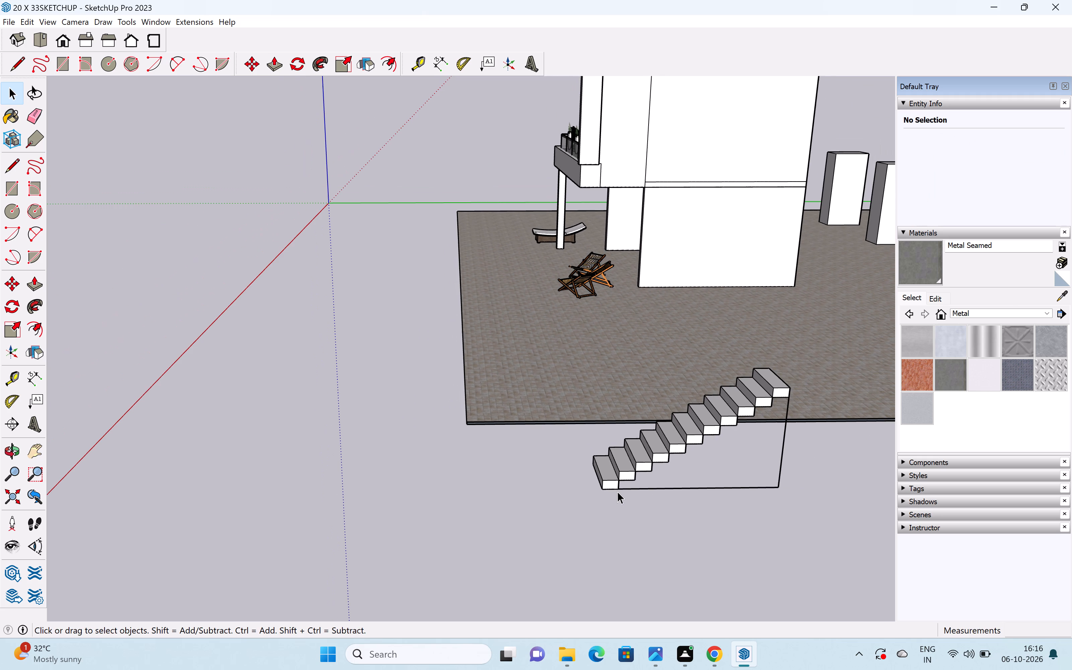
# Draw a flat 9' 2" long rectangular strip along the outer side of the stair base, from below the top step to the bottom step's front.
pyautogui.press('r')
pyautogui.scroll(7, 603, 491)
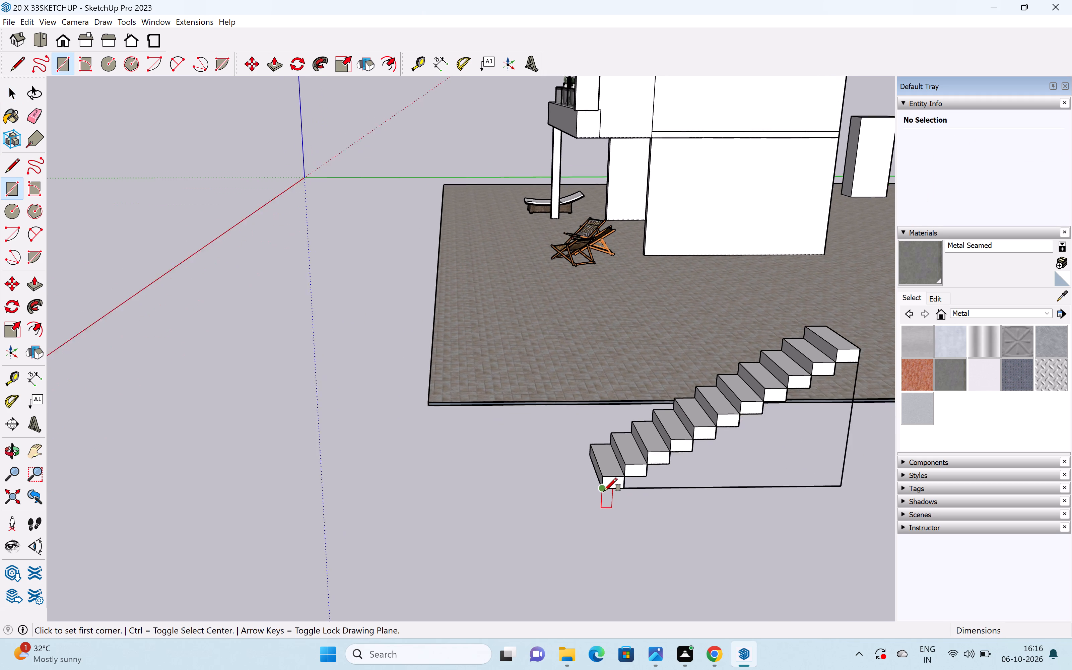
pyautogui.scroll(1, 604, 491)
pyautogui.scroll(-4, 641, 498)
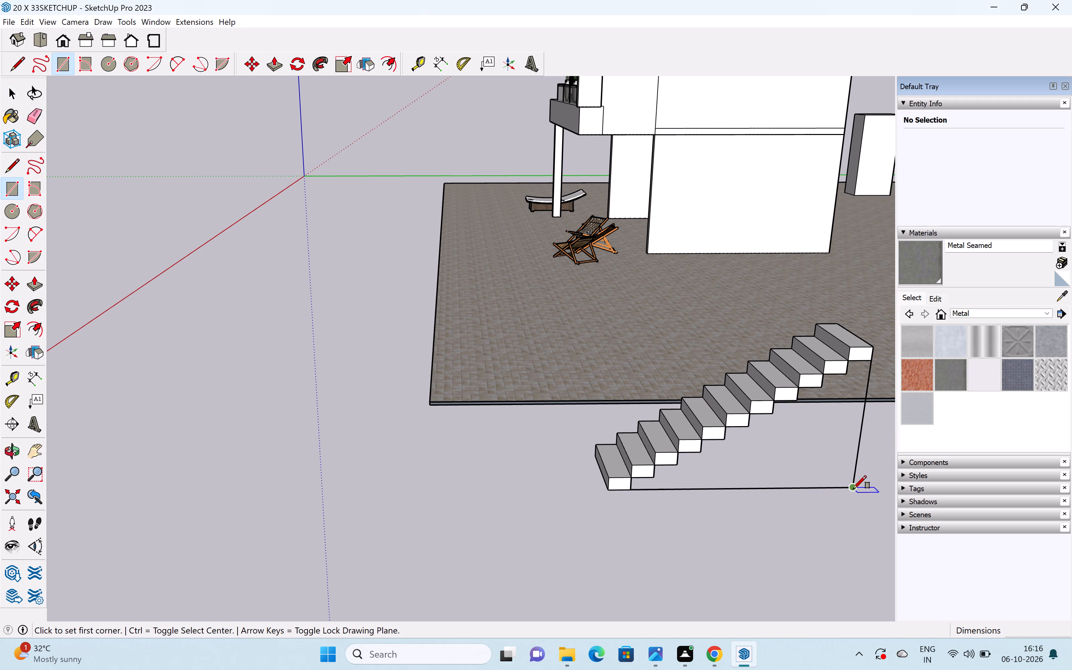
pyautogui.click(853, 486)
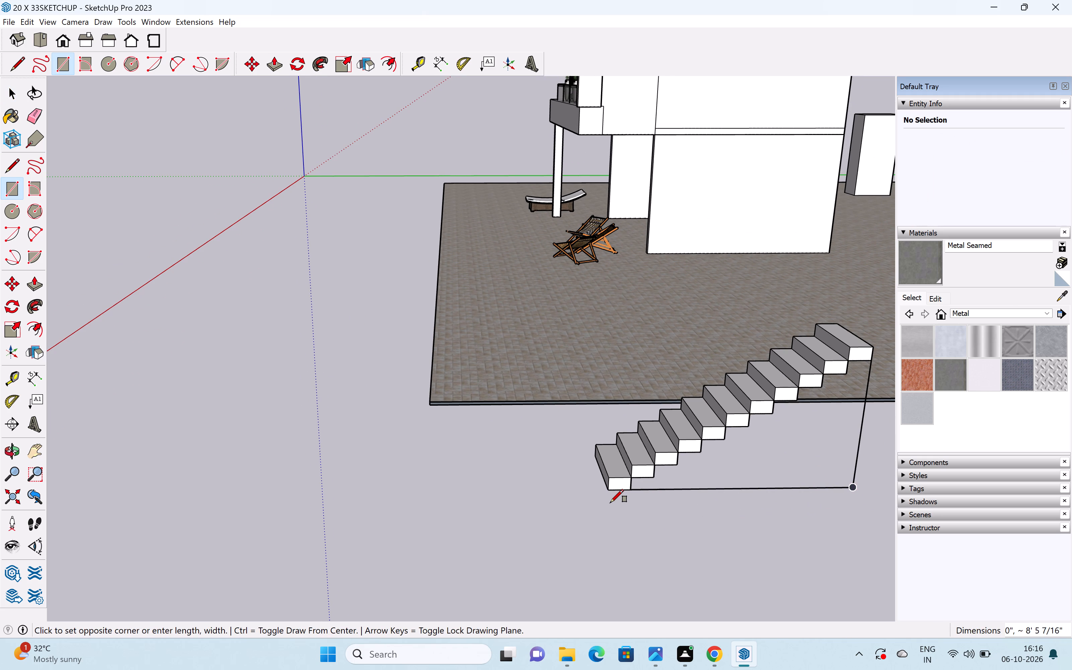
pyautogui.scroll(8, 608, 505)
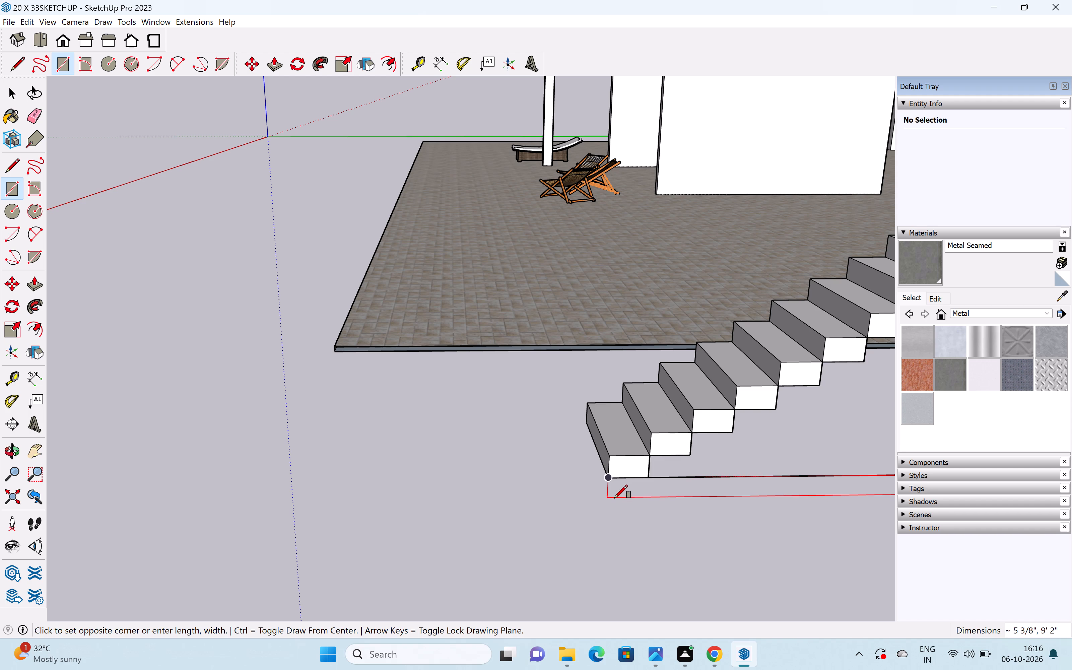
pyautogui.press('Up')
pyautogui.click(615, 499)
pyautogui.scroll(-2, 631, 505)
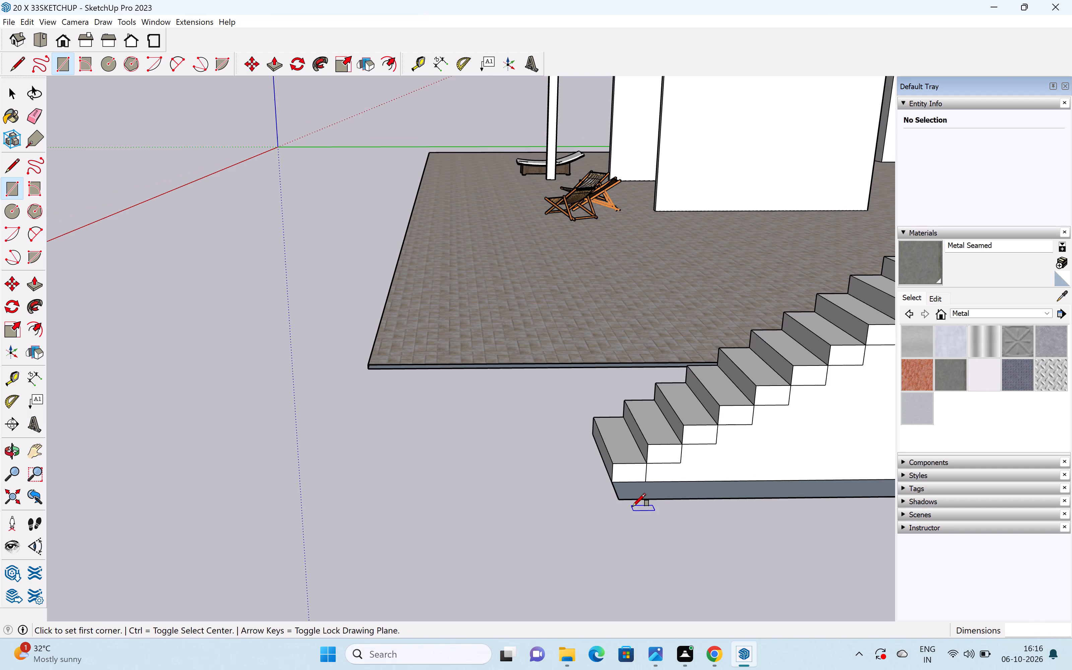
# Delete the triangular side face under the stairs again.
pyautogui.press('space')
pyautogui.click(724, 459)
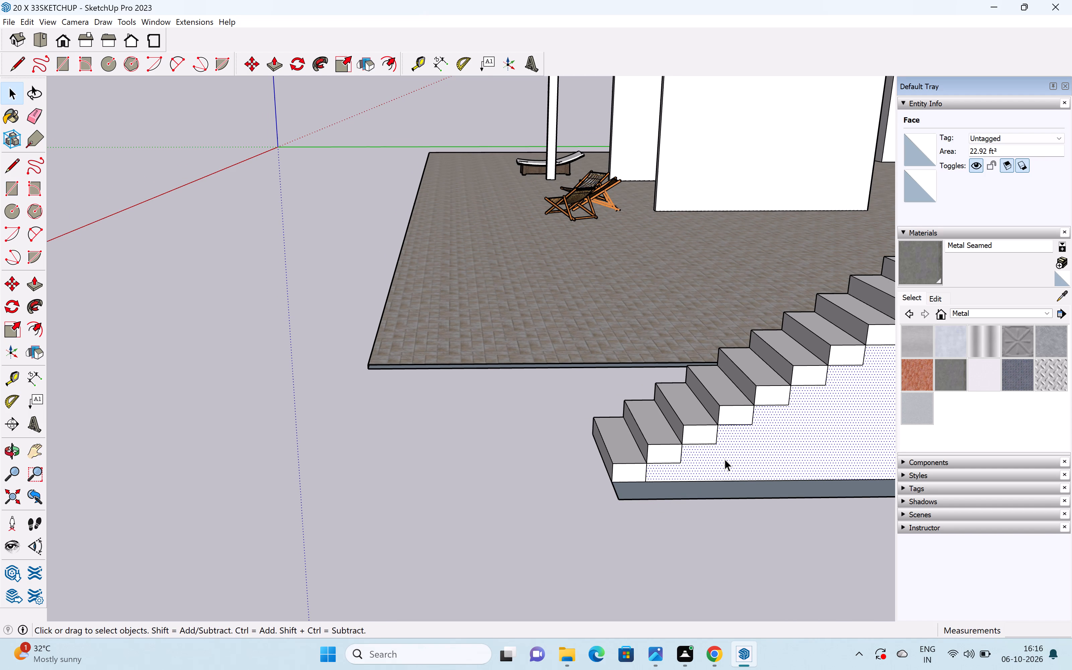
pyautogui.press('Delete')
# Push/Pull the base strip up into a side wall level with the top step's upper face.
pyautogui.scroll(-6, 709, 486)
pyautogui.press('p')
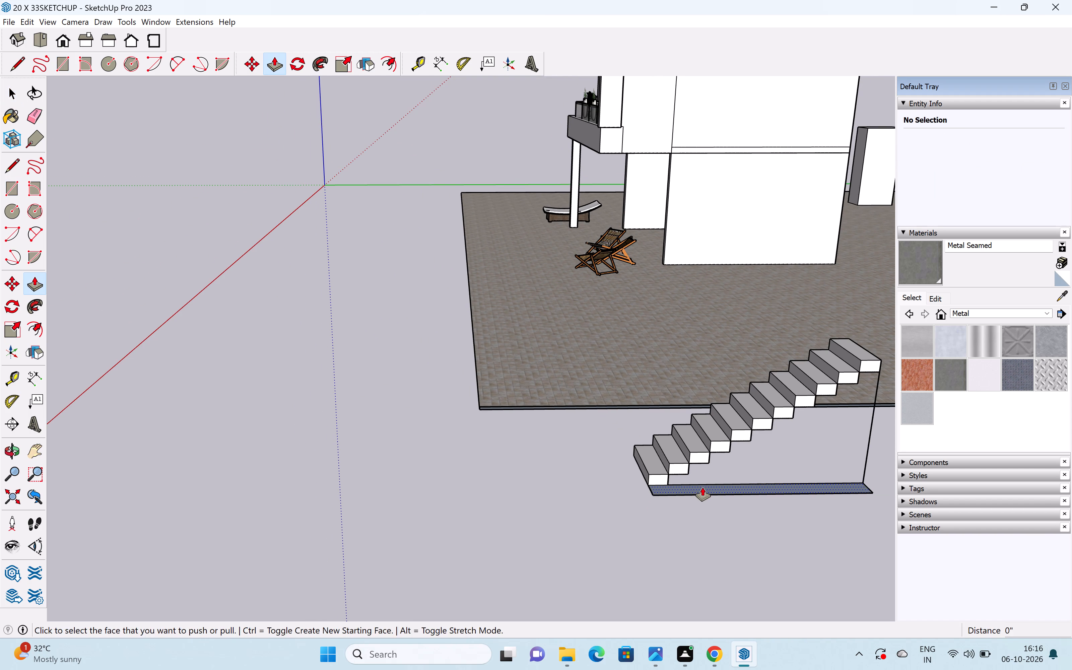
pyautogui.click(702, 487)
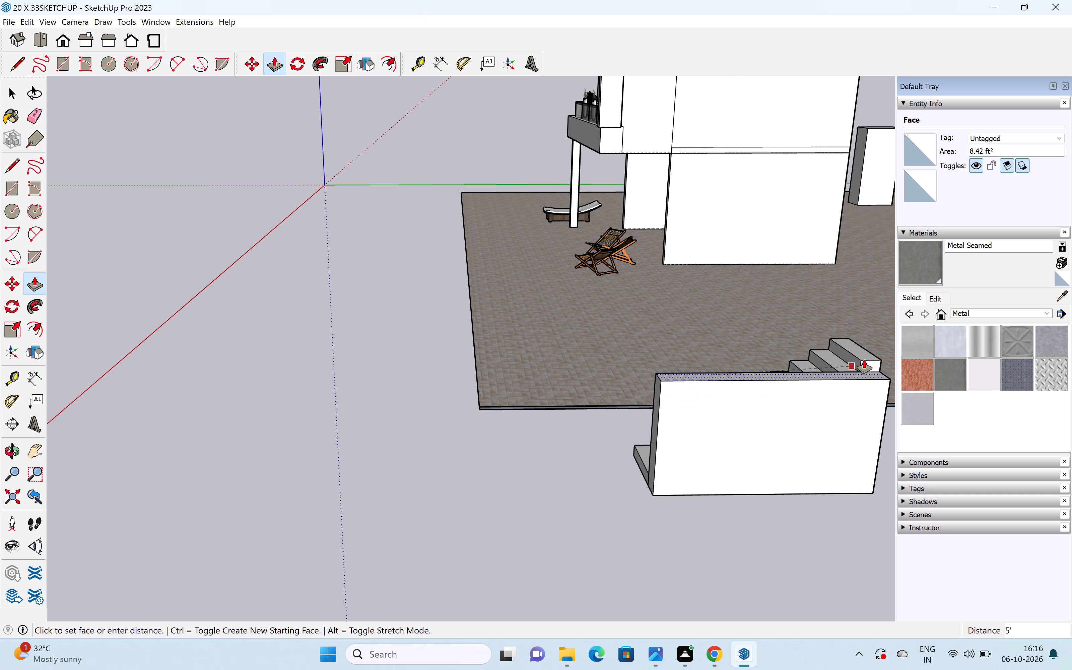
pyautogui.click(865, 359)
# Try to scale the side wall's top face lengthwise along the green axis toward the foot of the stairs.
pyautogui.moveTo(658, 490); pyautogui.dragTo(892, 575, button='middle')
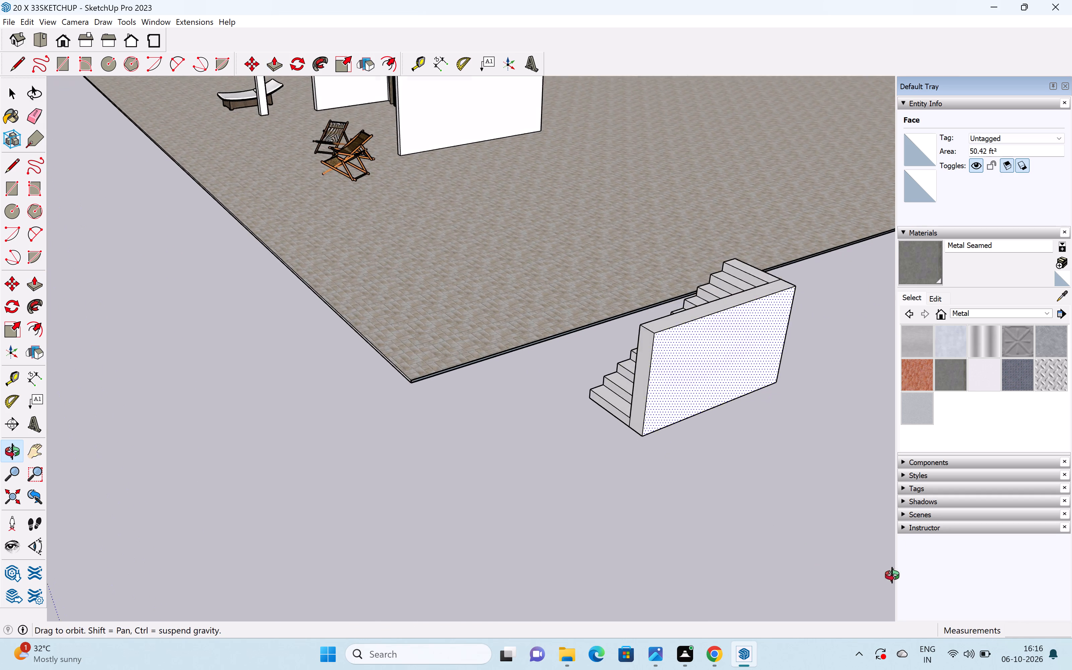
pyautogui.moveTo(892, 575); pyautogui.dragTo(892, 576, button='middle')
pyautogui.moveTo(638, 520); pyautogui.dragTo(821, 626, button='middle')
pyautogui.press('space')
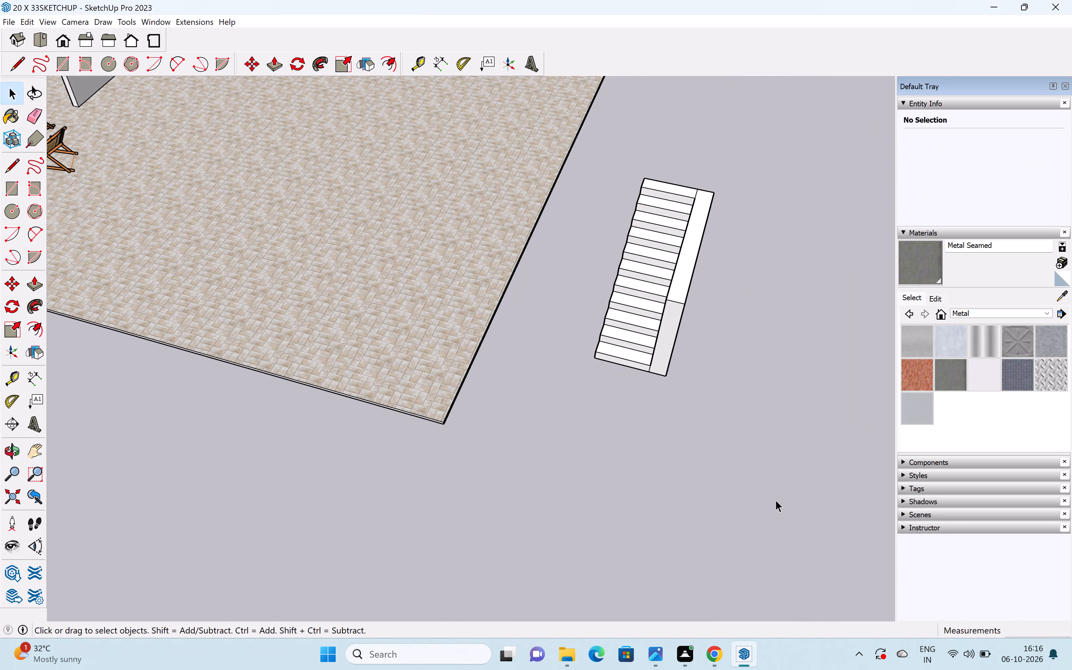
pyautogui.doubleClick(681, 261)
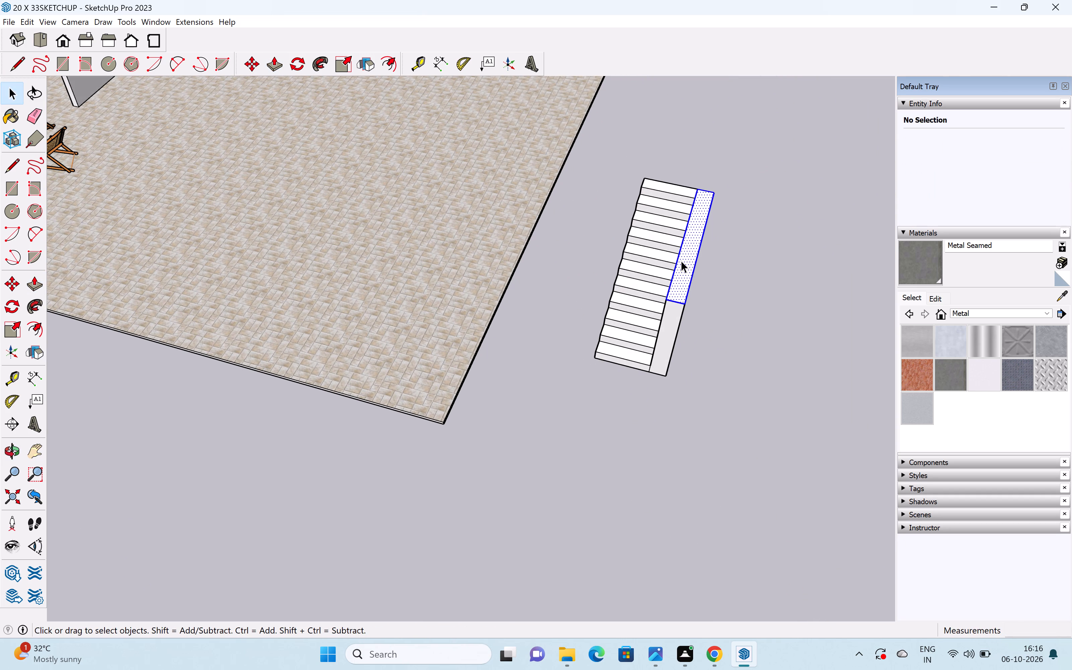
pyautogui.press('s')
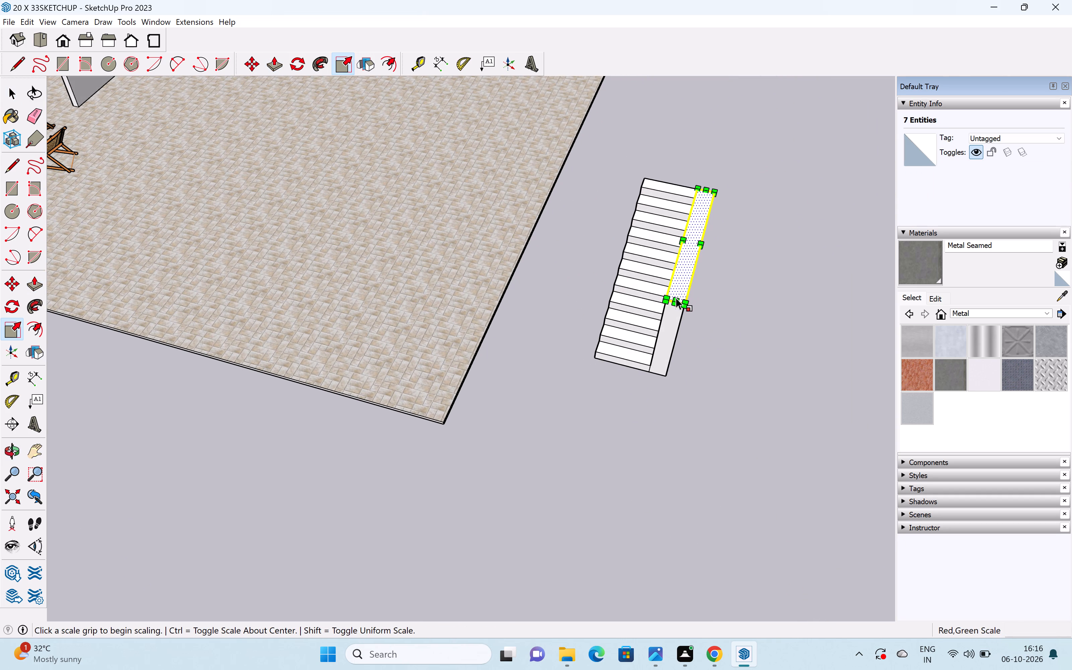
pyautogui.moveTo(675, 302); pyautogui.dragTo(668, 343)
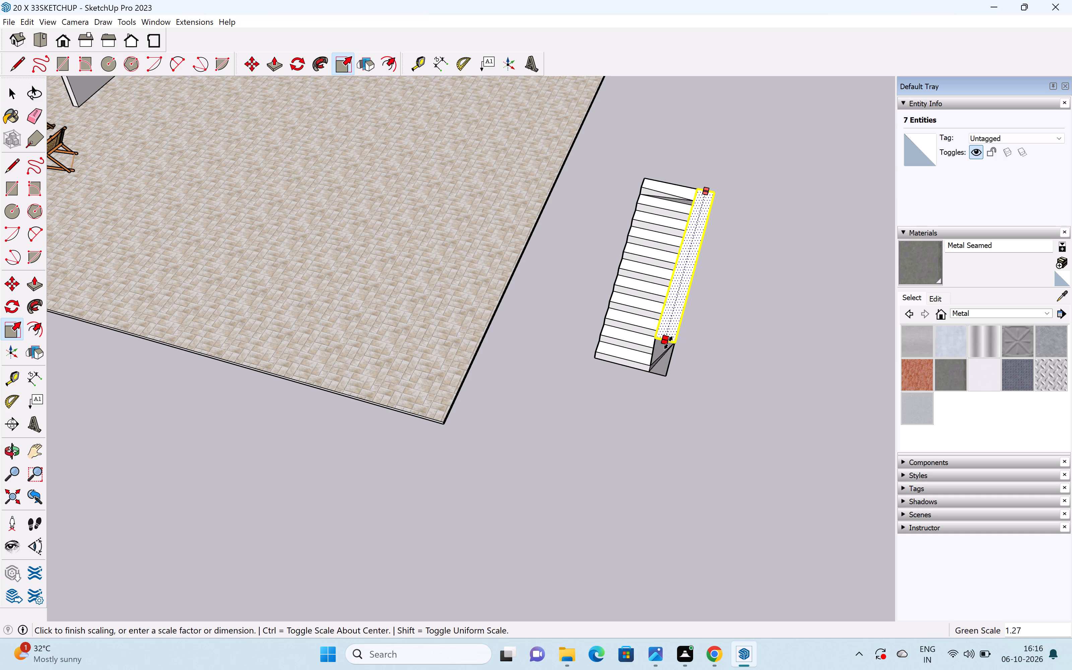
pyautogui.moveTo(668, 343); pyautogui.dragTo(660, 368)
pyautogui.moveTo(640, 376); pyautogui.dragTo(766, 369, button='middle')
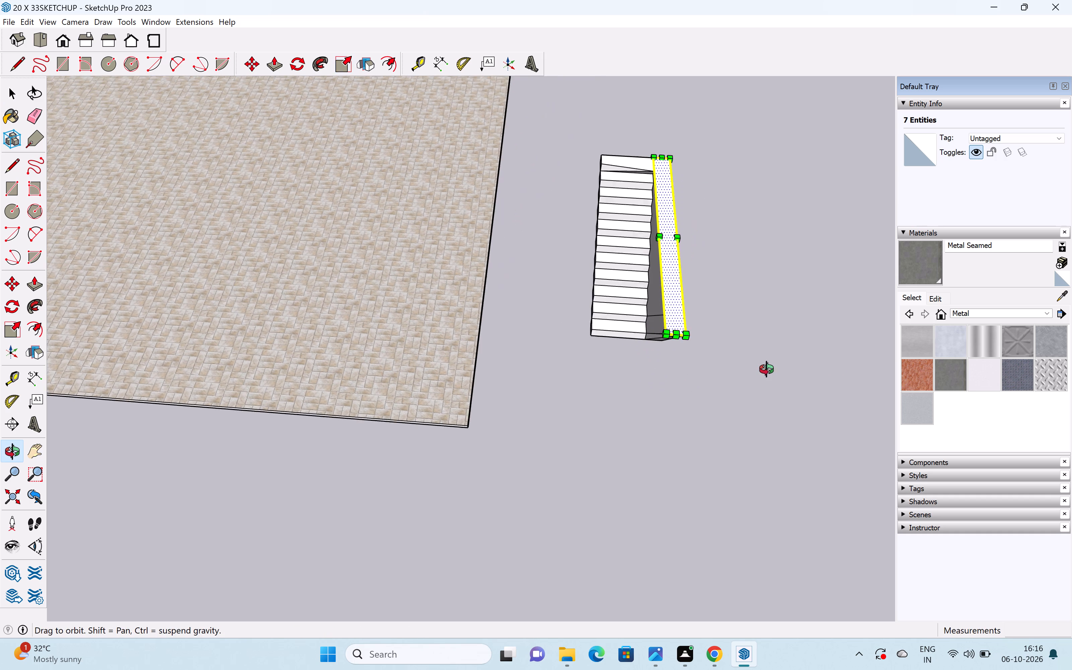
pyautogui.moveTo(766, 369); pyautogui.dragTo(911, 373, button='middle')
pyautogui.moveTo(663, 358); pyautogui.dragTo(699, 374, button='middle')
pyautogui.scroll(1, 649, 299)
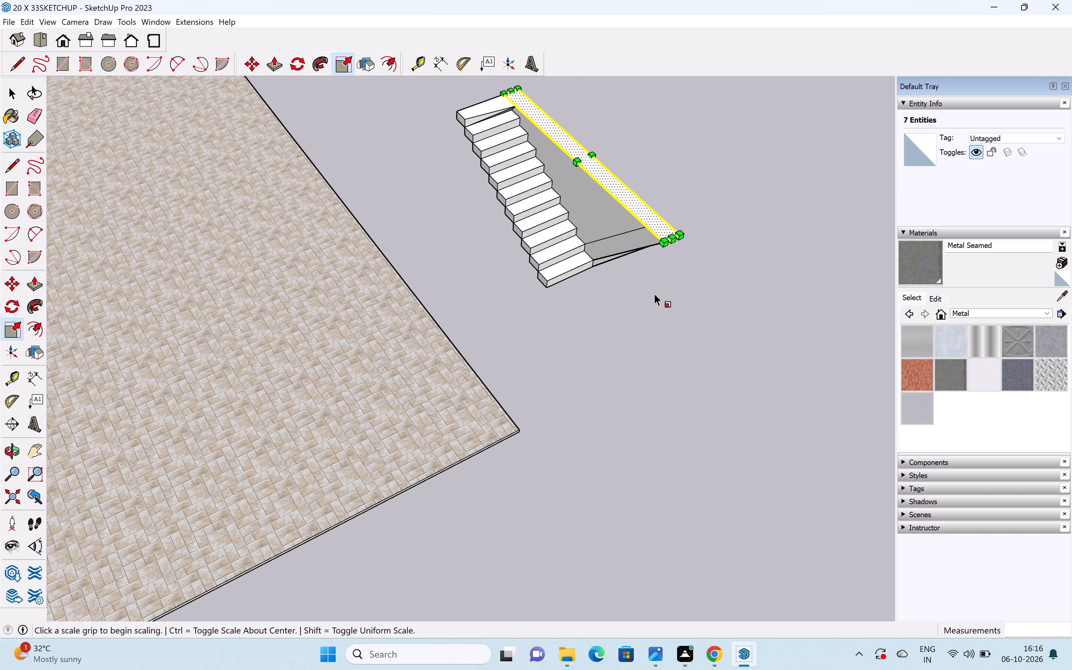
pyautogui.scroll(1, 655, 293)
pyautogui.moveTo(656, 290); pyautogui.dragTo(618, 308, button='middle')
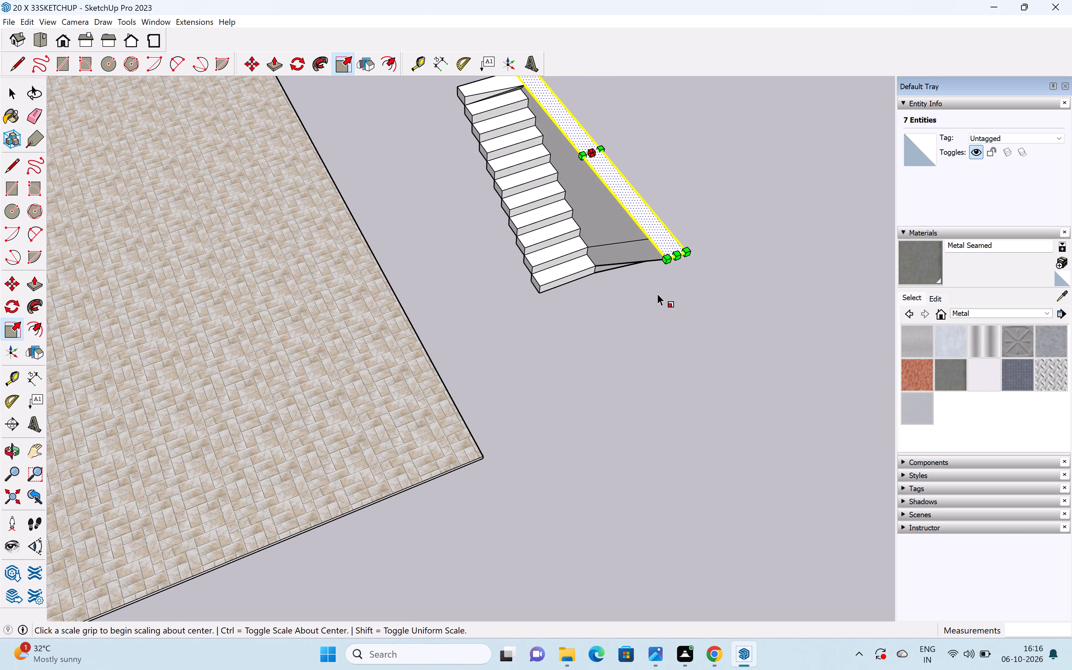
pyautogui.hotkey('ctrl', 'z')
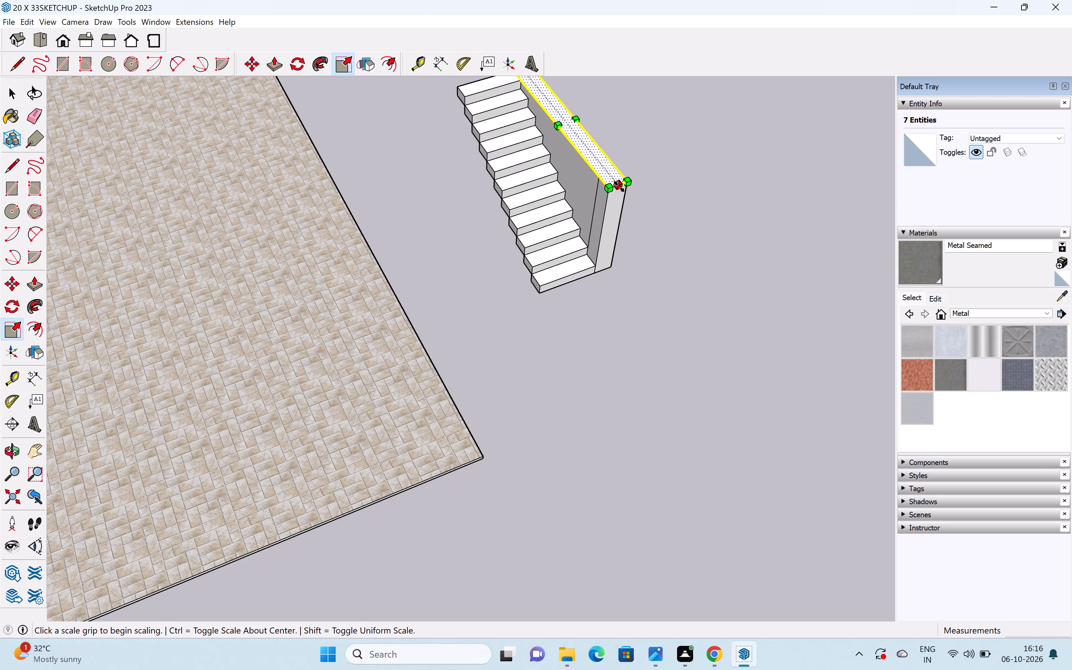
# Scale the side wall's top face along the green axis to 1.04 at its end near the foot of the stairs.
pyautogui.moveTo(619, 186); pyautogui.dragTo(612, 192)
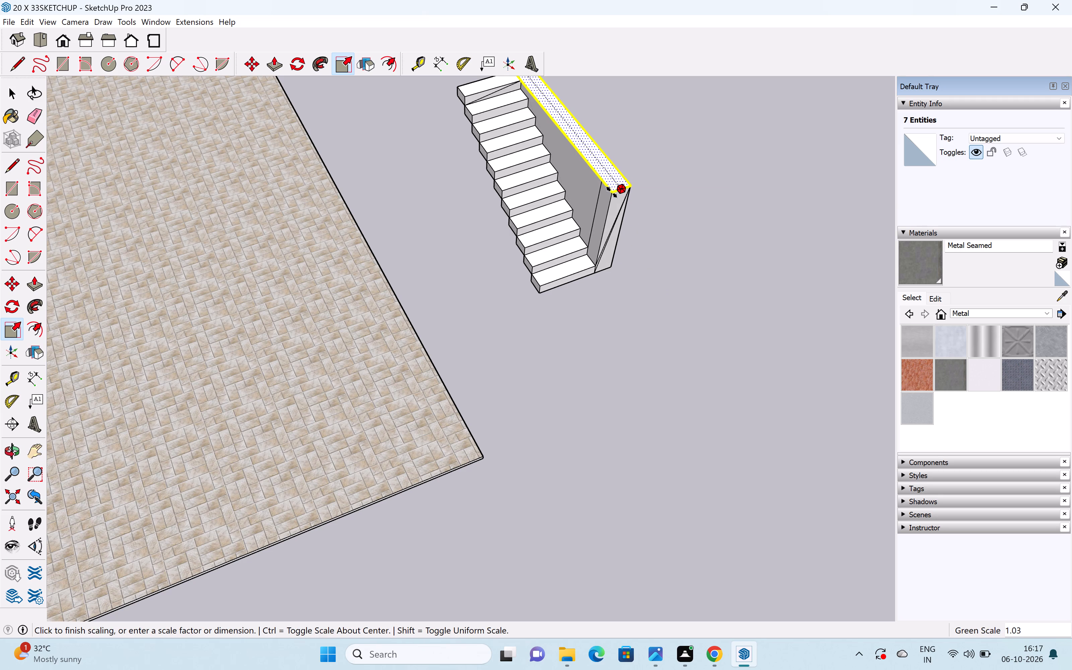
pyautogui.moveTo(612, 192); pyautogui.dragTo(604, 197)
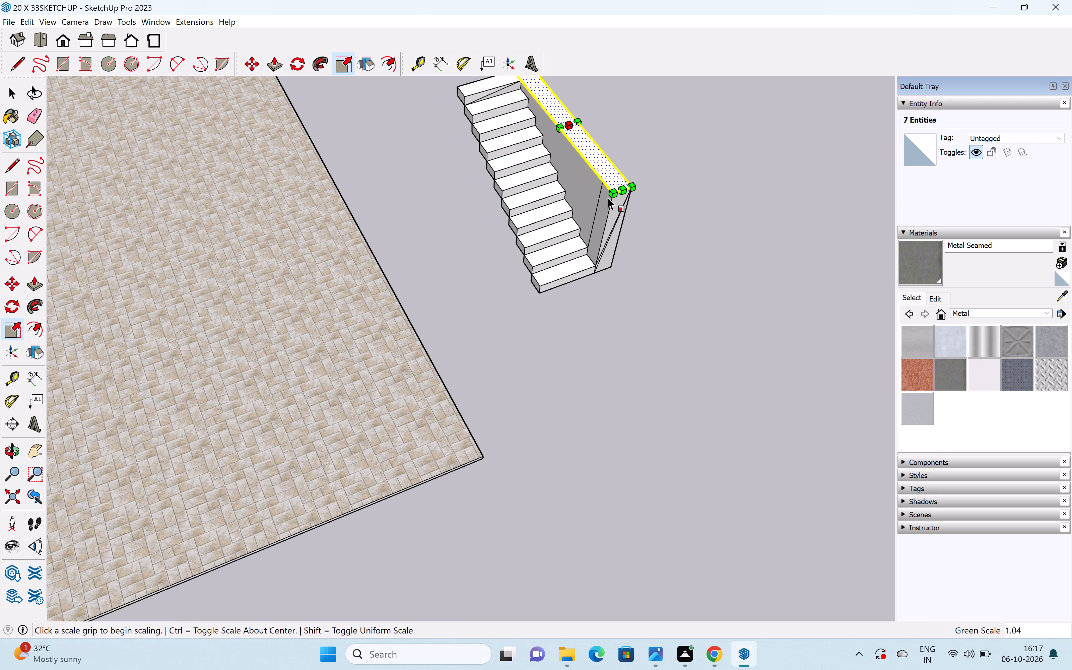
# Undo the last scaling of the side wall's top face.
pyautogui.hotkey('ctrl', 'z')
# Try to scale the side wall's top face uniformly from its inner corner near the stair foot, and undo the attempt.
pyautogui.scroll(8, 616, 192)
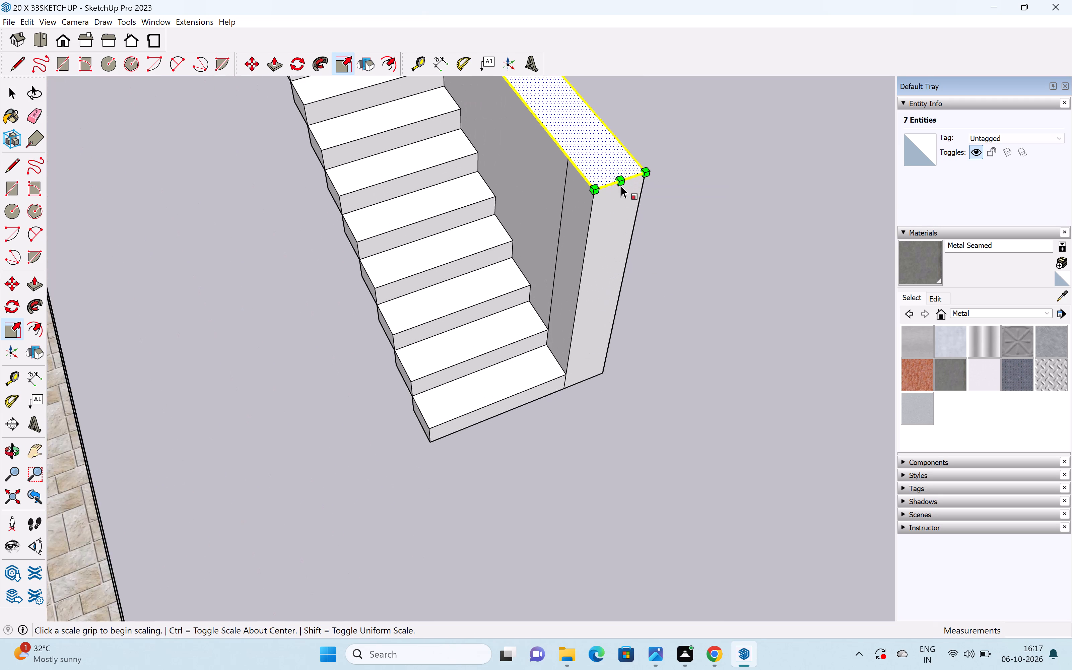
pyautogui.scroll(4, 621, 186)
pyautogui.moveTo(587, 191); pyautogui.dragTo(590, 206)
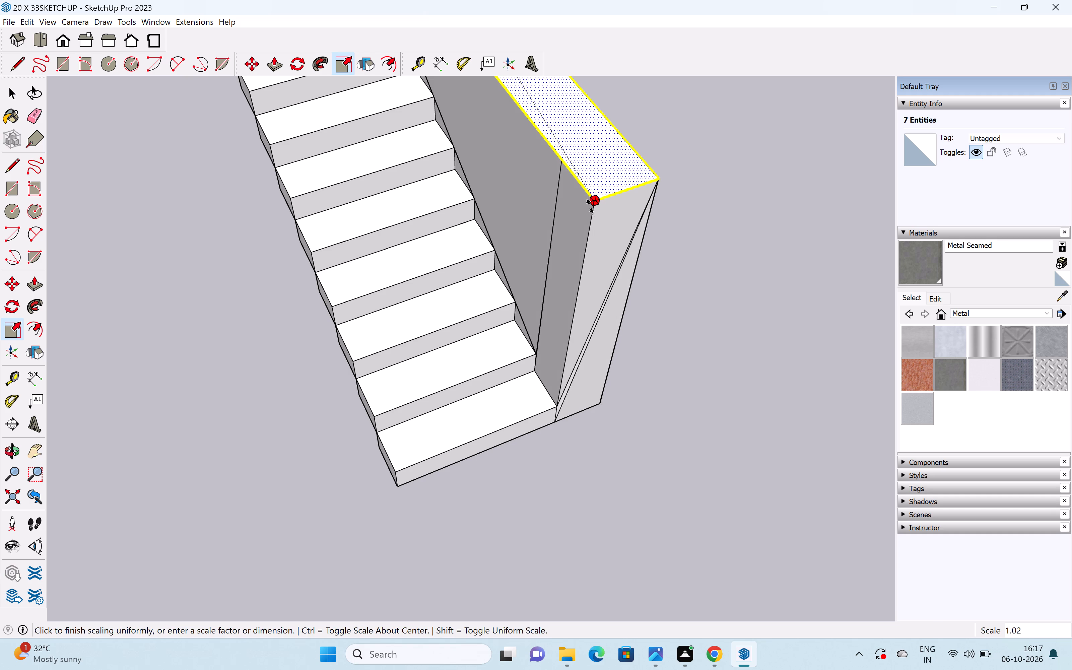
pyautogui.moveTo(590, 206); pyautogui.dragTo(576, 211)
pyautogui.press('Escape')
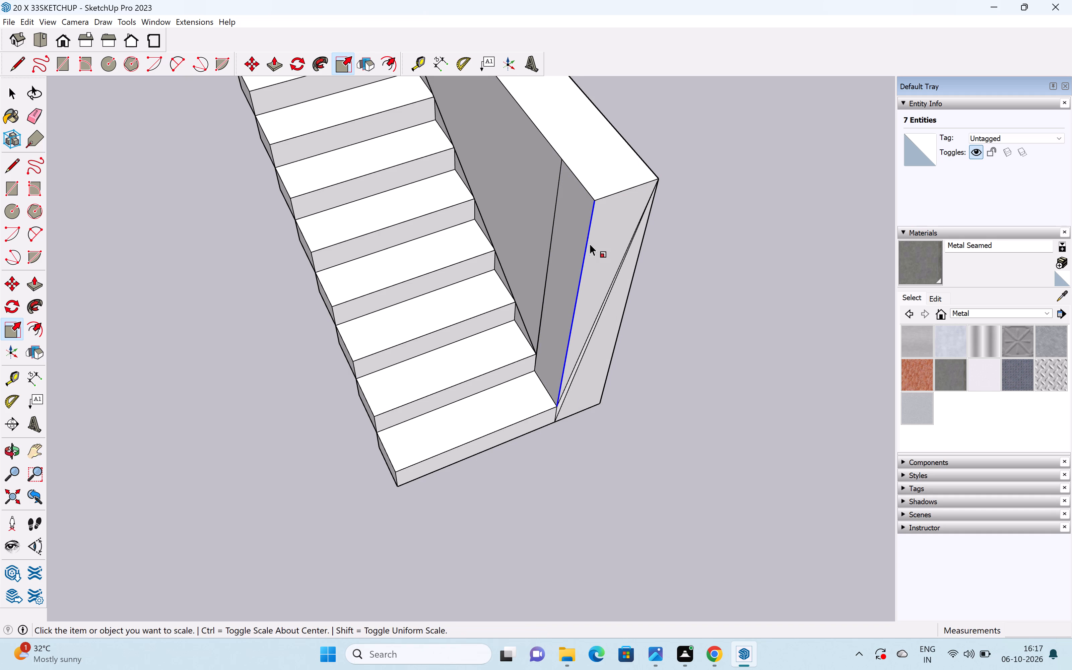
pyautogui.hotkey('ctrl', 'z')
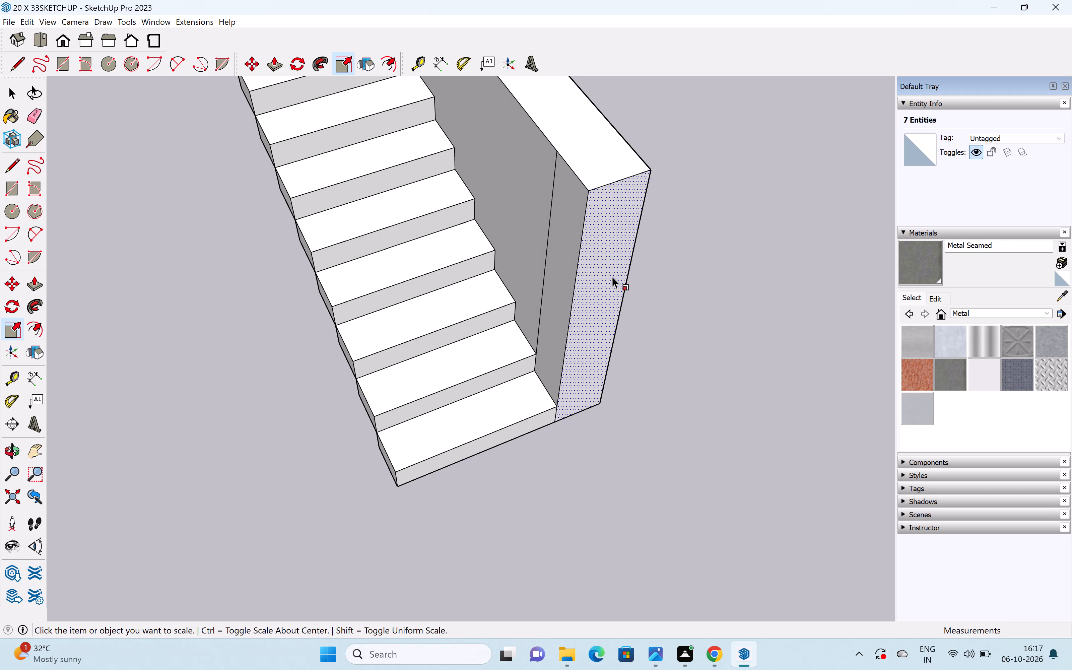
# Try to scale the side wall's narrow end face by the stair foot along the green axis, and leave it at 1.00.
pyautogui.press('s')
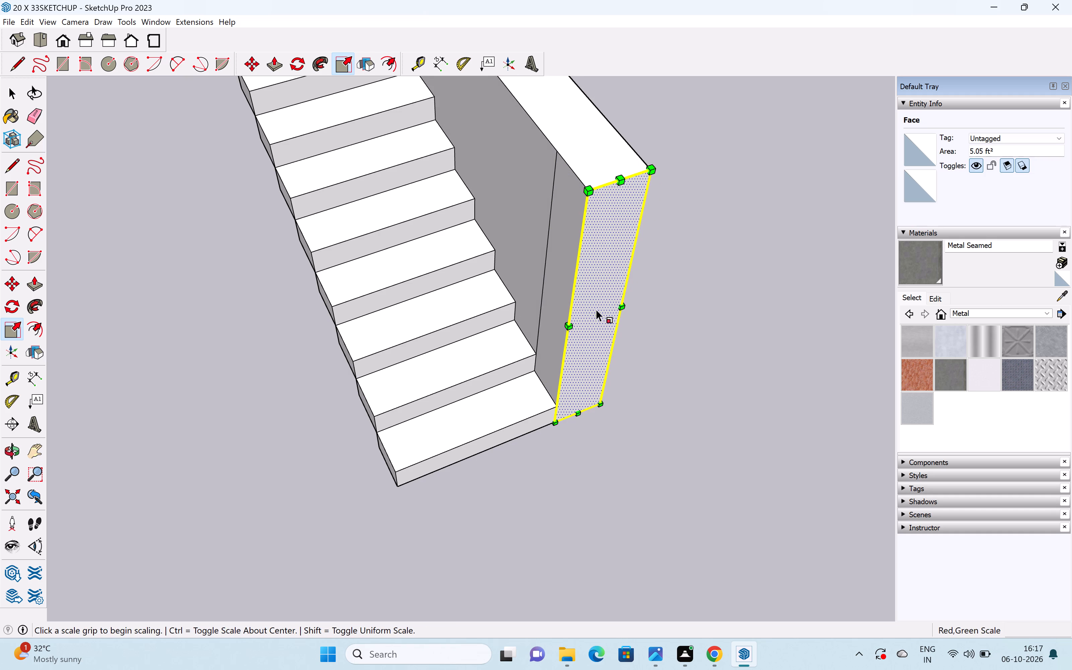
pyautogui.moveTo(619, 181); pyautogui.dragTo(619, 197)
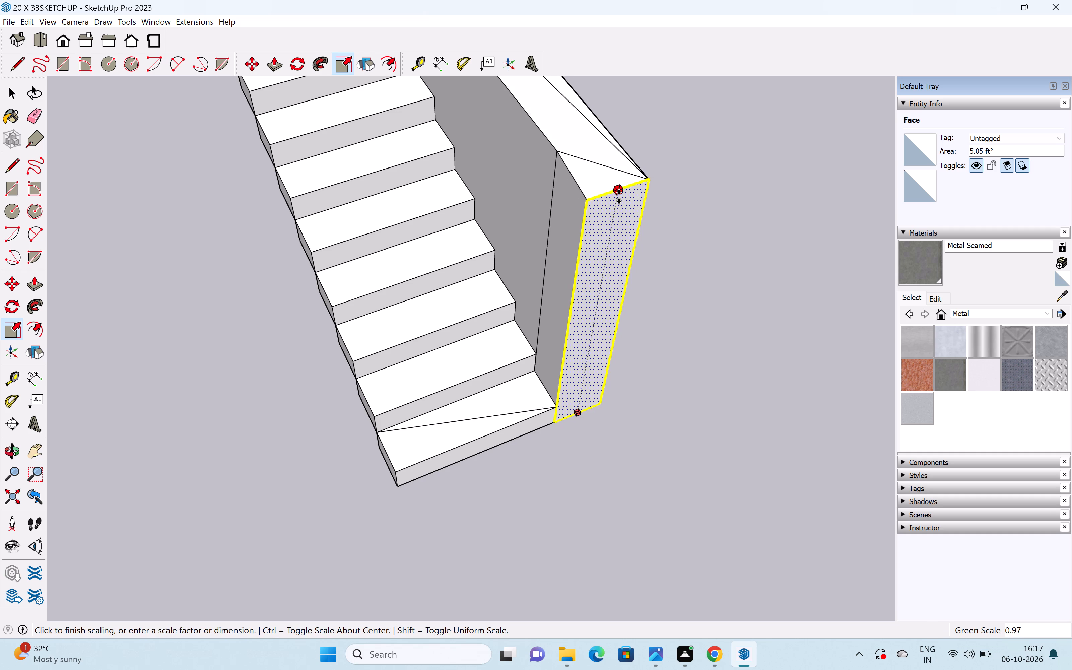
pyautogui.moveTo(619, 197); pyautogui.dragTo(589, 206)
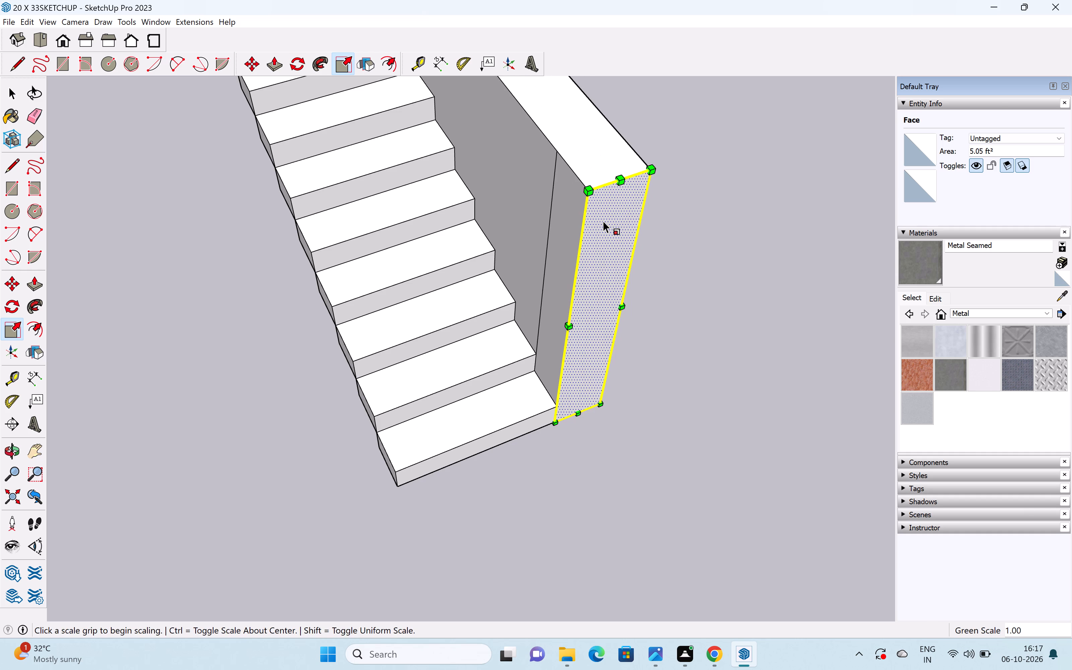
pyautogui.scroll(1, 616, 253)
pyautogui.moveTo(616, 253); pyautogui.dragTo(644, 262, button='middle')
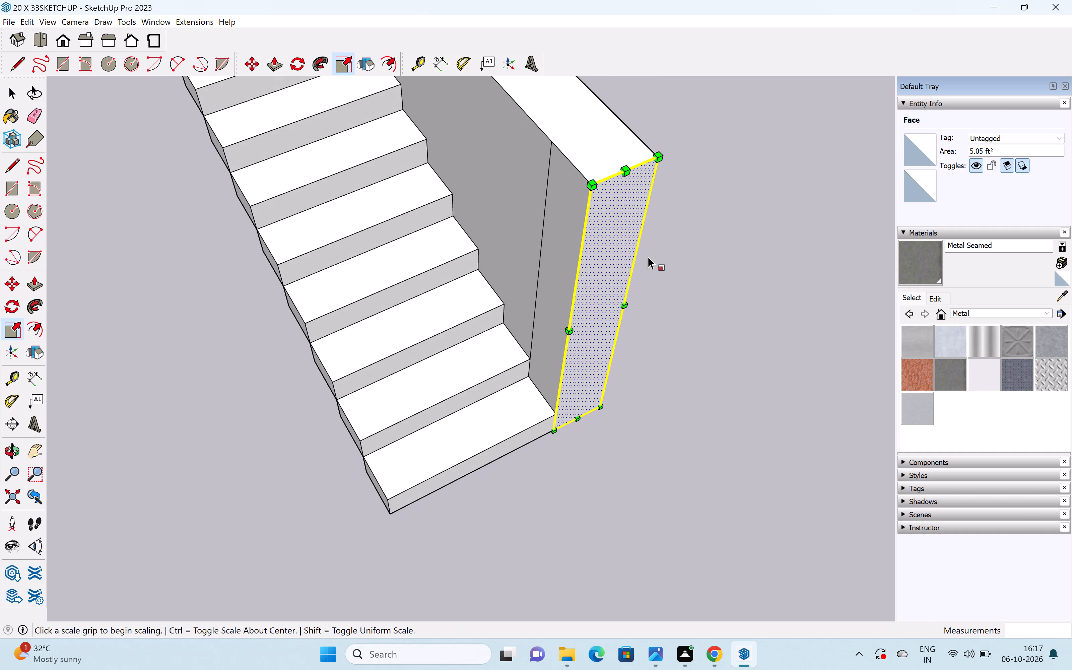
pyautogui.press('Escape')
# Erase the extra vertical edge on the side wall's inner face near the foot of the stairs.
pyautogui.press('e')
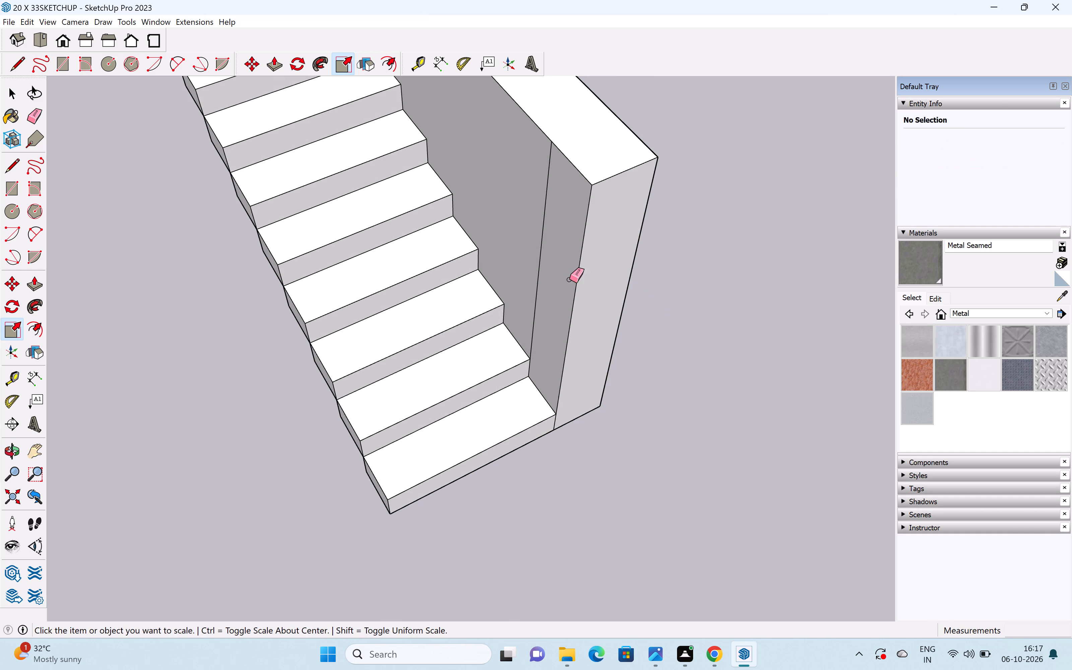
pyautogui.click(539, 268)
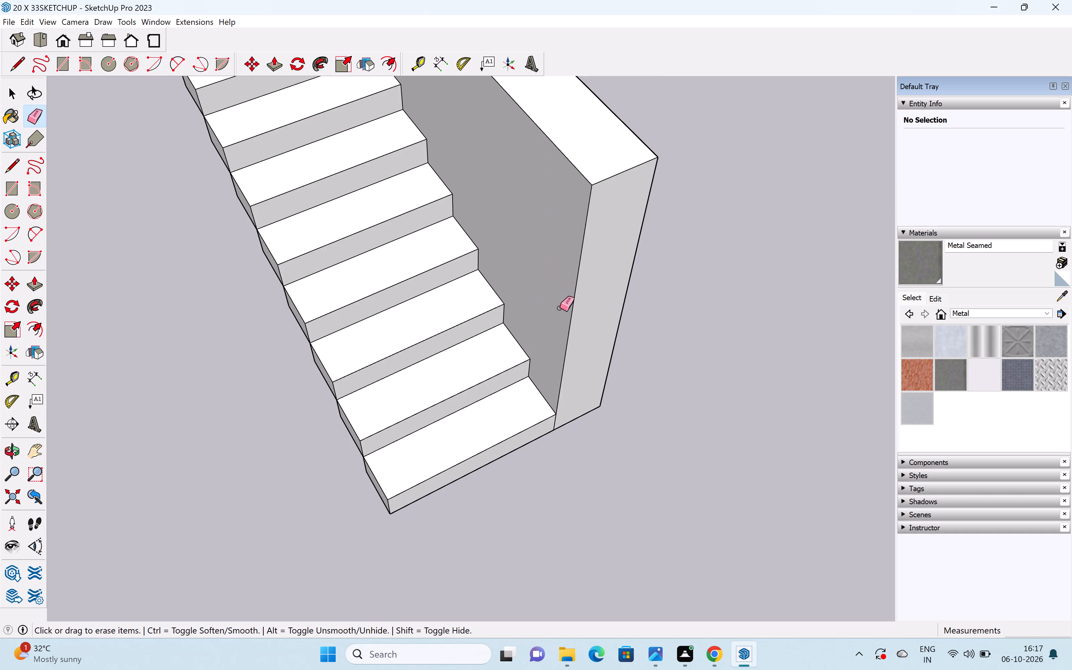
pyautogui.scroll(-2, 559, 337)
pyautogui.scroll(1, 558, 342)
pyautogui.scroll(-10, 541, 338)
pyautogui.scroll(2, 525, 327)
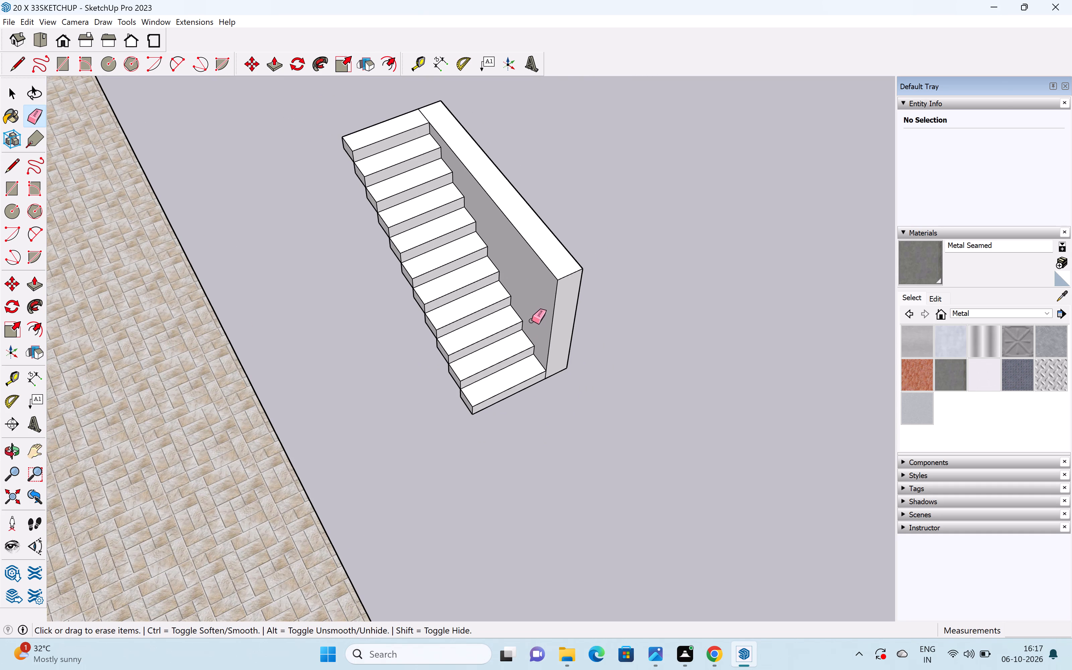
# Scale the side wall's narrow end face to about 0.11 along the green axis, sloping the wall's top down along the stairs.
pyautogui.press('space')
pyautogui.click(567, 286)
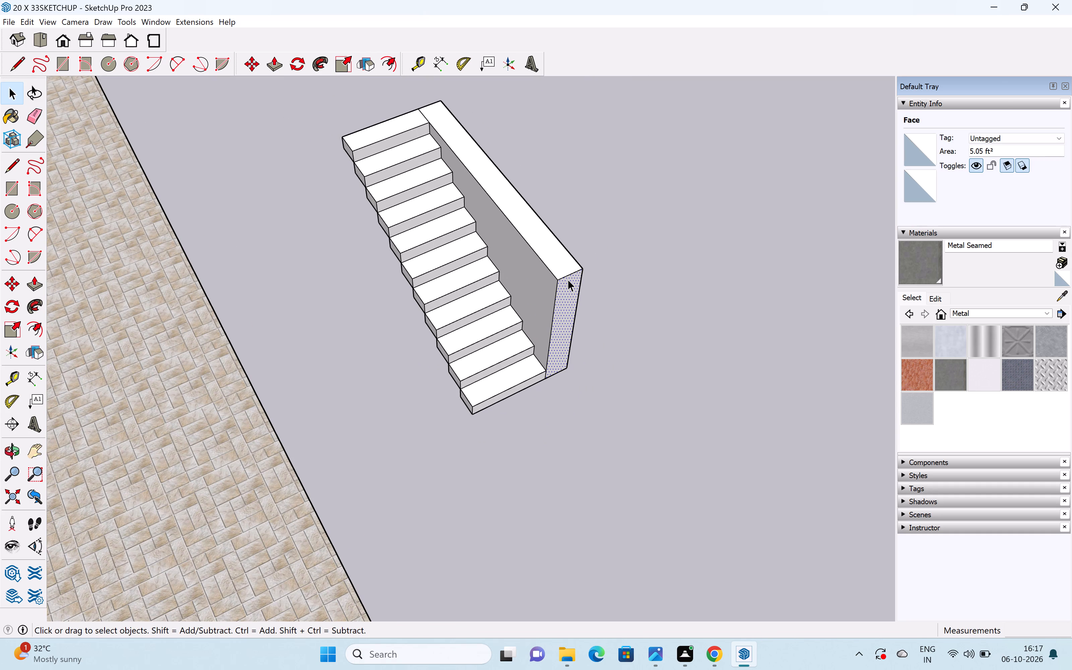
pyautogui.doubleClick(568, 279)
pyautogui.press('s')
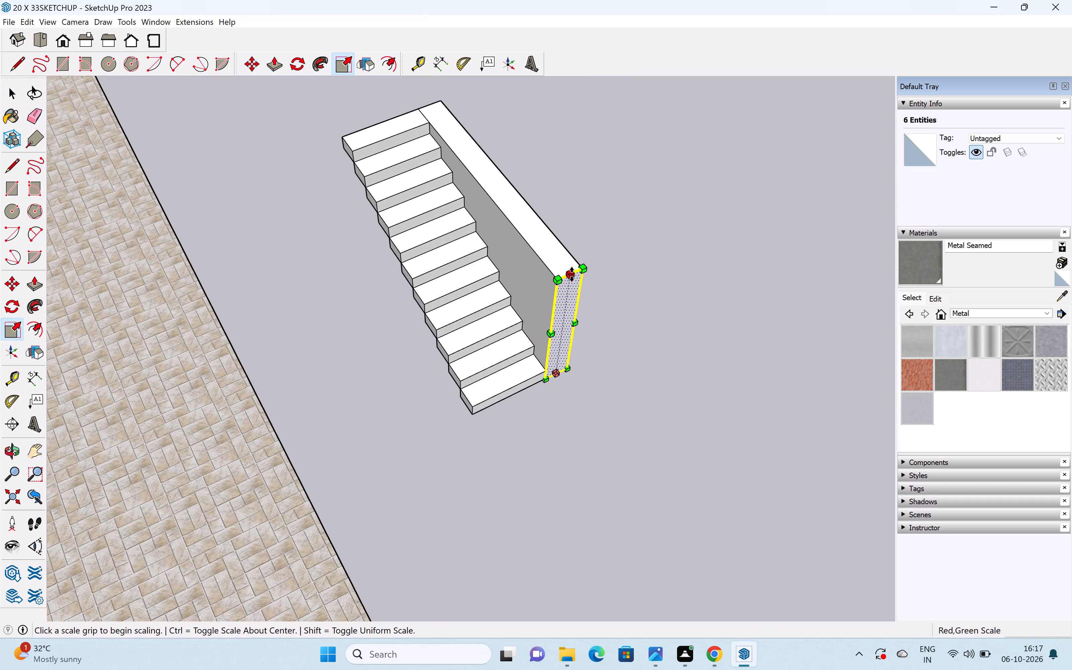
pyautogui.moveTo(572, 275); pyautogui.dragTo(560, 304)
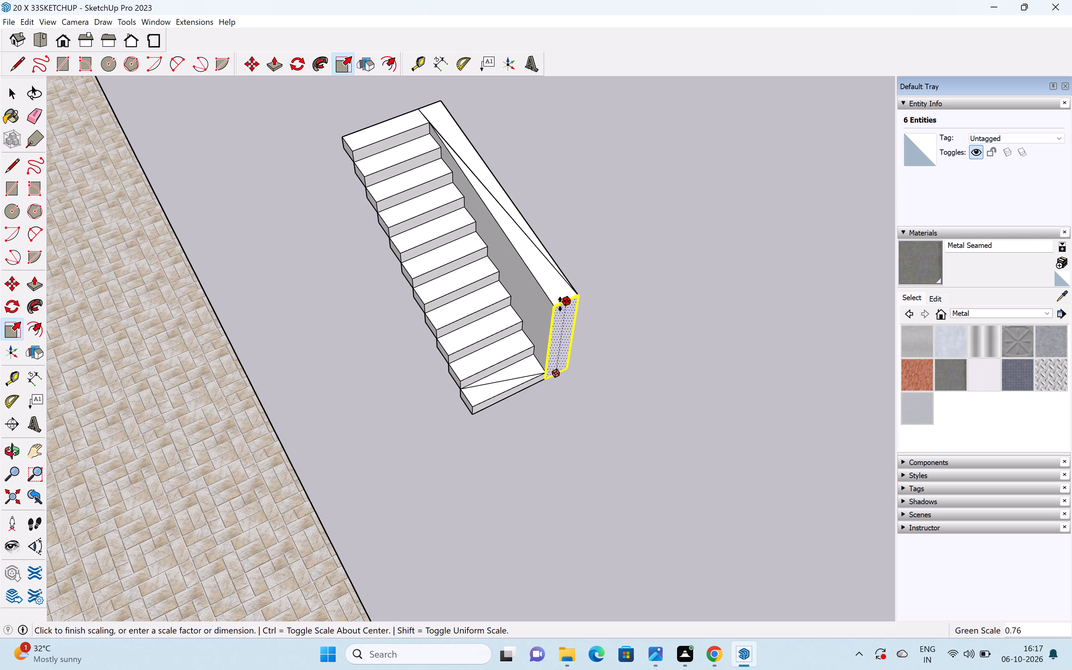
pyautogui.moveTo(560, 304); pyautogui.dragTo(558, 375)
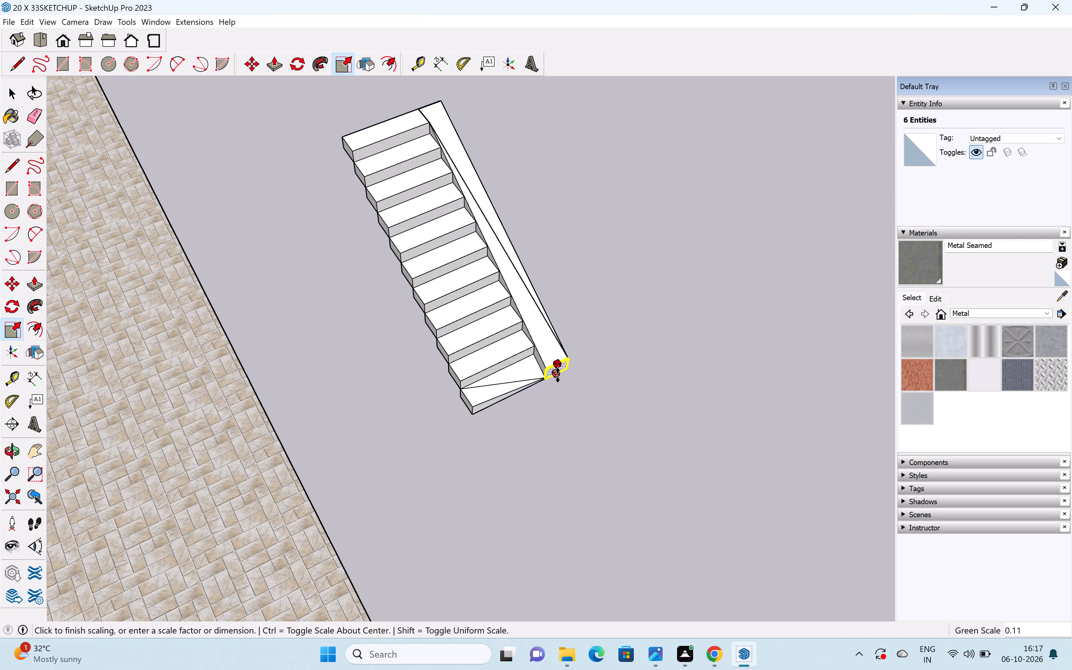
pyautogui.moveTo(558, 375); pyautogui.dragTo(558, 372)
# Examine the sloped side wall and the bottom steps where they meet at the foot of the stairs.
pyautogui.scroll(4, 554, 380)
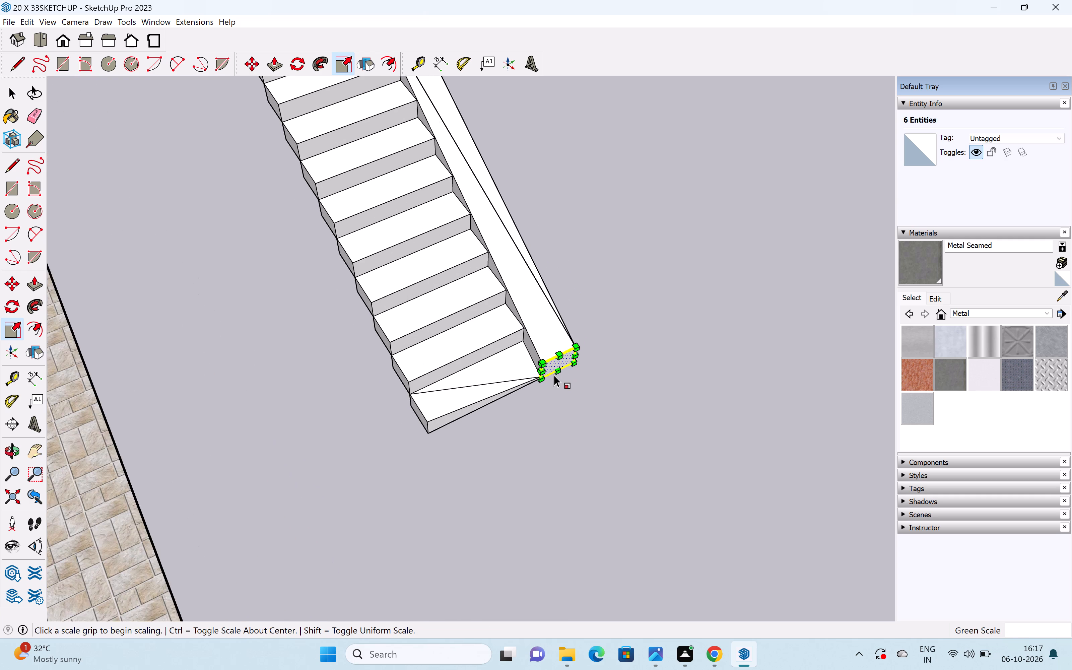
pyautogui.scroll(3, 554, 375)
pyautogui.moveTo(530, 380); pyautogui.dragTo(636, 299, button='middle')
pyautogui.moveTo(509, 345); pyautogui.dragTo(580, 293, button='middle')
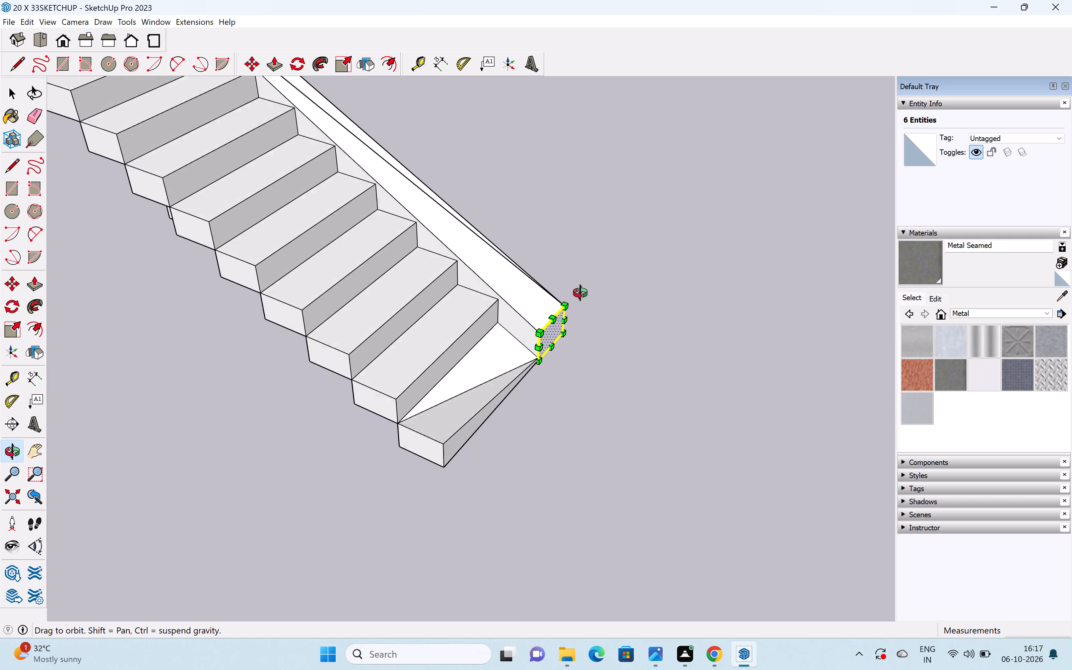
pyautogui.moveTo(580, 293); pyautogui.dragTo(582, 259, button='middle')
pyautogui.moveTo(497, 347); pyautogui.dragTo(525, 291, button='middle')
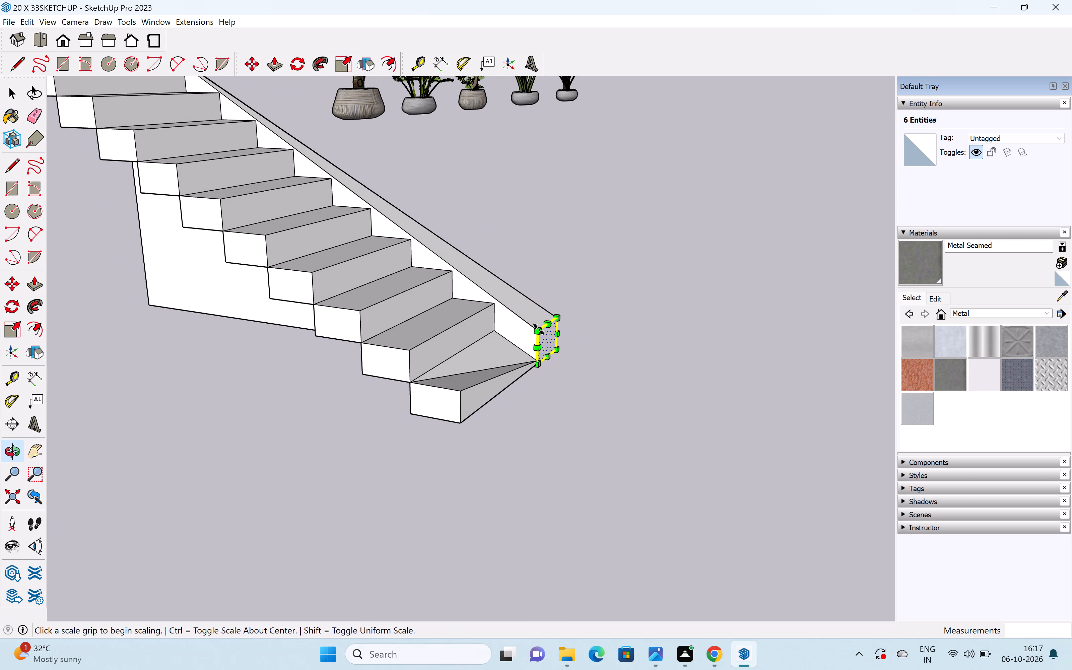
pyautogui.scroll(2, 513, 340)
pyautogui.scroll(-8, 513, 340)
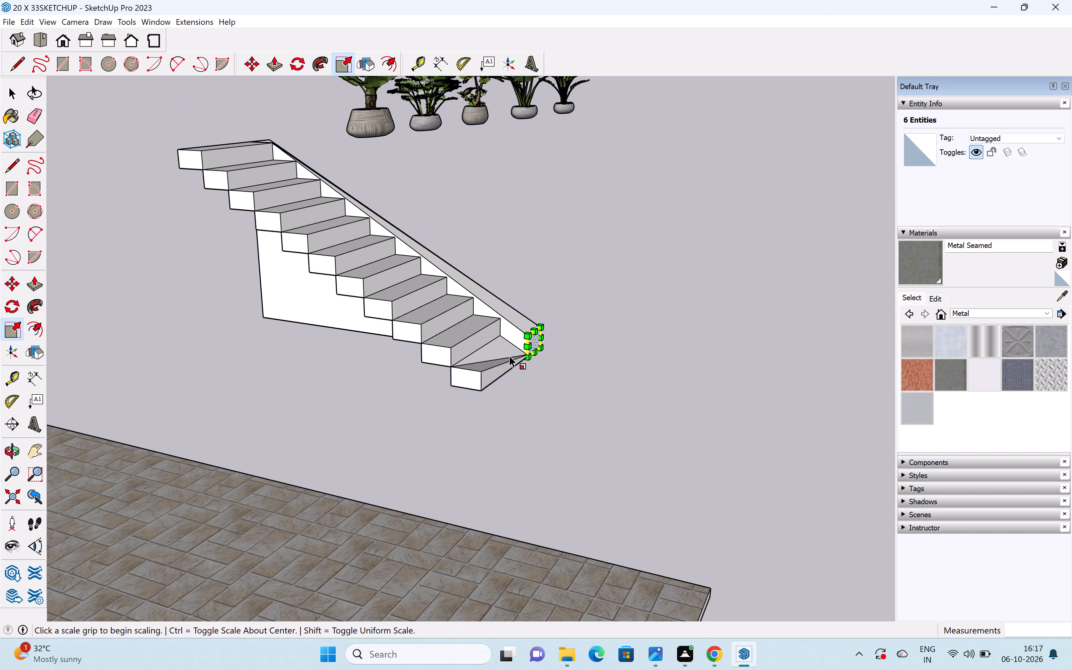
# Undo the scaling, the edge erasure and the Push/Pull of the side wall, back to the flat base strip.
pyautogui.hotkey('ctrl', 'z')
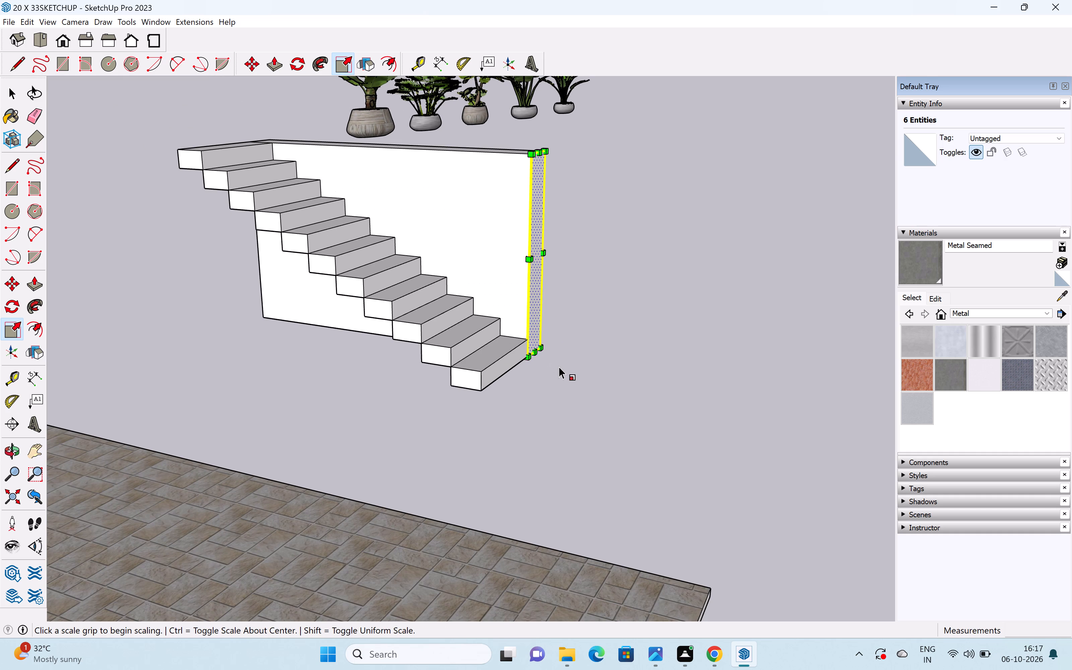
pyautogui.hotkey('ctrl', 'z')
pyautogui.hotkey('ctrl', 'z')
pyautogui.hotkey('ctrl', 'z')
# Make the flat base strip beside the stairs, with its edges, into a group.
pyautogui.moveTo(559, 370); pyautogui.dragTo(395, 465, button='middle')
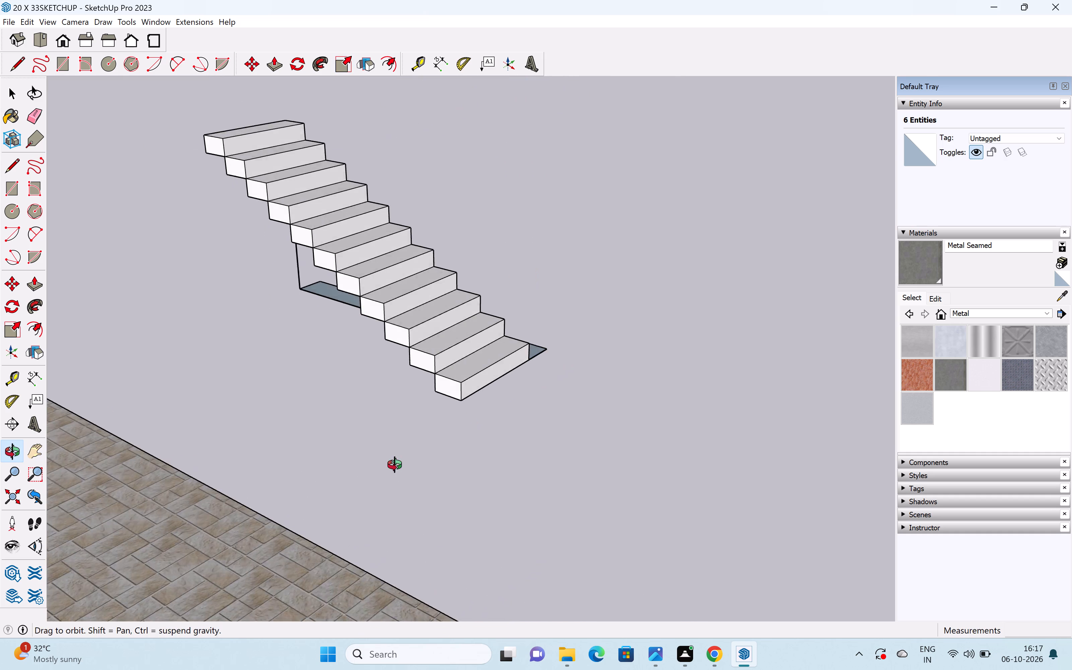
pyautogui.moveTo(395, 465); pyautogui.dragTo(365, 473, button='middle')
pyautogui.moveTo(394, 455); pyautogui.dragTo(256, 489, button='middle')
pyautogui.moveTo(478, 421); pyautogui.dragTo(264, 496, button='middle')
pyautogui.moveTo(445, 450); pyautogui.dragTo(330, 483, button='middle')
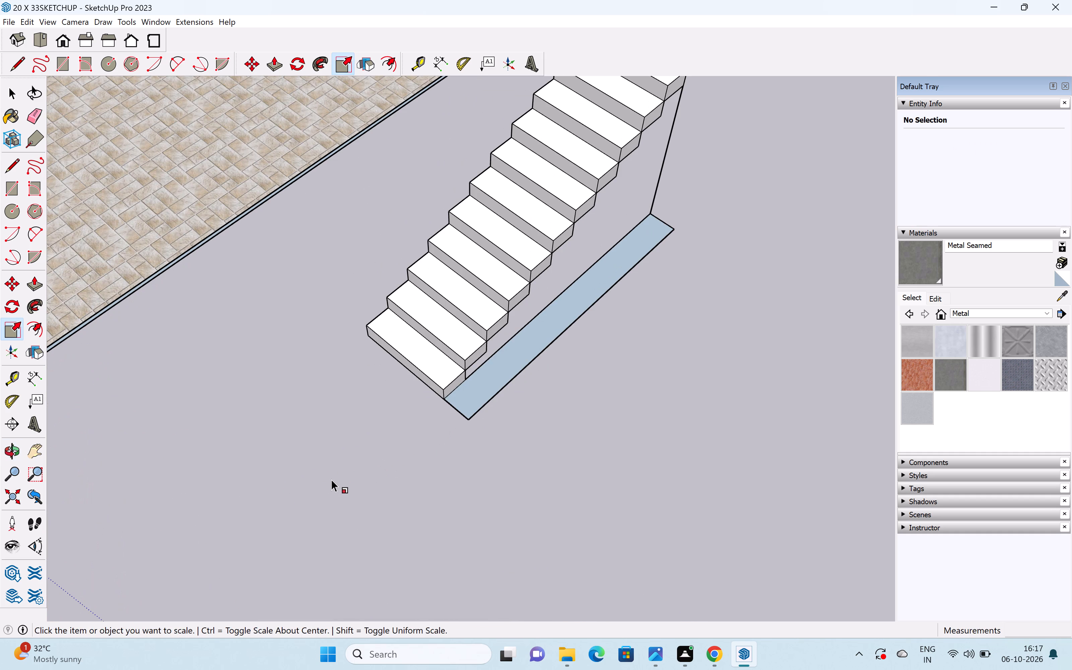
pyautogui.press('space')
pyautogui.doubleClick(481, 391)
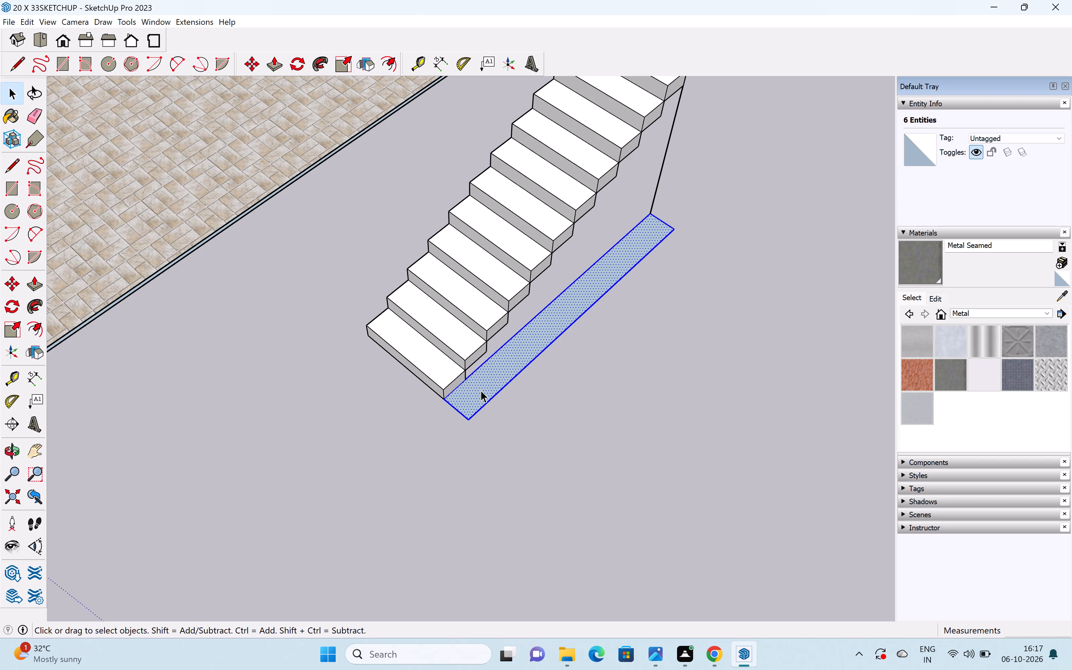
pyautogui.rightClick(481, 389)
pyautogui.click(546, 484)
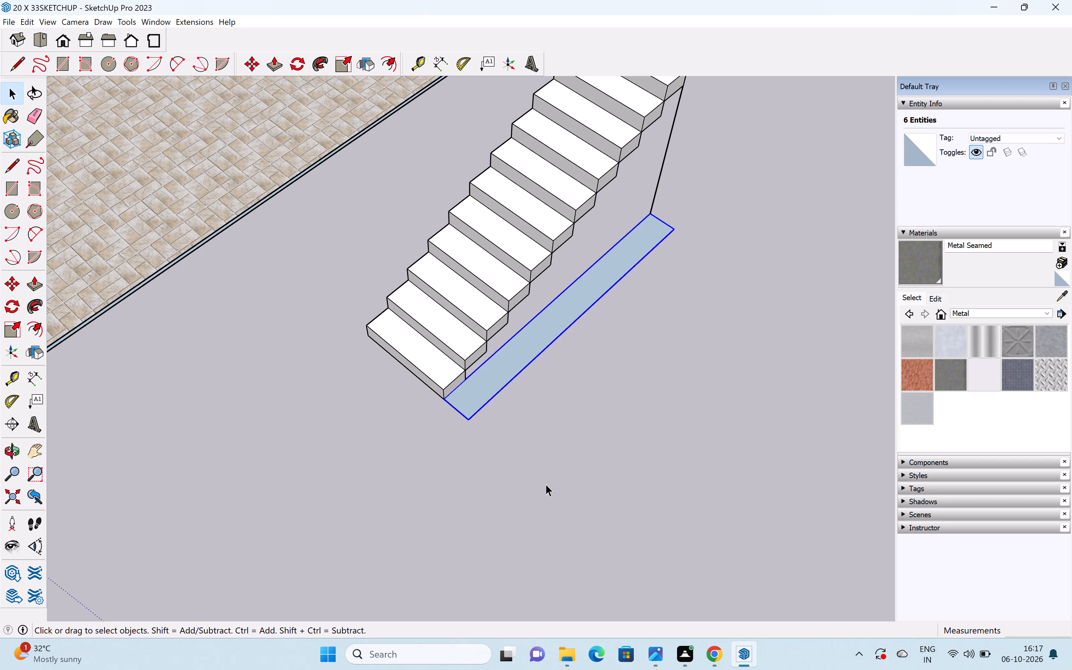
pyautogui.click(533, 424)
# Inside the group, Push/Pull the base strip up 5' 6" into a side wall level with the top step.
pyautogui.doubleClick(505, 374)
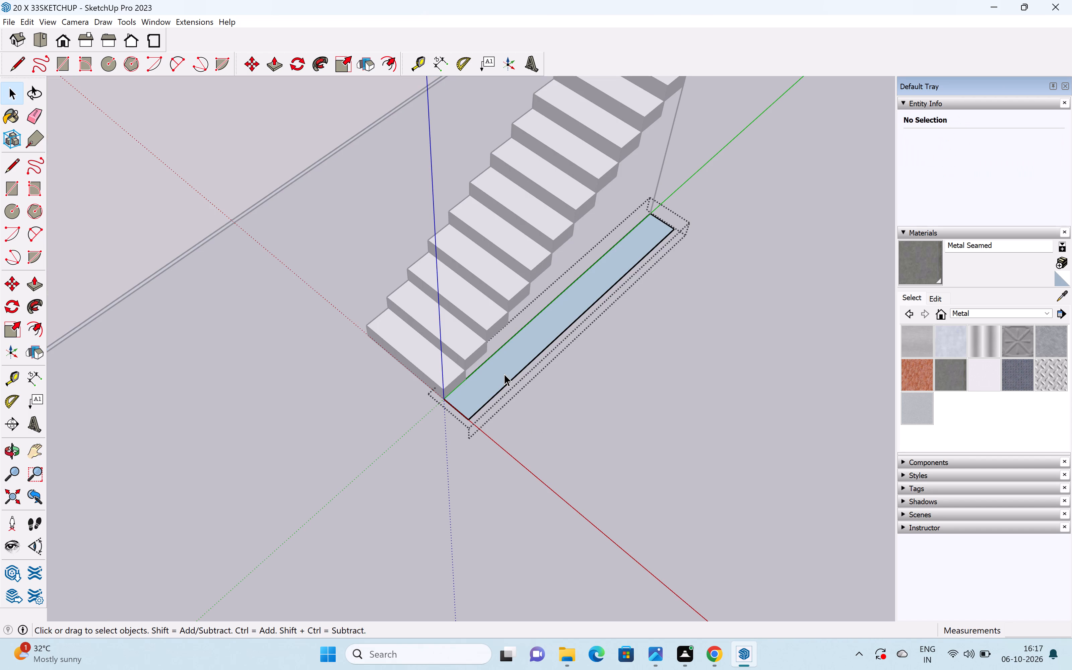
pyautogui.press('p')
pyautogui.click(504, 376)
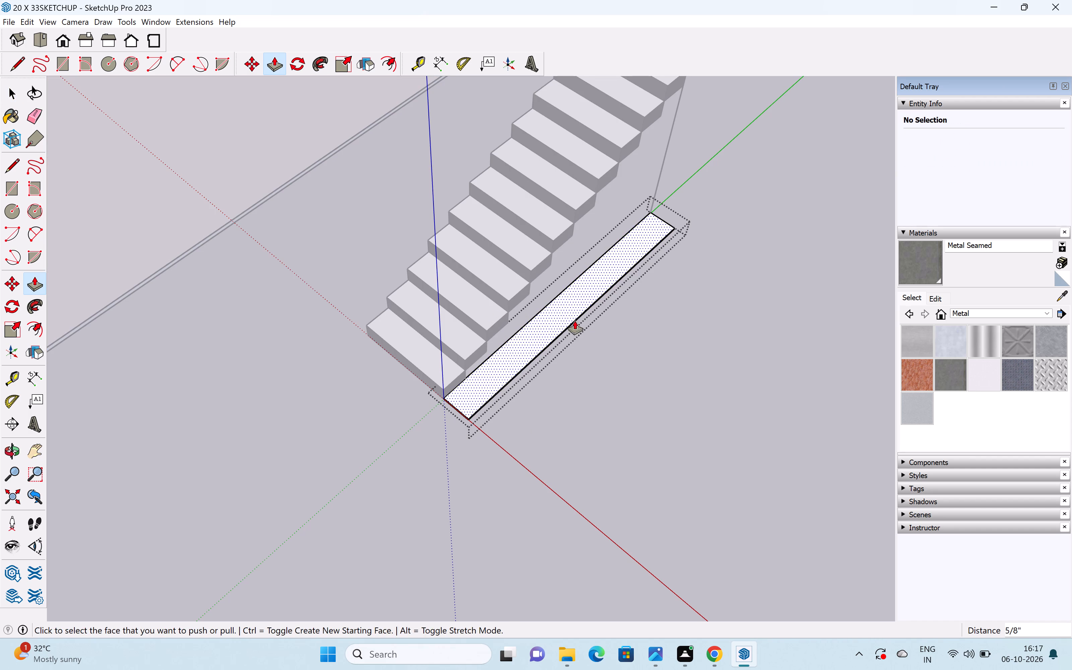
pyautogui.moveTo(584, 377); pyautogui.dragTo(399, 365, button='middle')
pyautogui.moveTo(584, 396); pyautogui.dragTo(518, 421, button='middle')
pyautogui.hotkey('ctrl', 'z')
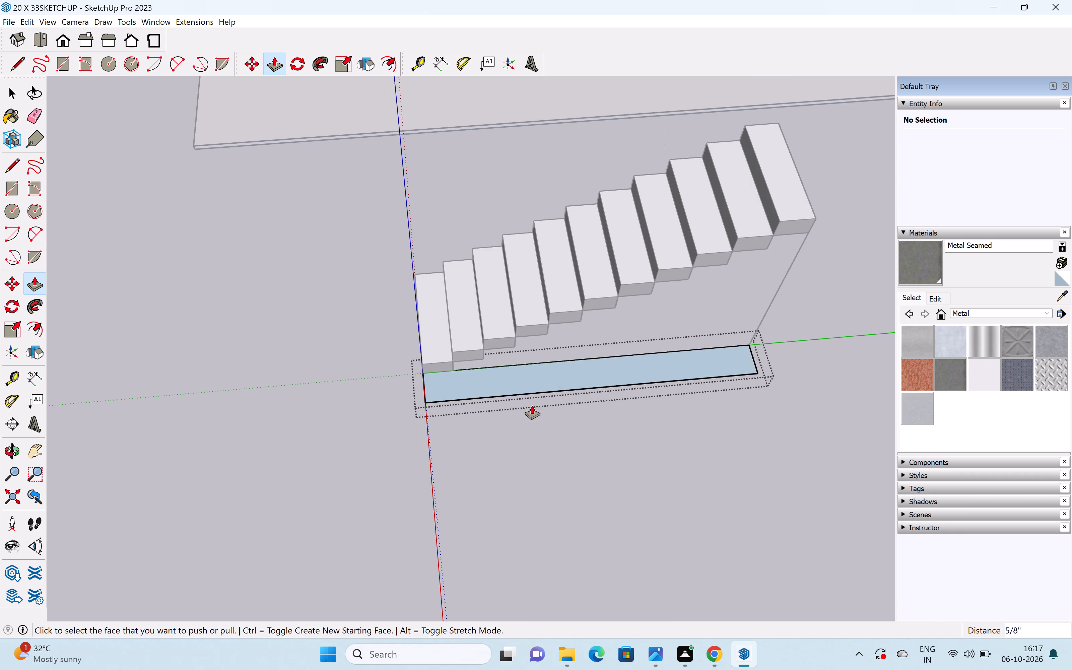
pyautogui.click(601, 363)
pyautogui.click(802, 214)
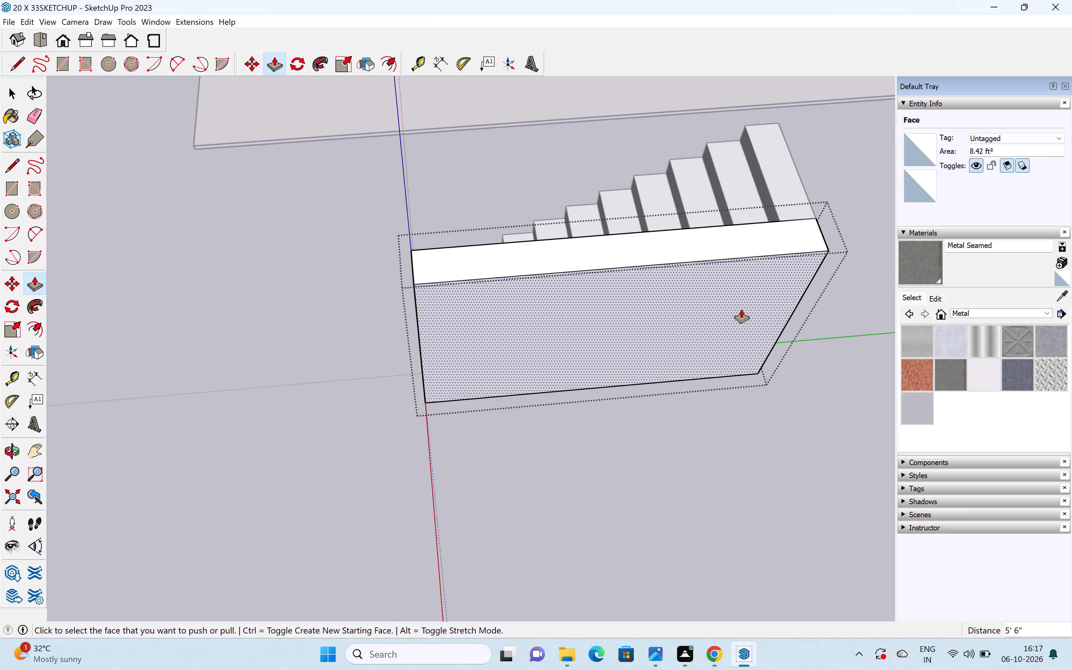
pyautogui.press('space')
# Erase the extra vertical edge on the grouped wall's inner face near the foot of the stairs.
pyautogui.moveTo(357, 465); pyautogui.dragTo(643, 486, button='middle')
pyautogui.moveTo(505, 470); pyautogui.dragTo(657, 485, button='middle')
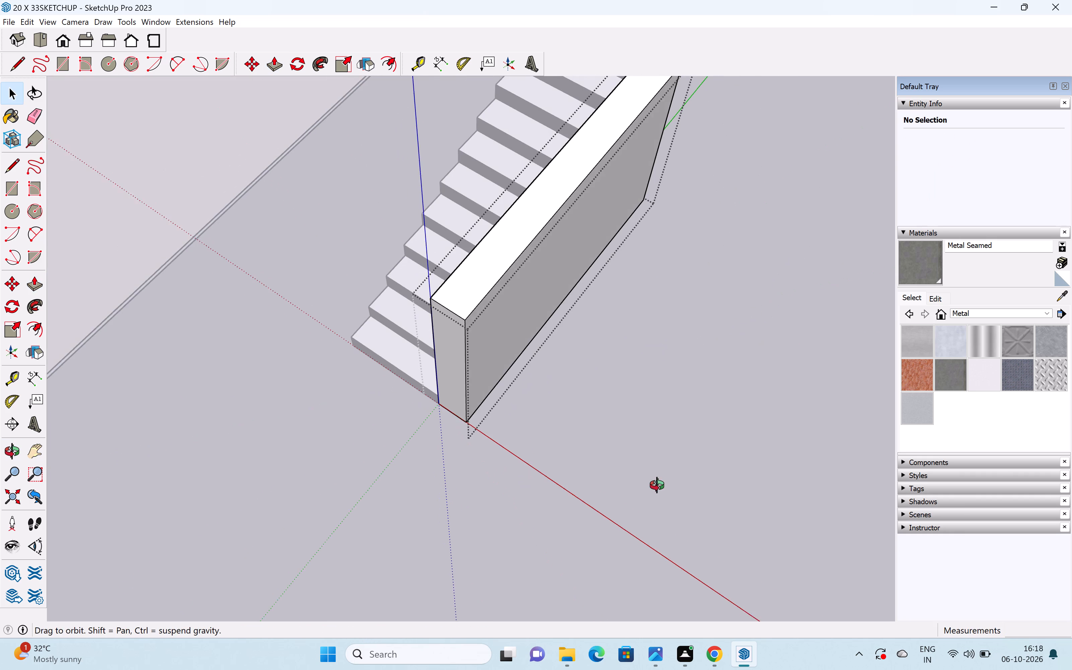
pyautogui.moveTo(657, 485); pyautogui.dragTo(658, 484, button='middle')
pyautogui.moveTo(453, 489); pyautogui.dragTo(594, 496, button='middle')
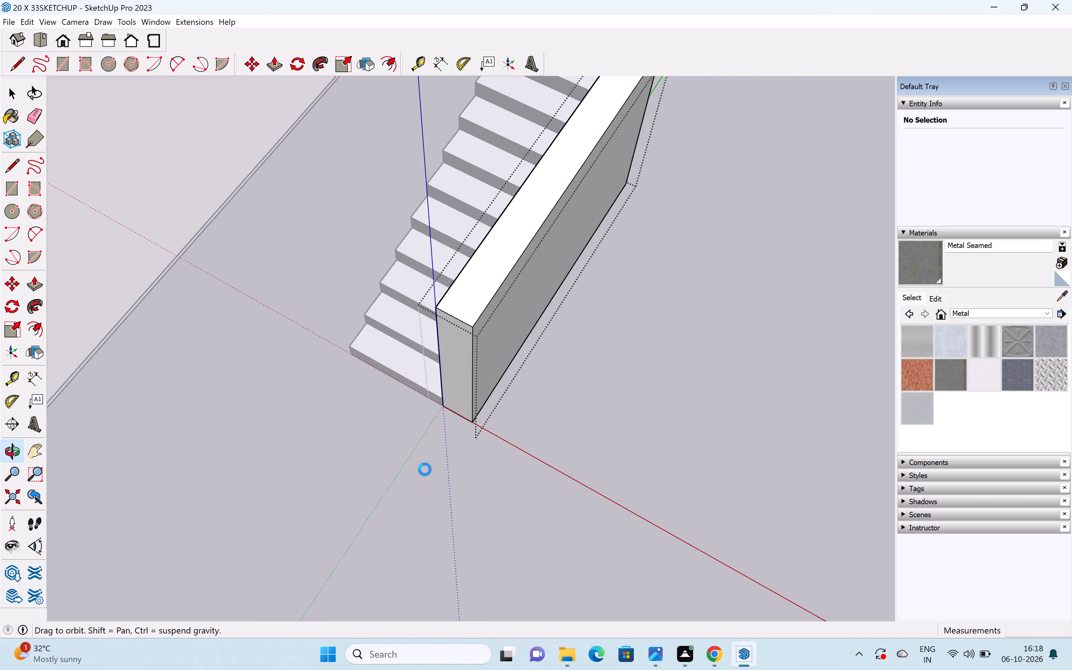
pyautogui.scroll(-5, 427, 468)
pyautogui.moveTo(452, 448); pyautogui.dragTo(453, 449, button='middle')
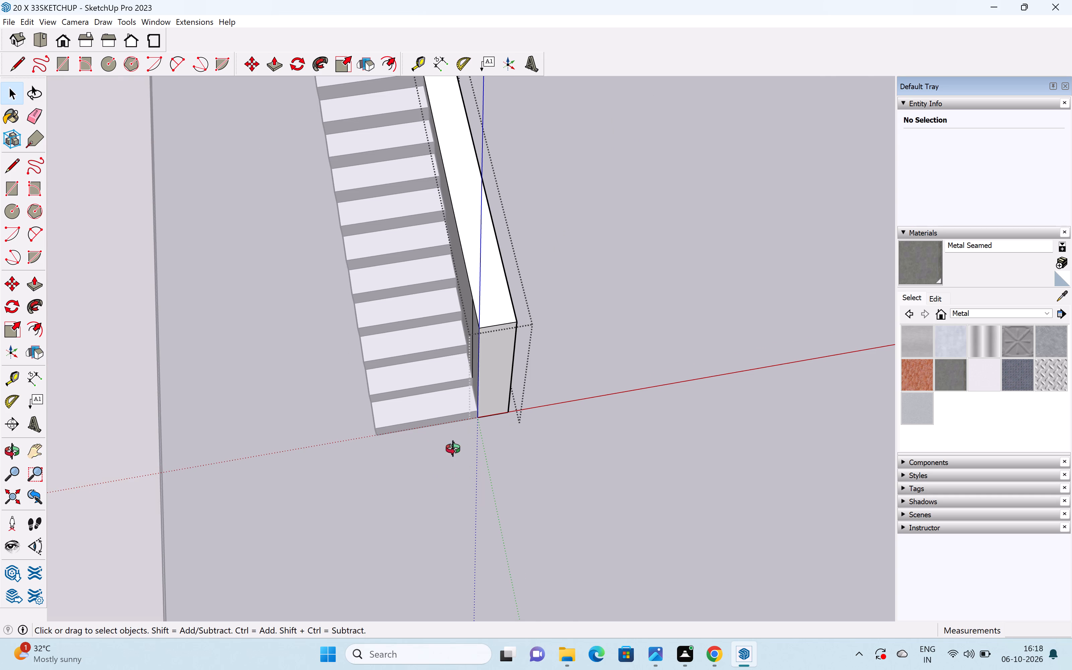
pyautogui.moveTo(453, 449); pyautogui.dragTo(694, 454, button='middle')
pyautogui.press('e')
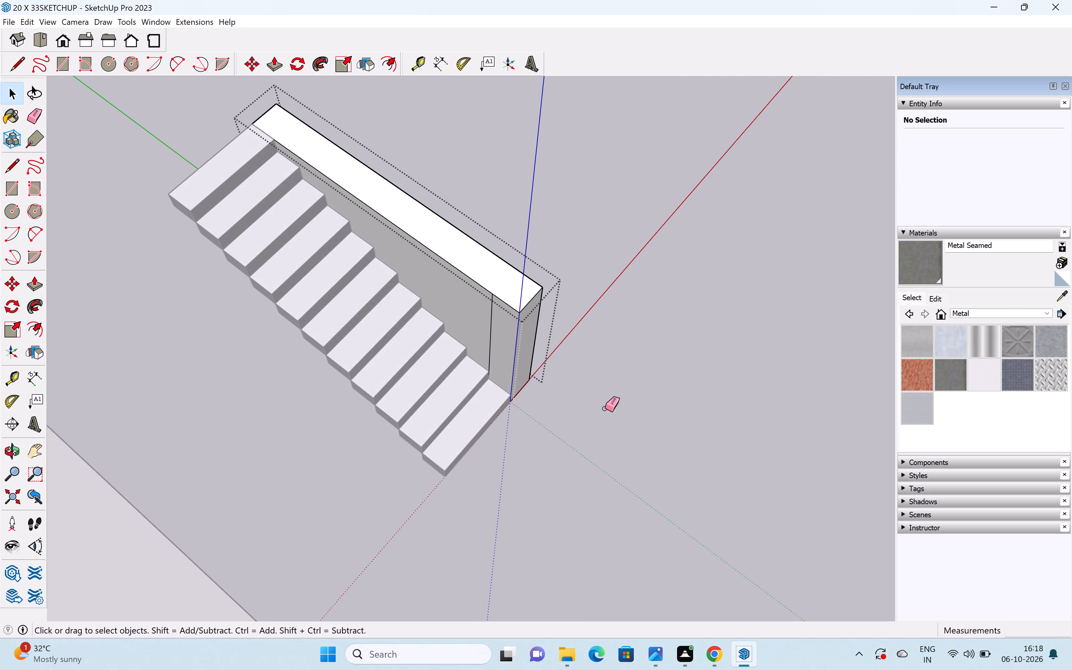
pyautogui.click(490, 342)
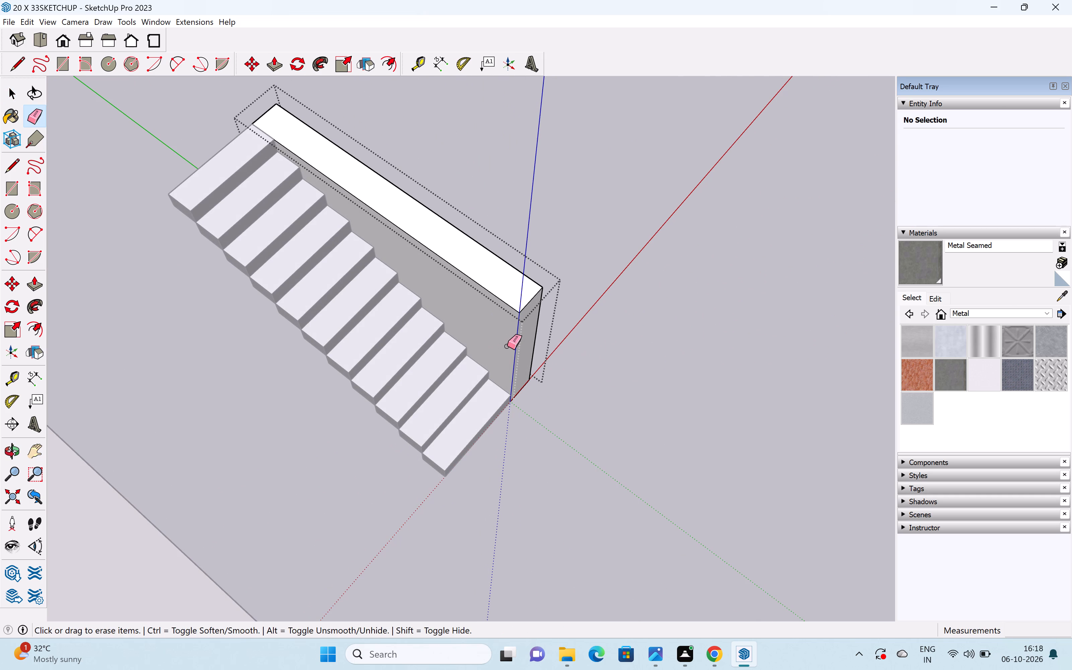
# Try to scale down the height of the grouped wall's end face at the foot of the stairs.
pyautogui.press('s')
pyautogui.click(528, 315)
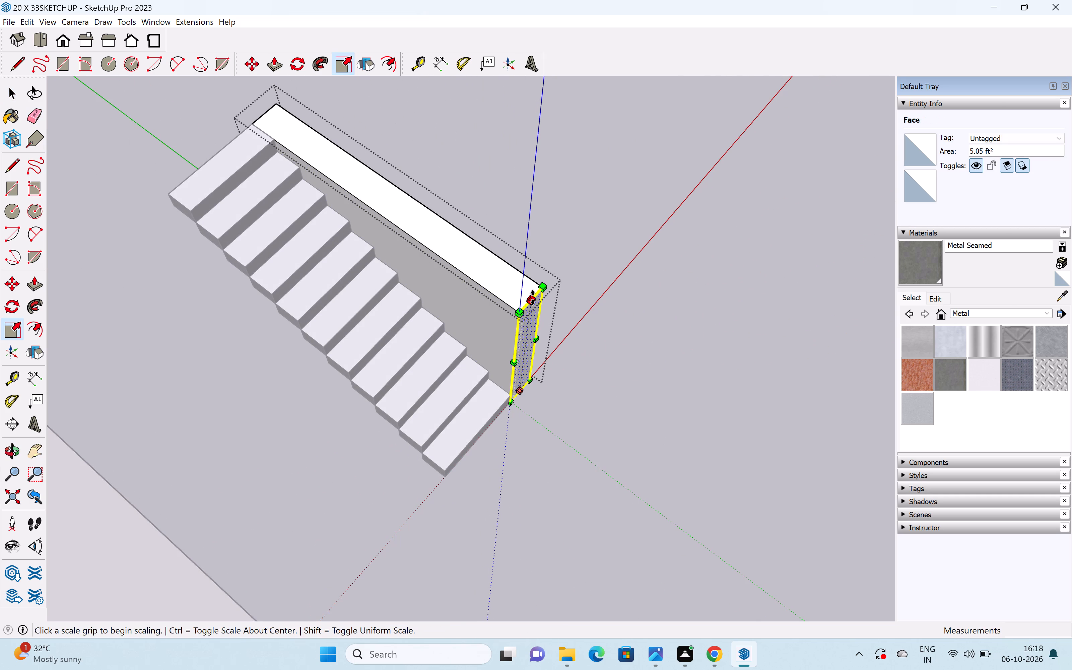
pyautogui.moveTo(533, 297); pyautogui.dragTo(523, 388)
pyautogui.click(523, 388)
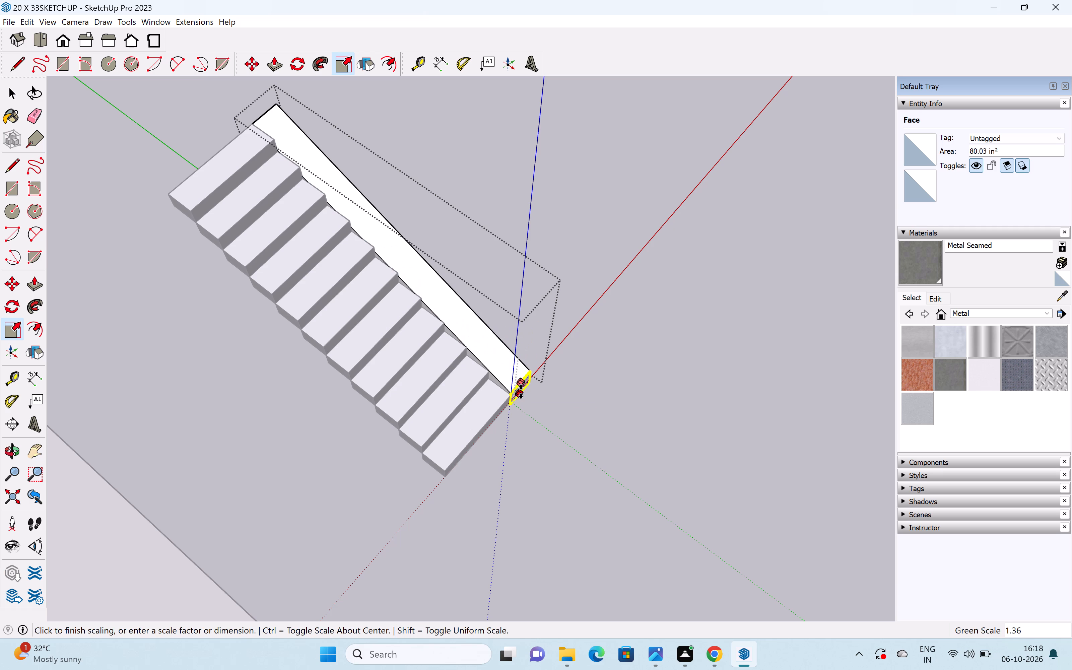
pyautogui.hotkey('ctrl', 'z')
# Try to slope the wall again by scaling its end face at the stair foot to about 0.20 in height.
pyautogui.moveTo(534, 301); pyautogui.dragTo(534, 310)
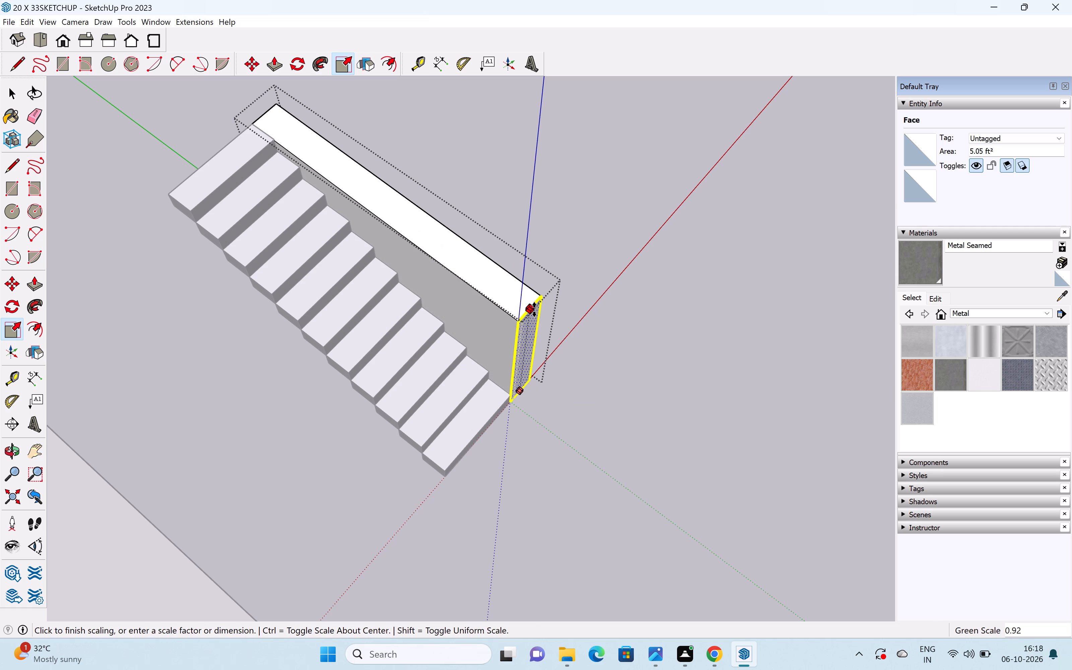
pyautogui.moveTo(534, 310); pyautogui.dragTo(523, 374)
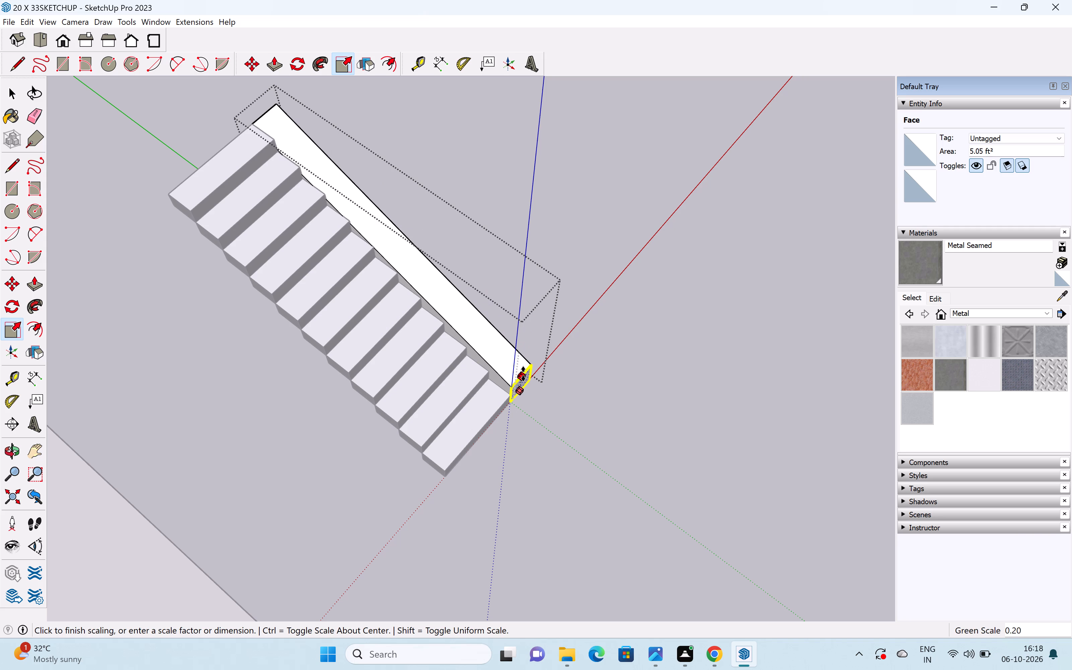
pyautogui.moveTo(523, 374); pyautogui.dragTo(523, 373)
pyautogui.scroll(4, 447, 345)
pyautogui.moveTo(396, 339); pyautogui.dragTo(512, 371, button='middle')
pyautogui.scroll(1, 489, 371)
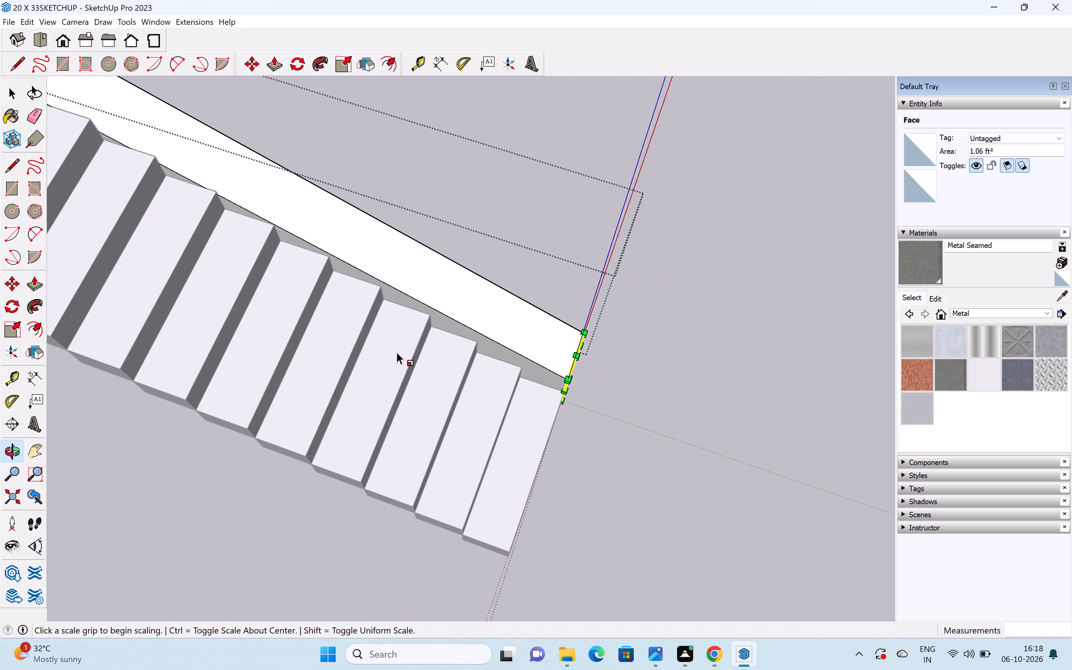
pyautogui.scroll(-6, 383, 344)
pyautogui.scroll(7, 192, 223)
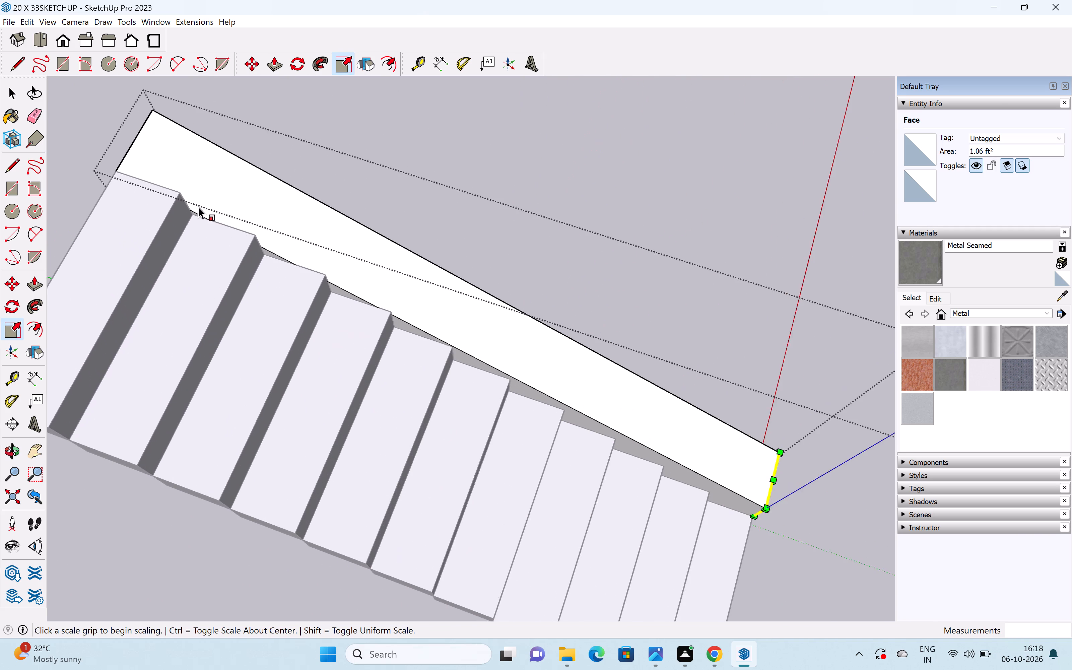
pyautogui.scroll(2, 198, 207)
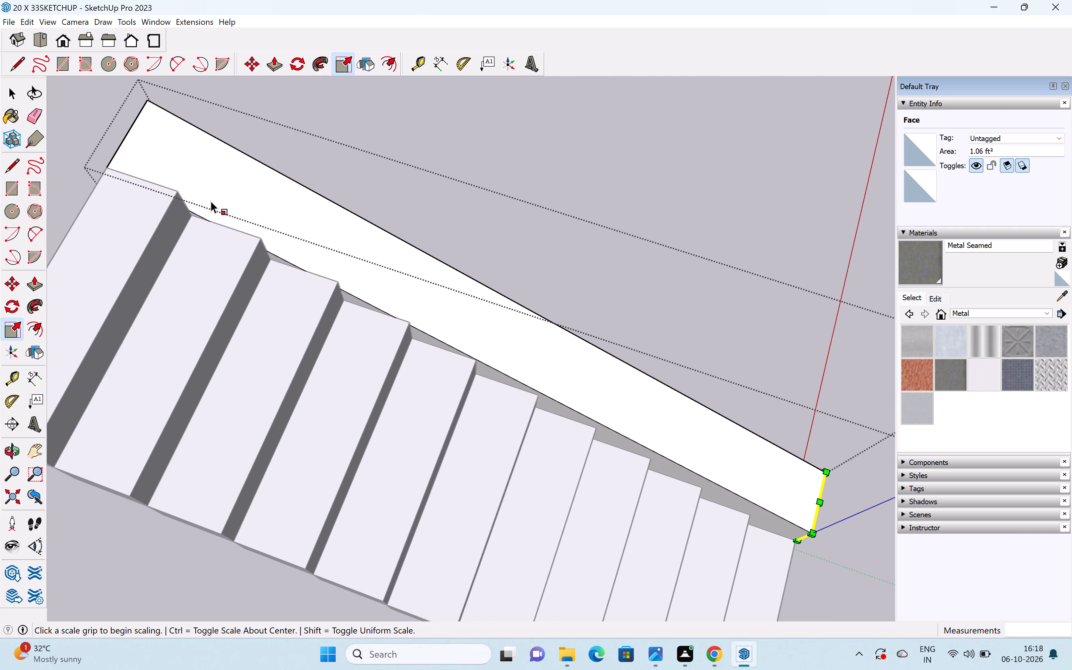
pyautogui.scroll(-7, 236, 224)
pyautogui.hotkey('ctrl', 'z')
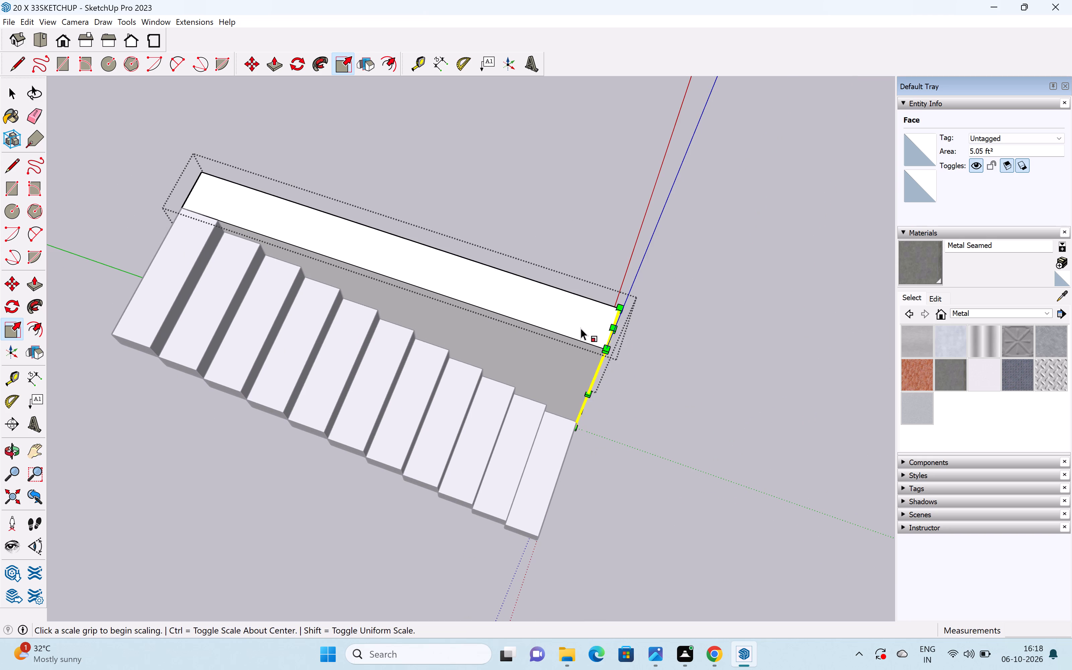
# Push/Pull the side wall's top face up by about 2' 1" above the top step.
pyautogui.press('space')
pyautogui.press('p')
pyautogui.click(555, 319)
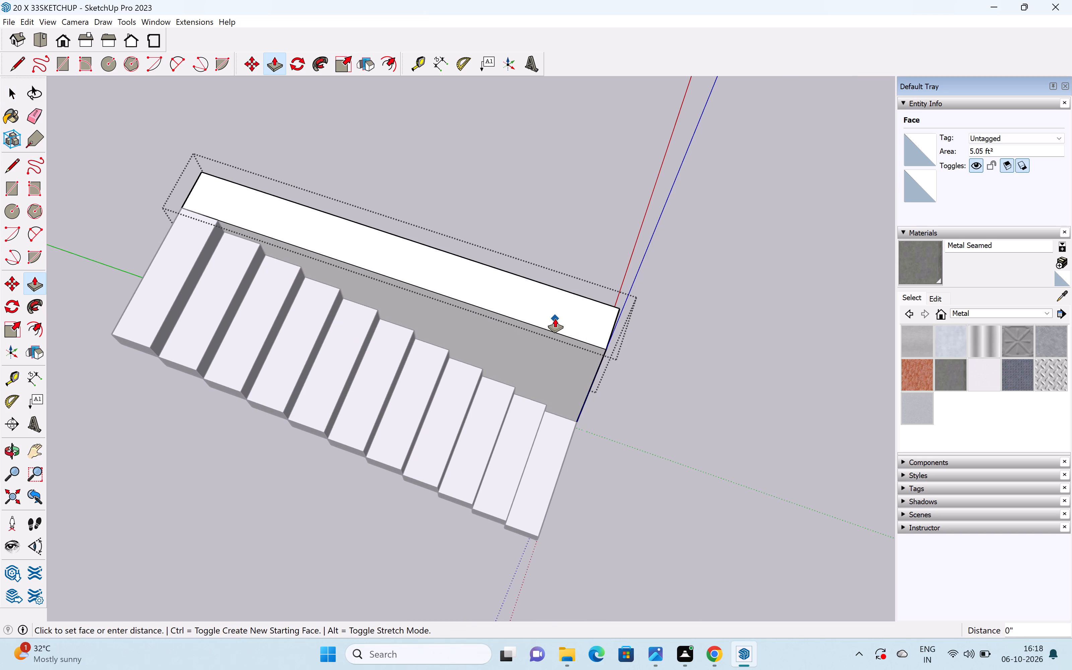
pyautogui.press('Escape')
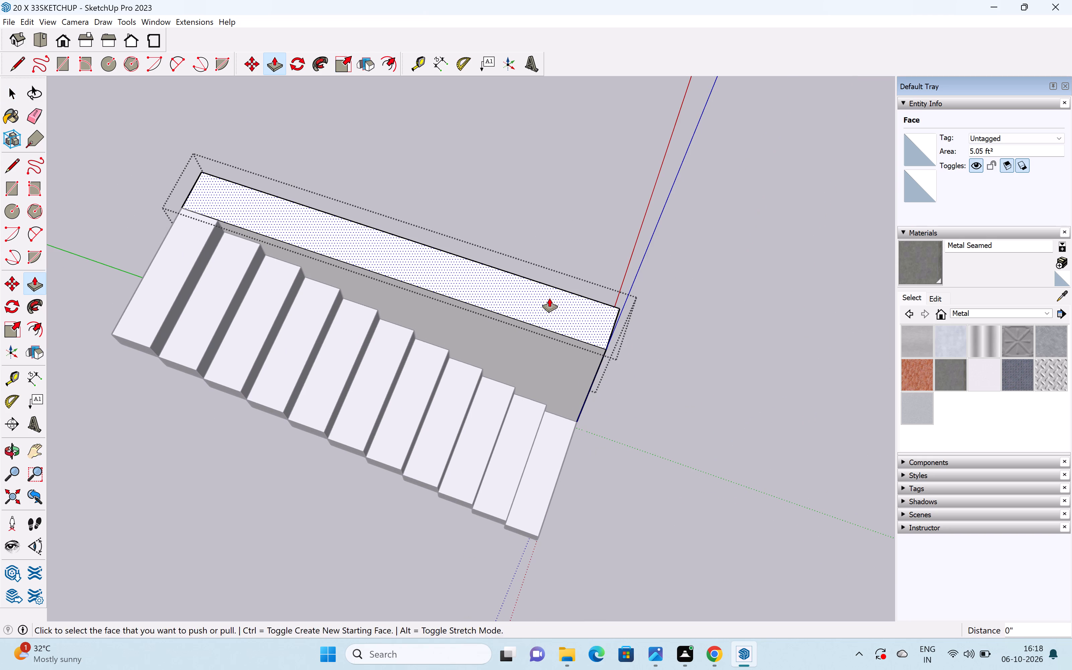
pyautogui.click(549, 298)
pyautogui.click(558, 248)
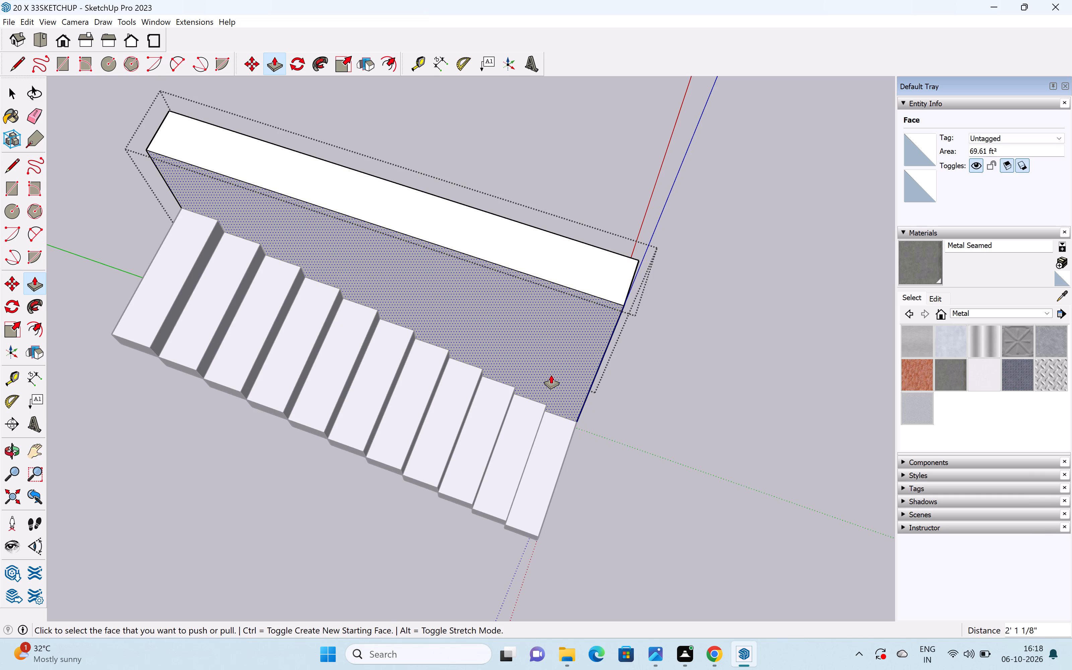
pyautogui.press('space')
# Scale the wall's end face at the stair foot to about 0.11 in height so the wall top slopes along the steps.
pyautogui.moveTo(634, 350); pyautogui.dragTo(447, 316, button='middle')
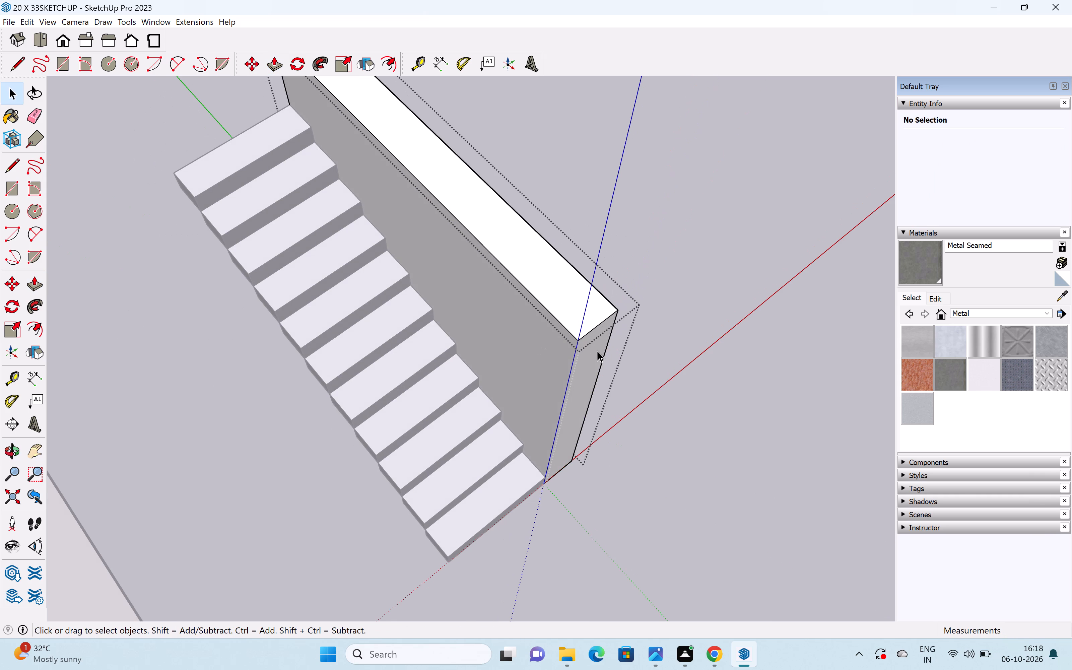
pyautogui.press('s')
pyautogui.click(592, 360)
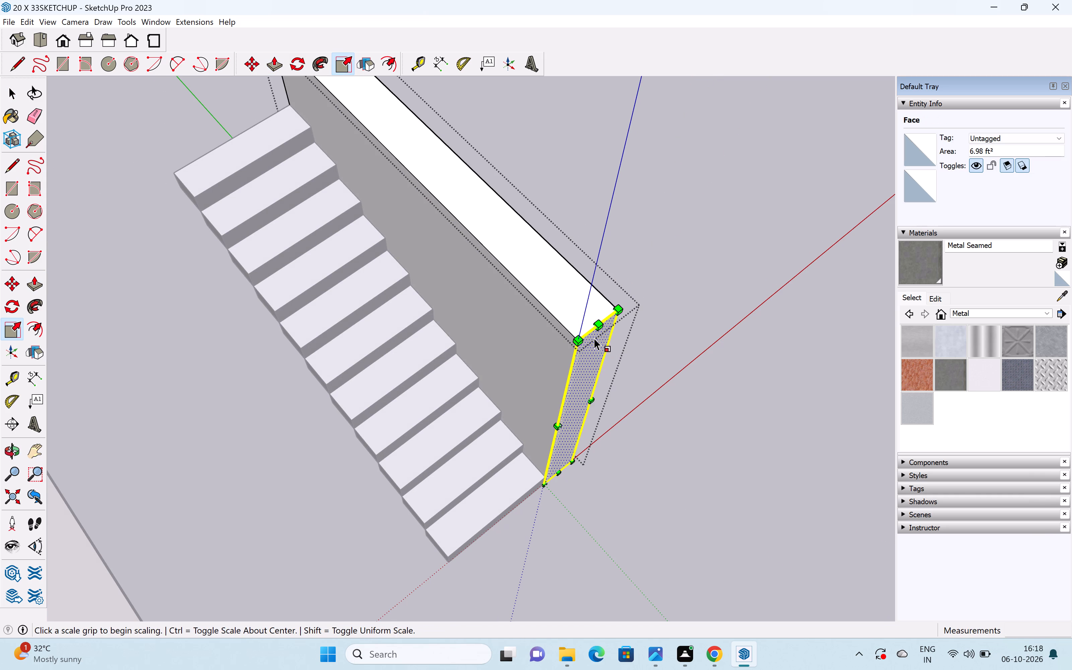
pyautogui.moveTo(599, 324); pyautogui.dragTo(577, 428)
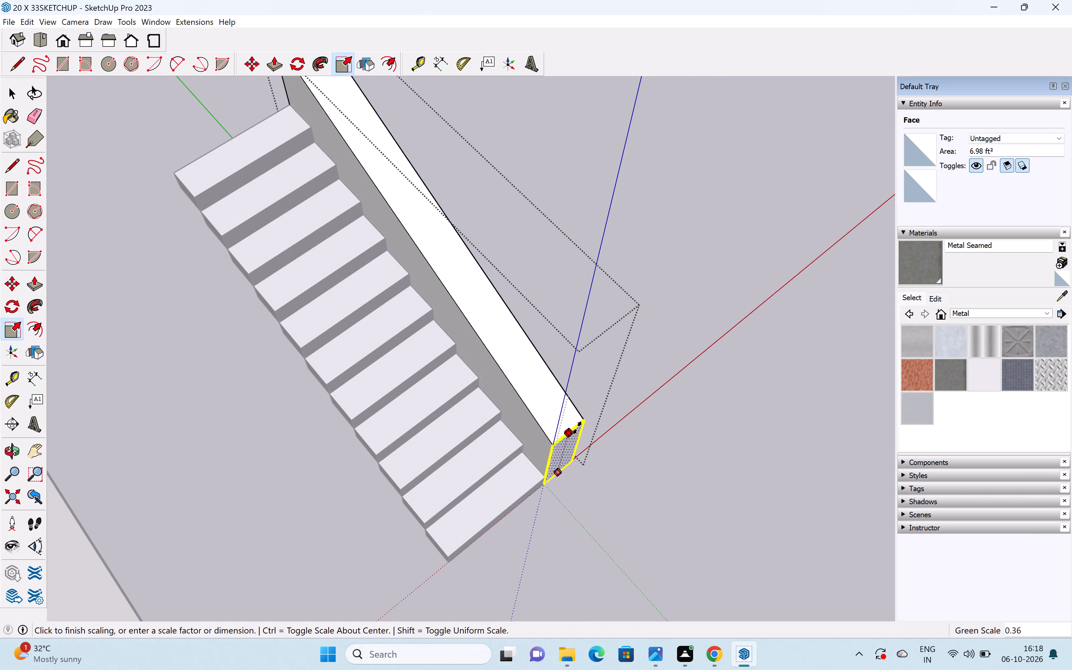
pyautogui.moveTo(577, 428); pyautogui.dragTo(575, 453)
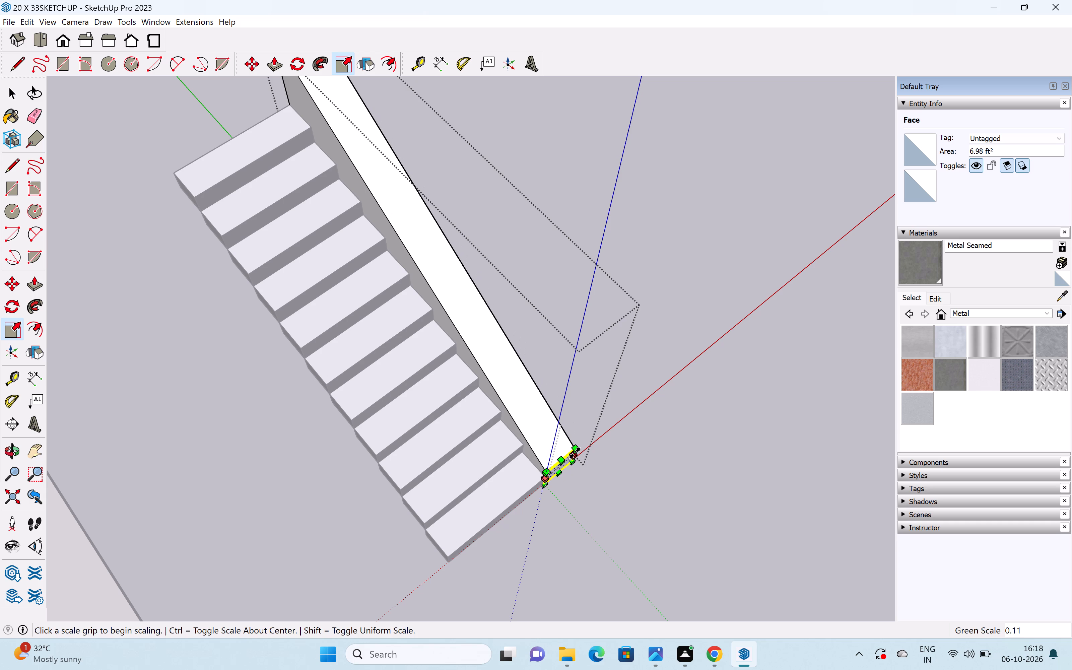
pyautogui.click(578, 460)
pyautogui.scroll(-4, 386, 342)
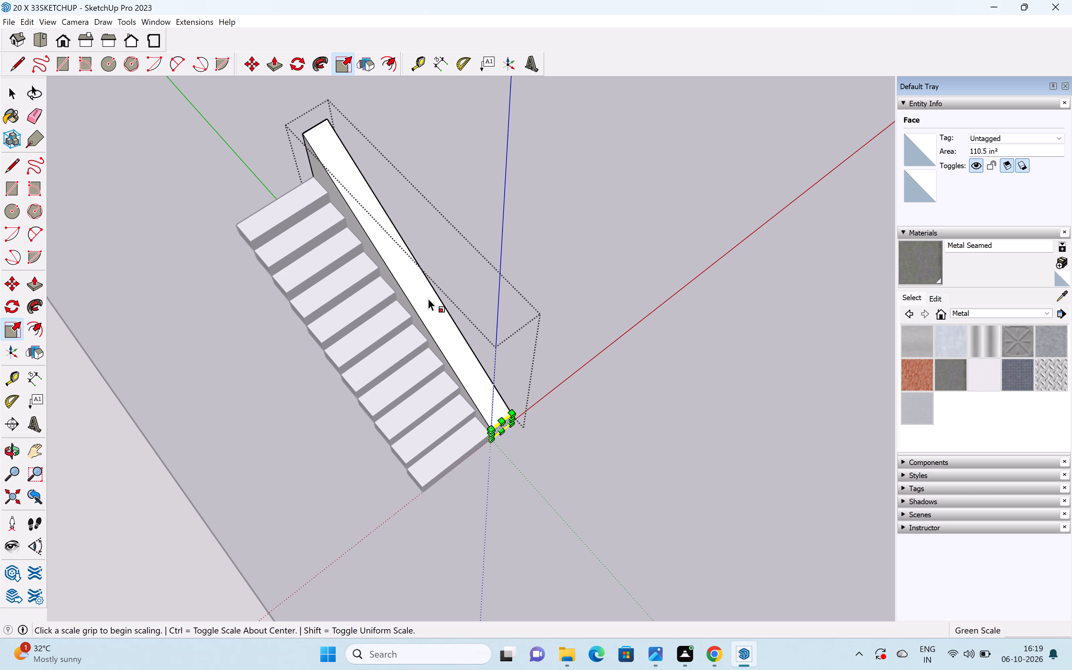
pyautogui.press('space')
pyautogui.click(551, 508)
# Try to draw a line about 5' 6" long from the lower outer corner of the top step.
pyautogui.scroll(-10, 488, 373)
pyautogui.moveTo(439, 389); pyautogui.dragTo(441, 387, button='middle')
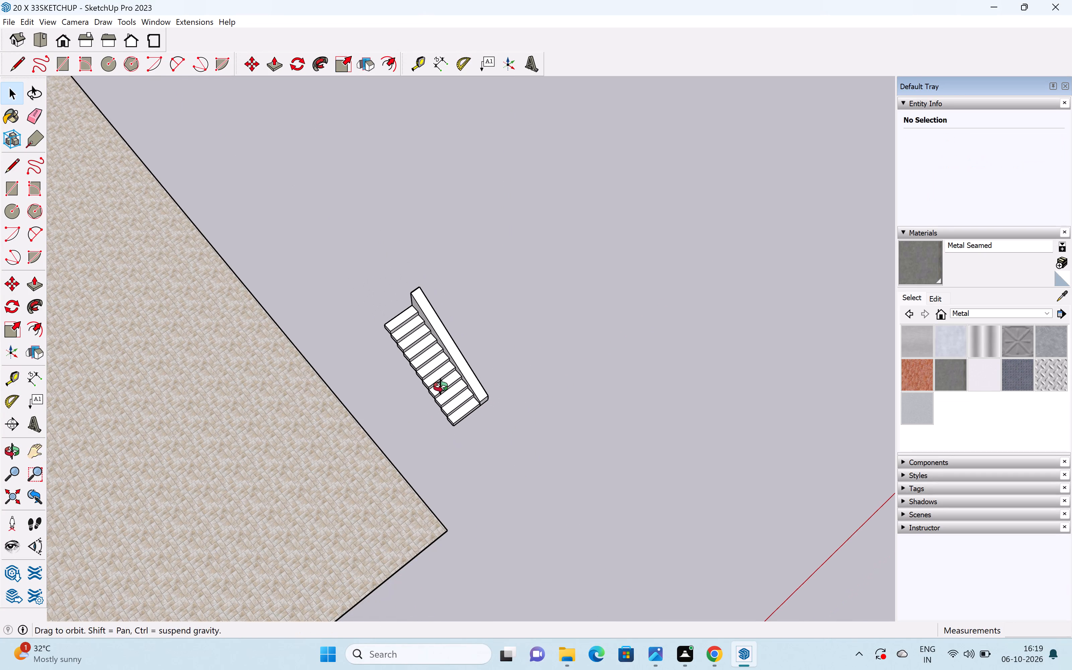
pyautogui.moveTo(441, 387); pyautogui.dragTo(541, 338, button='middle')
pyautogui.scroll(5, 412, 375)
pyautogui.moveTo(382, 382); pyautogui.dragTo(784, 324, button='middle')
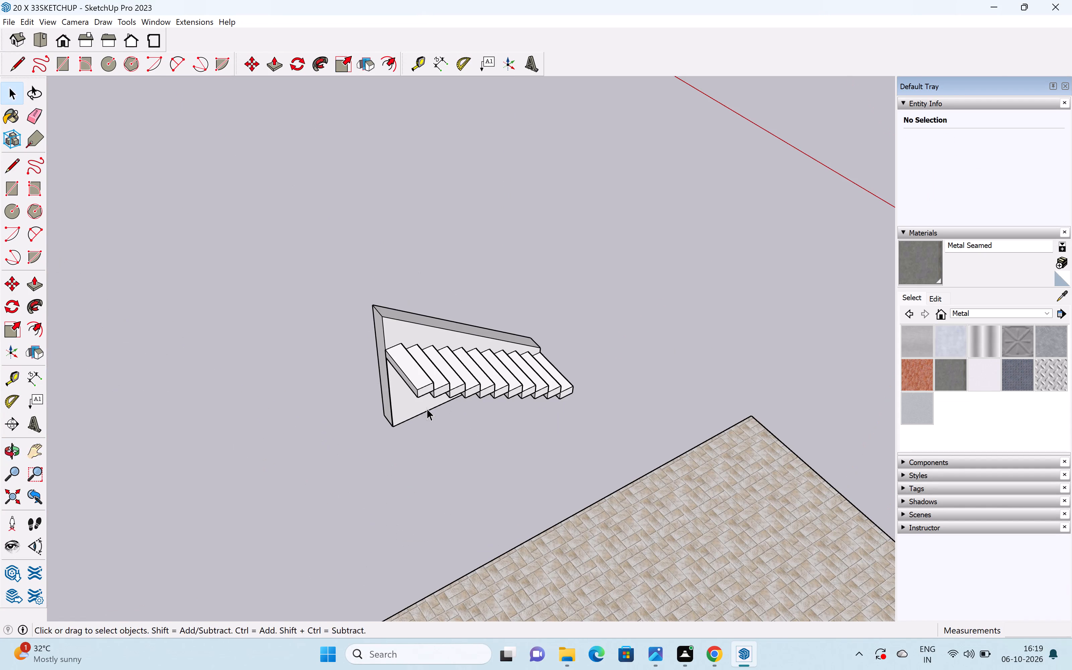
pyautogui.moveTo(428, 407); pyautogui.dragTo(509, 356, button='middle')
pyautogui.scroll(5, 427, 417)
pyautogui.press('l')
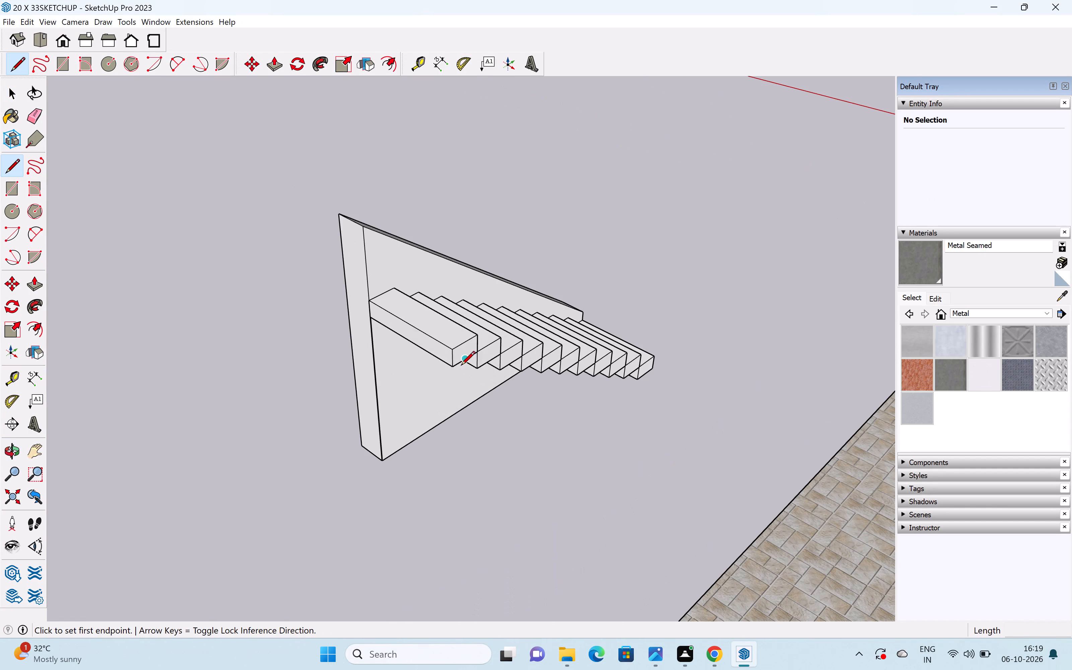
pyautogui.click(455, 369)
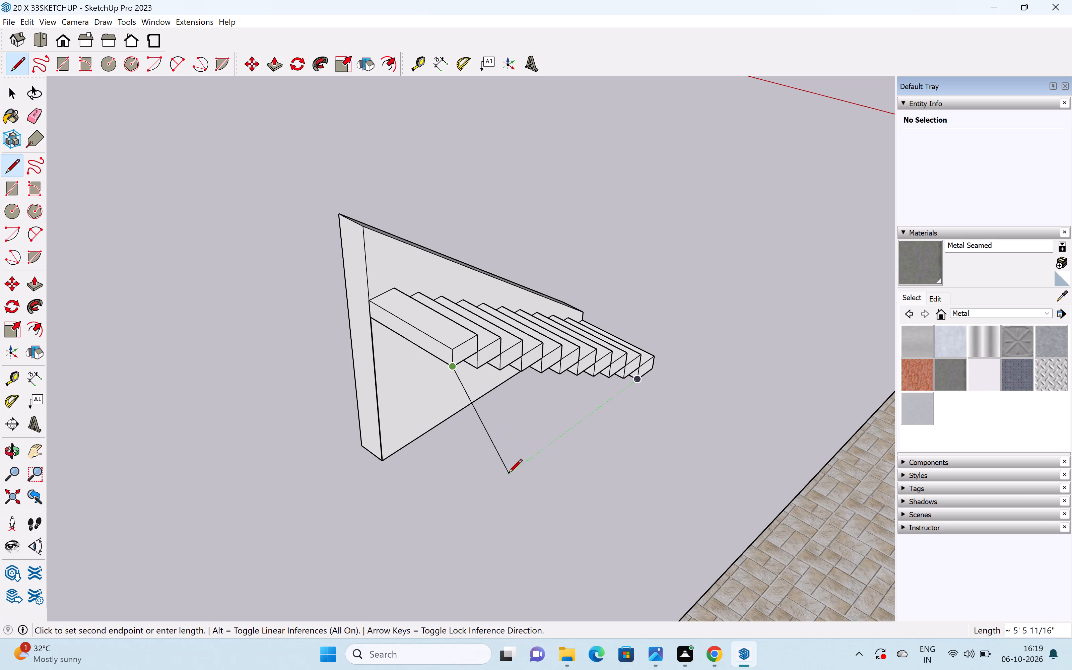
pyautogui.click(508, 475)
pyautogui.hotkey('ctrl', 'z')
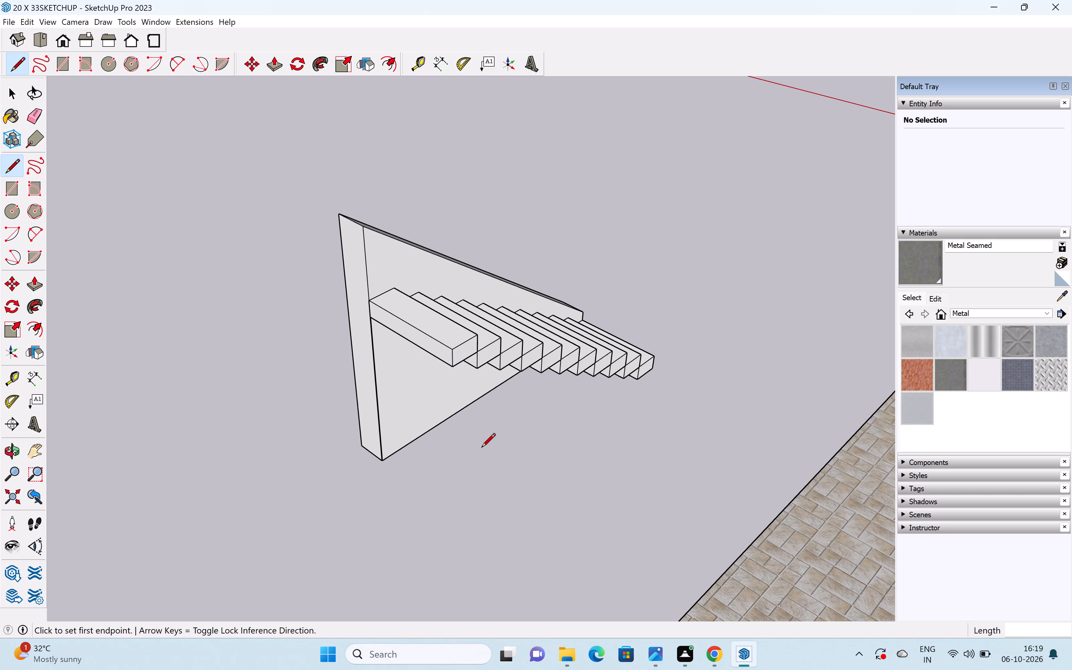
# Draw a vertical line about 4' 1" down from the top step's lower outer corner and connect it to the bottom step's lower corner.
pyautogui.moveTo(481, 443); pyautogui.dragTo(499, 379, button='middle')
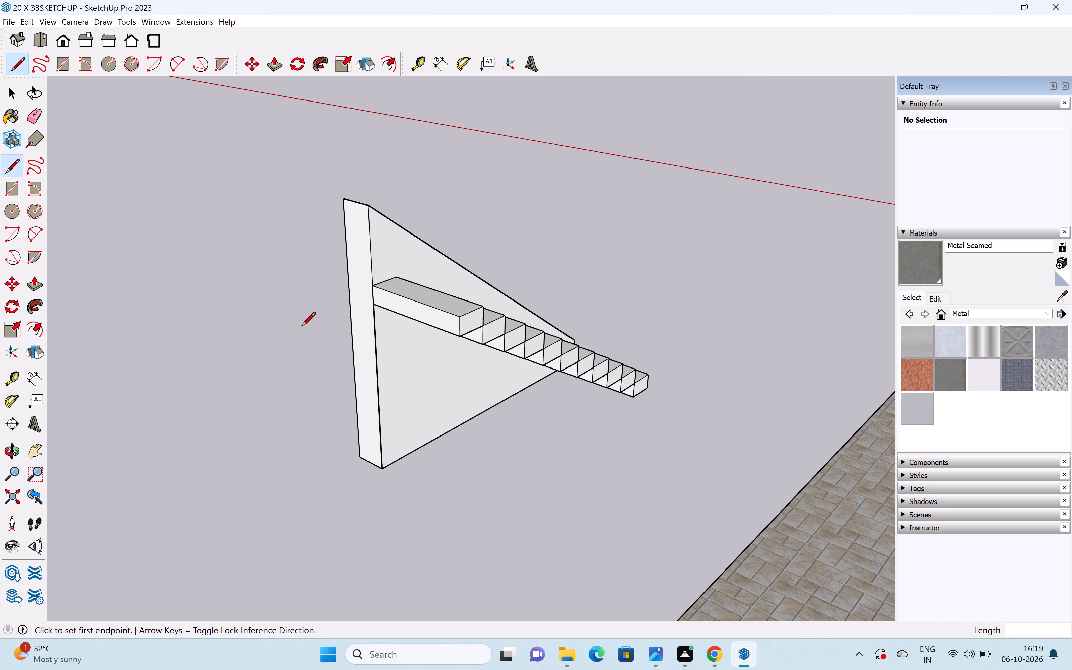
pyautogui.click(460, 337)
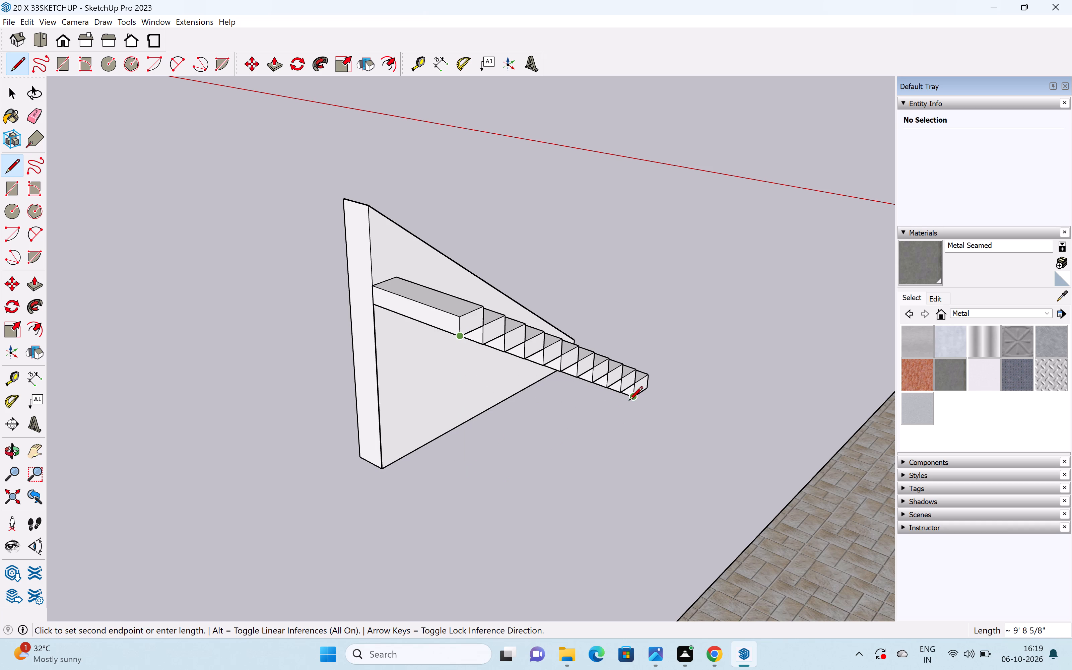
pyautogui.click(466, 481)
pyautogui.click(463, 482)
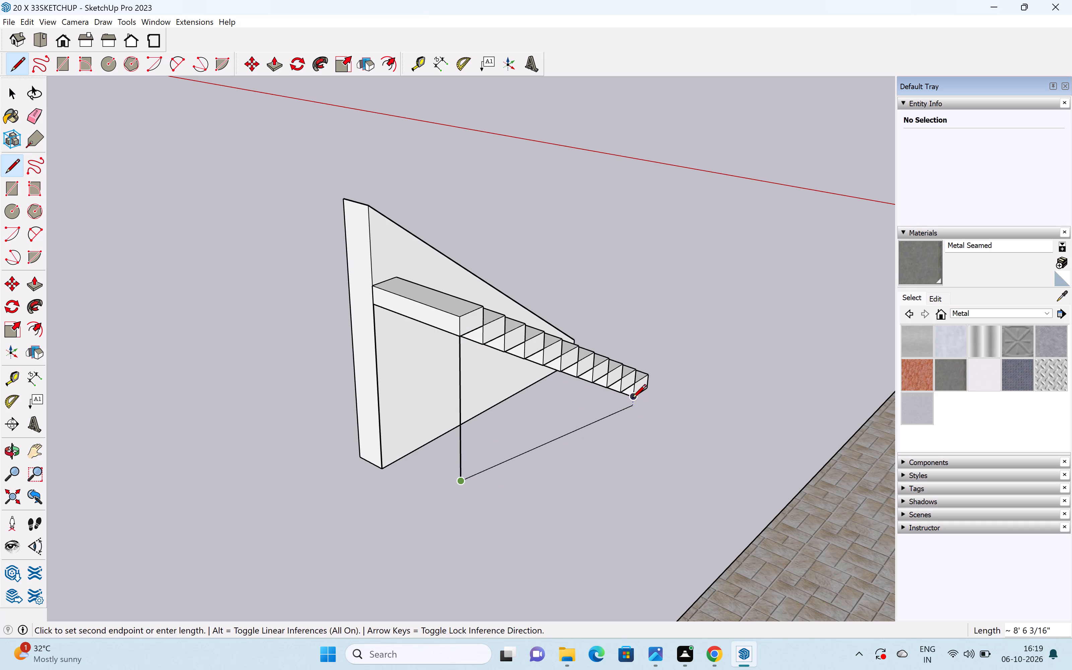
pyautogui.click(633, 399)
pyautogui.press('space')
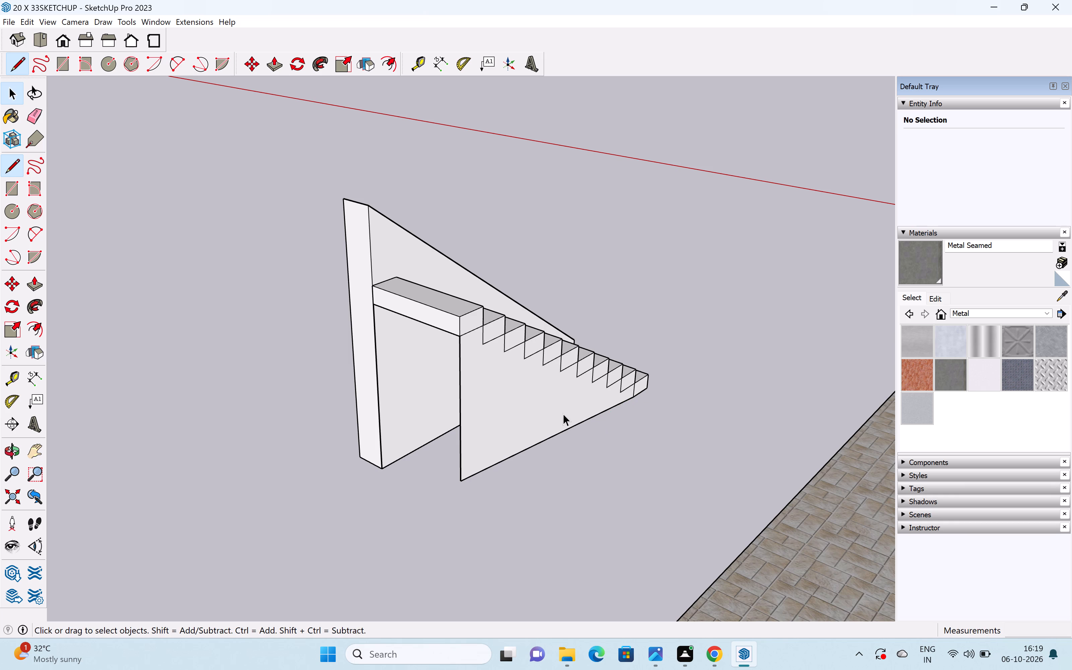
# Delete the triangular face under the open side of the stairs, keeping its boundary lines.
pyautogui.click(551, 417)
pyautogui.press('Delete')
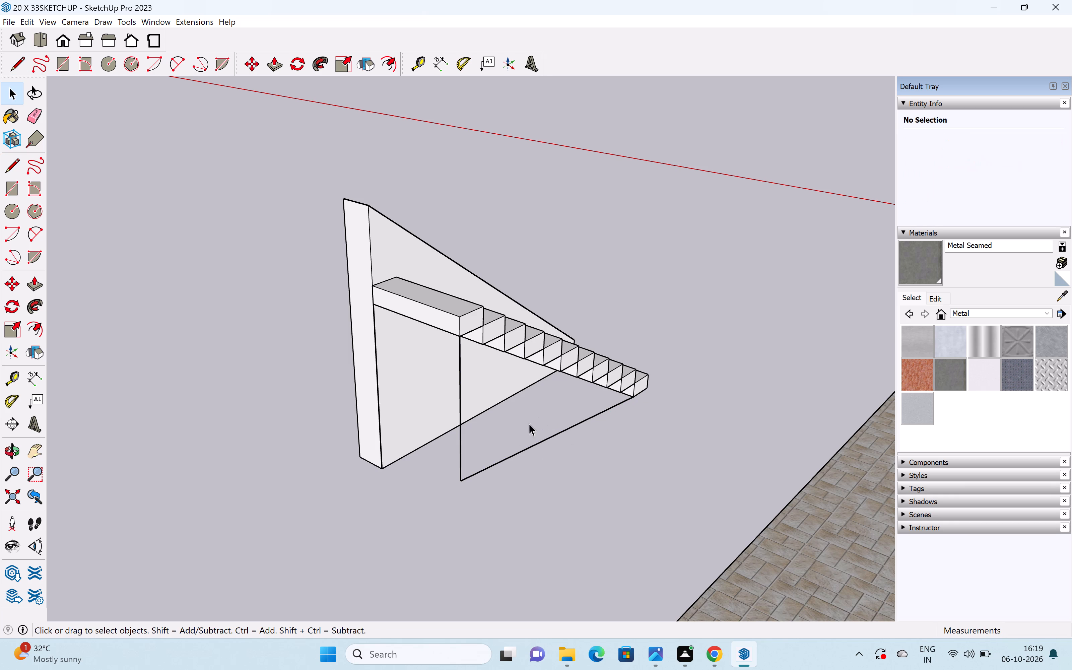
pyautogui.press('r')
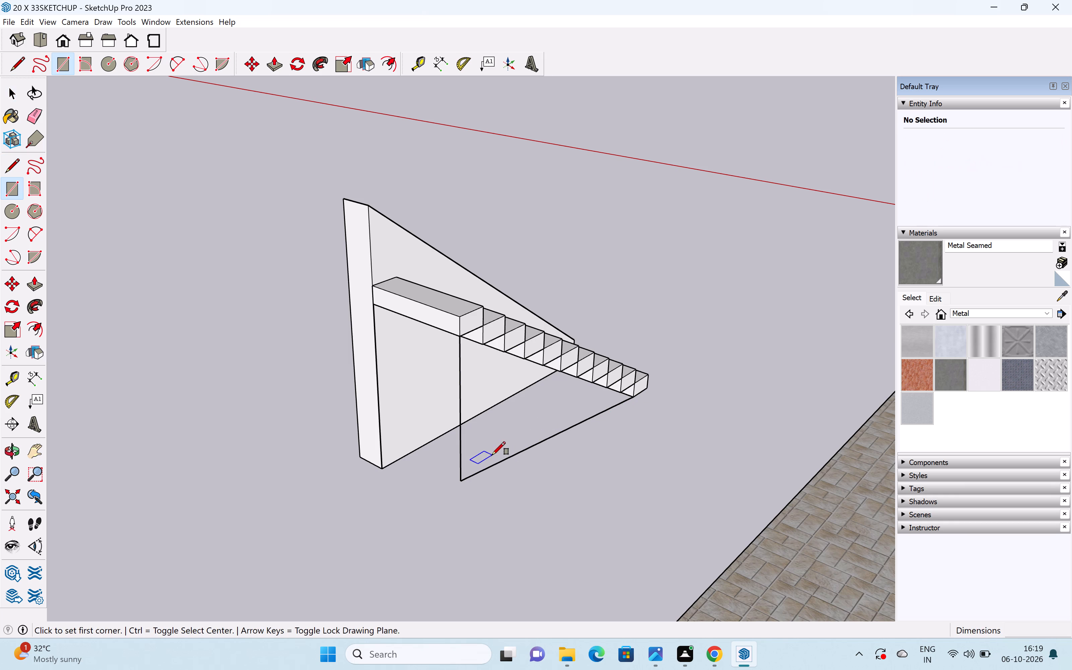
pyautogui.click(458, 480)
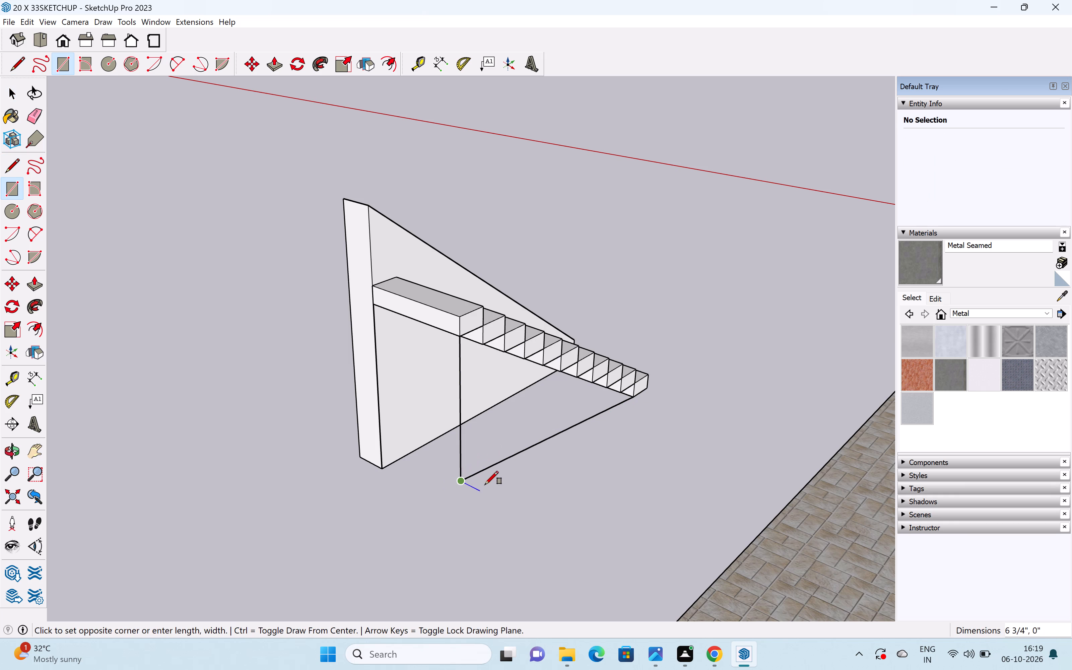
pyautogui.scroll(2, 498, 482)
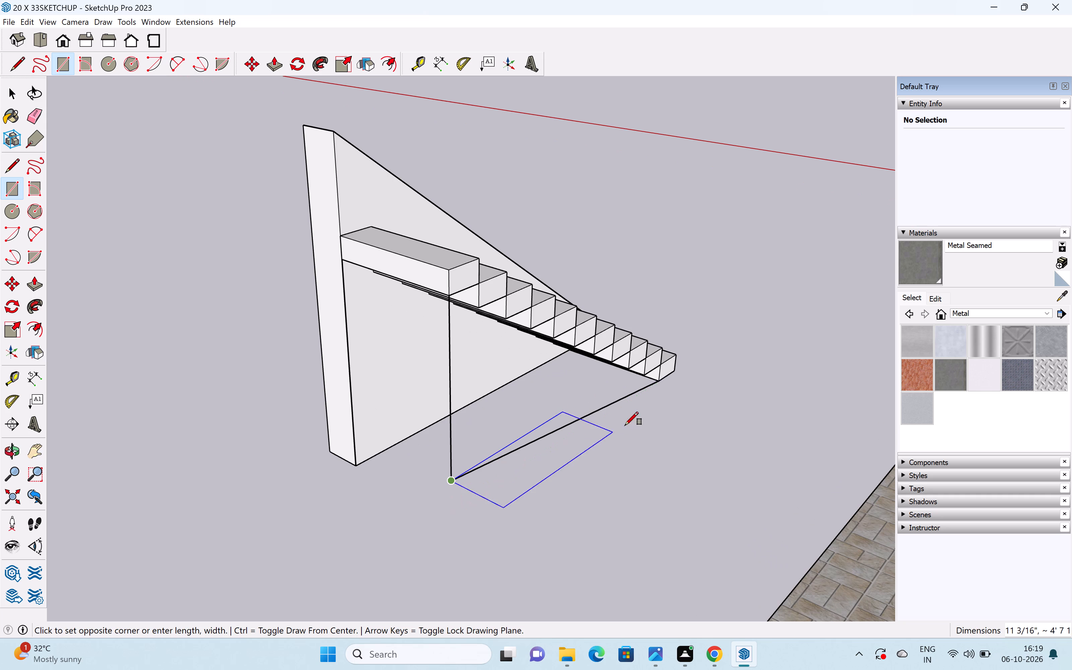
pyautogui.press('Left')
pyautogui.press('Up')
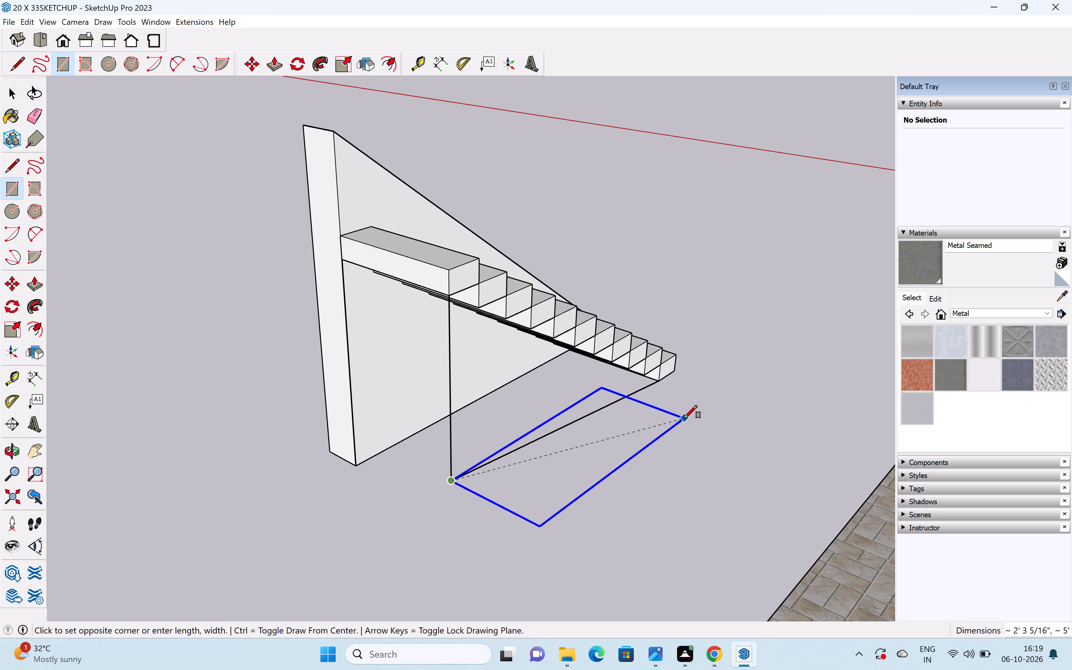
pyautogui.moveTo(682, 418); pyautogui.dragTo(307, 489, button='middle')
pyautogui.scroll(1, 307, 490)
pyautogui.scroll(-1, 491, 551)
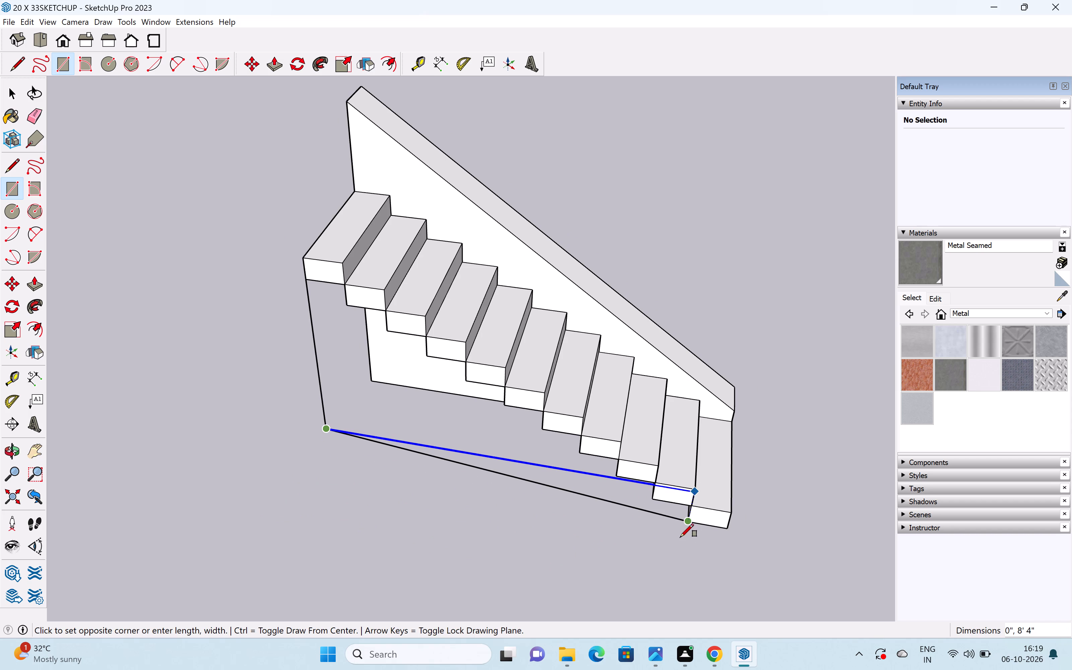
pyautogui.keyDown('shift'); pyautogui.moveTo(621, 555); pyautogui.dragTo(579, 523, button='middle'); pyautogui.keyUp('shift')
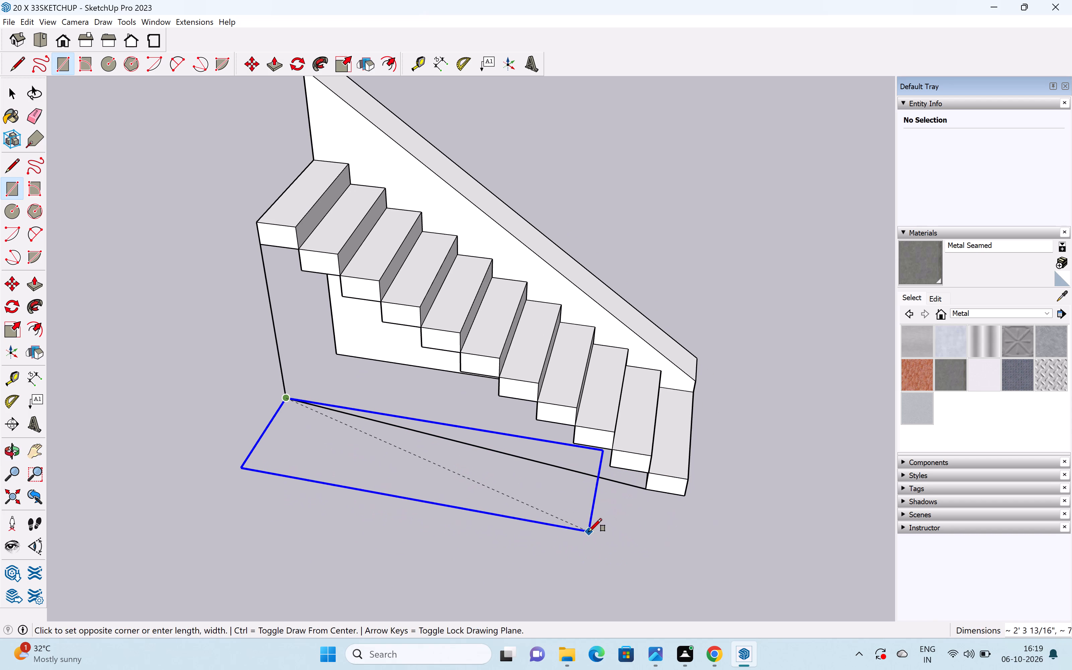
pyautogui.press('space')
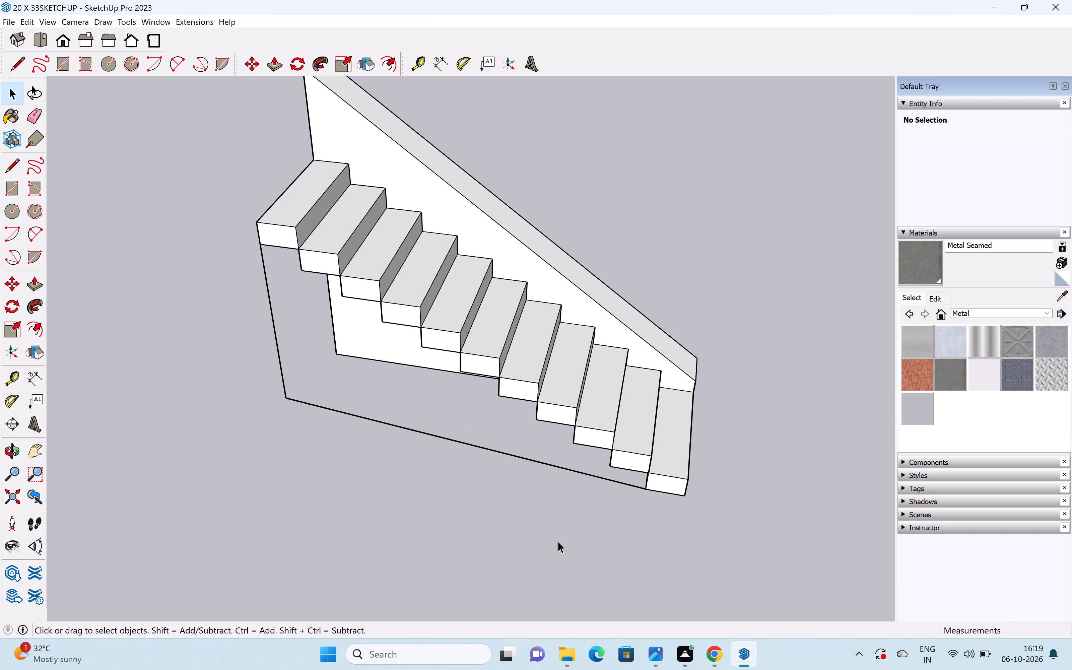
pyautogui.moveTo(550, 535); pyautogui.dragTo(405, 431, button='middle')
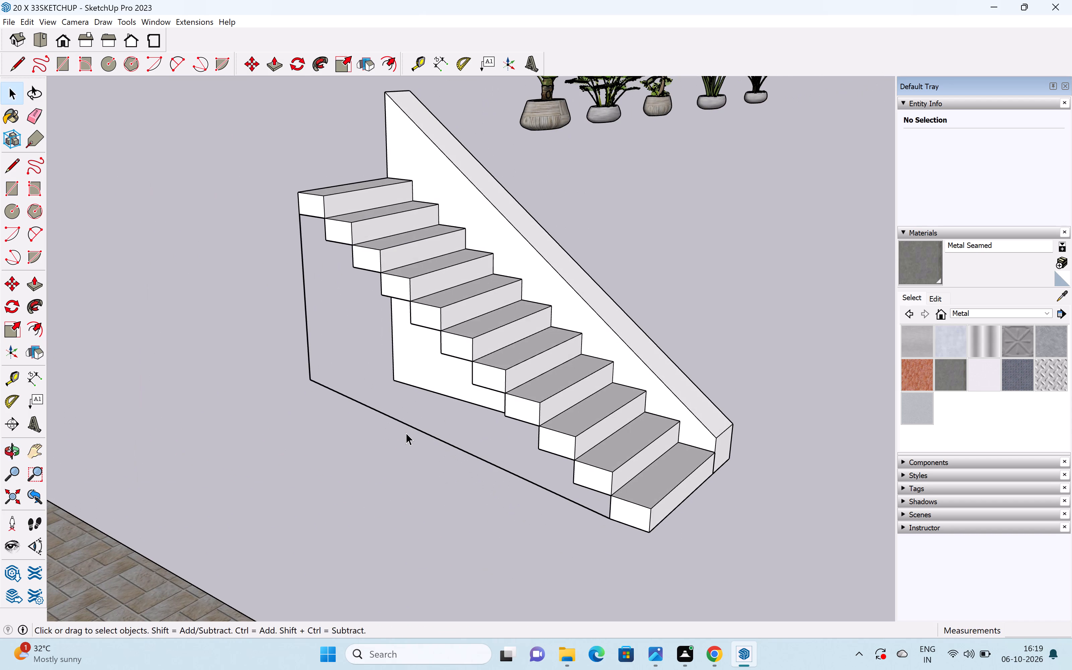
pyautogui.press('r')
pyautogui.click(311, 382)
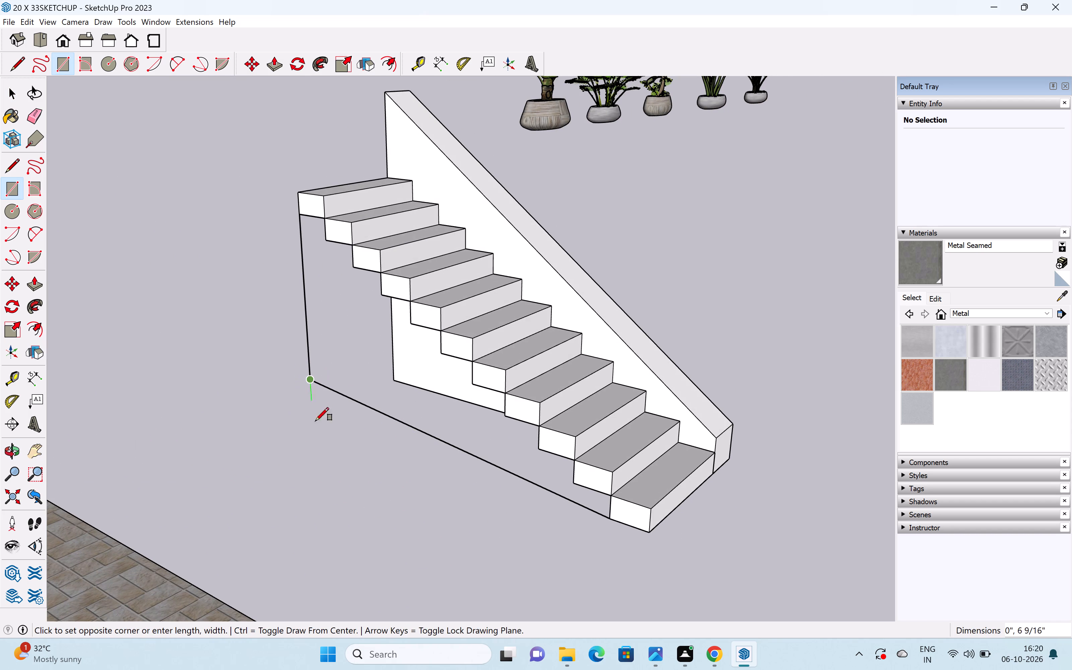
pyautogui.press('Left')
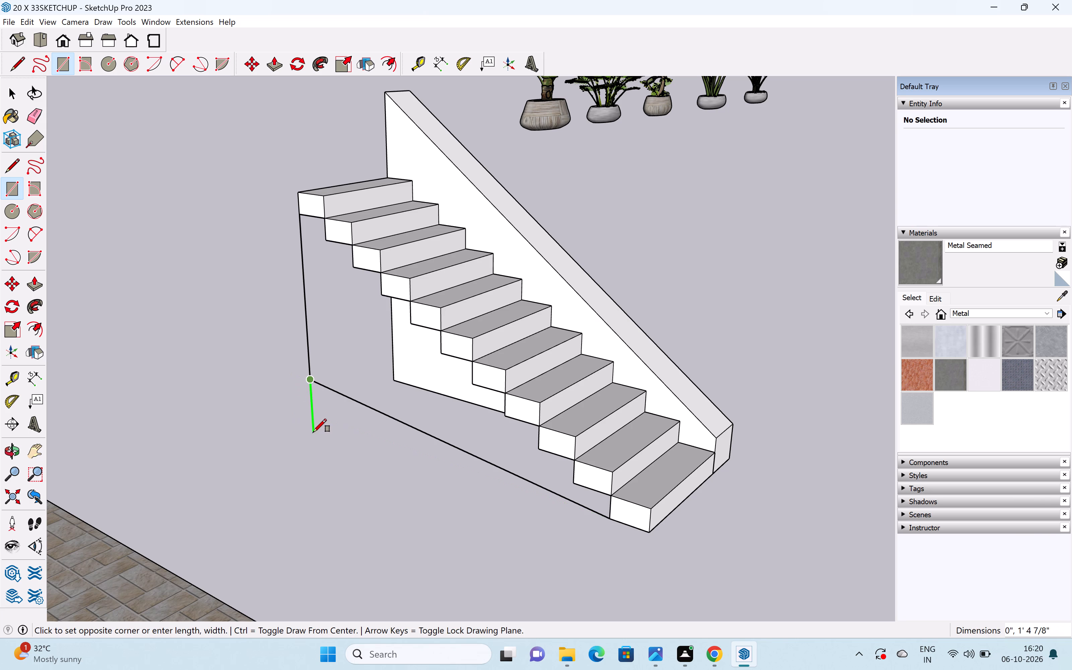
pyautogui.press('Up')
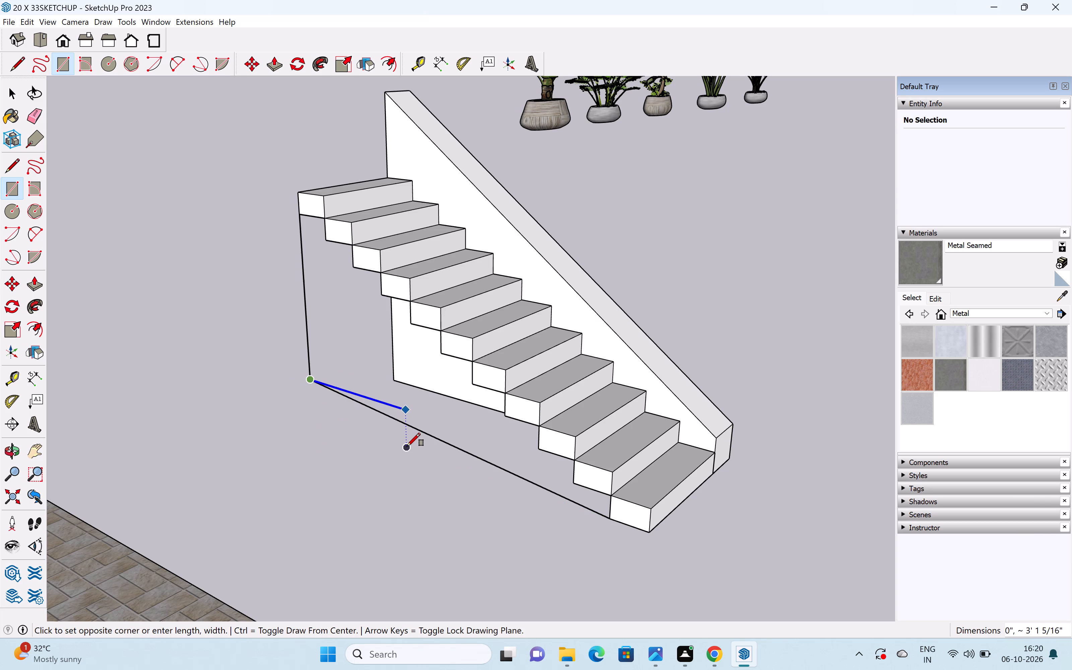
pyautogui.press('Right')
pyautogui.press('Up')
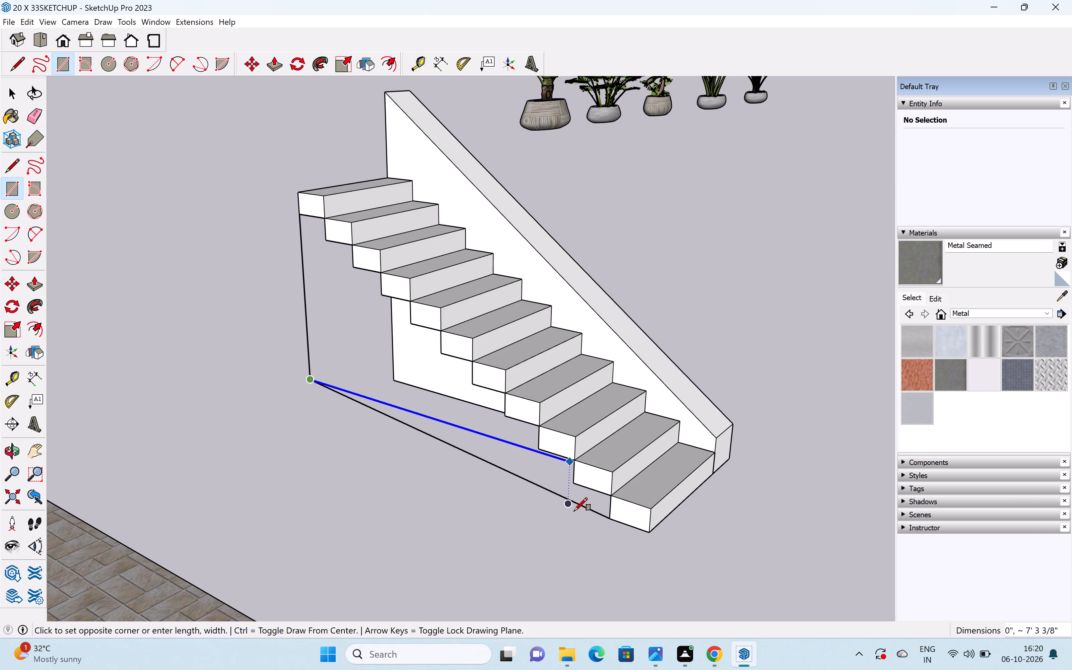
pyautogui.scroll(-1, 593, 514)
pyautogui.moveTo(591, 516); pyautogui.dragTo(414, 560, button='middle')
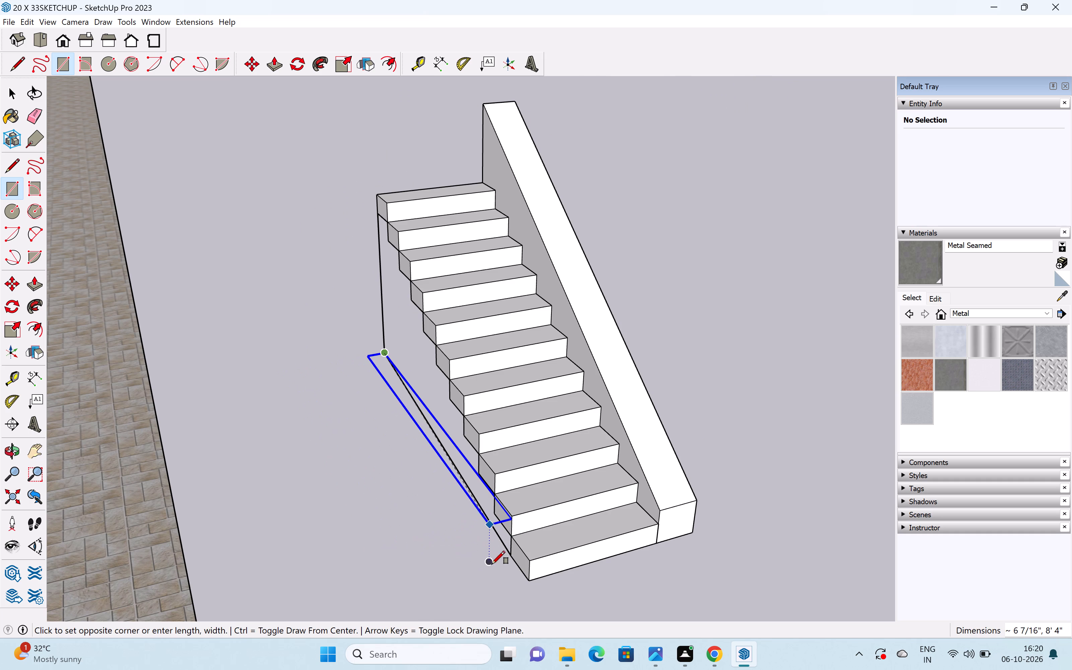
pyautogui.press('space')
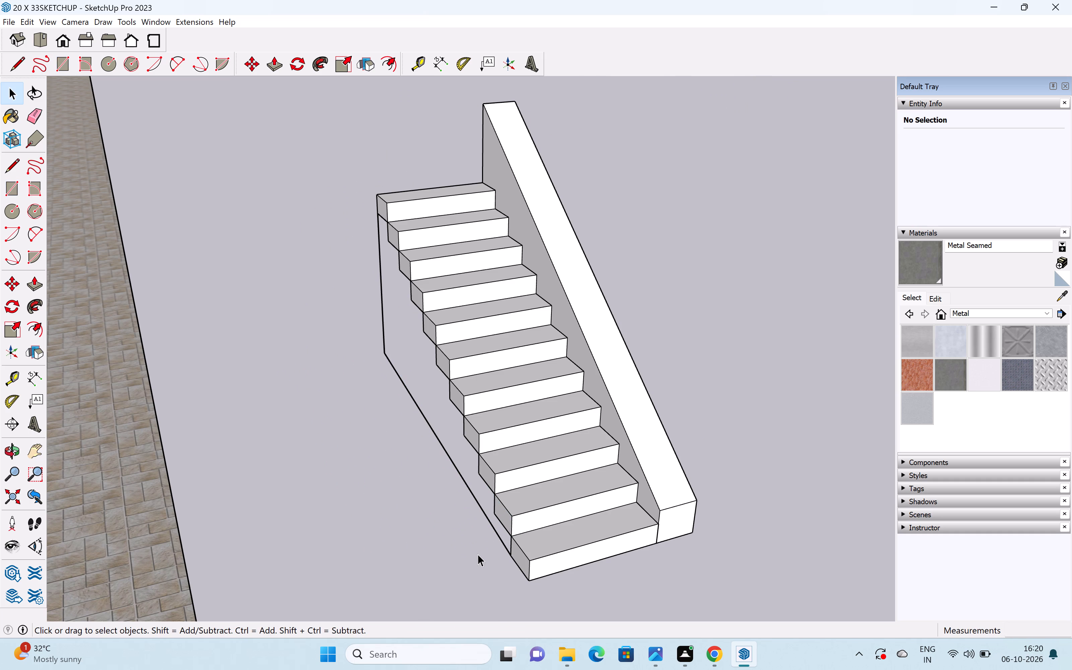
# Replace the skewed base line with a level line from the bottom step's rear lower outer corner to below the top step.
pyautogui.click(497, 532)
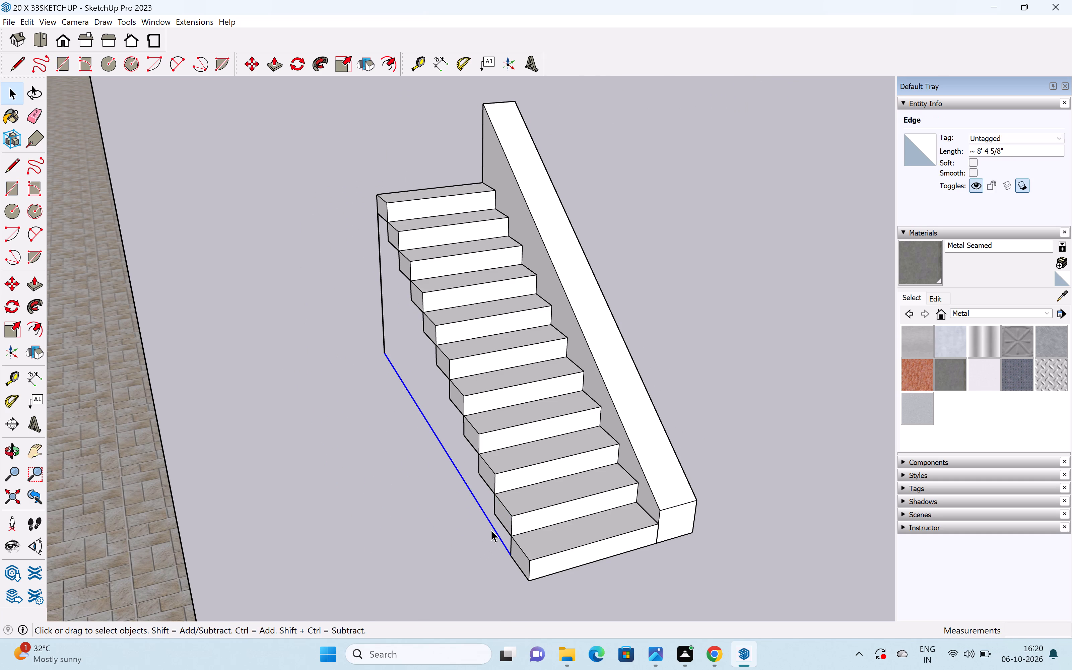
pyautogui.press('Delete')
pyautogui.press('l')
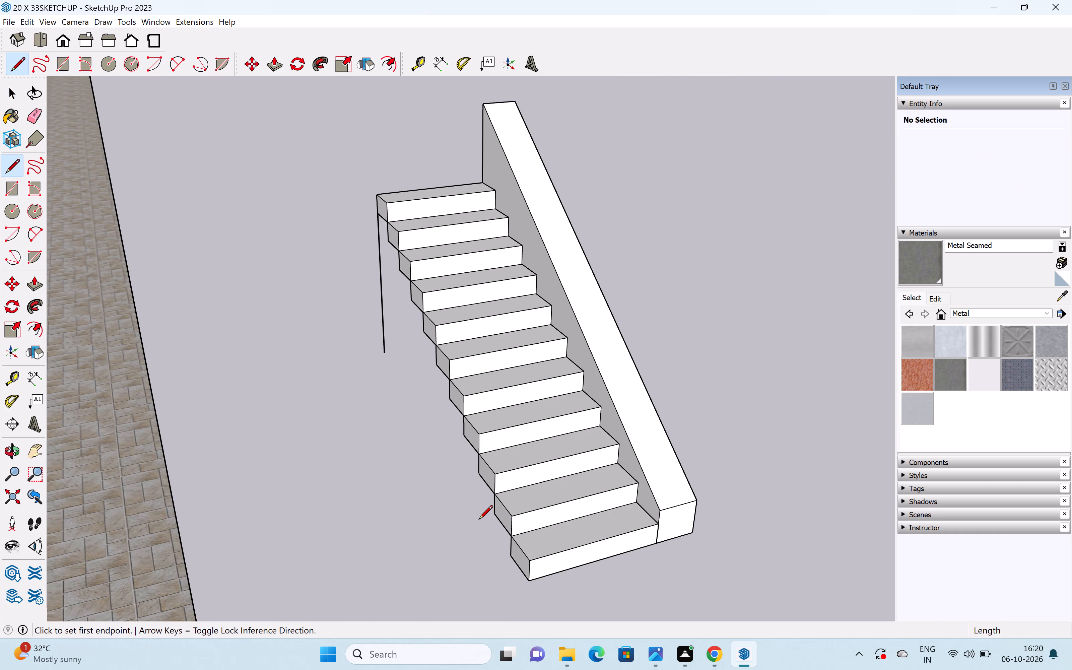
pyautogui.press('Return')
pyautogui.moveTo(466, 530); pyautogui.dragTo(839, 405, button='middle')
pyautogui.scroll(-2, 701, 421)
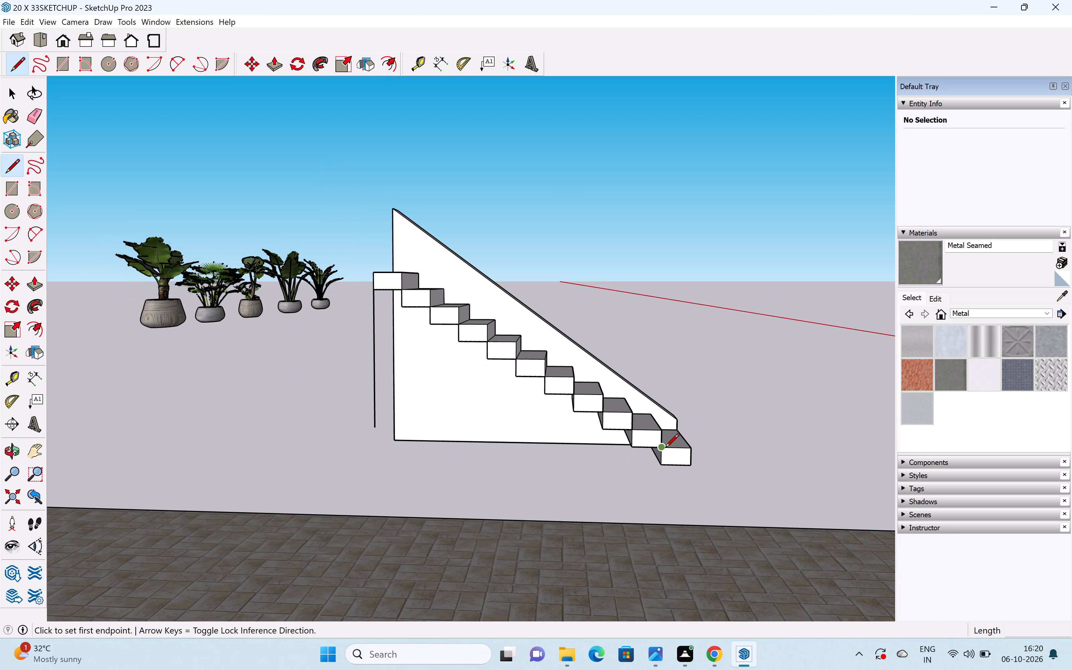
pyautogui.moveTo(668, 454); pyautogui.dragTo(804, 457, button='middle')
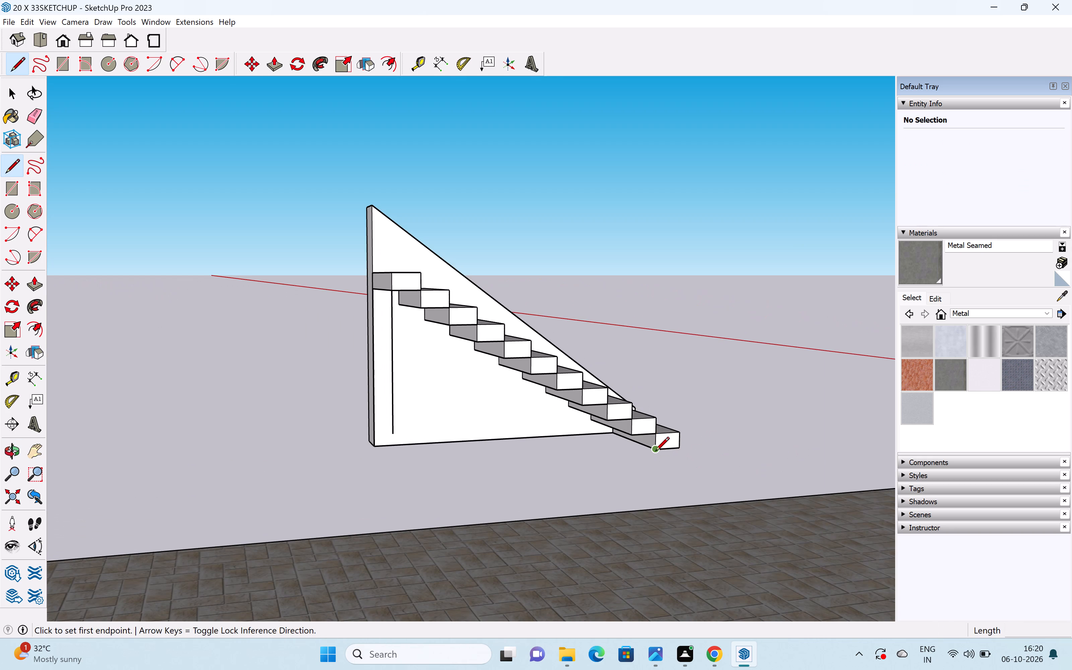
pyautogui.click(655, 452)
pyautogui.click(394, 464)
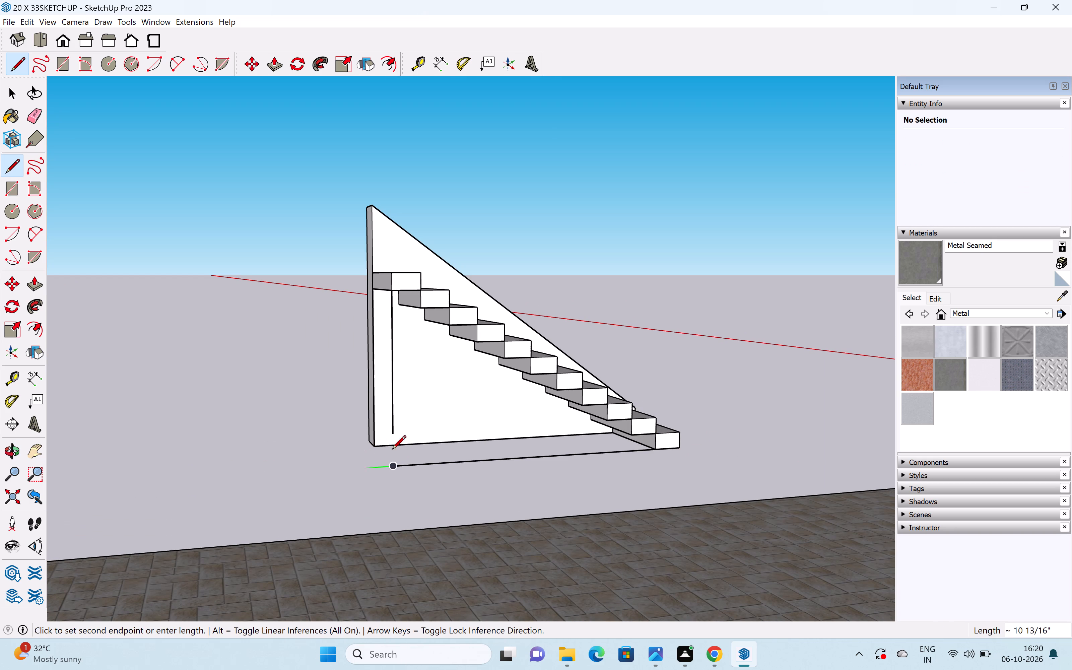
pyautogui.press('space')
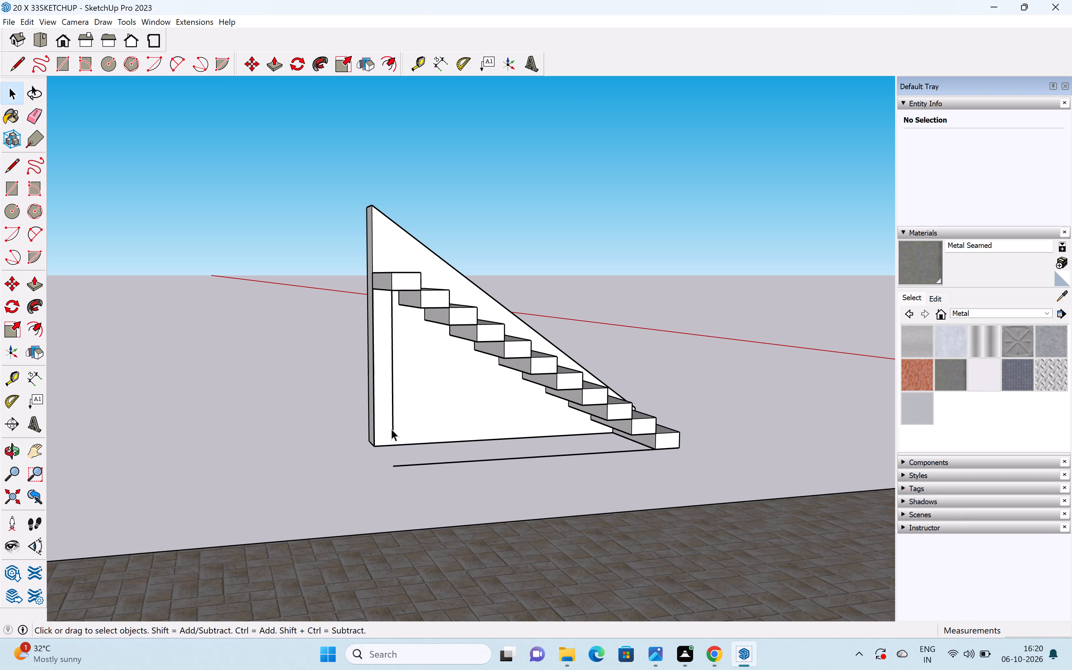
# Replace the short vertical line with one from the new base line's end up to the top step's lower outer corner.
pyautogui.click(391, 429)
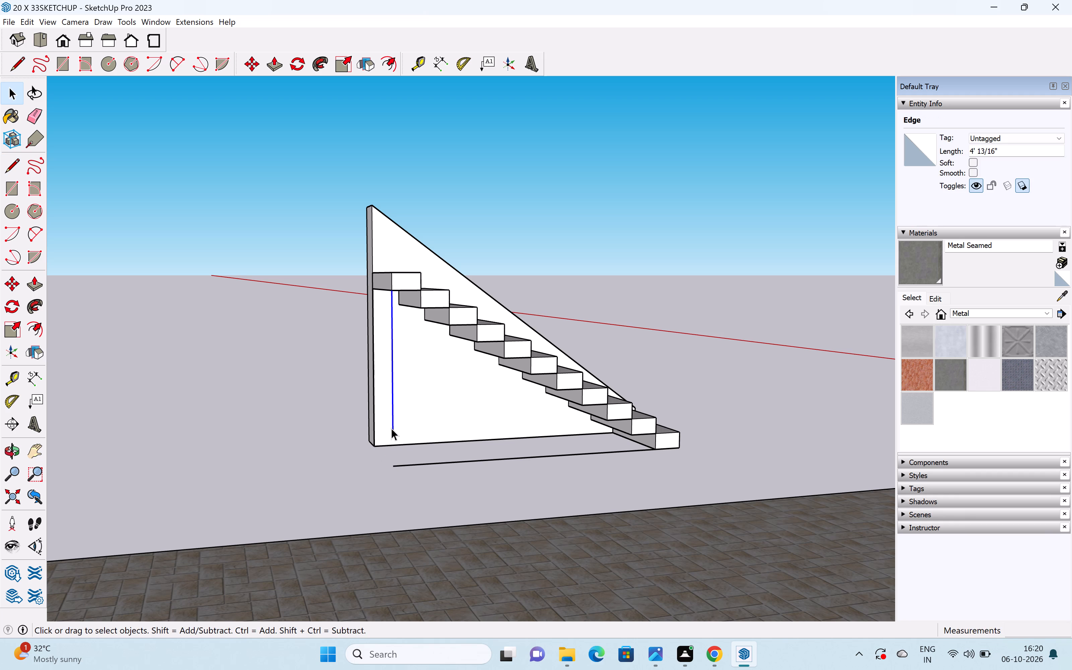
pyautogui.press('Delete')
pyautogui.press('l')
pyautogui.press('Return')
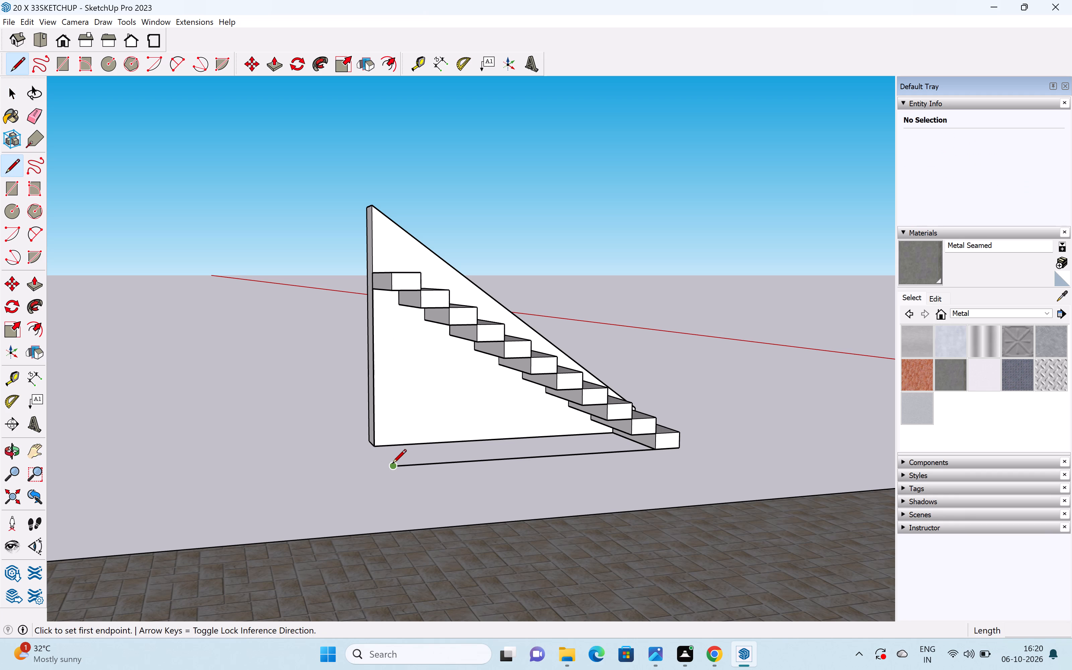
pyautogui.click(392, 464)
pyautogui.click(391, 291)
pyautogui.press('space')
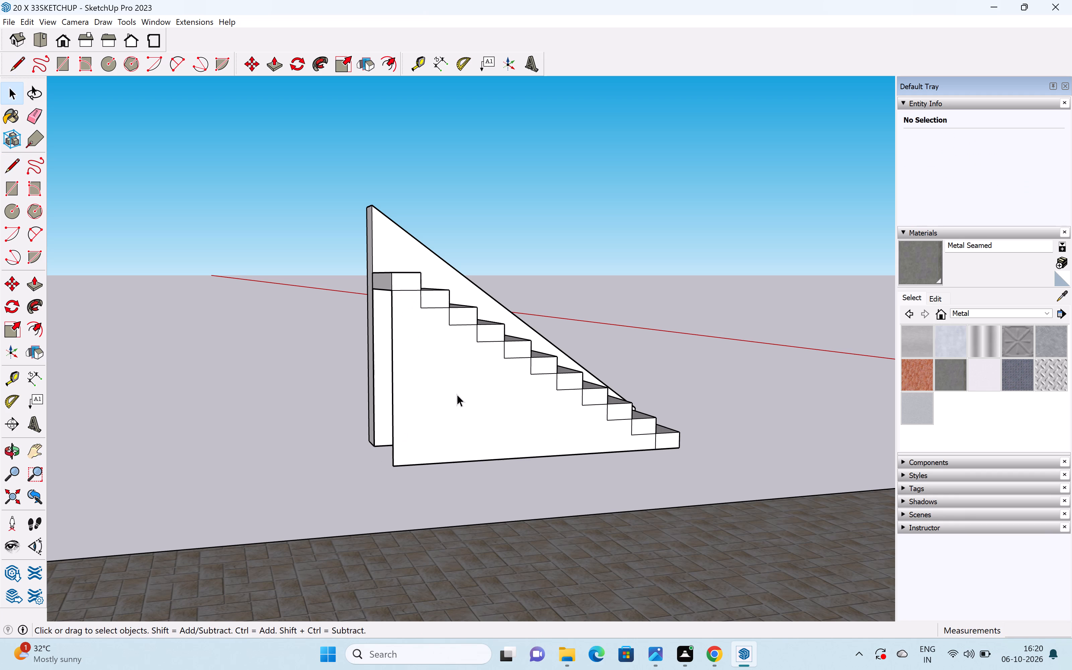
# Delete the triangular face under the open side of the stairs, keeping its boundary lines.
pyautogui.click(457, 394)
pyautogui.press('Delete')
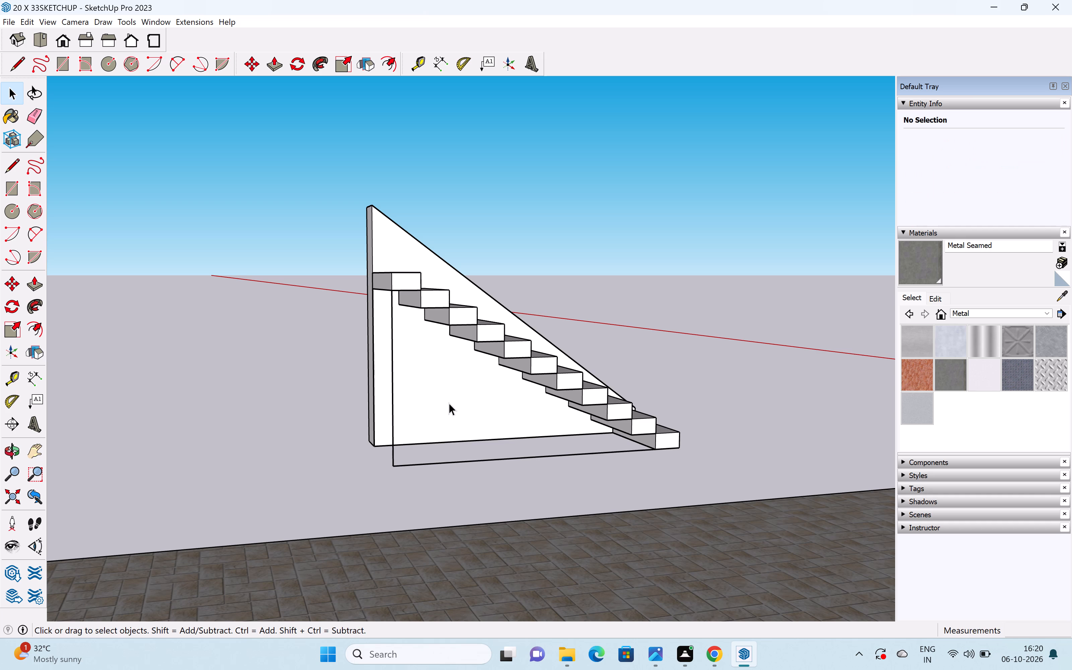
# Draw a horizontal rectangle about 9" by 9' 2" outward along the base line on the stairs' open side.
pyautogui.press('r')
pyautogui.moveTo(486, 465); pyautogui.dragTo(176, 523, button='middle')
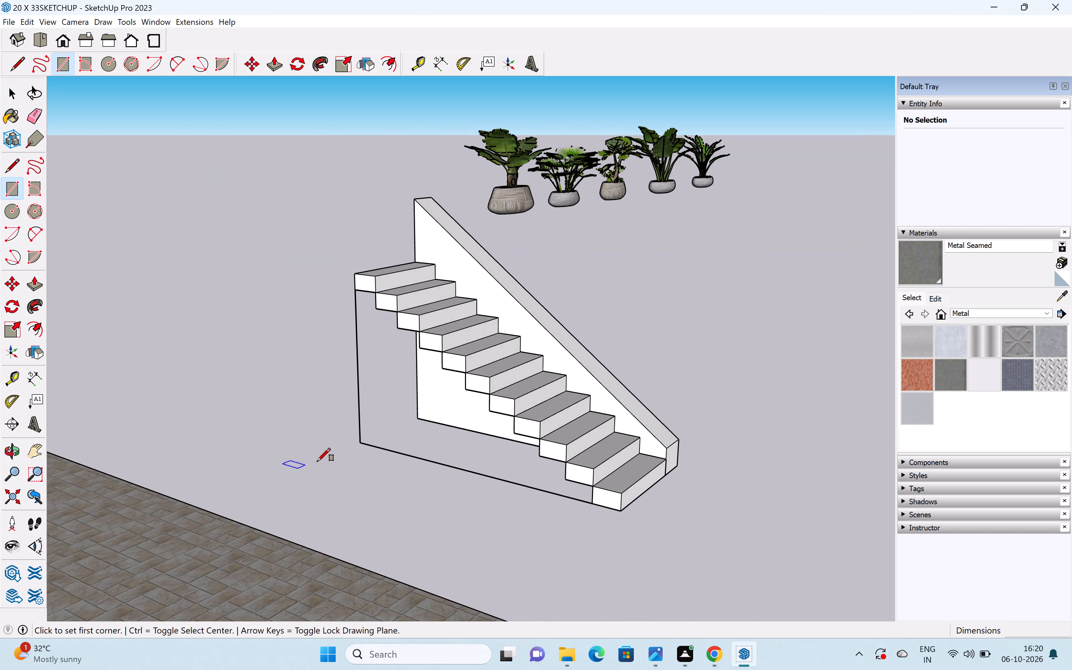
pyautogui.scroll(5, 346, 460)
pyautogui.click(369, 432)
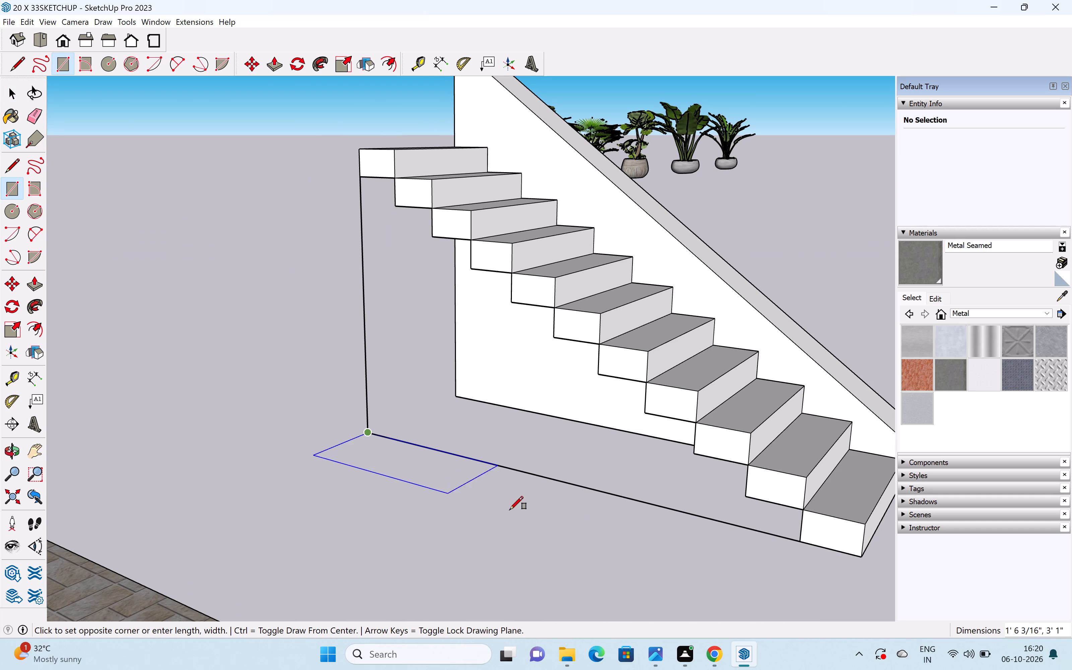
pyautogui.scroll(-1, 547, 520)
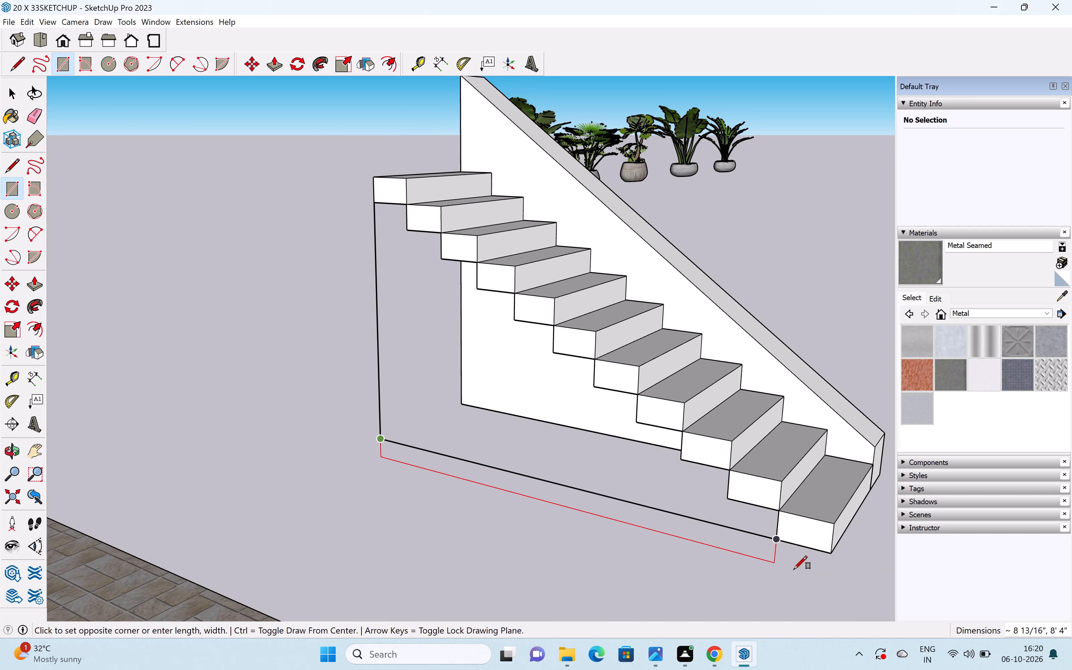
pyautogui.click(819, 573)
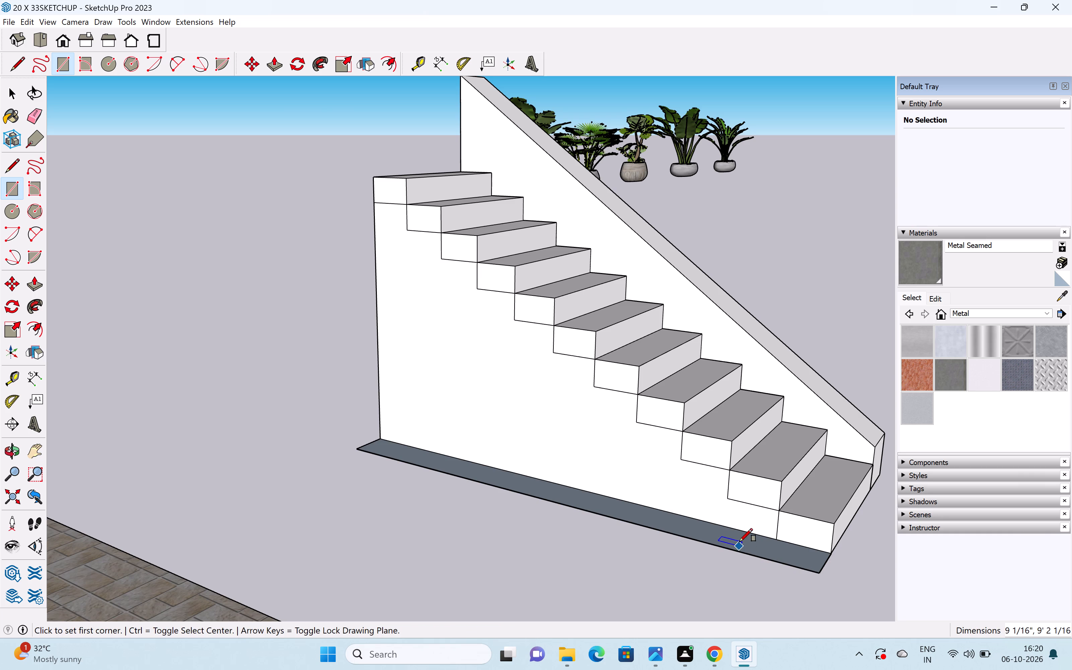
# Delete the vertical face that re-formed beneath the open side of the stairs.
pyautogui.press('space')
pyautogui.click(624, 465)
pyautogui.press('Delete')
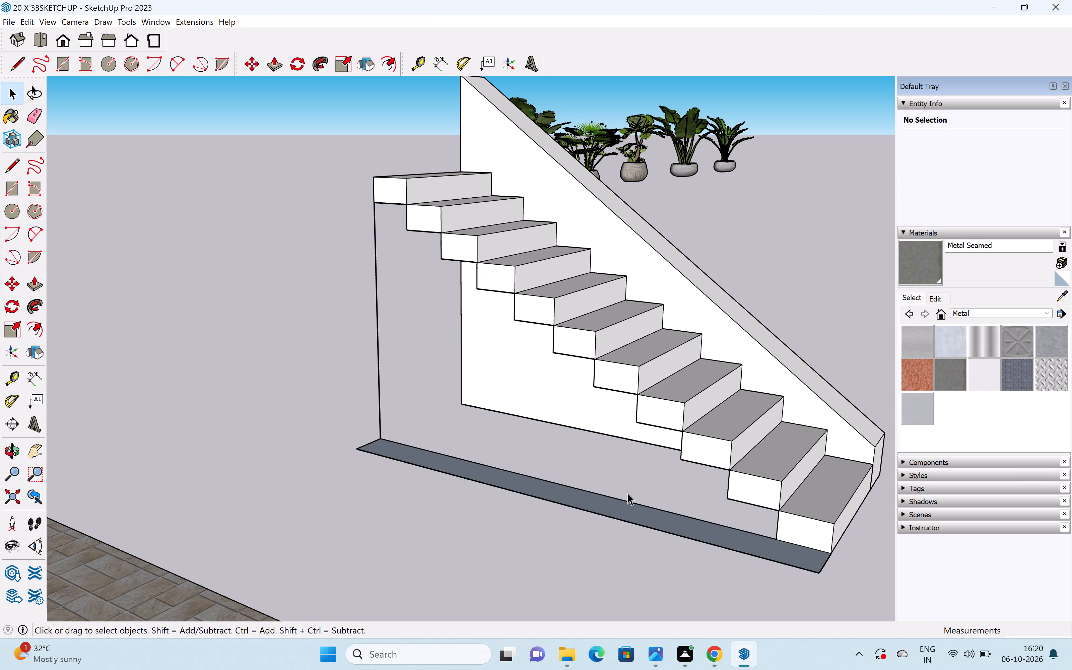
# Make a group of the narrow base strip with its edges.
pyautogui.doubleClick(635, 517)
pyautogui.rightClick(629, 519)
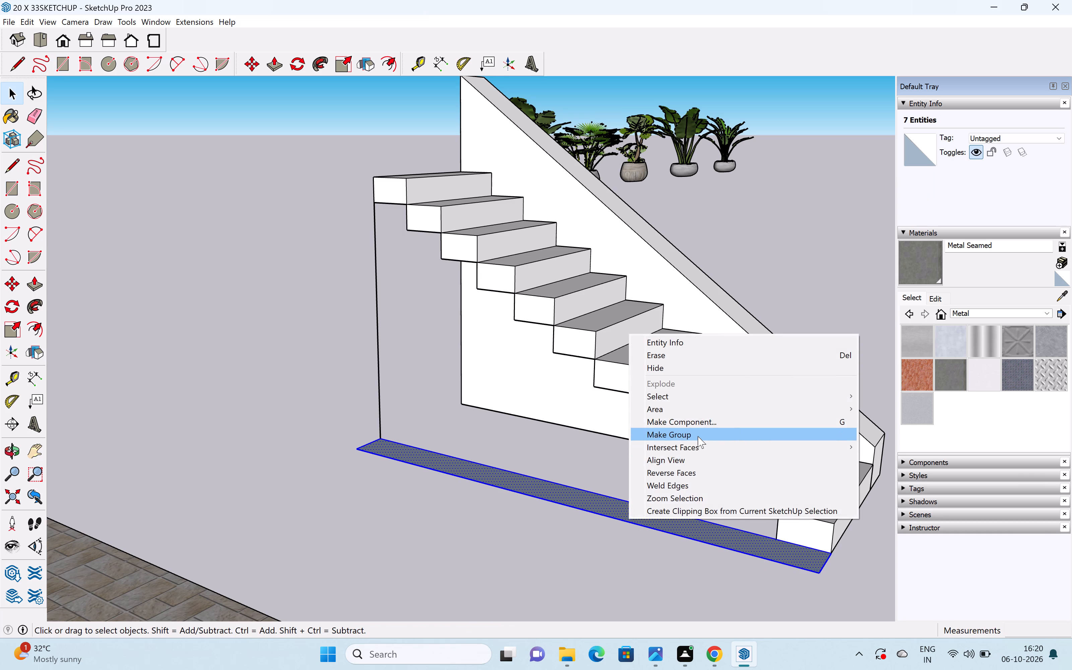
pyautogui.click(697, 437)
pyautogui.click(829, 275)
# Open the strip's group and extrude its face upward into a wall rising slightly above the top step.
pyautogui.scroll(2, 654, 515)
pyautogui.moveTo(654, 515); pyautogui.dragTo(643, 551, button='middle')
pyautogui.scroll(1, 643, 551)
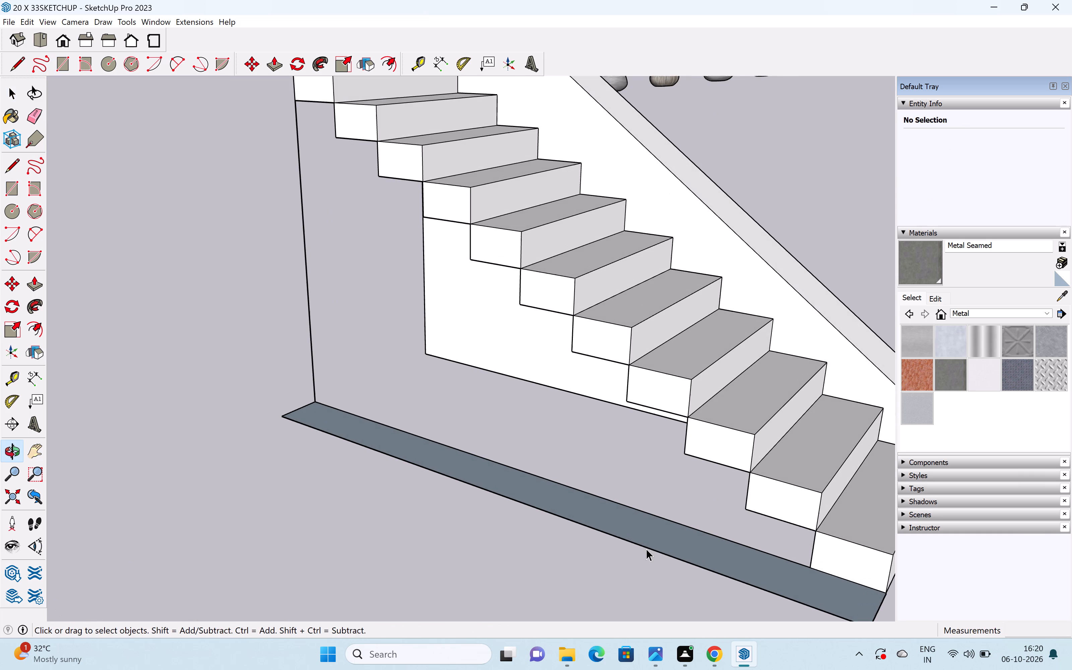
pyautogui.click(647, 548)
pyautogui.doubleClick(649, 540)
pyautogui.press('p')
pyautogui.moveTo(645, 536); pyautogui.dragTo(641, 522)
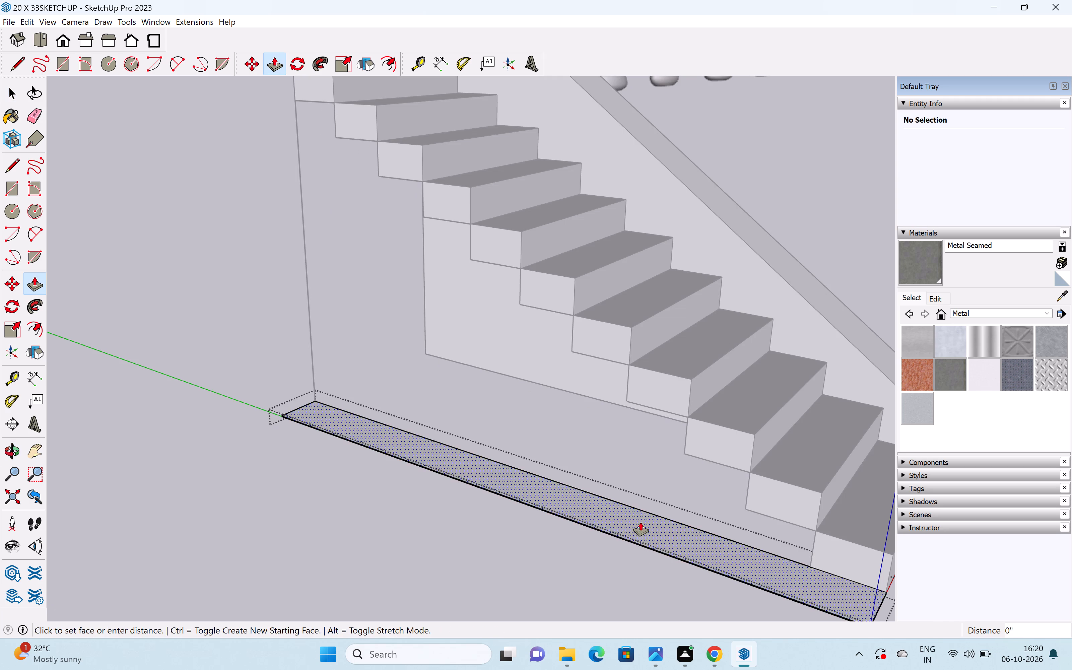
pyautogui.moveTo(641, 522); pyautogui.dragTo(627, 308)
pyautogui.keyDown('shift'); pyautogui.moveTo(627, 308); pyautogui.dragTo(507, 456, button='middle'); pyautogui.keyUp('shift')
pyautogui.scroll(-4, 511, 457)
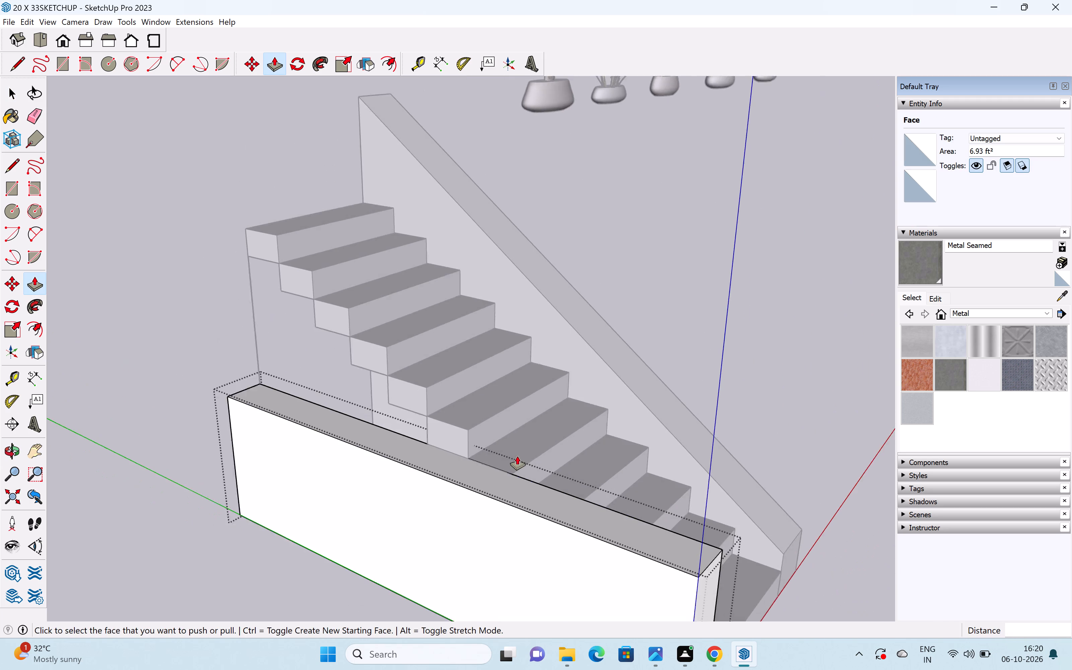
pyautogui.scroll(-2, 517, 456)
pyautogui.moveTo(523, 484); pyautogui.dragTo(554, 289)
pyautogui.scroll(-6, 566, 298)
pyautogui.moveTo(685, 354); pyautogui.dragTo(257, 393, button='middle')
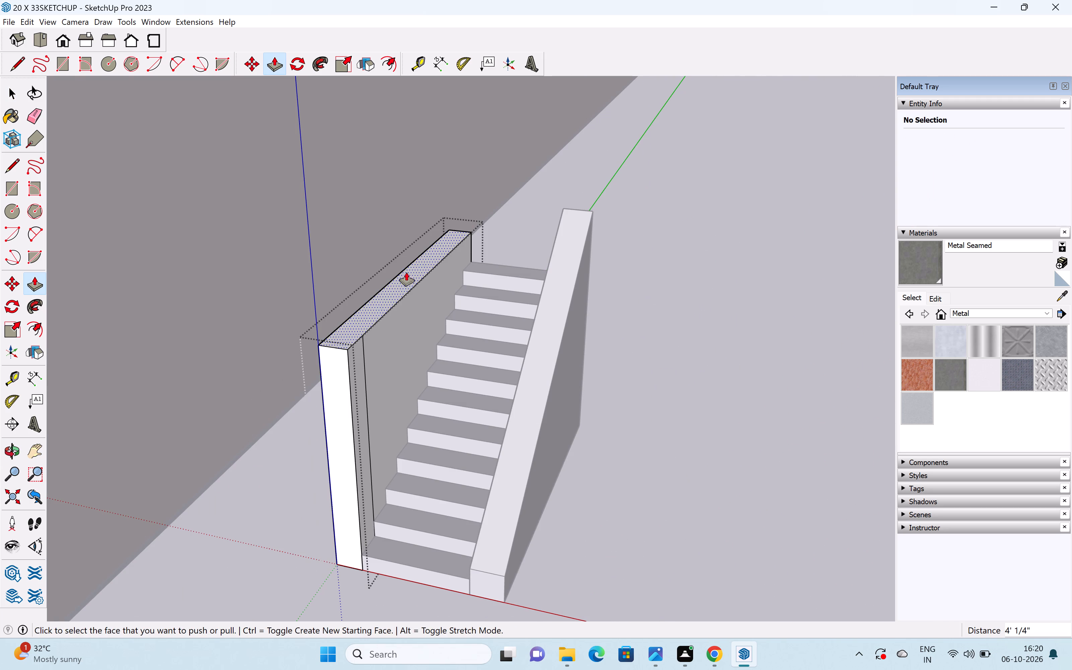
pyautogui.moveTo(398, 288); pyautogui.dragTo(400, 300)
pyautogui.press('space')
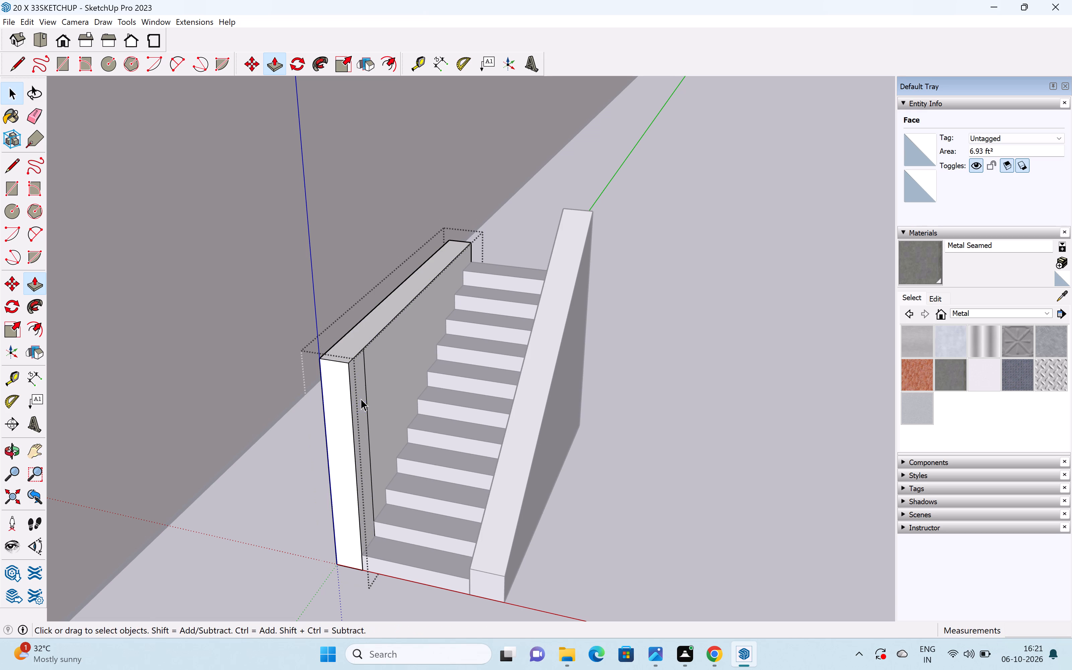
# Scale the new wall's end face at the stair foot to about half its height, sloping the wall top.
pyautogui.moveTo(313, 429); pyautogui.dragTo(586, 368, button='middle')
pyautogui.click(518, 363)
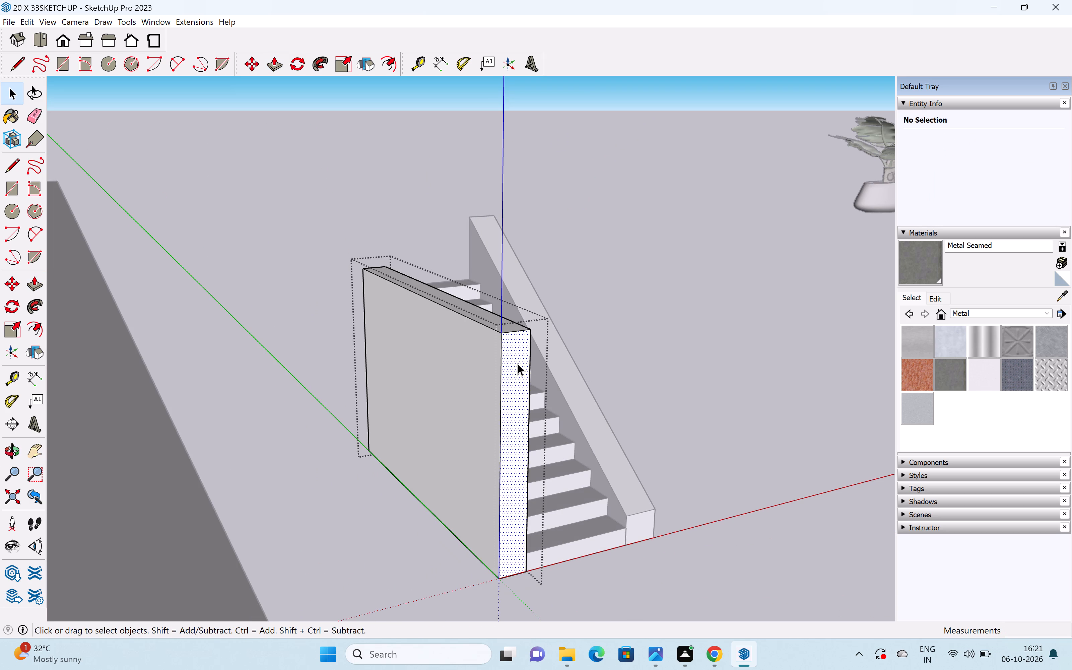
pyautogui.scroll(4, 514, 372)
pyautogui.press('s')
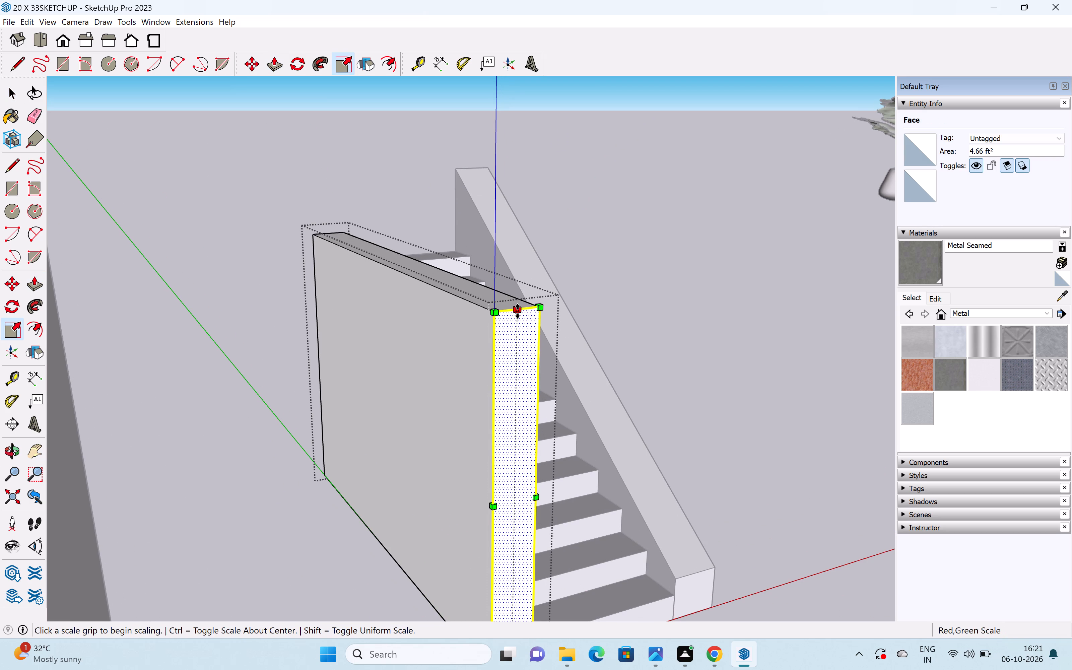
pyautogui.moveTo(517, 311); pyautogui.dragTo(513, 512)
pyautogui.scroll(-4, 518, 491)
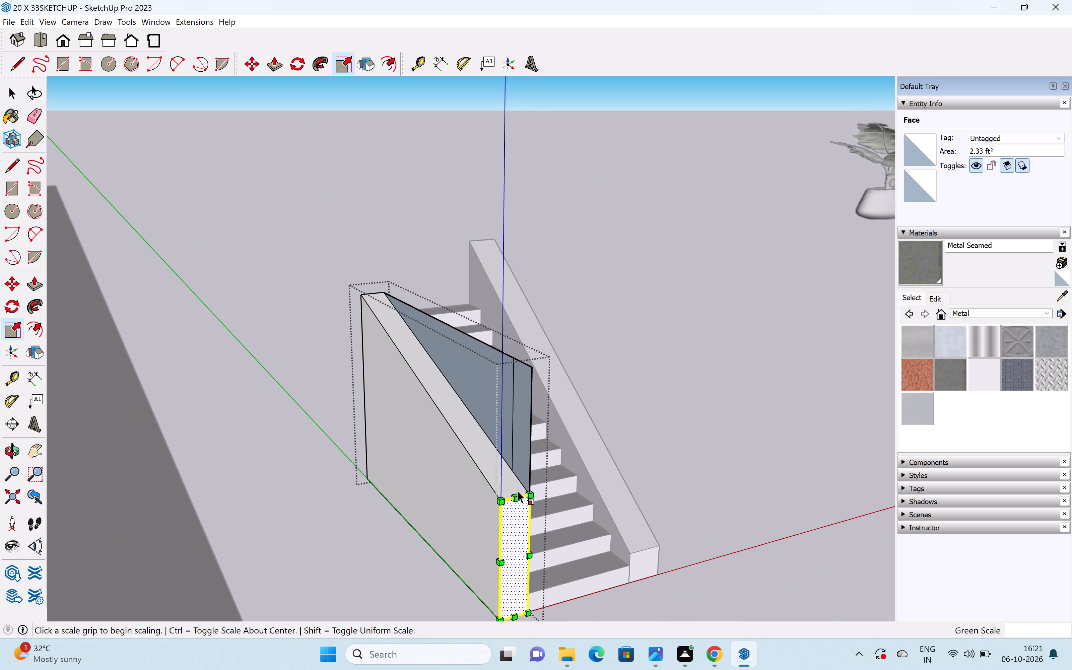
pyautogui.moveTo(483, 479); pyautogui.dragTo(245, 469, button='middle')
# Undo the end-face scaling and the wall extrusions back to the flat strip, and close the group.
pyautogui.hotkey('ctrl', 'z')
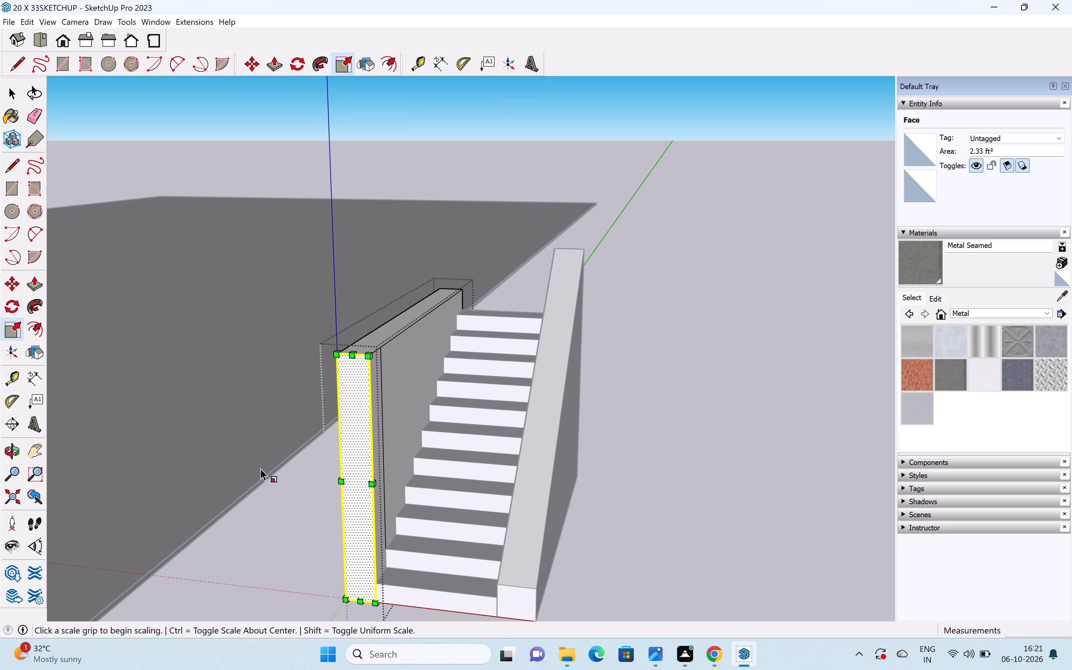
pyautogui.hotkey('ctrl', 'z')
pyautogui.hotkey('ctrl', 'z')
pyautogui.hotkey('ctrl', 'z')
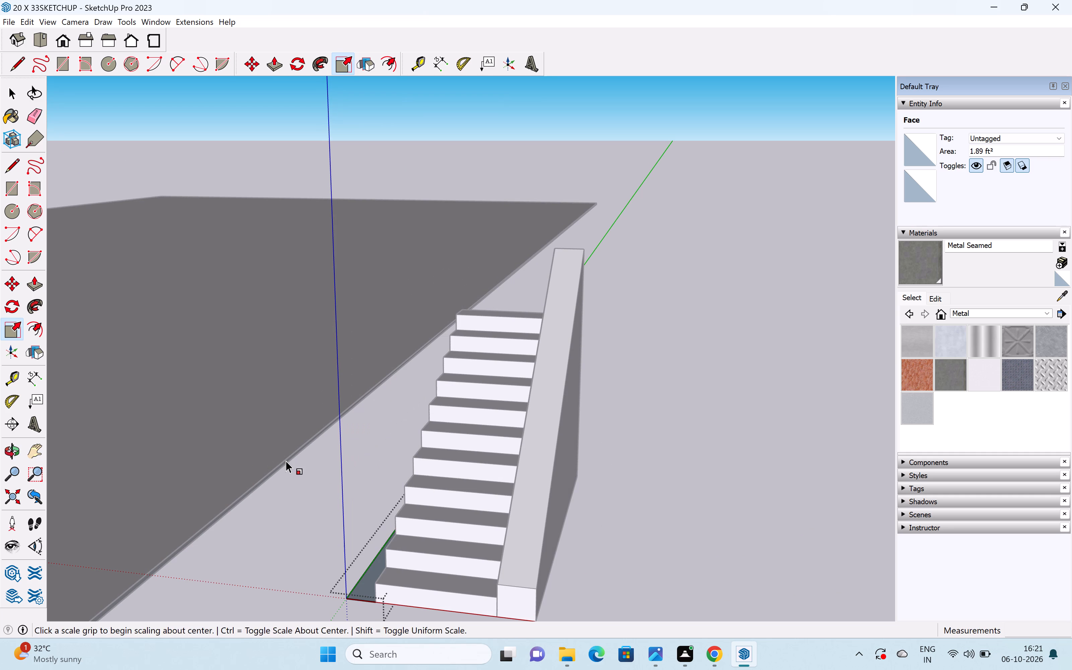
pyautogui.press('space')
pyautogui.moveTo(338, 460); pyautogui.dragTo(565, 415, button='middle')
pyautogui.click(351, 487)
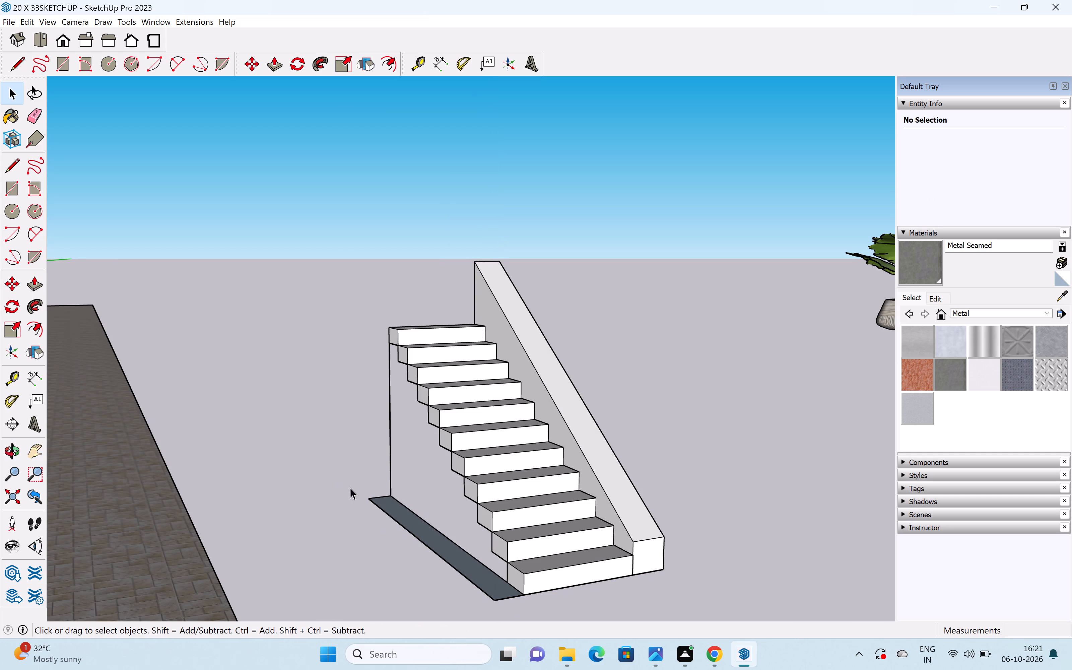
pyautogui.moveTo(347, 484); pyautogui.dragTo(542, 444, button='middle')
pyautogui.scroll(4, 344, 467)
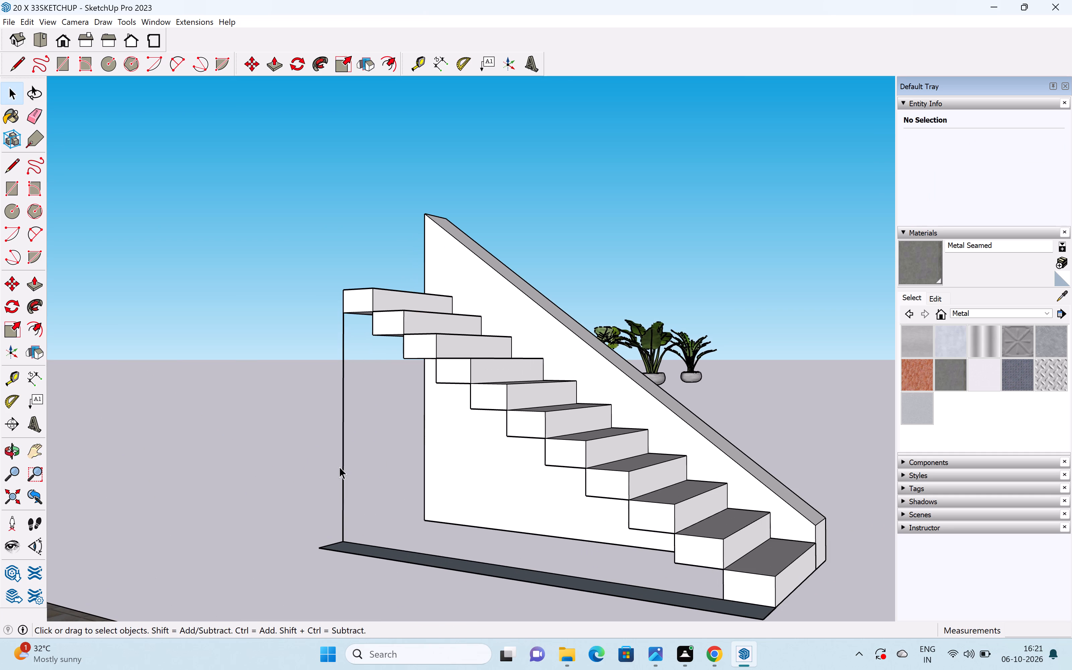
# Delete the leftover vertical line running from the top step's outer corner to the ground strip.
pyautogui.click(342, 467)
pyautogui.press('Delete')
pyautogui.scroll(-4, 347, 469)
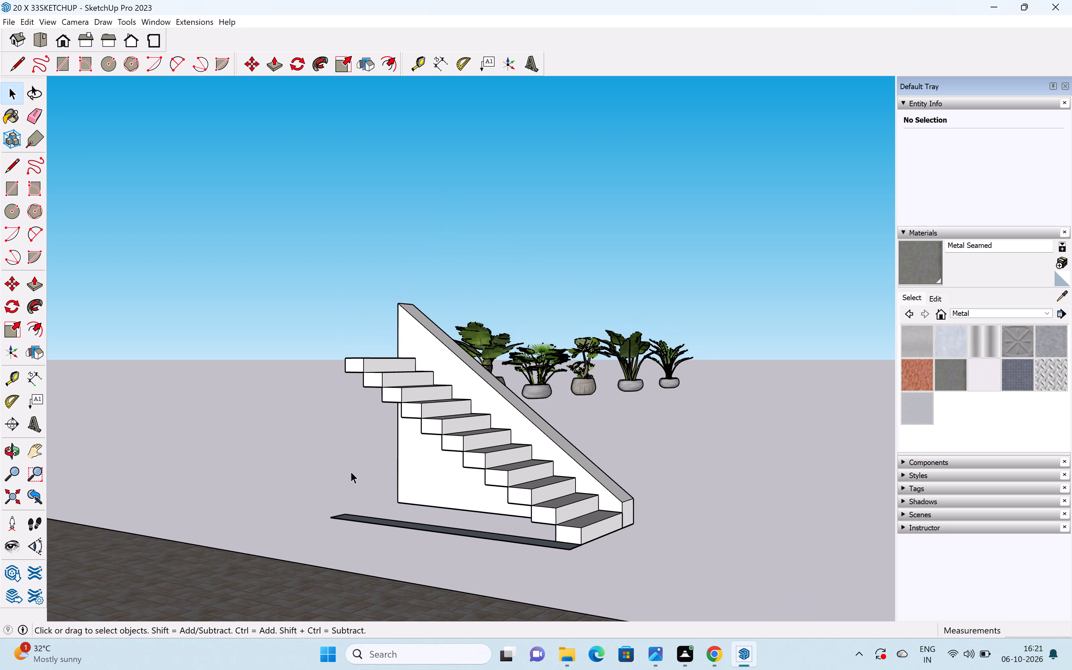
# Open the narrow base strip's group and extrude its face upward into a wall reaching slightly above the top step.
pyautogui.scroll(7, 540, 544)
pyautogui.press('space')
pyautogui.click(521, 542)
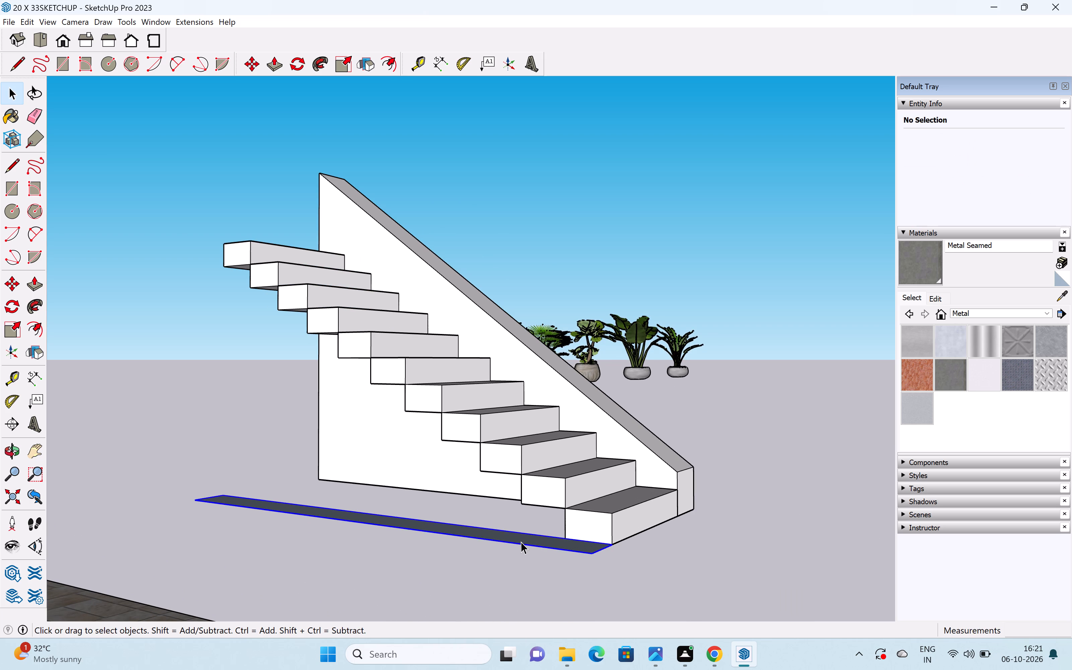
pyautogui.moveTo(520, 538); pyautogui.dragTo(484, 590, button='middle')
pyautogui.doubleClick(498, 563)
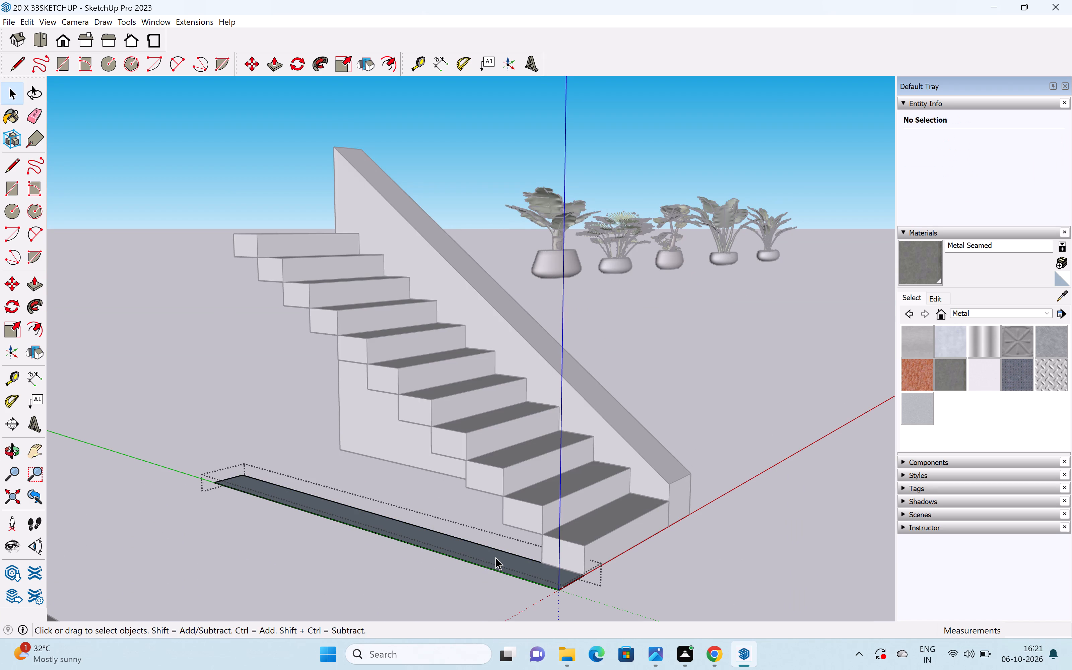
pyautogui.press('p')
pyautogui.moveTo(492, 555); pyautogui.dragTo(419, 283)
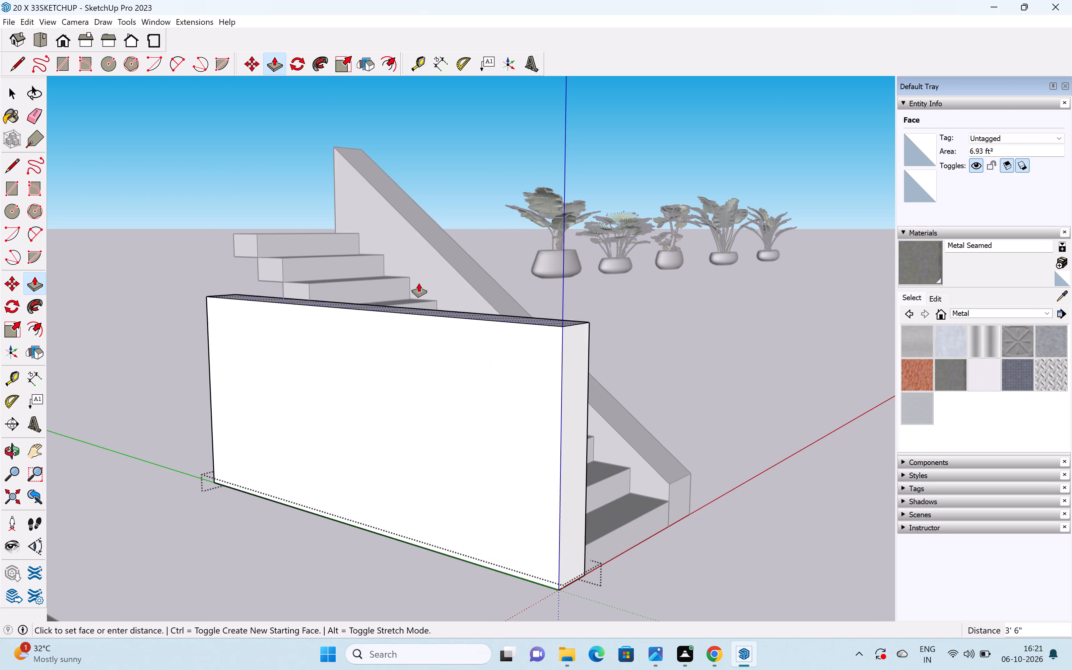
pyautogui.moveTo(419, 283); pyautogui.dragTo(404, 215)
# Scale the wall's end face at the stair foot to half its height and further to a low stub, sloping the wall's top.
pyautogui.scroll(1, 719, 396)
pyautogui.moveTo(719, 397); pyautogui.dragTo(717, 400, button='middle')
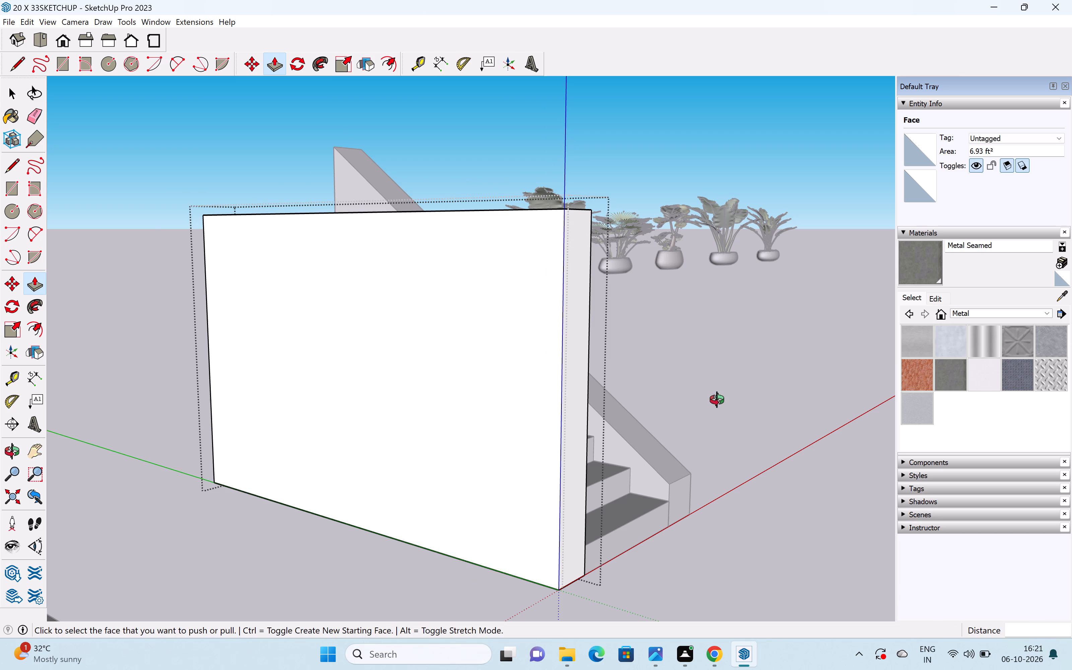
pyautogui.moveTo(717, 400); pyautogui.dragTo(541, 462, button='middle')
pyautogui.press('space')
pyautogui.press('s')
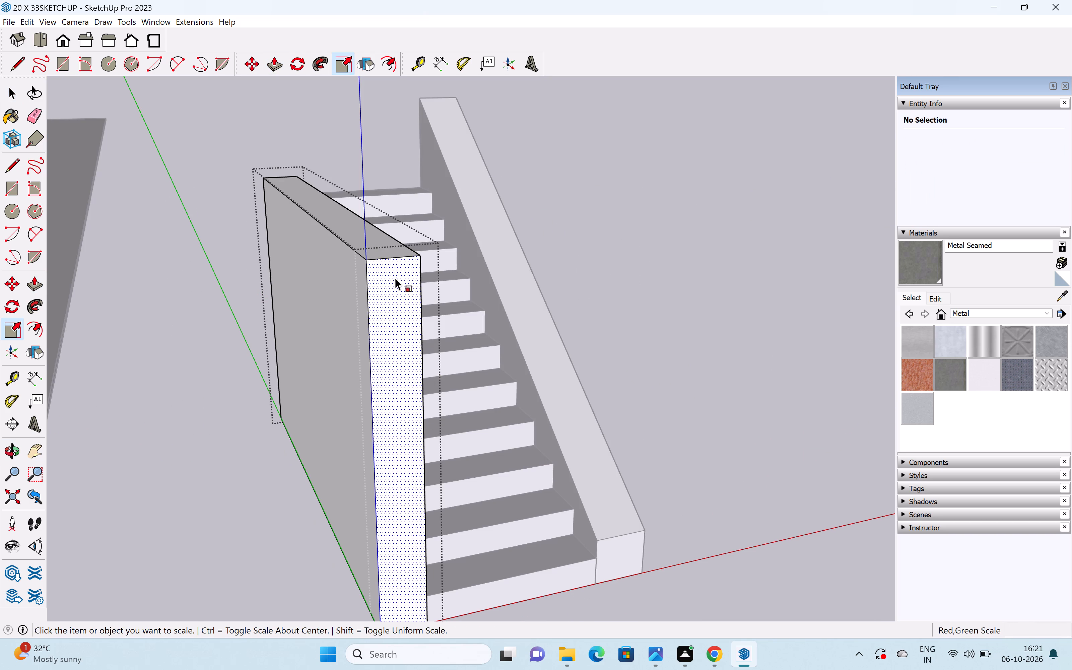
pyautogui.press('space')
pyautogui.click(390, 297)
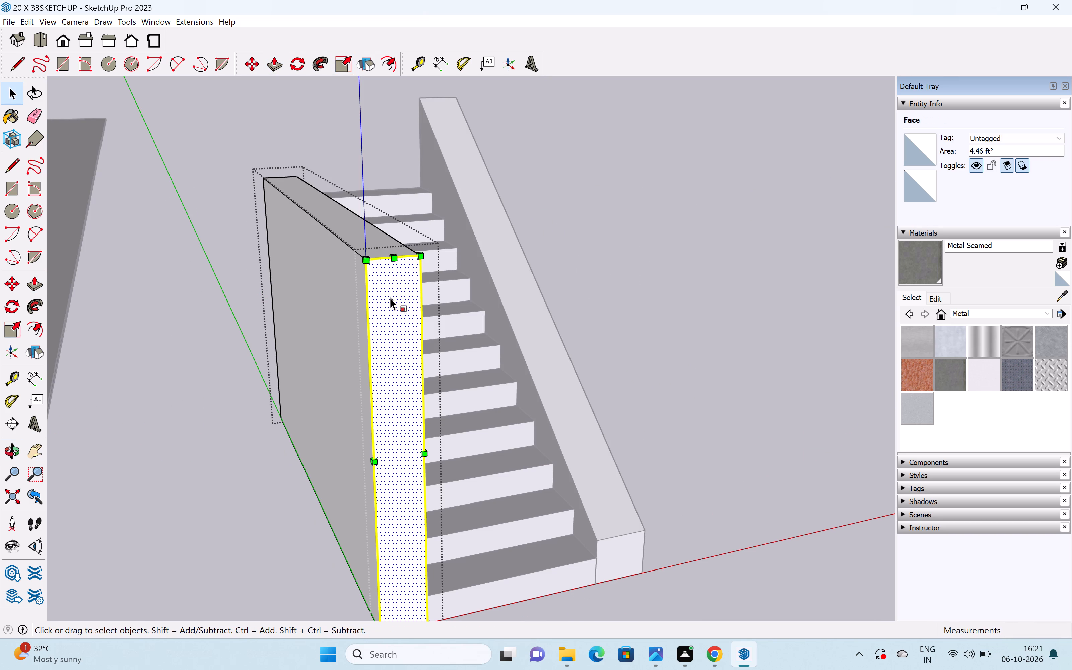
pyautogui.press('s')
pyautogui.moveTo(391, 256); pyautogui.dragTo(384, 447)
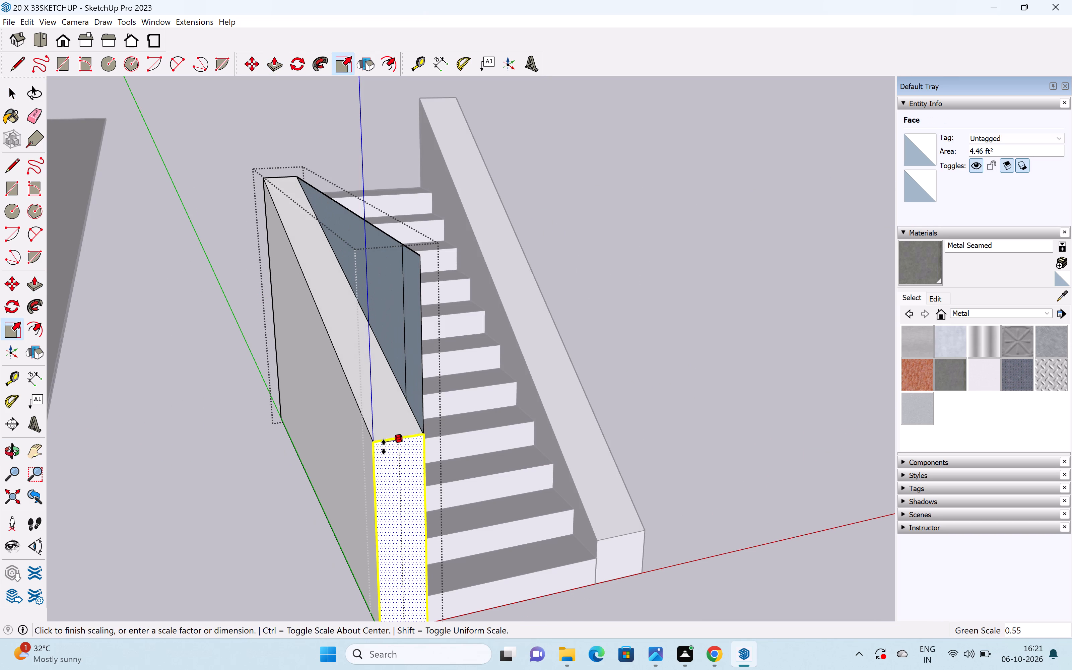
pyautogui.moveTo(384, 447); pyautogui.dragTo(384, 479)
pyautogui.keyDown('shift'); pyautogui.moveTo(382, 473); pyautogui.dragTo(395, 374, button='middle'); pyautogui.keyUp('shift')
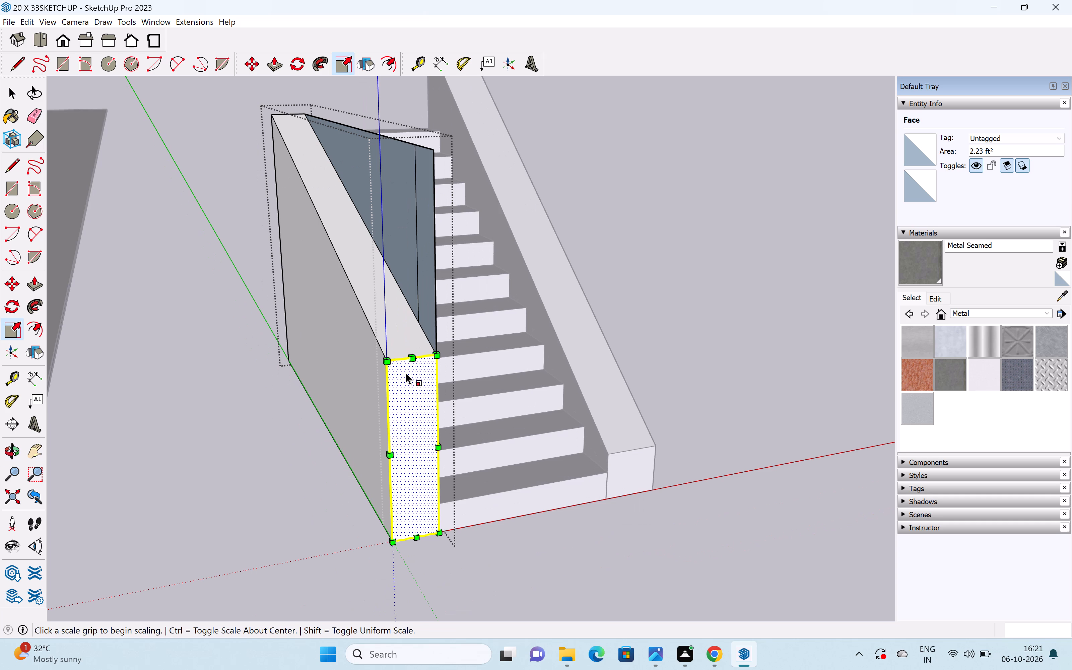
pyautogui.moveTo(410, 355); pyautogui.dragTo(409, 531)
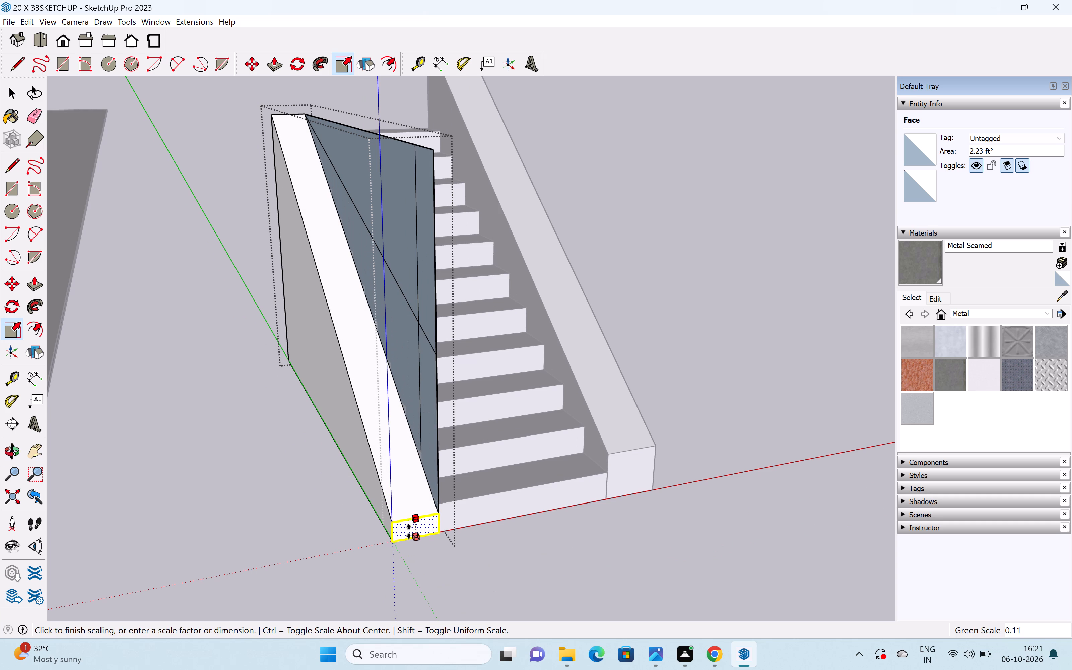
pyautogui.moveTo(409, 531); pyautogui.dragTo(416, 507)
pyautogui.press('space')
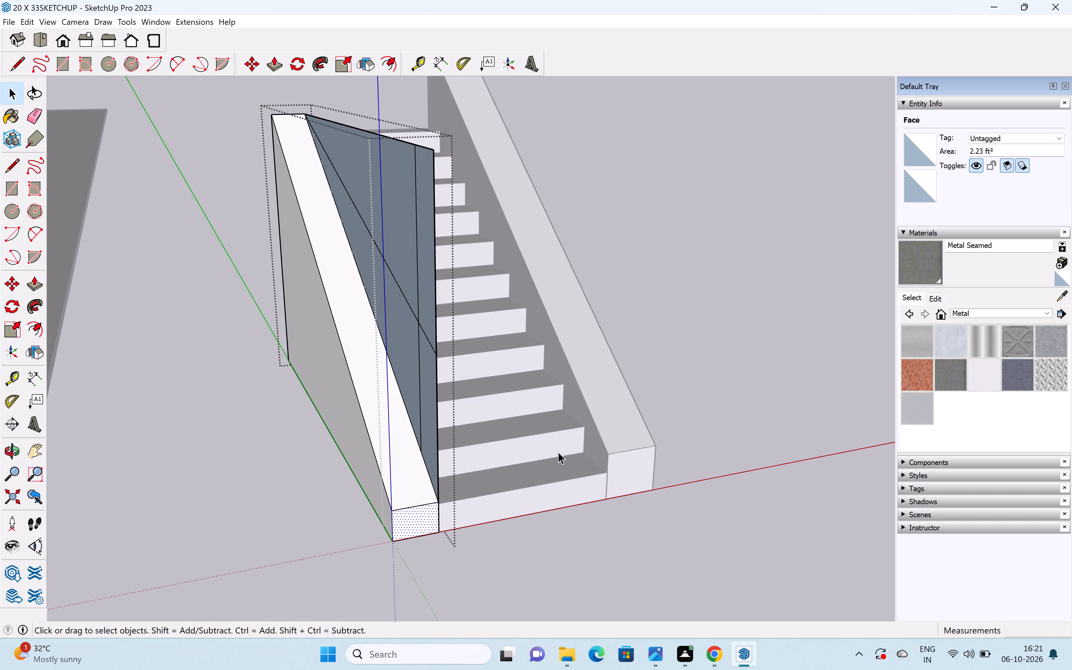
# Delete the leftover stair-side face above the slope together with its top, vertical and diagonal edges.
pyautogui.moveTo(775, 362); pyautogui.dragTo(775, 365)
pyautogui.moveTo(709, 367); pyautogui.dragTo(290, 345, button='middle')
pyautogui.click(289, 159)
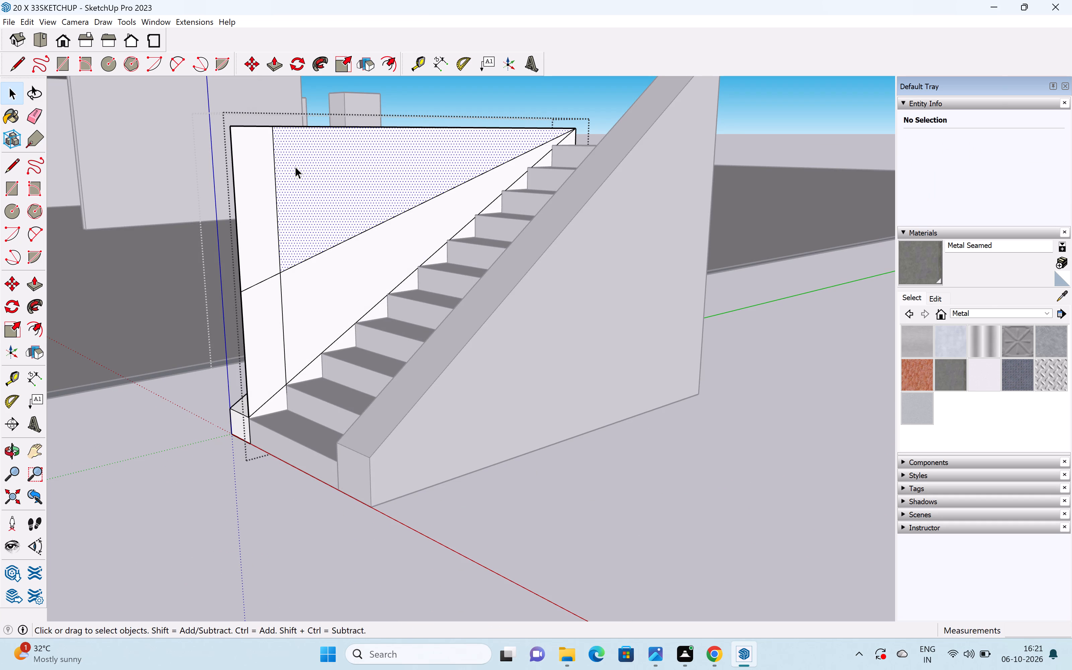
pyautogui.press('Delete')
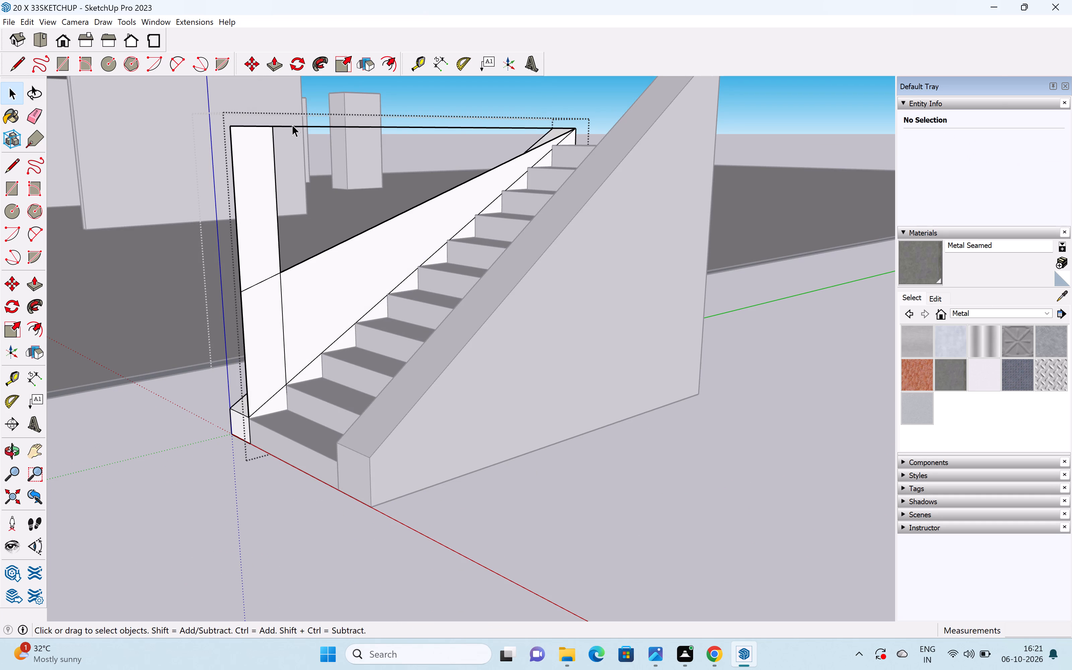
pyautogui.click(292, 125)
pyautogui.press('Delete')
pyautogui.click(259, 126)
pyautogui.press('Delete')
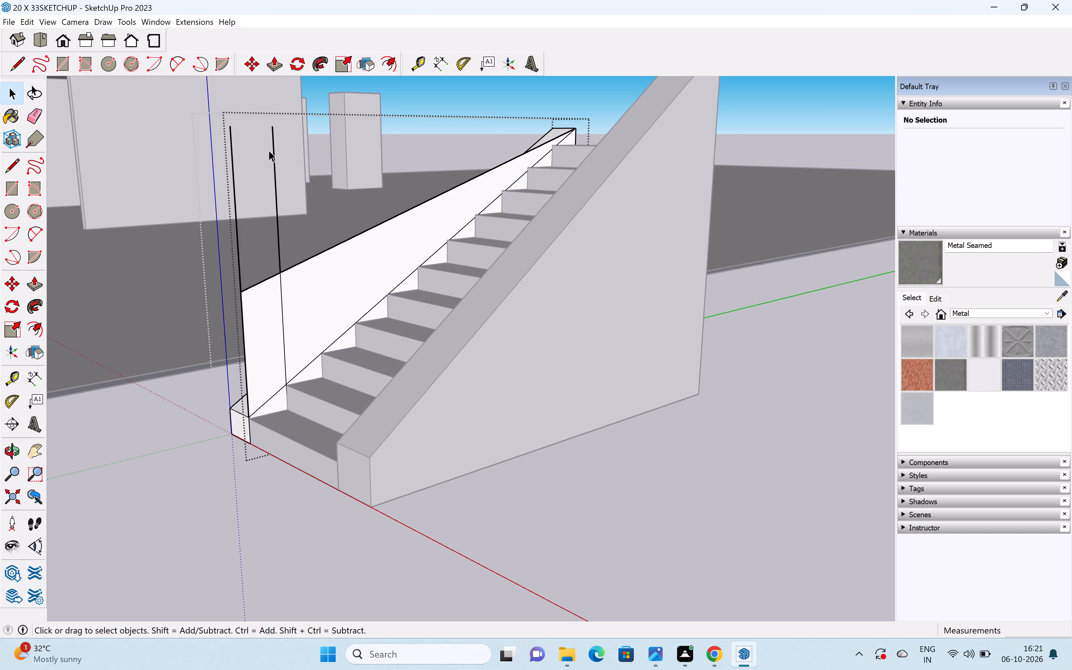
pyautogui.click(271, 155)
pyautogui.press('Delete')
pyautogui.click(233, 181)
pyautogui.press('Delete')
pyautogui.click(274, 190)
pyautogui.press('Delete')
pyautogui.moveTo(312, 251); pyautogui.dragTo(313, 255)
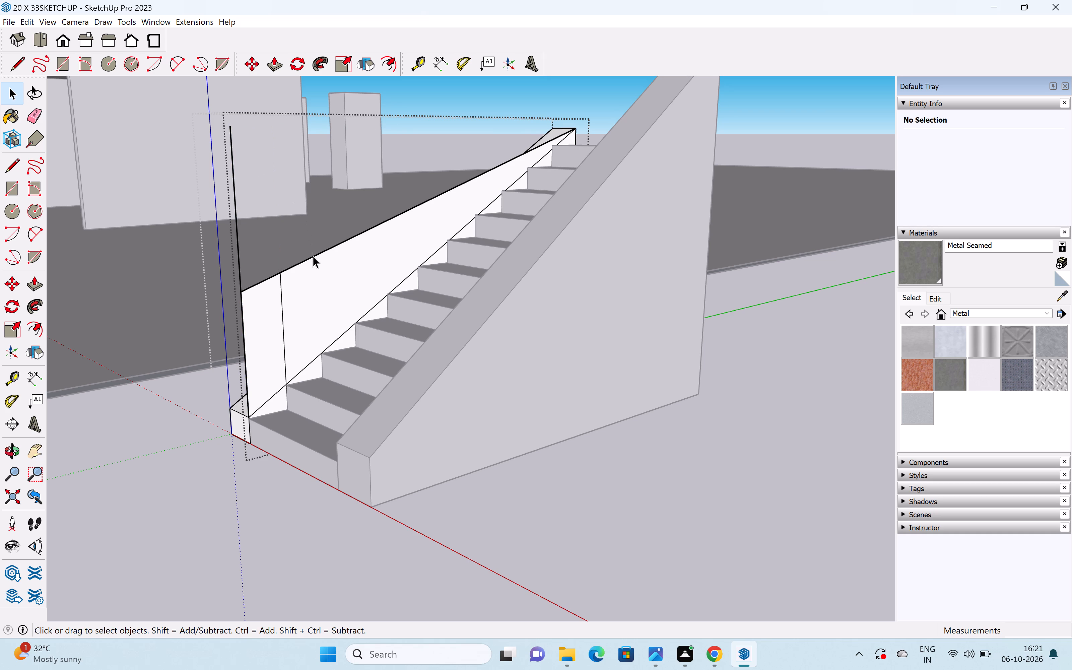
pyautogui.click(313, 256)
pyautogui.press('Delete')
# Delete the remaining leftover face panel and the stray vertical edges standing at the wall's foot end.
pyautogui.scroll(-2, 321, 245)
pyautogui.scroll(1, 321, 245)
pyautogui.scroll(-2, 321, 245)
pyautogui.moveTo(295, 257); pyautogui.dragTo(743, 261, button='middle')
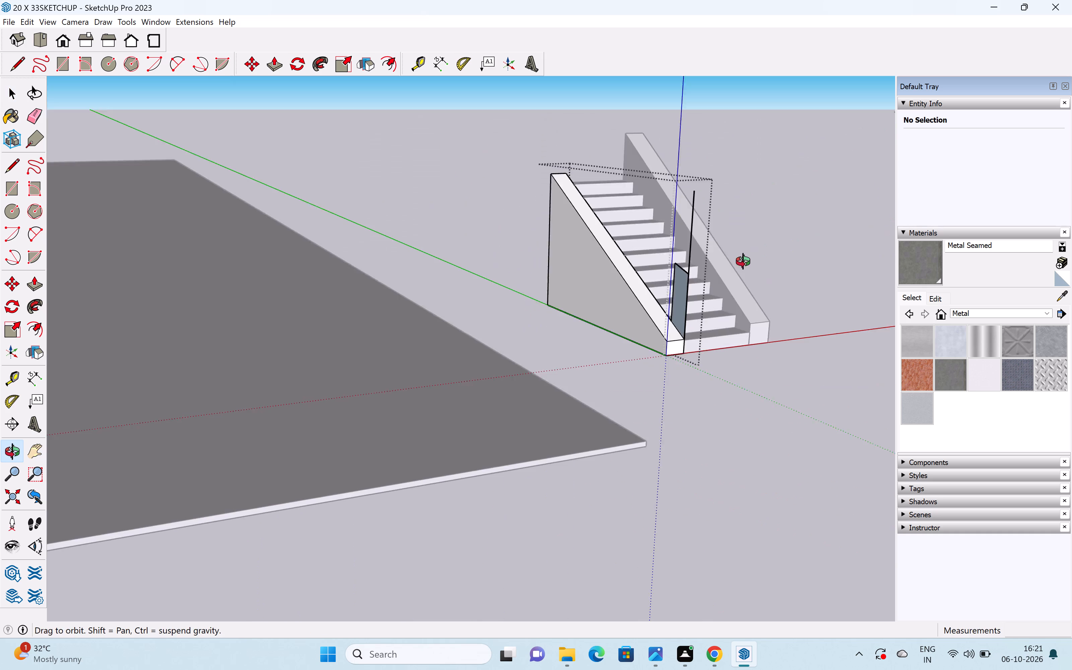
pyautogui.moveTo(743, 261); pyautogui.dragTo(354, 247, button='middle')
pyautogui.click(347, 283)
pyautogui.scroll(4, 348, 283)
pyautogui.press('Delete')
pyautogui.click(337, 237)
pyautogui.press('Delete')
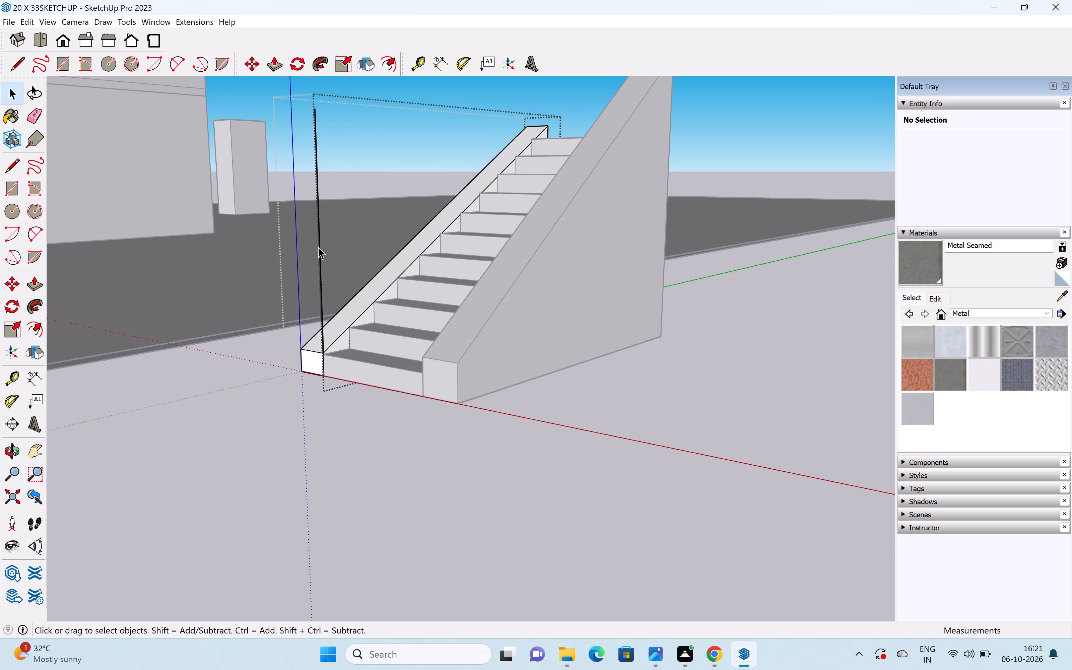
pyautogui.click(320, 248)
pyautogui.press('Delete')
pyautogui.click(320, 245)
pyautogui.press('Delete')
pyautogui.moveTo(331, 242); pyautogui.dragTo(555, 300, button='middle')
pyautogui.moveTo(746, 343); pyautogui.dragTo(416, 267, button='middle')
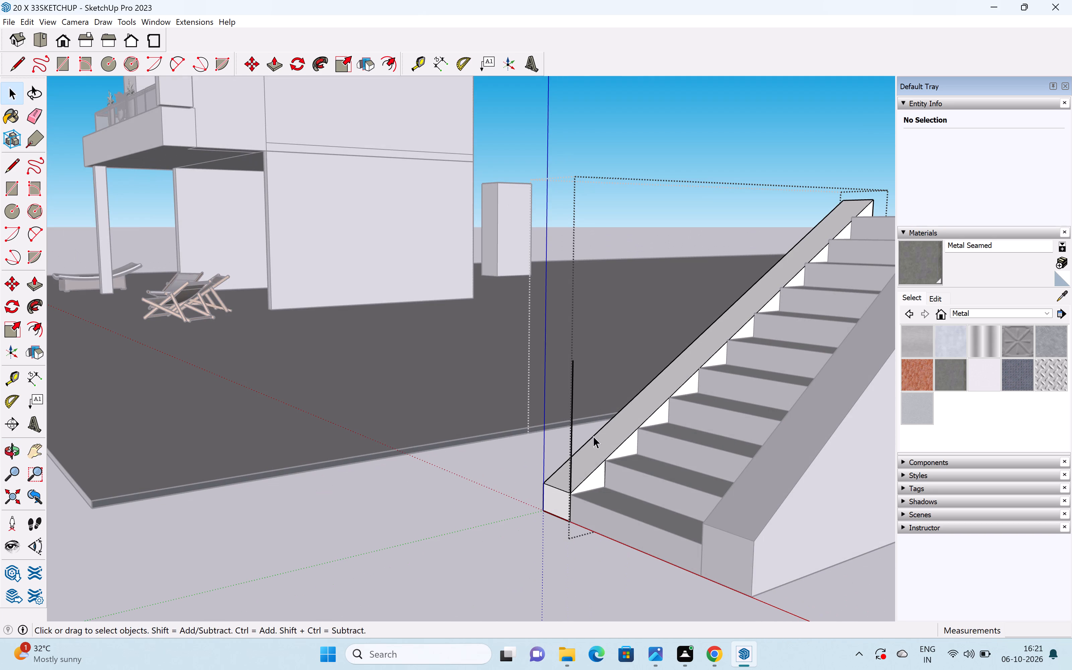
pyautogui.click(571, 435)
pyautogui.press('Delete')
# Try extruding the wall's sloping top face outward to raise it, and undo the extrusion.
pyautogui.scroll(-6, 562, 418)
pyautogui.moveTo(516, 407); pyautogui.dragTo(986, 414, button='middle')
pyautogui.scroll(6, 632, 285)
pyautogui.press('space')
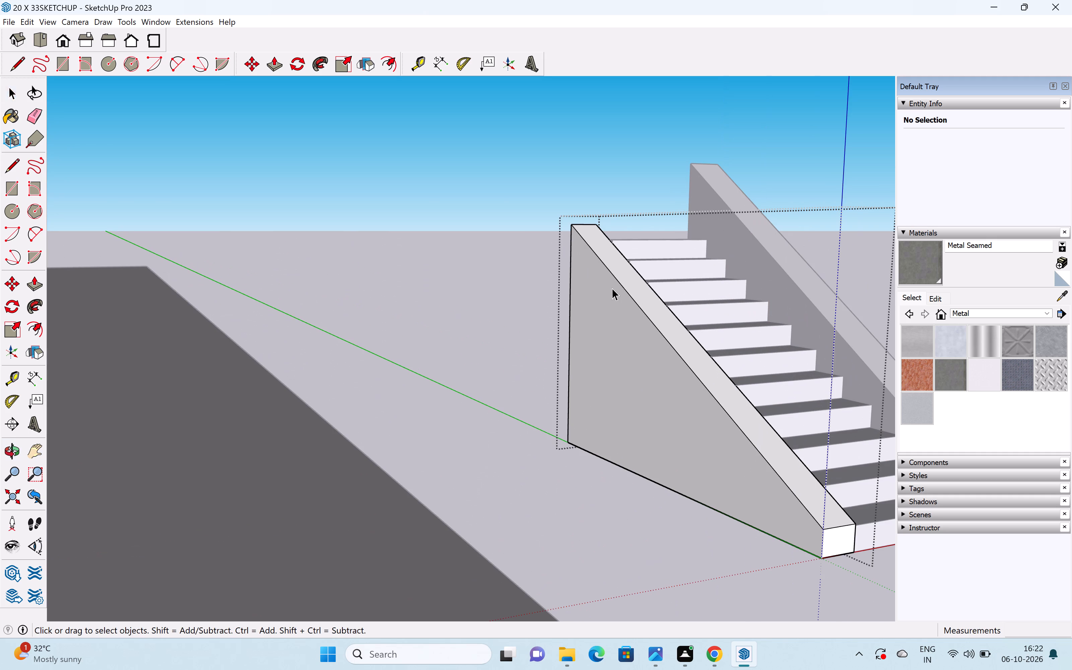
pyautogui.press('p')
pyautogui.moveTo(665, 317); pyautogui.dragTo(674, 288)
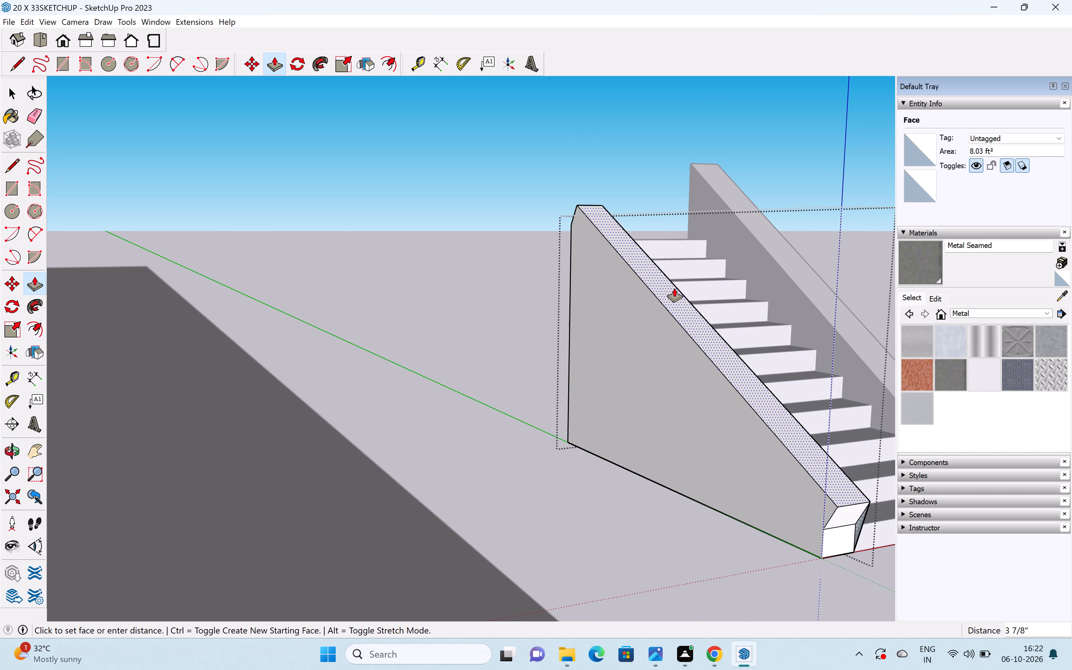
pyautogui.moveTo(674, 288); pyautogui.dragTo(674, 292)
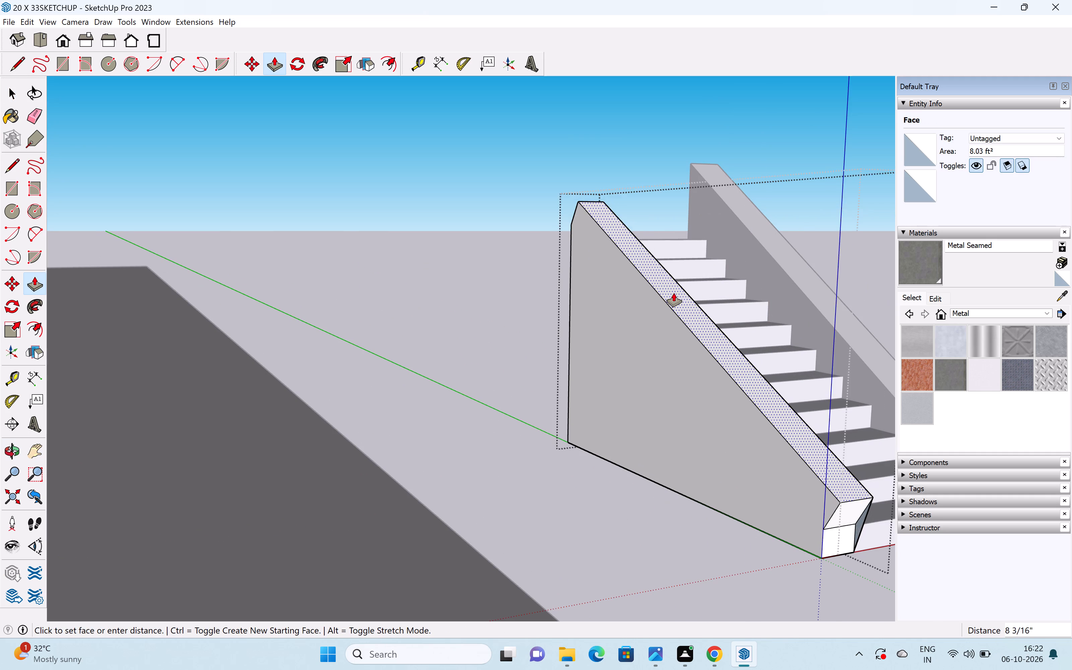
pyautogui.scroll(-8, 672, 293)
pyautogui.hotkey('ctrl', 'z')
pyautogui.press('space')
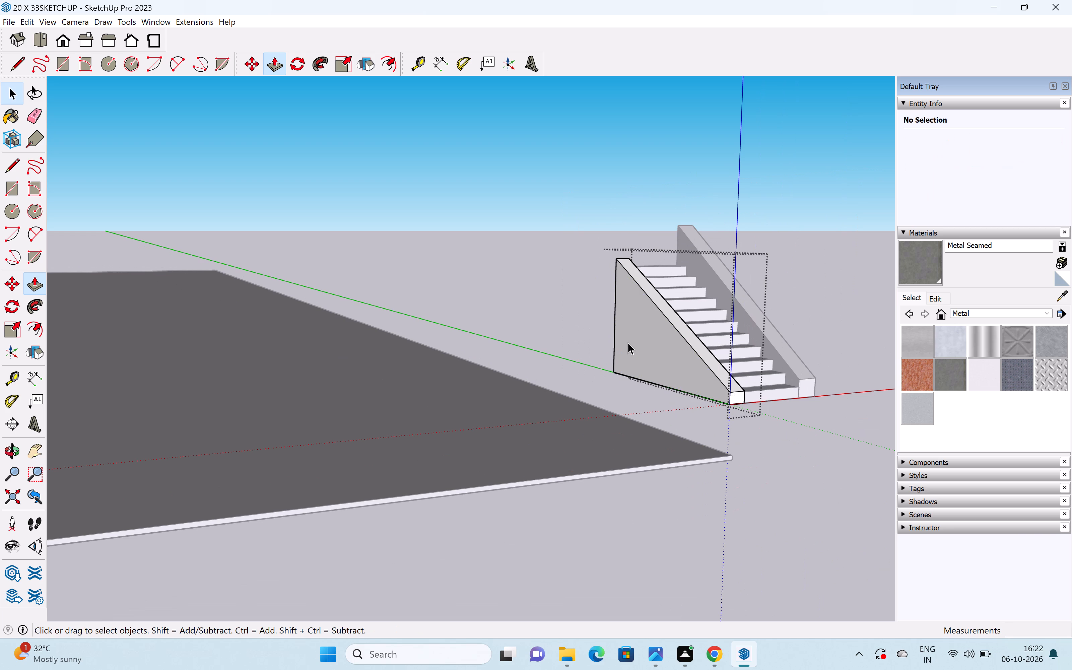
# Examine the sloped wall against the steps and the opposite side wall from several sides.
pyautogui.moveTo(734, 393); pyautogui.dragTo(227, 386, button='middle')
pyautogui.moveTo(648, 280); pyautogui.dragTo(274, 380, button='middle')
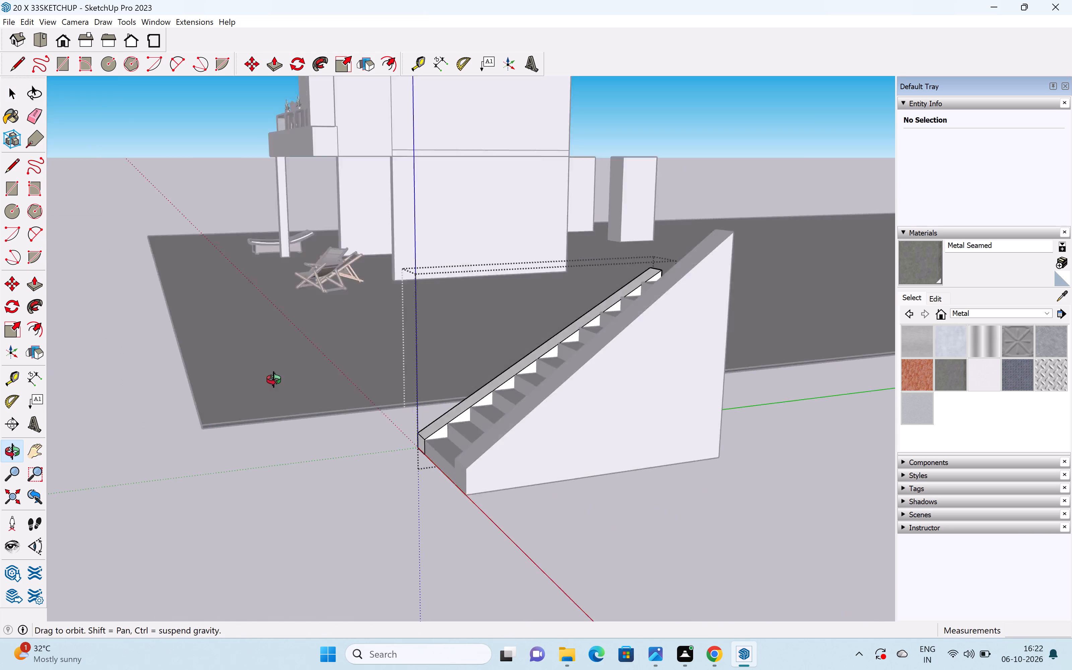
pyautogui.moveTo(274, 380); pyautogui.dragTo(118, 418, button='middle')
pyautogui.scroll(7, 615, 409)
pyautogui.scroll(-9, 614, 408)
pyautogui.moveTo(403, 386); pyautogui.dragTo(677, 446, button='middle')
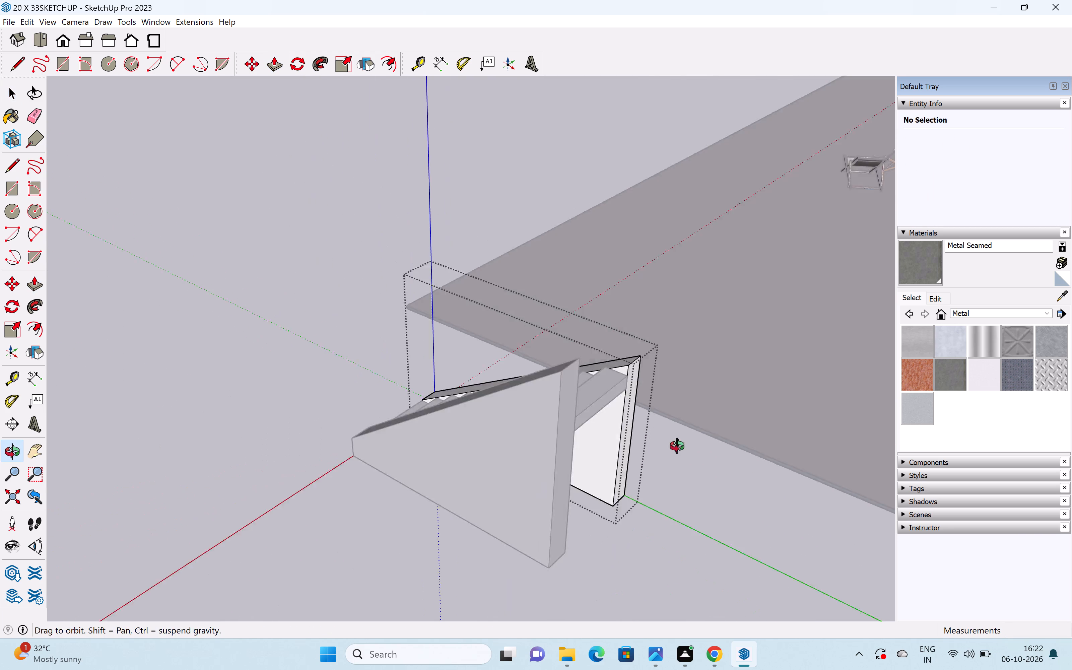
pyautogui.moveTo(677, 446); pyautogui.dragTo(884, 397, button='middle')
pyautogui.scroll(1, 300, 348)
pyautogui.moveTo(311, 356); pyautogui.dragTo(843, 370, button='middle')
pyautogui.moveTo(418, 345); pyautogui.dragTo(615, 315, button='middle')
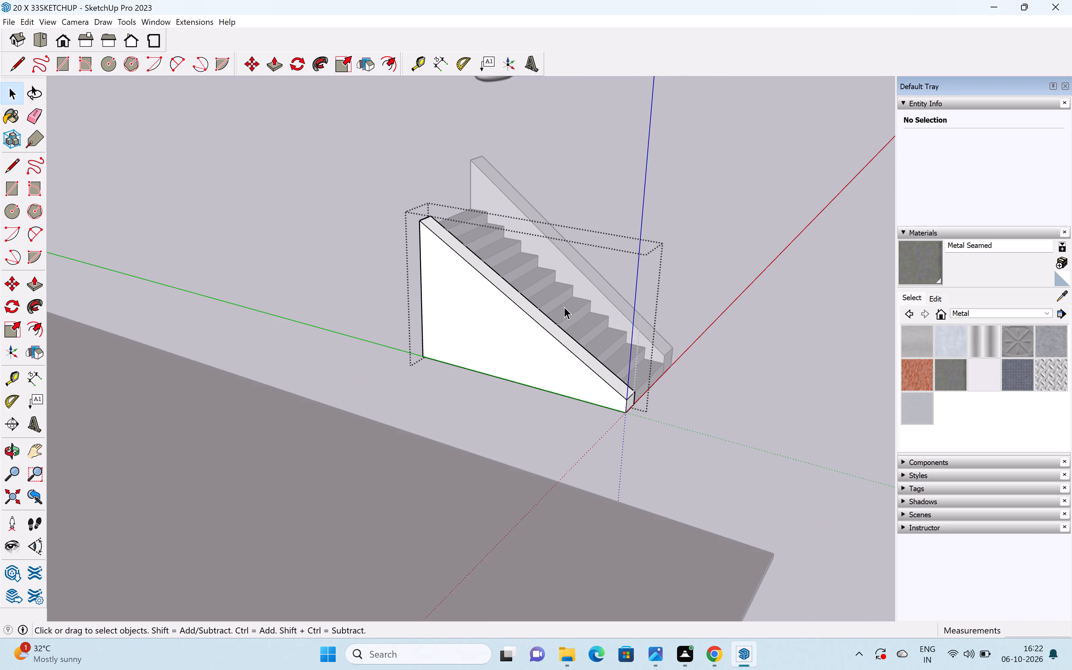
pyautogui.scroll(6, 564, 307)
pyautogui.moveTo(679, 325); pyautogui.dragTo(247, 360, button='middle')
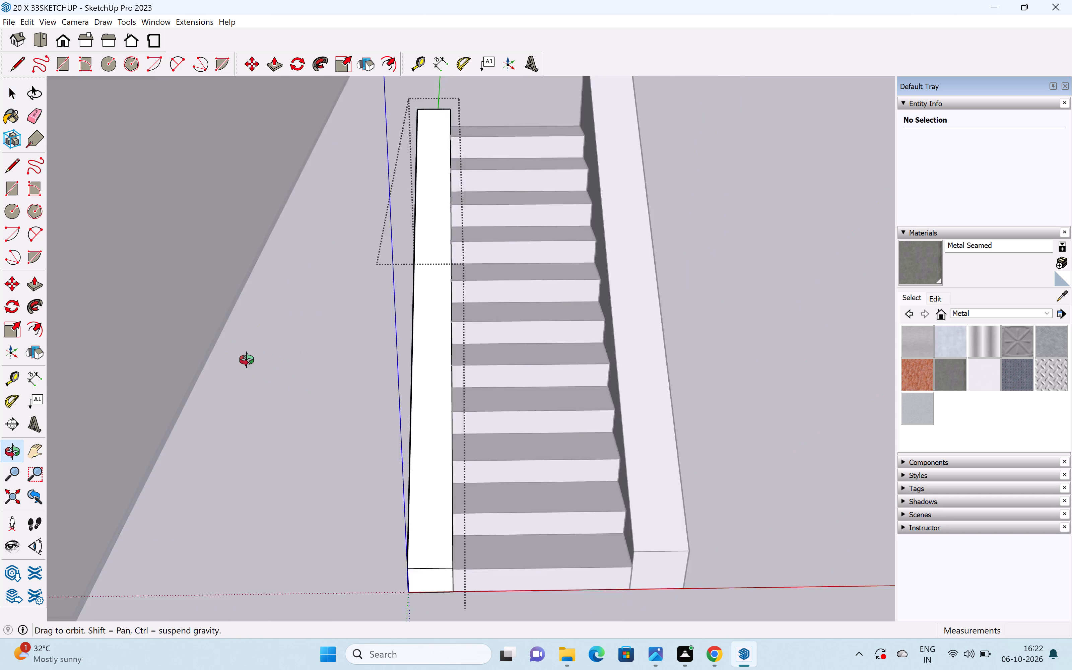
pyautogui.moveTo(247, 360); pyautogui.dragTo(277, 358, button='middle')
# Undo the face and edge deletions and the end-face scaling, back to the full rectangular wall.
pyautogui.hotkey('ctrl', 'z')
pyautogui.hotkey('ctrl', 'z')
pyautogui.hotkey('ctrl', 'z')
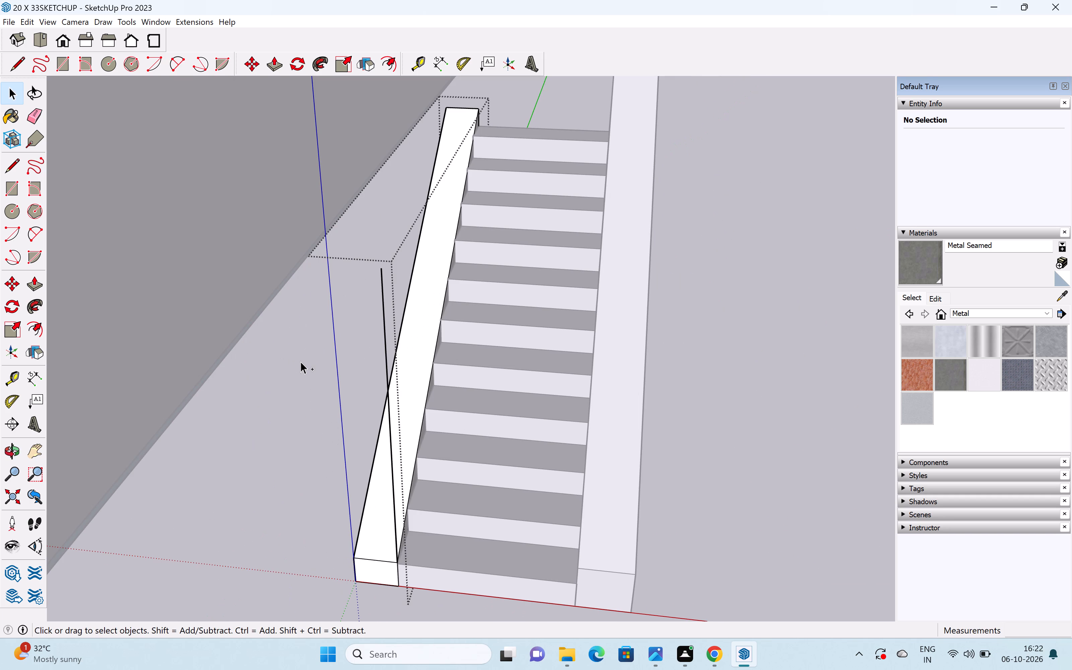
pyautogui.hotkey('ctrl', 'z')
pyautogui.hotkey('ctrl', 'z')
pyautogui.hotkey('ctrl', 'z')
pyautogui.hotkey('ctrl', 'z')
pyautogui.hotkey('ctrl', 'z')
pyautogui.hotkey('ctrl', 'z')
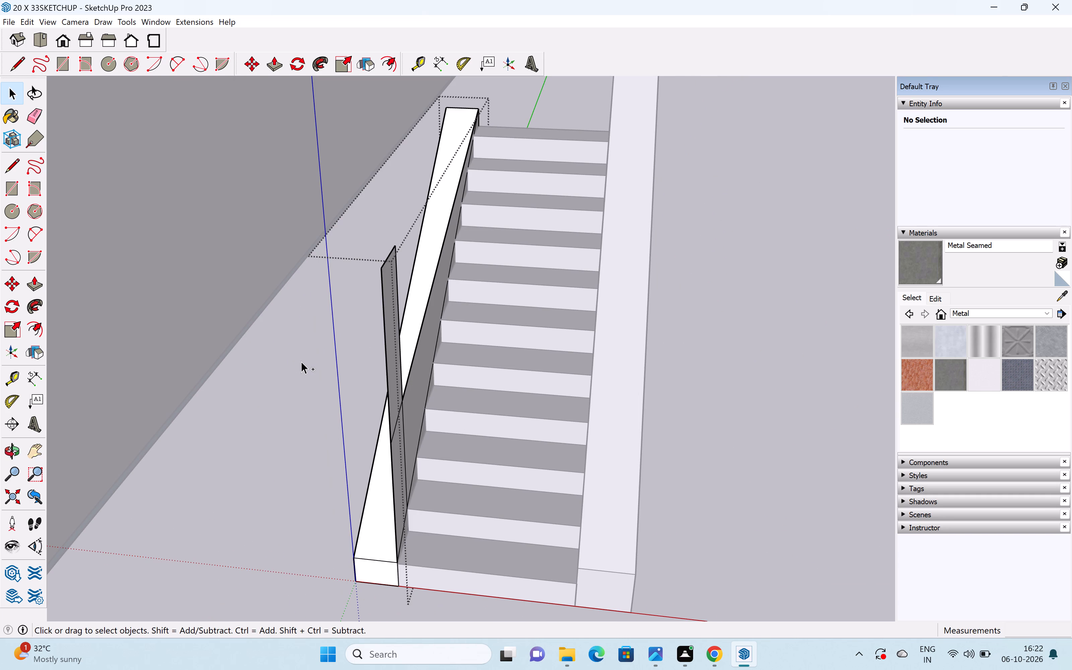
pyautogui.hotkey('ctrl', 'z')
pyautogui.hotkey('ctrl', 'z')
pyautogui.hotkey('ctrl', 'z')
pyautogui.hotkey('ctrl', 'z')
# Extrude the rectangular wall's top face upward by about 8 7/16".
pyautogui.scroll(1, 303, 361)
pyautogui.moveTo(304, 361); pyautogui.dragTo(524, 366, button='middle')
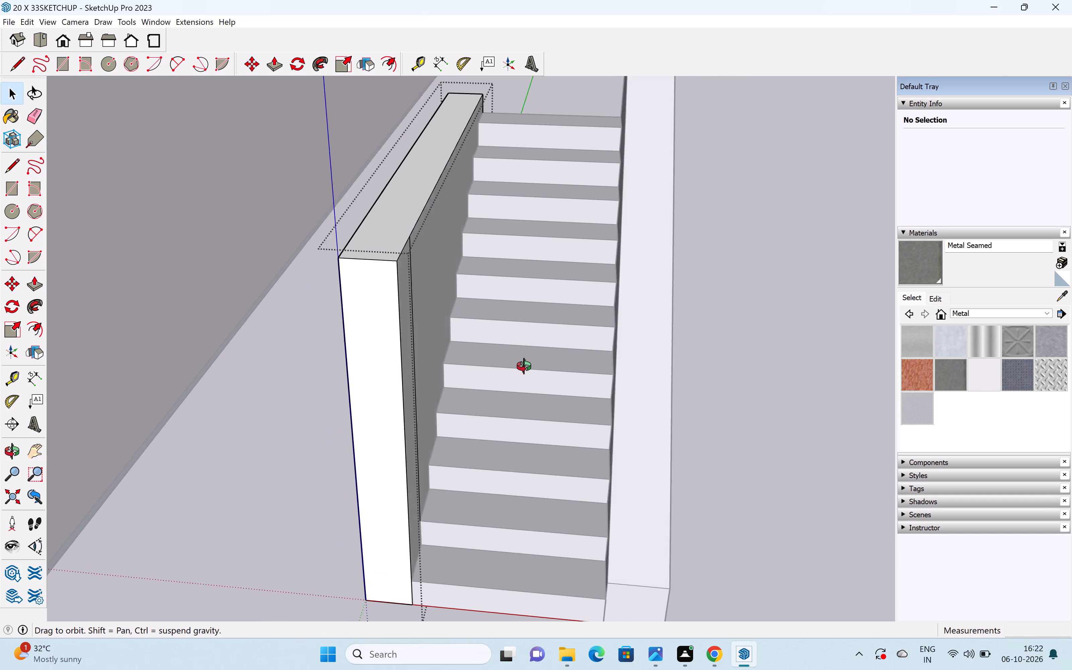
pyautogui.moveTo(524, 366); pyautogui.dragTo(576, 371, button='middle')
pyautogui.press('space')
pyautogui.press('p')
pyautogui.moveTo(590, 243); pyautogui.dragTo(584, 234)
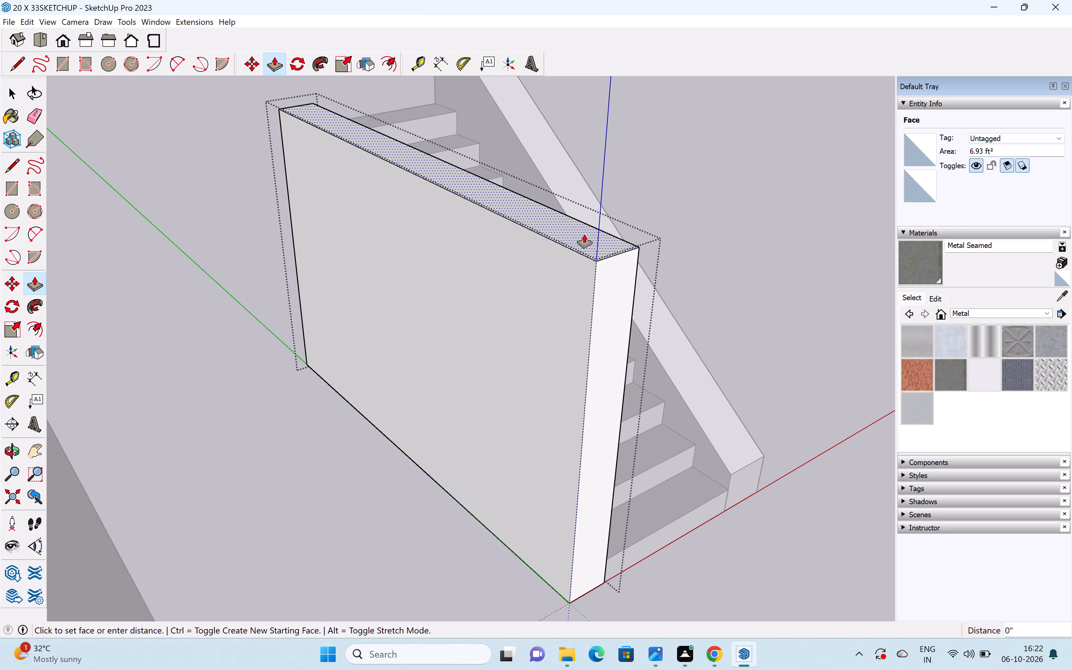
pyautogui.moveTo(584, 234); pyautogui.dragTo(578, 191)
pyautogui.moveTo(678, 280); pyautogui.dragTo(469, 325, button='middle')
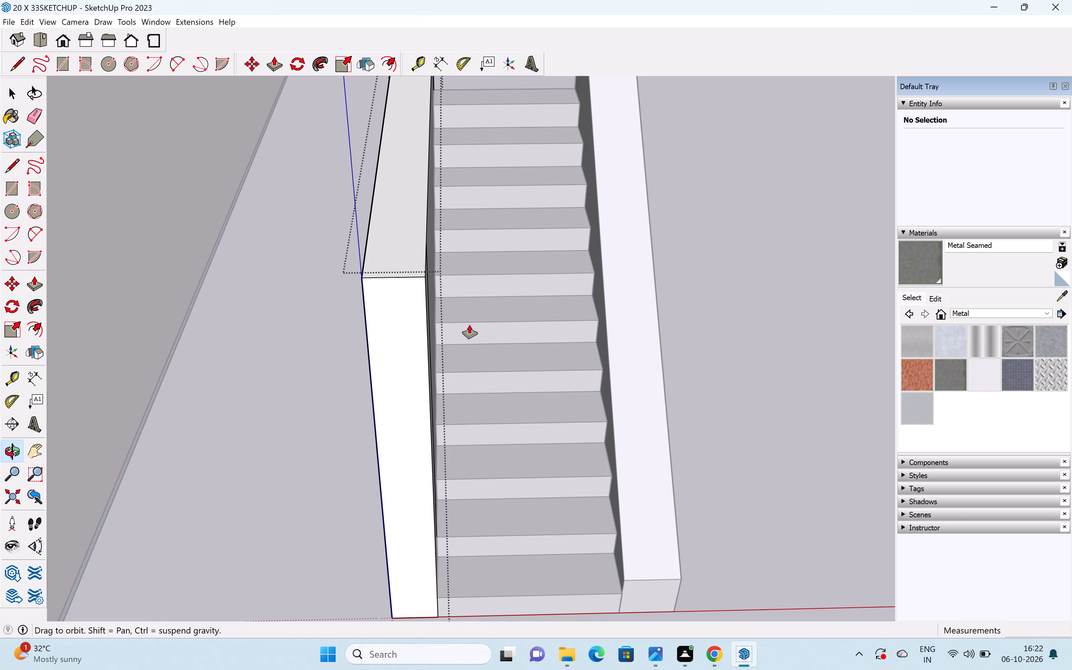
pyautogui.moveTo(383, 342); pyautogui.dragTo(516, 311, button='middle')
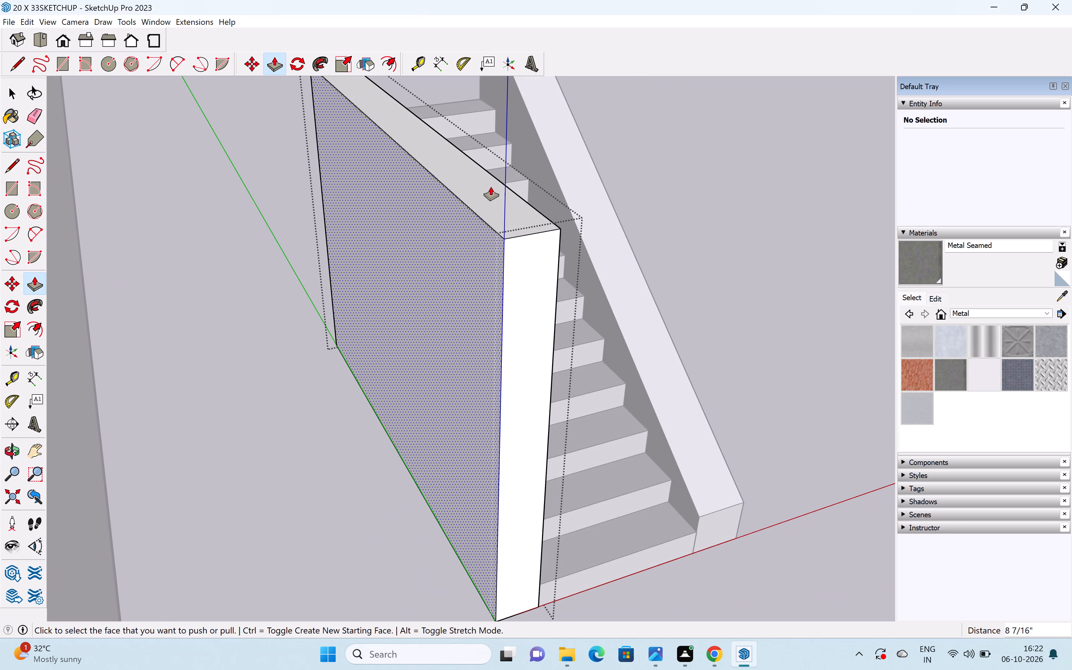
# Extrude the rectangular wall's top face upward by a further 5/8".
pyautogui.moveTo(483, 175); pyautogui.dragTo(483, 171)
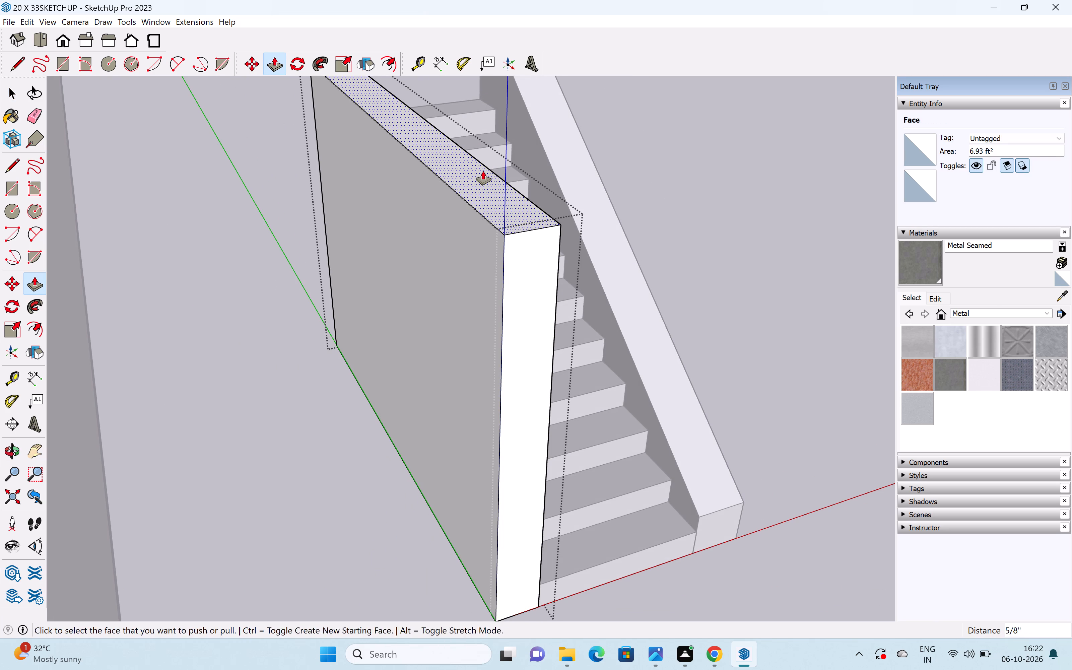
# Scale the wall's front end face down toward its base to about 87 in², sloping the wall's top along the stairs.
pyautogui.press('space')
pyautogui.click(525, 275)
pyautogui.press('s')
pyautogui.moveTo(531, 232); pyautogui.dragTo(530, 241)
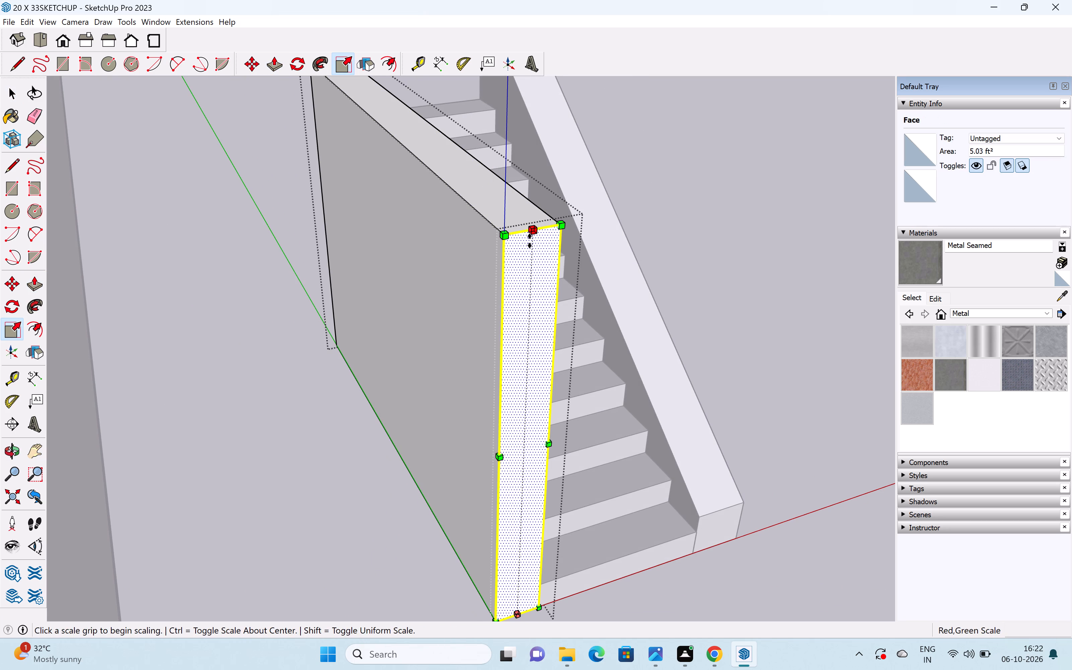
pyautogui.moveTo(530, 241); pyautogui.dragTo(523, 572)
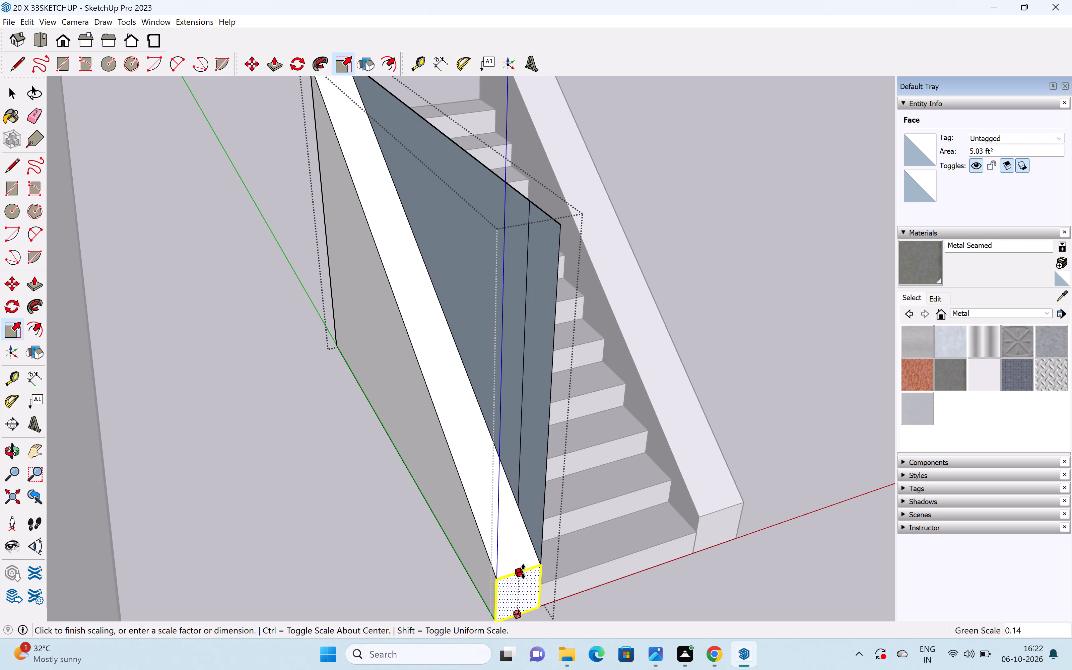
pyautogui.moveTo(523, 572); pyautogui.dragTo(526, 575)
pyautogui.press('space')
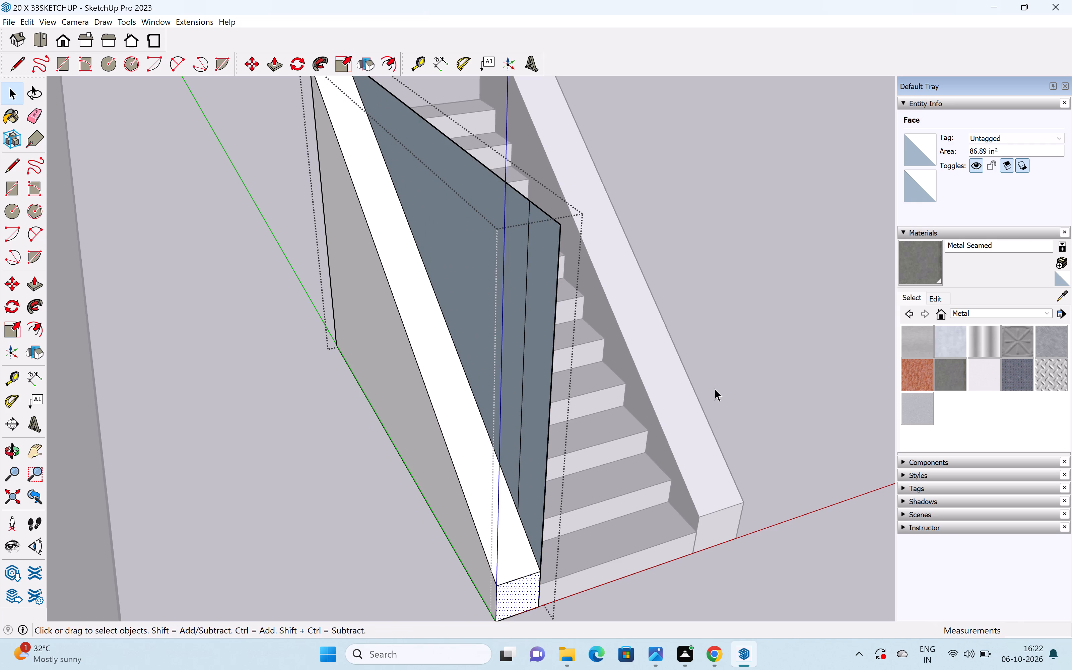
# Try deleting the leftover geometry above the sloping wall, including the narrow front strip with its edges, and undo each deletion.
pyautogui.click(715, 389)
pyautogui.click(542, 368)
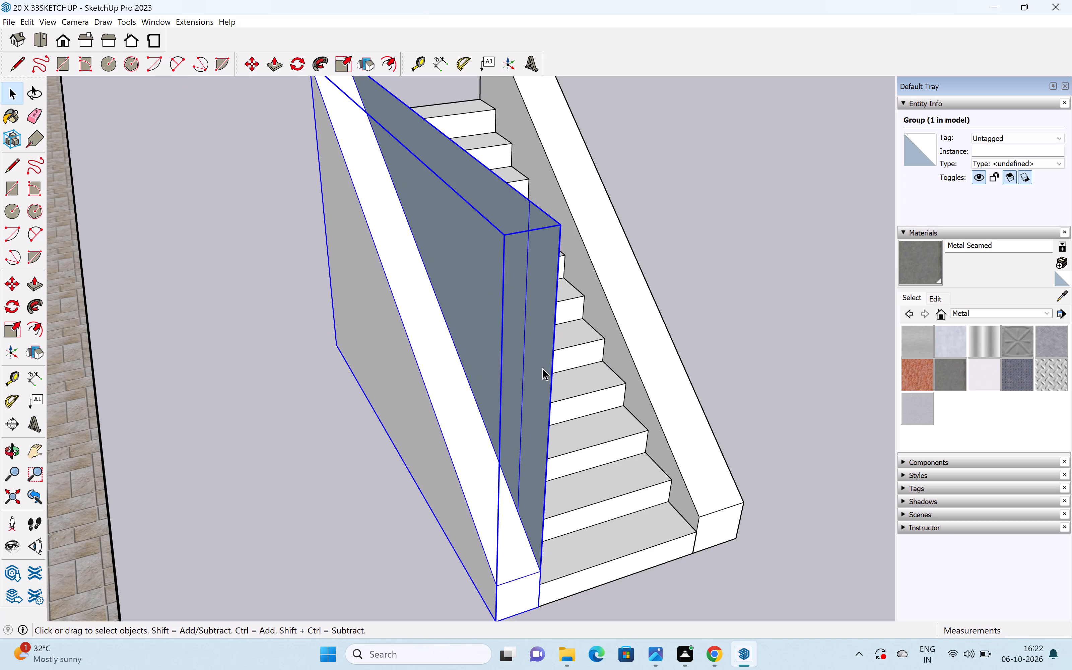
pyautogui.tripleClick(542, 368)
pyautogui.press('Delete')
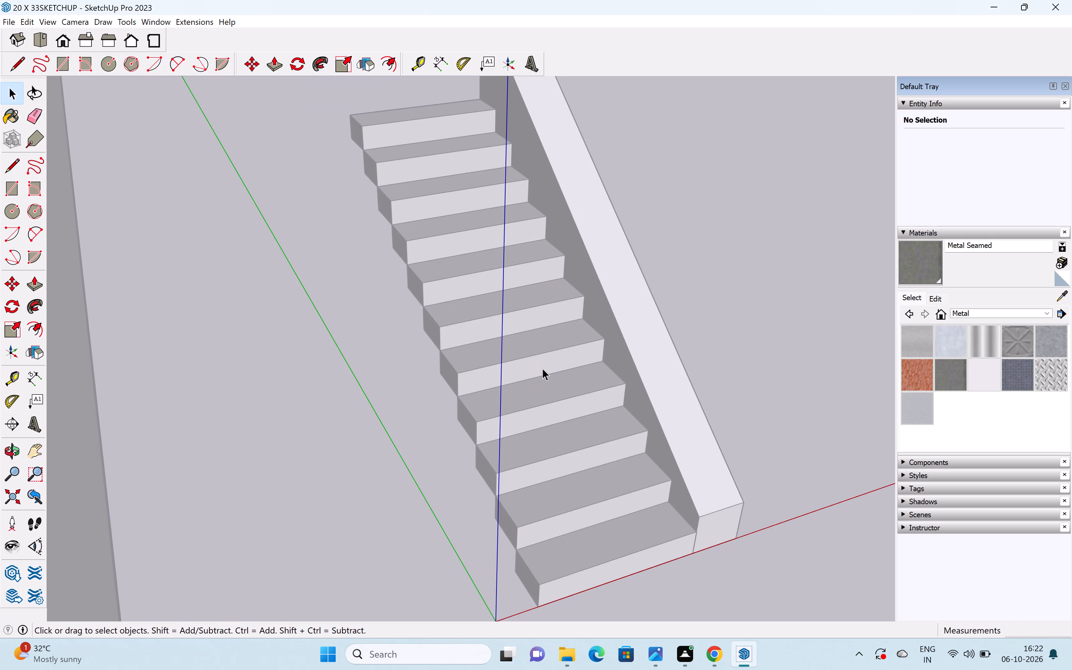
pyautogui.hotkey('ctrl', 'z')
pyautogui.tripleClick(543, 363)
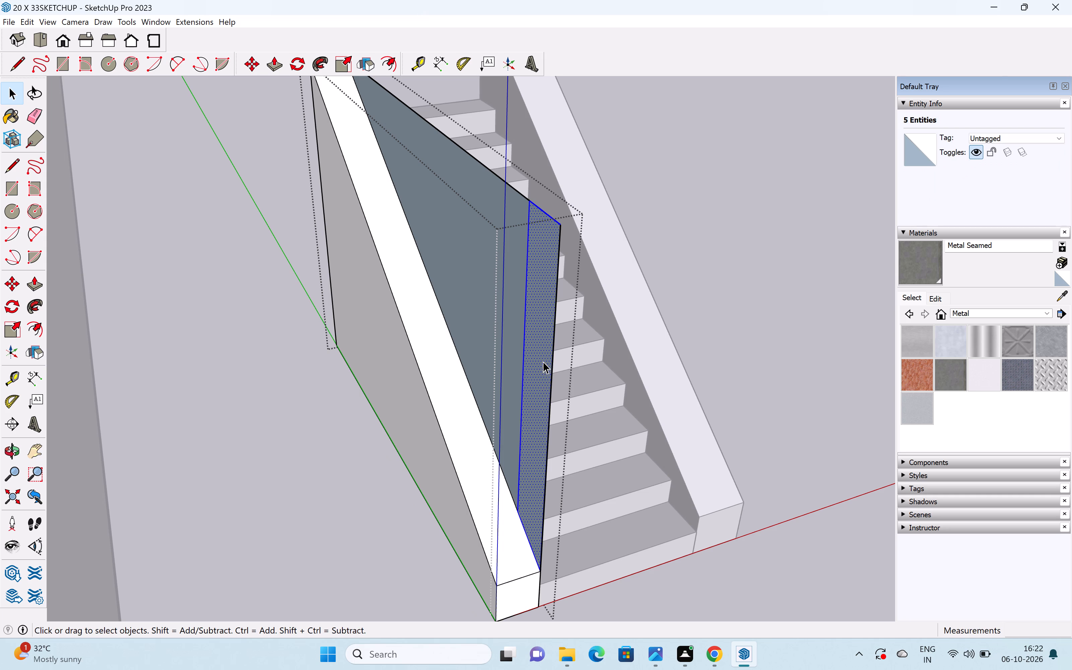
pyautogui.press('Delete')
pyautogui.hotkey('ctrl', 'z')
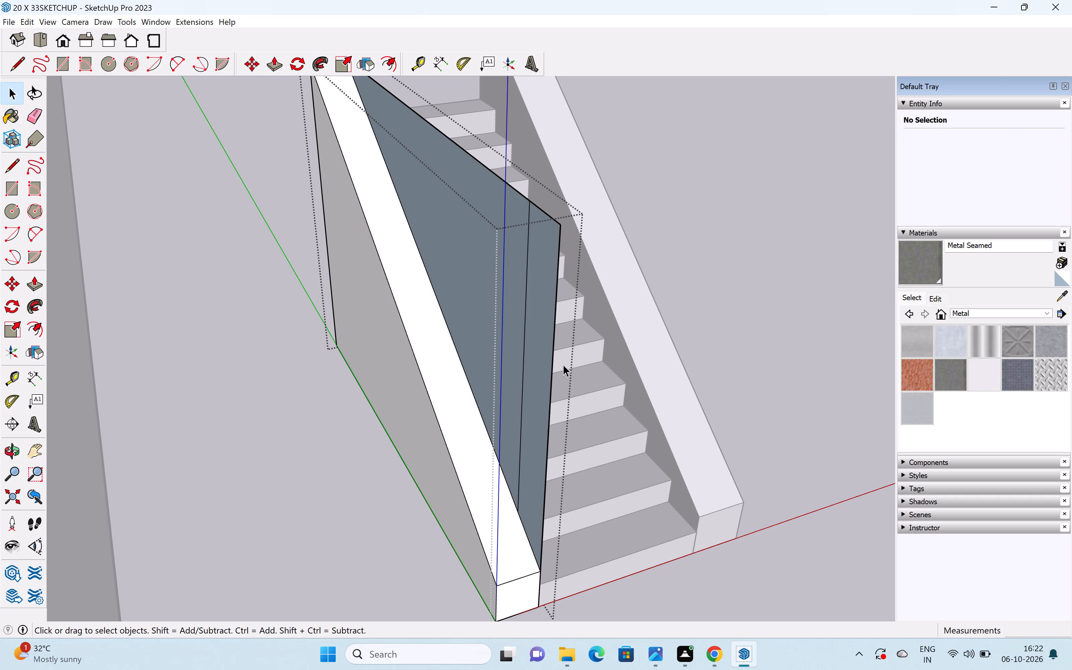
# Delete the leftover side faces standing above the slope on the wall's stair side.
pyautogui.moveTo(547, 358); pyautogui.dragTo(184, 264, button='middle')
pyautogui.click(273, 255)
pyautogui.press('Delete')
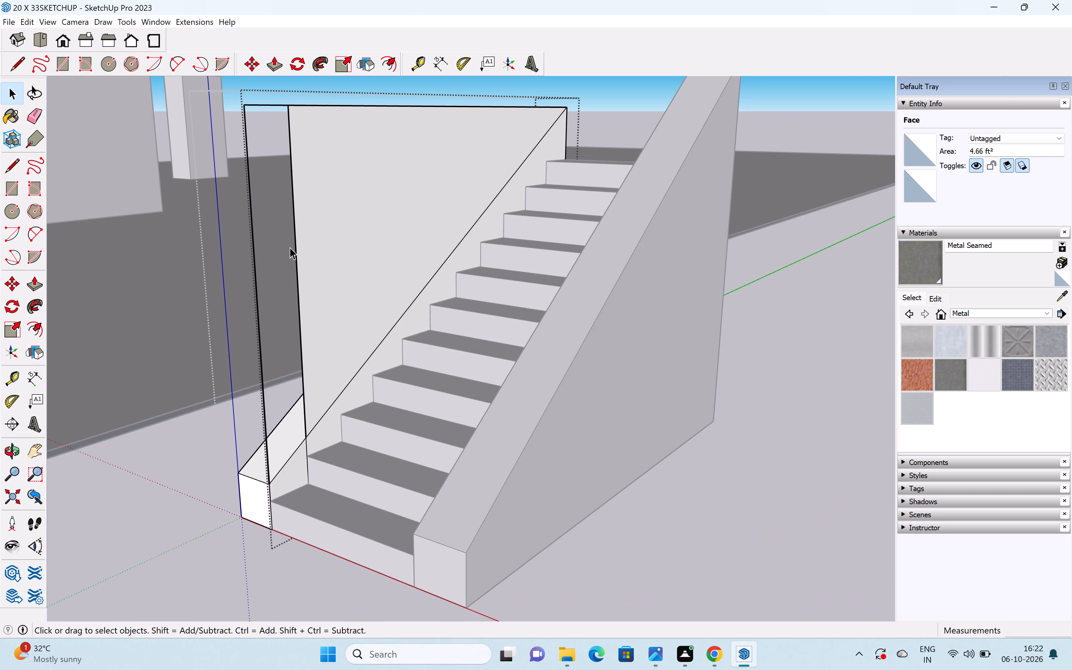
pyautogui.click(307, 252)
pyautogui.press('Delete')
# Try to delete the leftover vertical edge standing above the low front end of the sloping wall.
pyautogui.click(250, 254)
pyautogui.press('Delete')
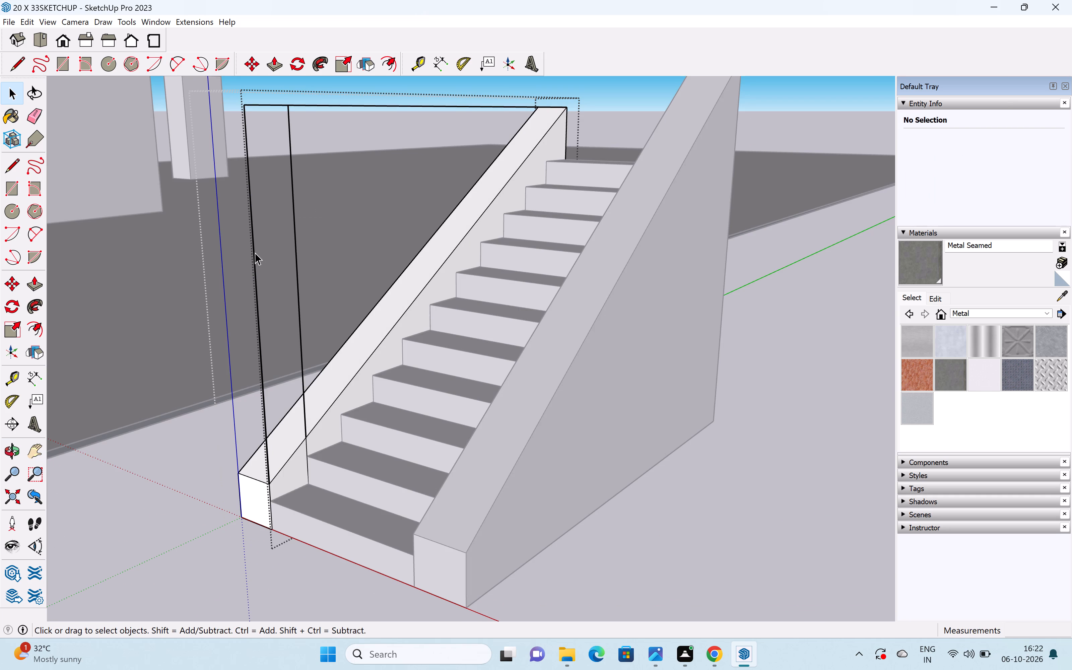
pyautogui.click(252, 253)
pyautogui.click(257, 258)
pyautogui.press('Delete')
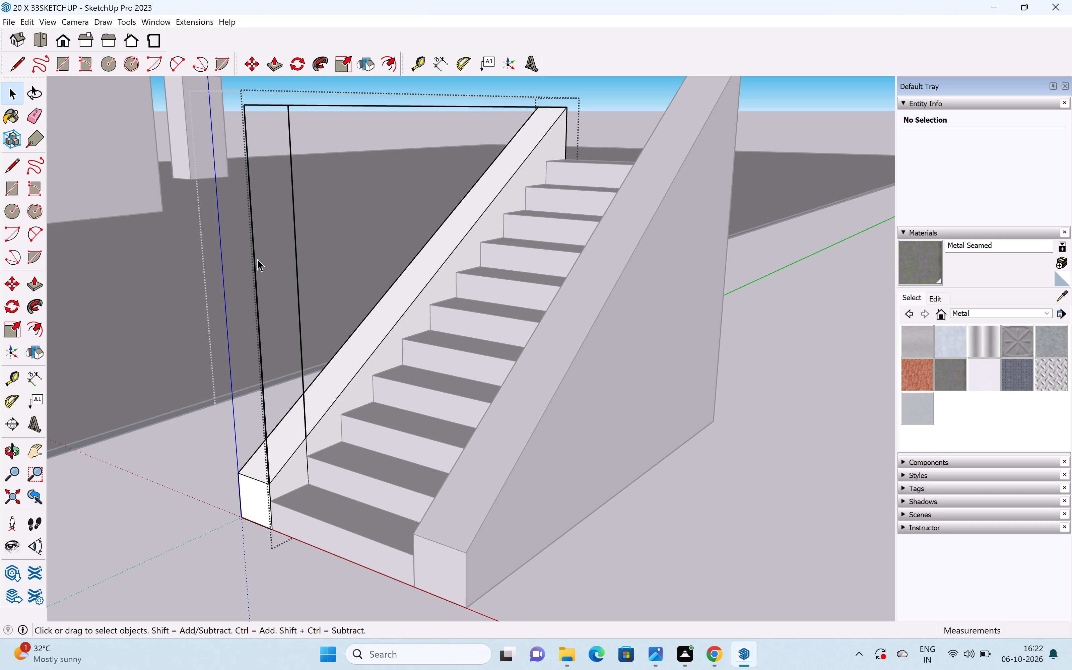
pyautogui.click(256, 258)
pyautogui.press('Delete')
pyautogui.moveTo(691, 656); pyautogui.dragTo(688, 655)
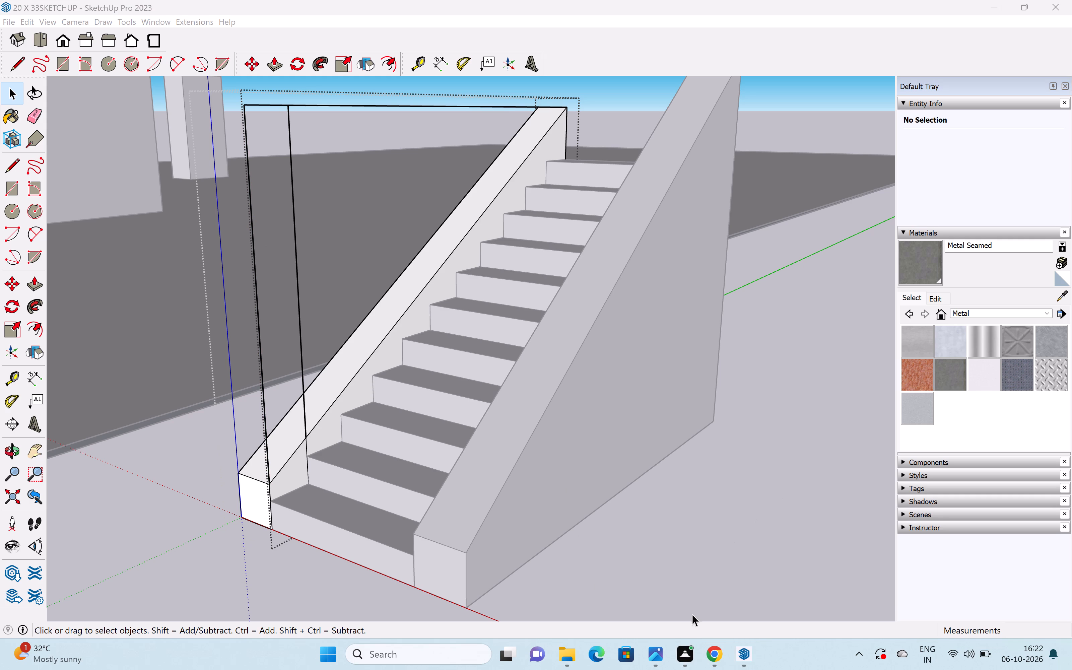
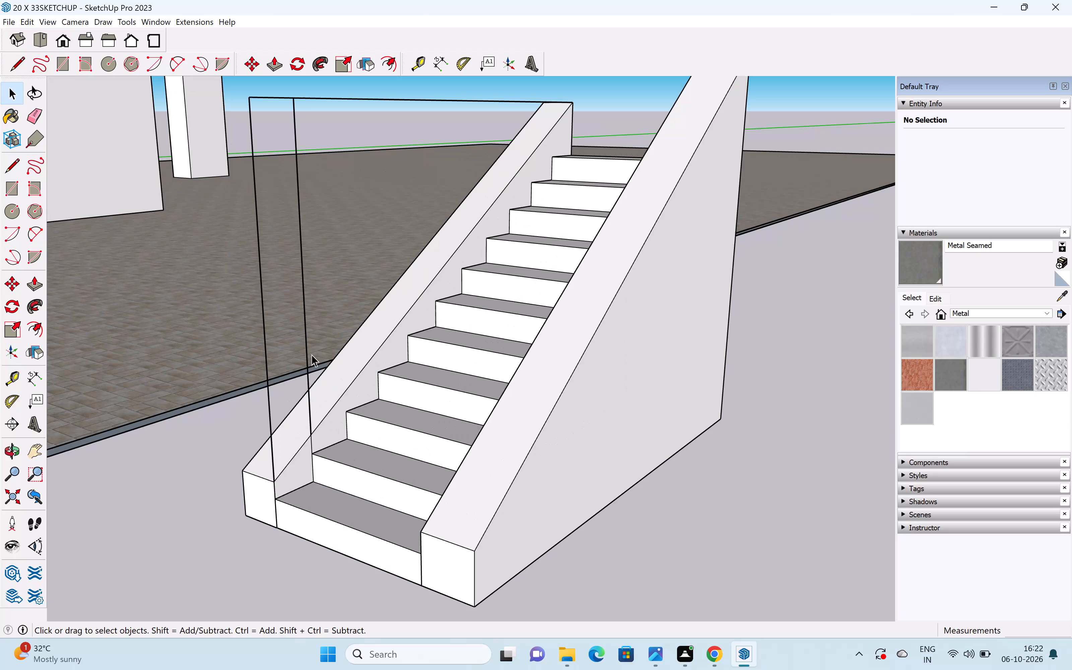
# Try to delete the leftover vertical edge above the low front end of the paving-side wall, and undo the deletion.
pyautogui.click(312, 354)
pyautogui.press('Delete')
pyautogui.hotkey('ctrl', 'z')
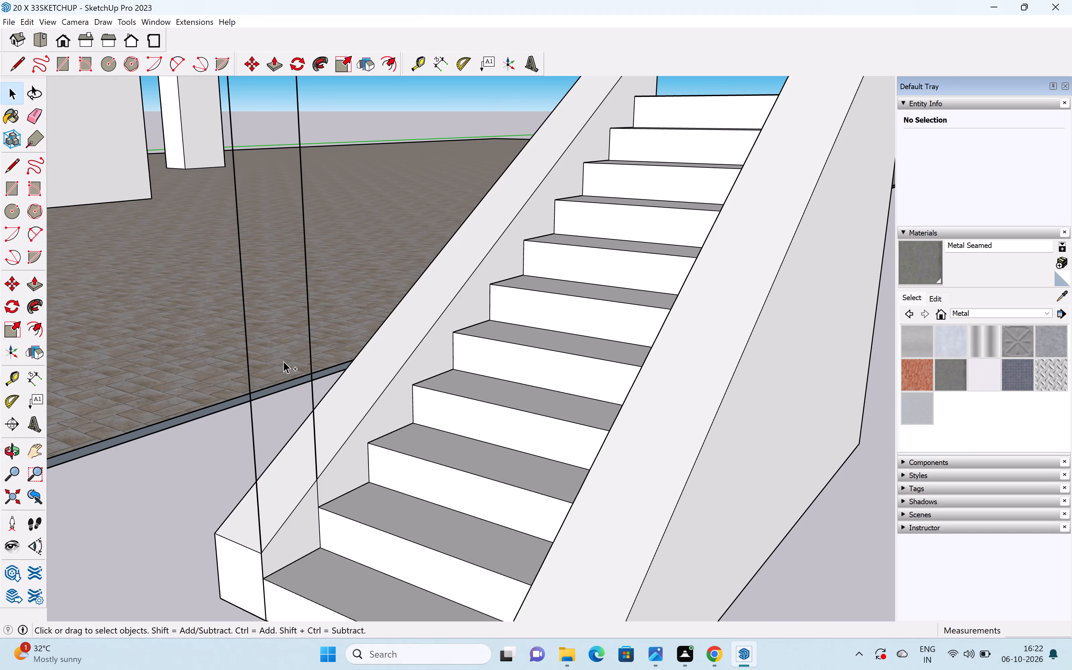
# Inside the paving-side wall group, delete the leftover vertical edges at the front and the long upper edge above the slope.
pyautogui.doubleClick(249, 377)
pyautogui.click(249, 376)
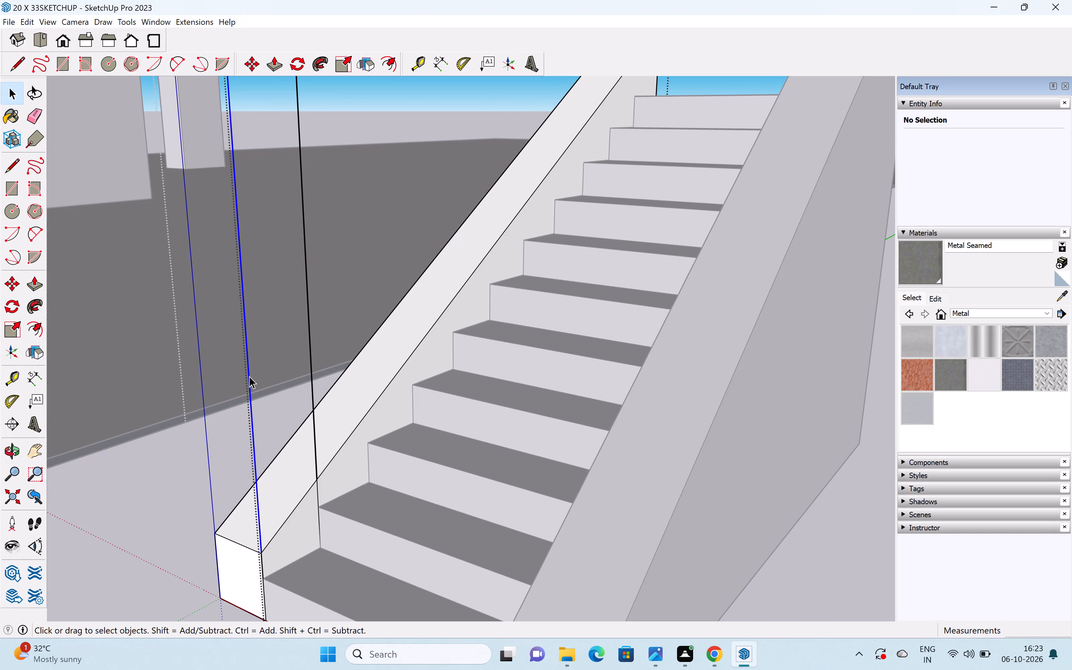
pyautogui.press('Delete')
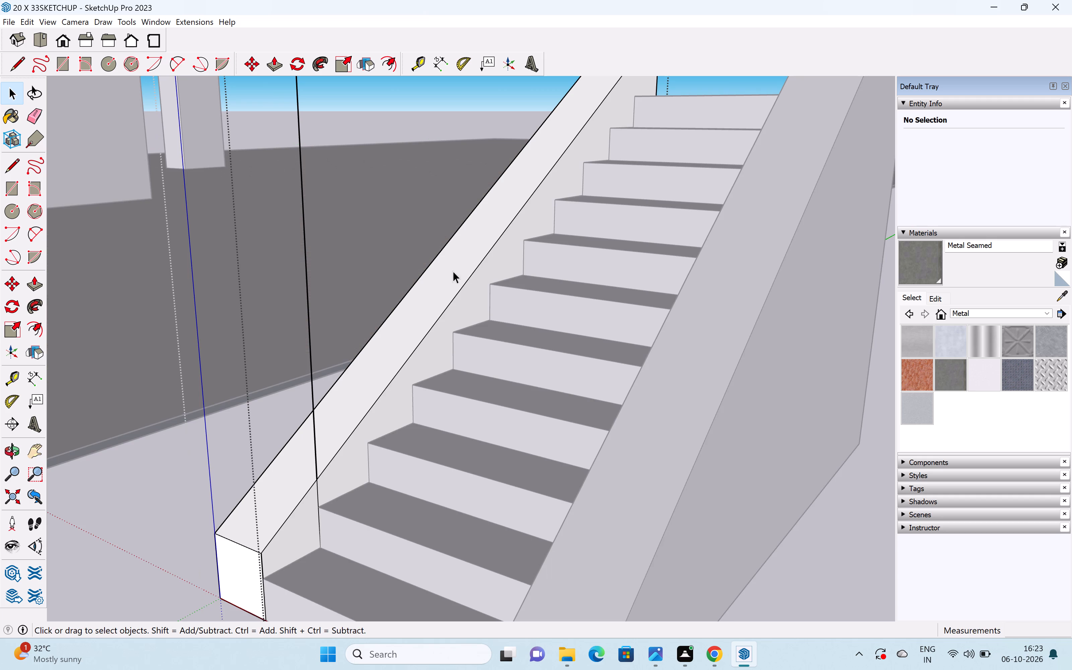
pyautogui.click(310, 313)
pyautogui.press('Delete')
pyautogui.scroll(-10, 320, 306)
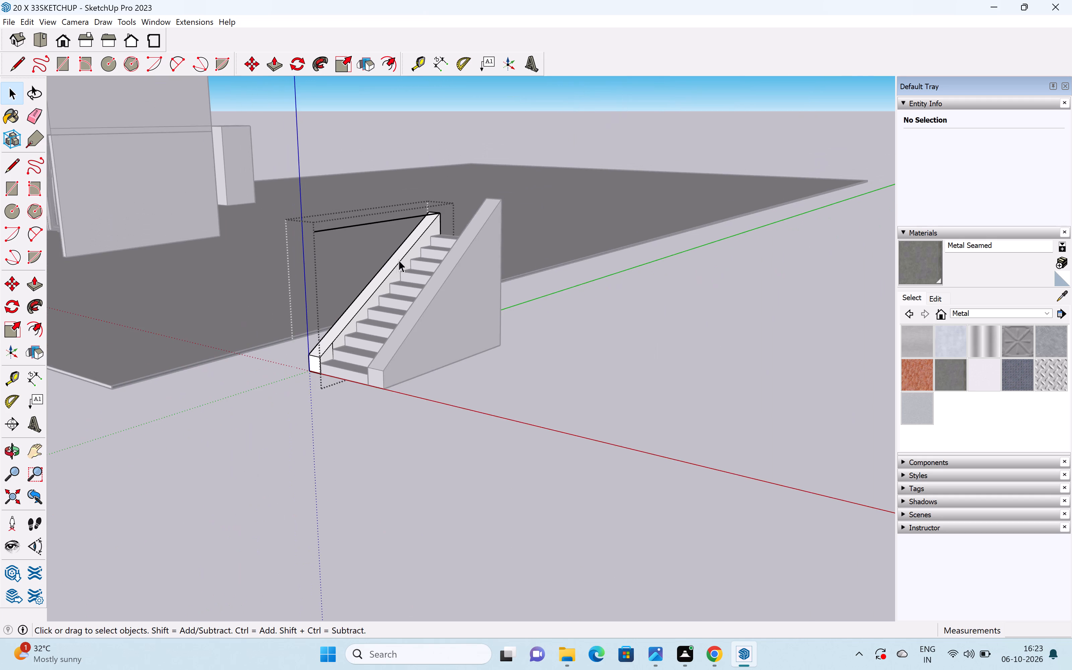
pyautogui.scroll(6, 372, 233)
pyautogui.scroll(-3, 375, 228)
pyautogui.click(380, 216)
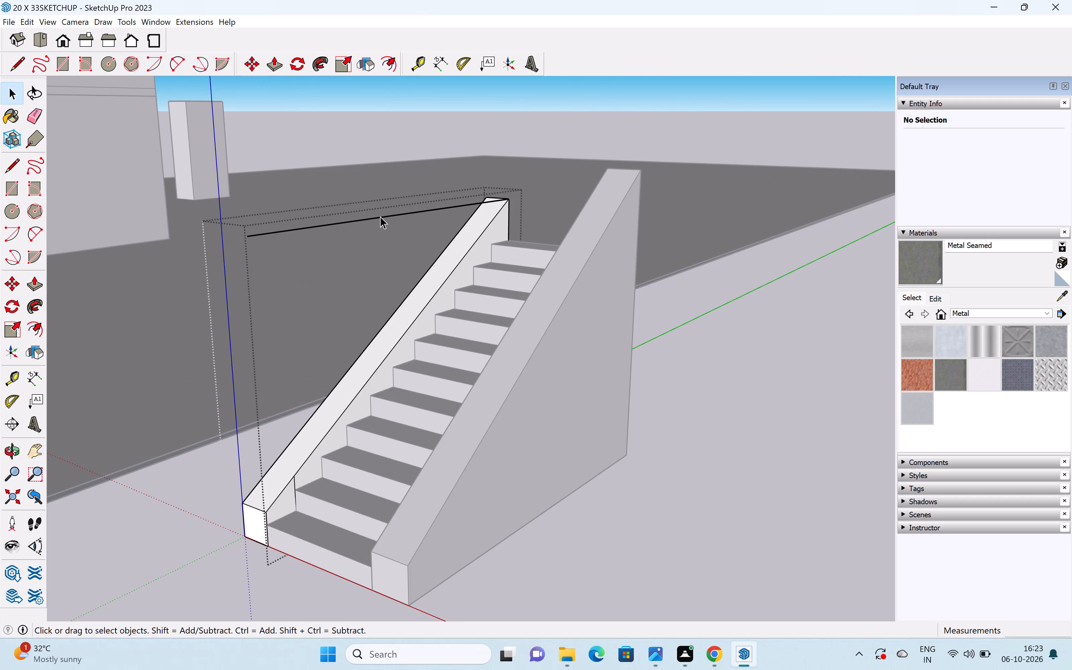
pyautogui.press('Delete')
pyautogui.scroll(-6, 409, 244)
pyautogui.press('space')
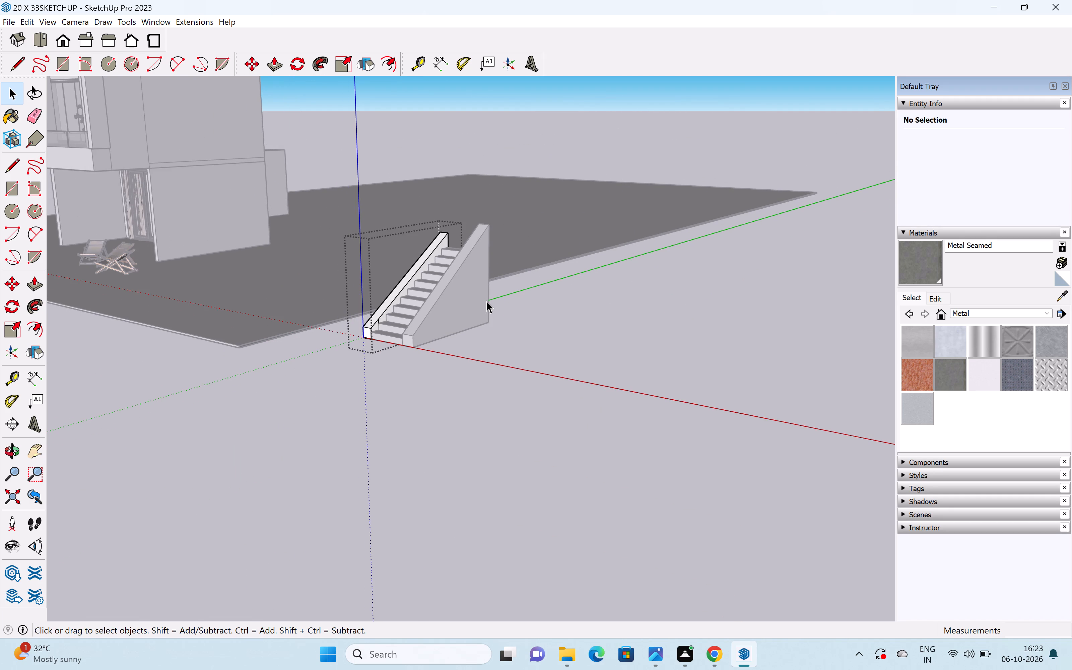
pyautogui.click(492, 304)
# Examine the staircase and both sloping side walls from several sides.
pyautogui.moveTo(407, 307); pyautogui.dragTo(705, 338, button='middle')
pyautogui.scroll(7, 490, 259)
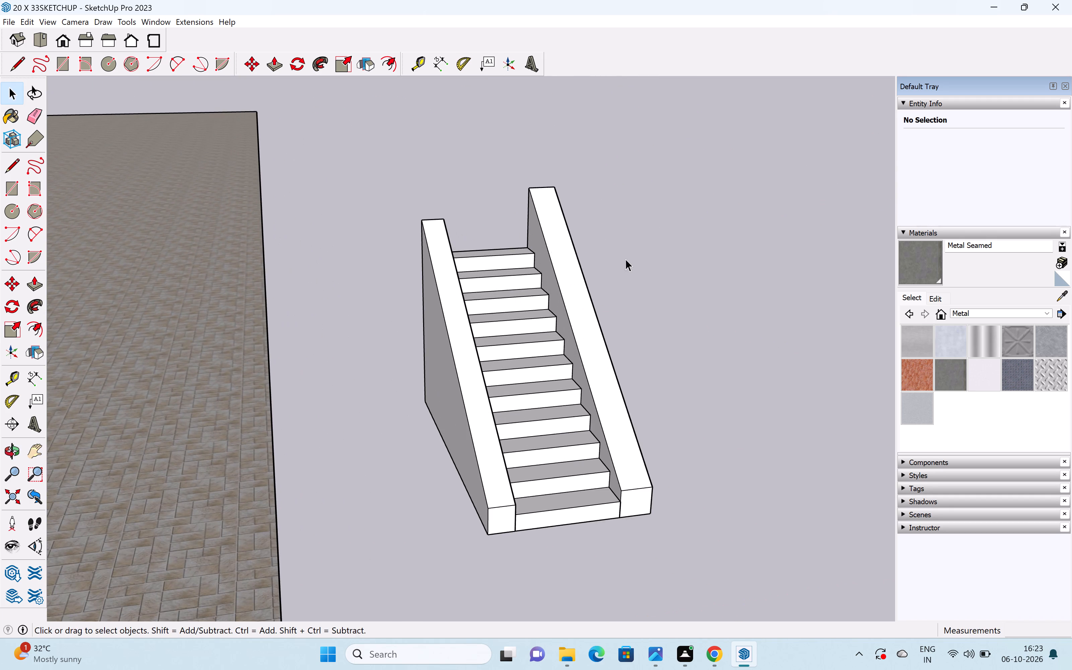
pyautogui.moveTo(625, 258); pyautogui.dragTo(278, 284, button='middle')
pyautogui.moveTo(663, 292); pyautogui.dragTo(240, 343, button='middle')
pyautogui.moveTo(555, 349); pyautogui.dragTo(236, 285, button='middle')
pyautogui.moveTo(416, 325); pyautogui.dragTo(781, 382, button='middle')
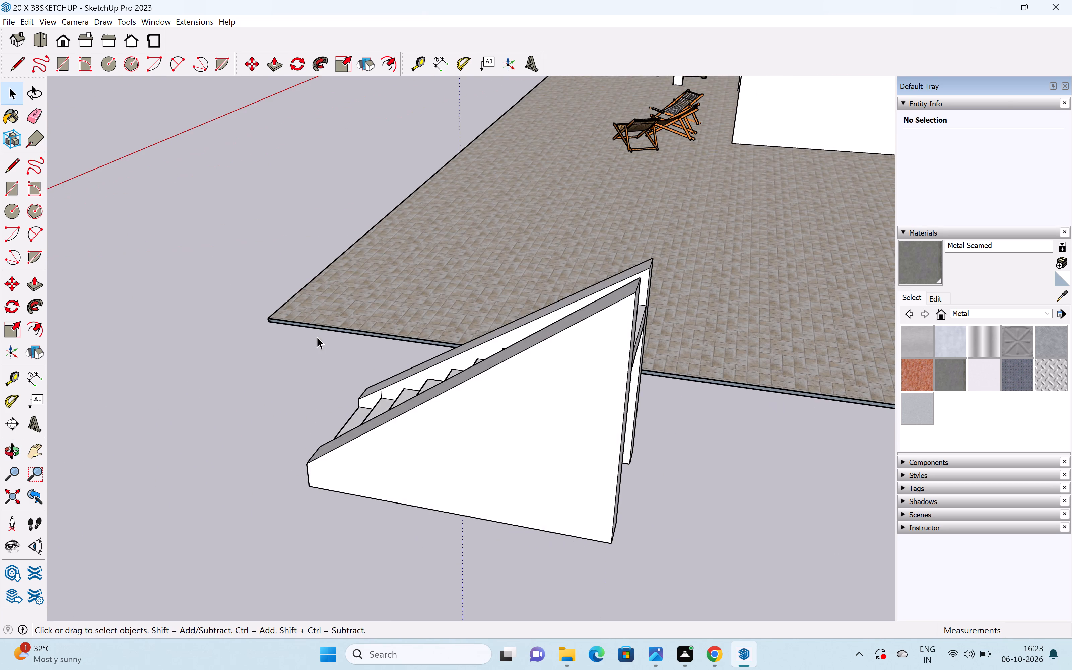
pyautogui.moveTo(336, 340); pyautogui.dragTo(827, 381, button='middle')
pyautogui.scroll(-5, 646, 315)
pyautogui.moveTo(486, 352); pyautogui.dragTo(820, 296, button='middle')
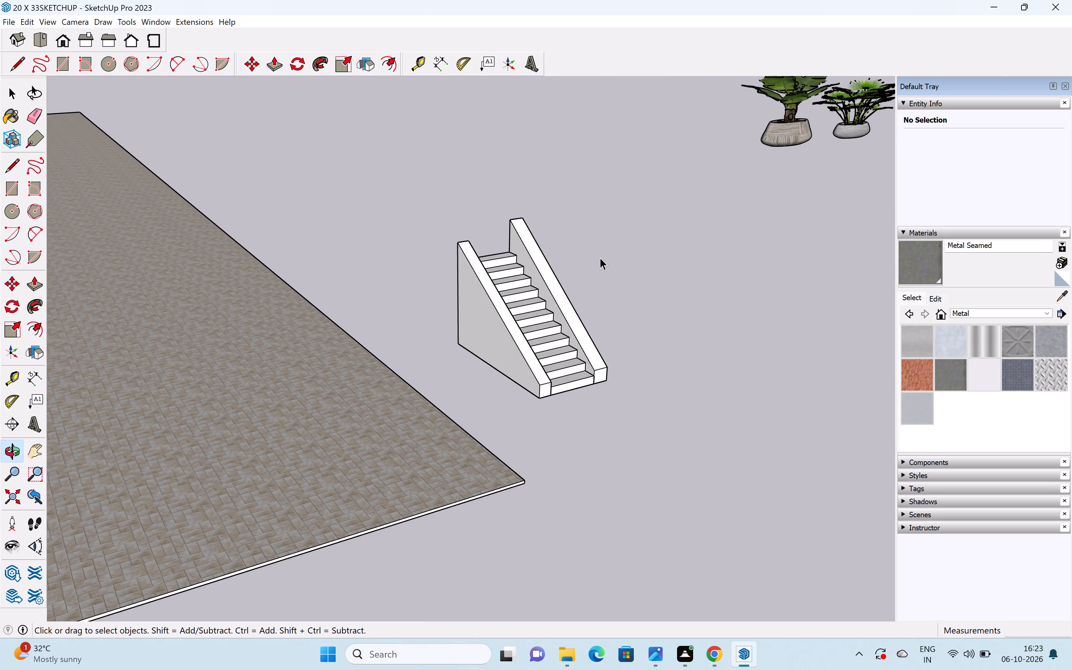
pyautogui.scroll(10, 524, 270)
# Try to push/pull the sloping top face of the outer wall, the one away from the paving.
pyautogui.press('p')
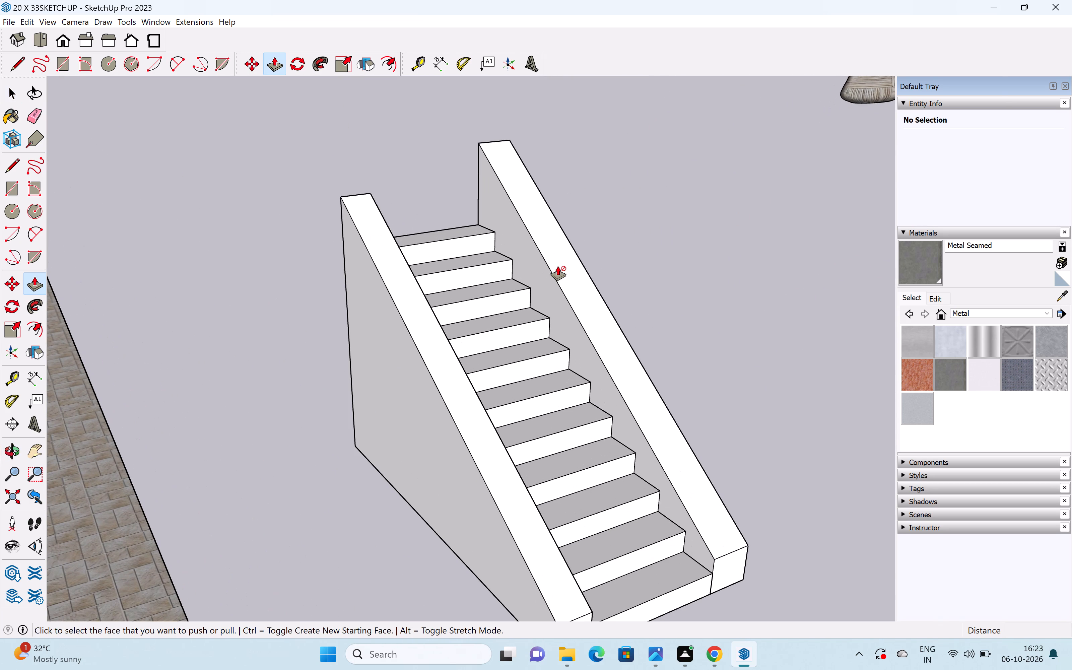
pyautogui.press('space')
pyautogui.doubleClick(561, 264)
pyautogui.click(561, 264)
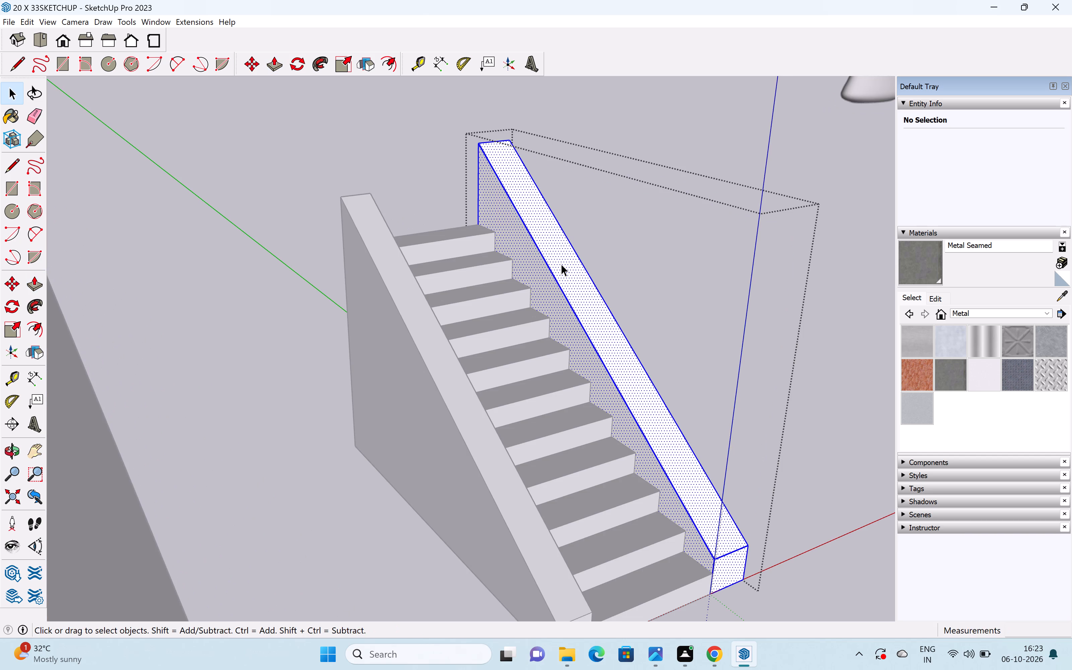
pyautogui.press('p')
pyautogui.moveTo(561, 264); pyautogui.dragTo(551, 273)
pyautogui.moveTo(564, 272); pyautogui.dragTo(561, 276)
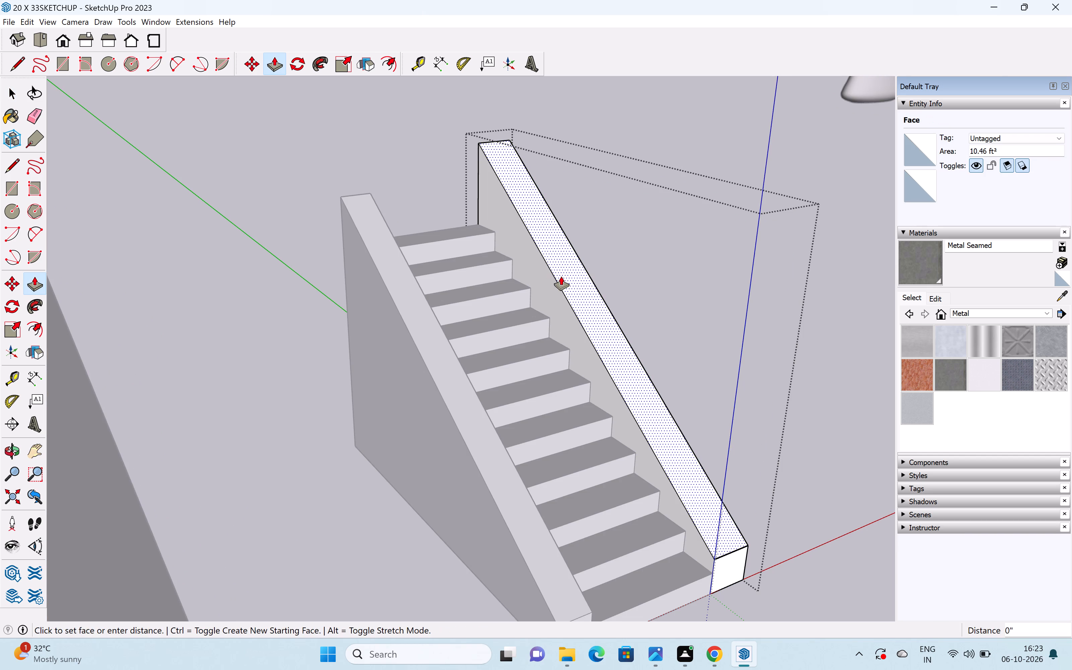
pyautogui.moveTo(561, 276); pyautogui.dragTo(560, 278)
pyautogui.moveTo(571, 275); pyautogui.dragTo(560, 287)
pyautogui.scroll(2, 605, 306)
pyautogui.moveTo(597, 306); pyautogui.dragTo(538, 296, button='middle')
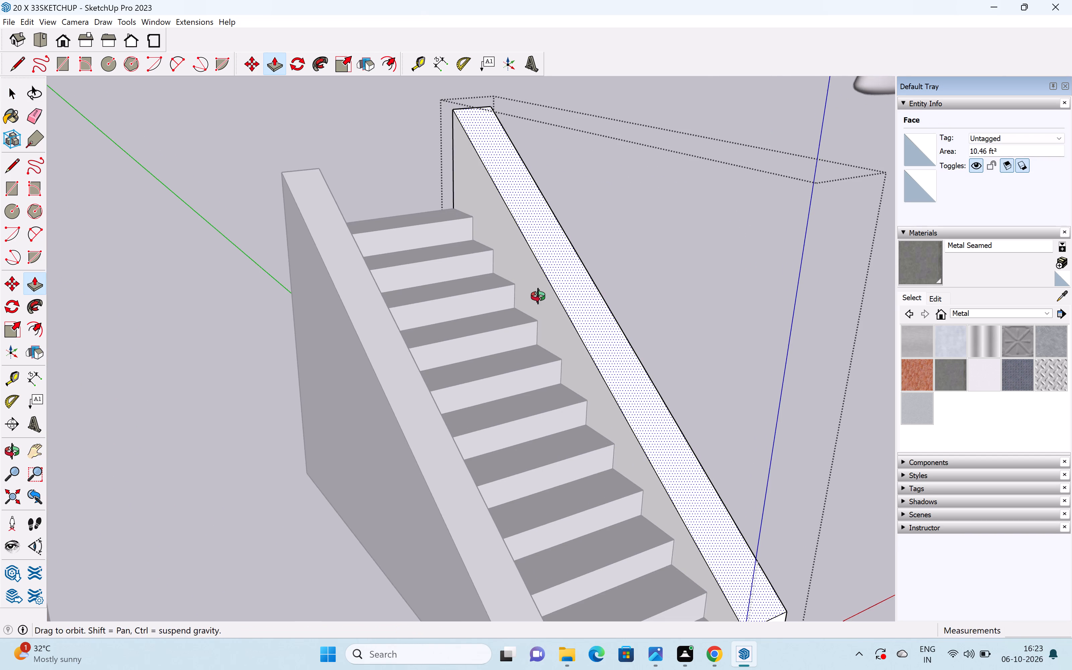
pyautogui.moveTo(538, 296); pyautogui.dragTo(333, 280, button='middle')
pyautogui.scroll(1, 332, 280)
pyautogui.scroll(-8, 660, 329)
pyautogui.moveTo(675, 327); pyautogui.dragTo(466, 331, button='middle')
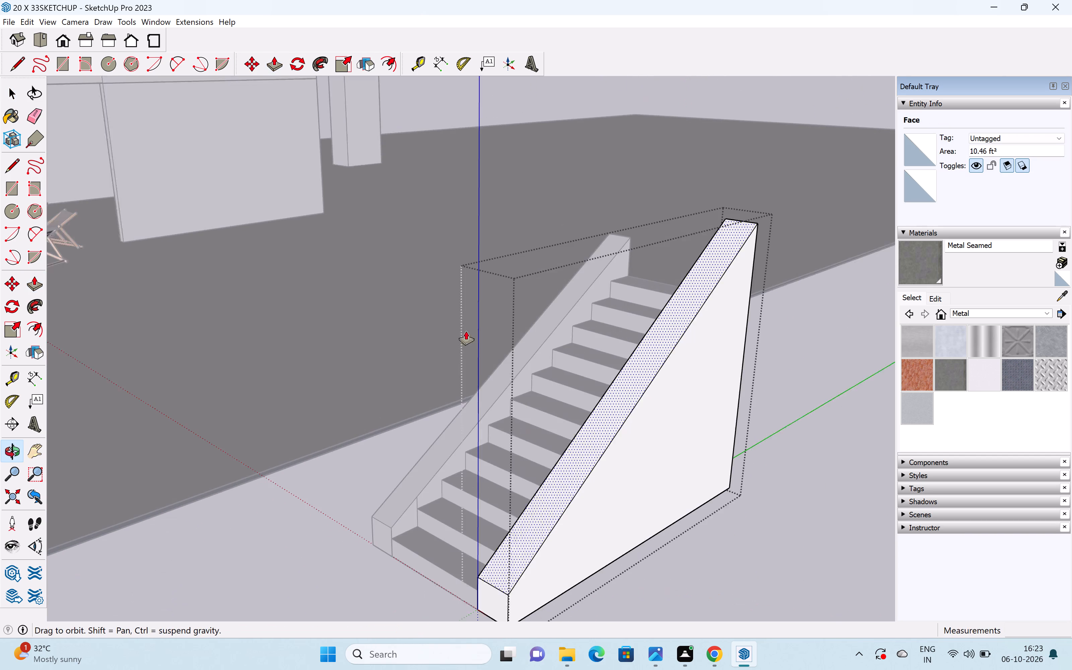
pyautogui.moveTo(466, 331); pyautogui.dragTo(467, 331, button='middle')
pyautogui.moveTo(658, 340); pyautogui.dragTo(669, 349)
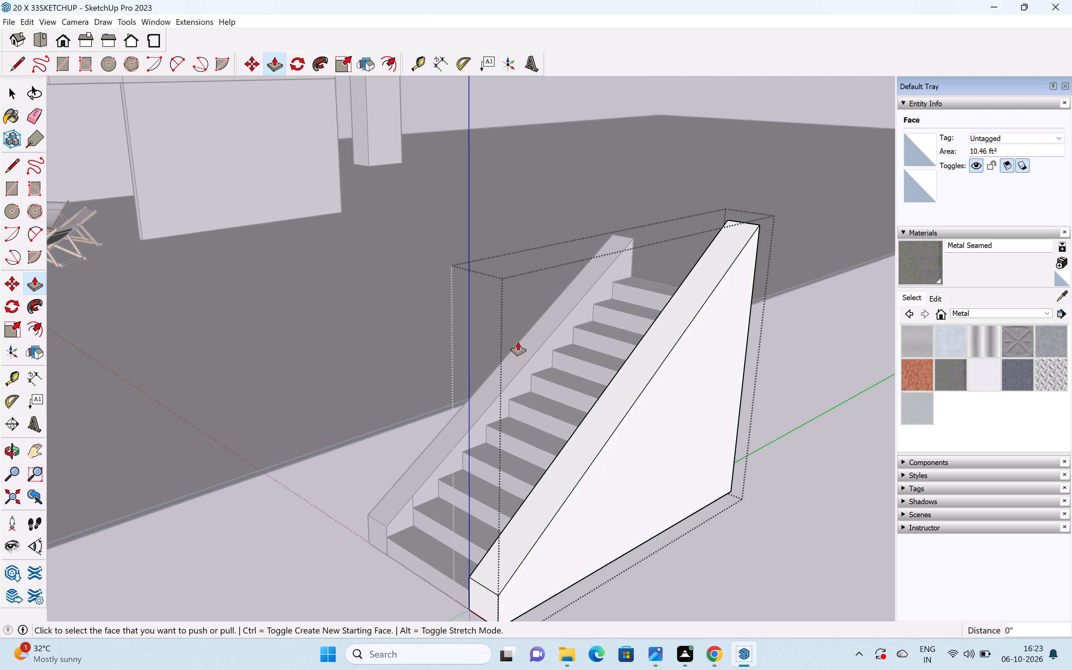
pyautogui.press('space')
# Open the paving-side wall group and push/pull its sloping top face outward by about 5".
pyautogui.click(522, 347)
pyautogui.scroll(1, 529, 353)
pyautogui.doubleClick(523, 350)
pyautogui.scroll(4, 523, 350)
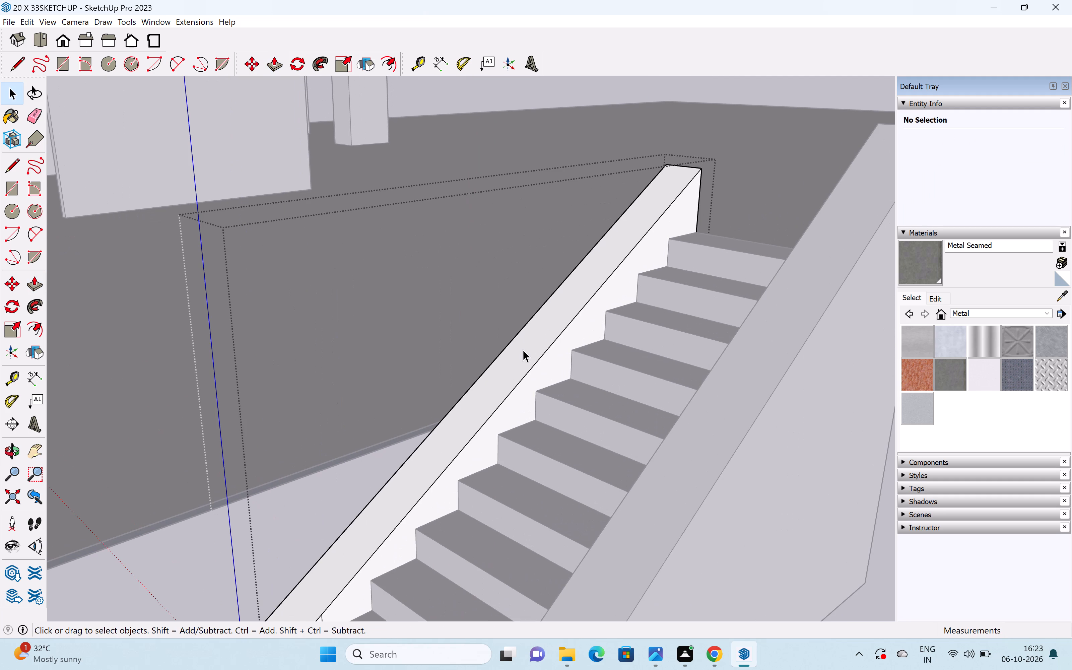
pyautogui.press('p')
pyautogui.moveTo(503, 356); pyautogui.dragTo(485, 343)
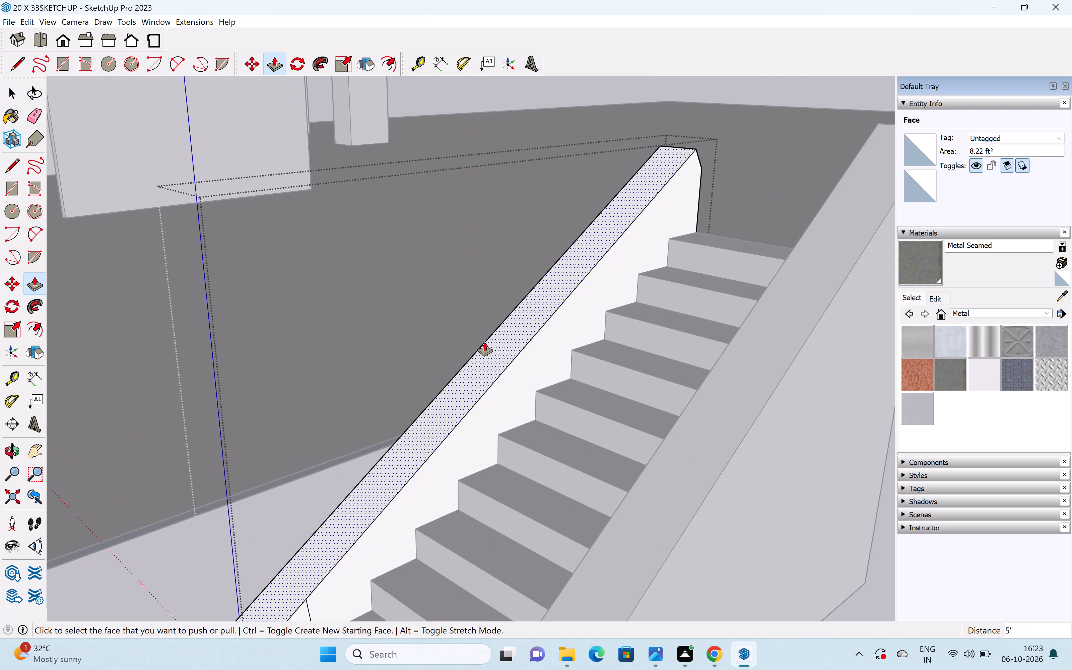
pyautogui.scroll(-11, 521, 339)
pyautogui.moveTo(439, 462); pyautogui.dragTo(835, 408, button='middle')
pyautogui.scroll(3, 563, 461)
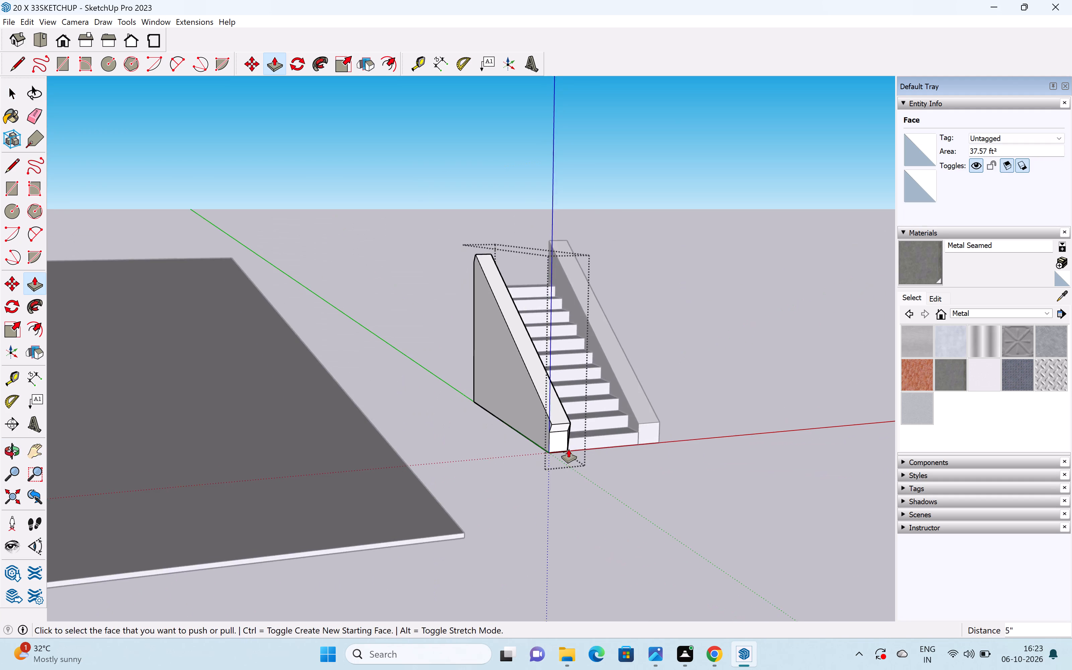
pyautogui.scroll(9, 568, 449)
pyautogui.press('space')
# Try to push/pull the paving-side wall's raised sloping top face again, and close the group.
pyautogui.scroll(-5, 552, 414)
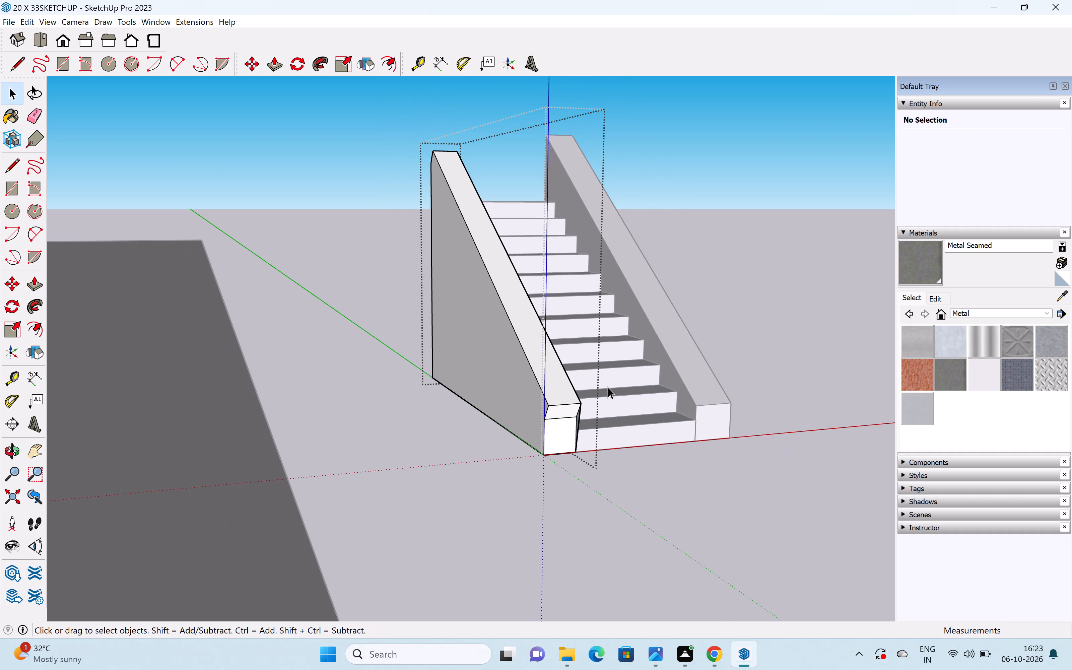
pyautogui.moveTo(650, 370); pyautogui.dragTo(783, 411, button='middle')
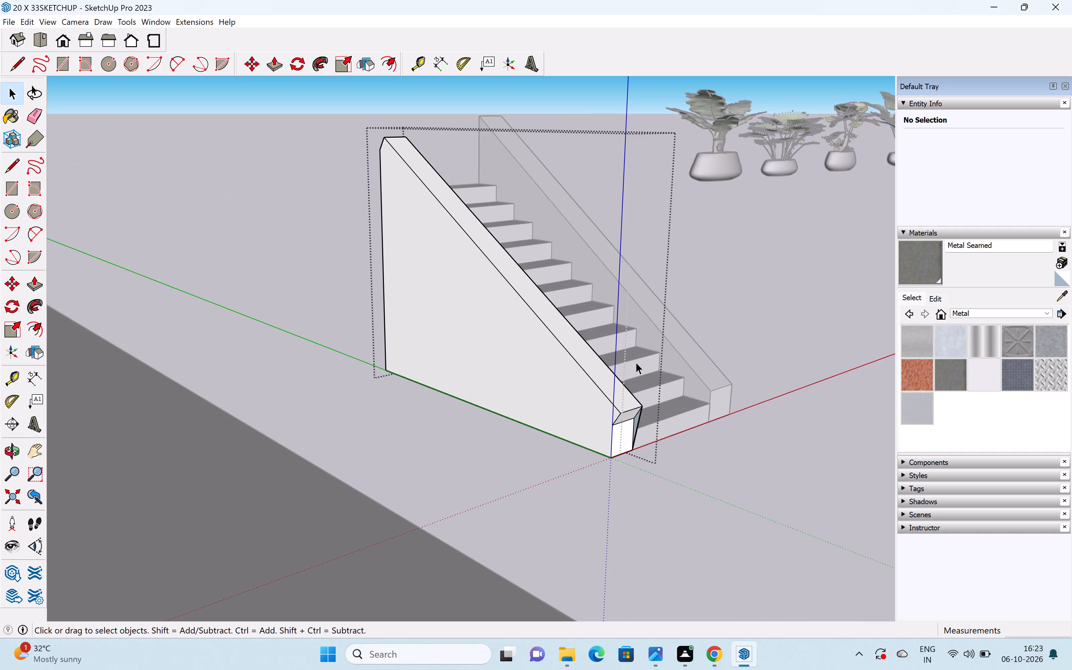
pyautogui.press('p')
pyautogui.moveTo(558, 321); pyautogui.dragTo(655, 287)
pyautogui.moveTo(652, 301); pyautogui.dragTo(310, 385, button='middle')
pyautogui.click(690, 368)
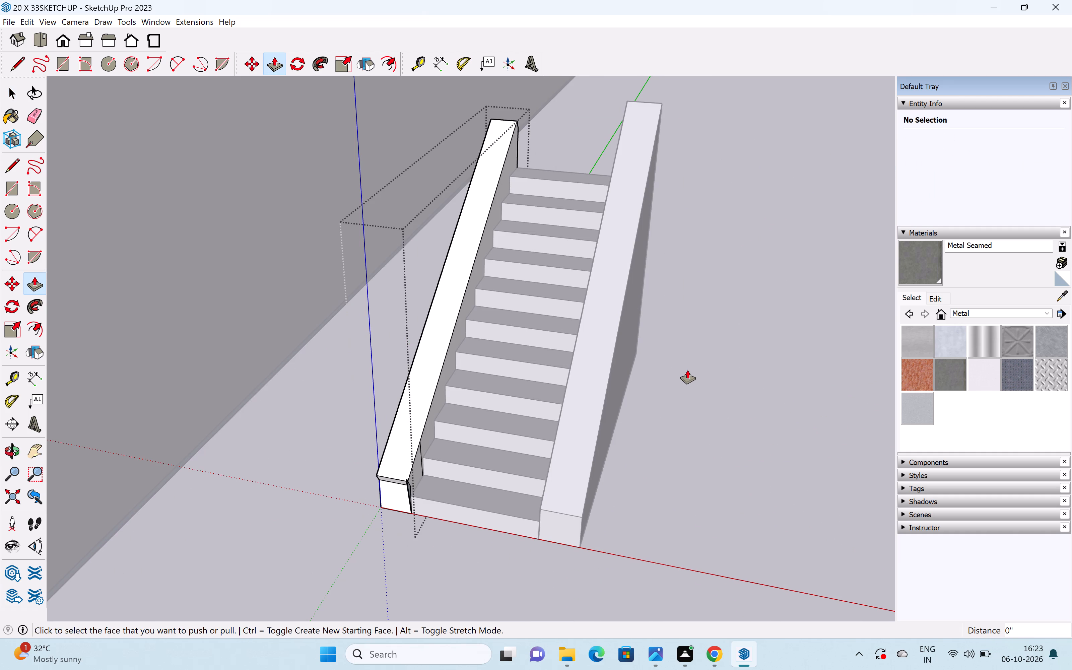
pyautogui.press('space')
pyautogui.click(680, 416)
# Delete the stray sliver face and its leftover edges at the low front end of the paving-side wall.
pyautogui.moveTo(518, 467); pyautogui.dragTo(707, 331, button='middle')
pyautogui.scroll(1, 707, 331)
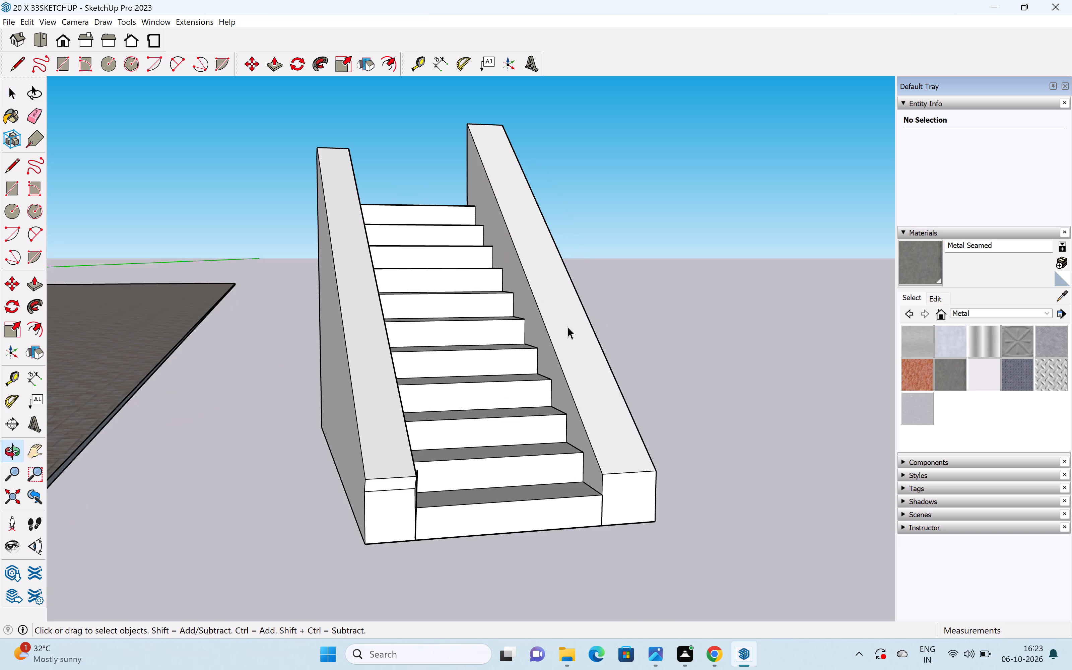
pyautogui.moveTo(542, 256); pyautogui.dragTo(333, 276, button='middle')
pyautogui.moveTo(331, 328); pyautogui.dragTo(543, 283, button='middle')
pyautogui.scroll(7, 335, 483)
pyautogui.moveTo(447, 473); pyautogui.dragTo(577, 439, button='middle')
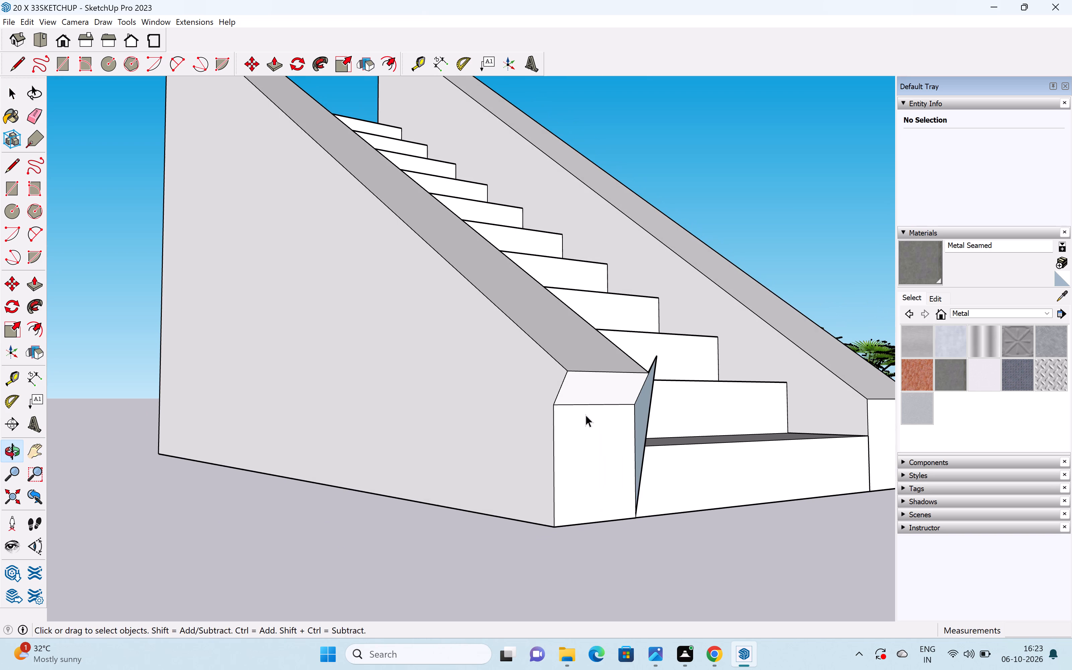
pyautogui.click(648, 426)
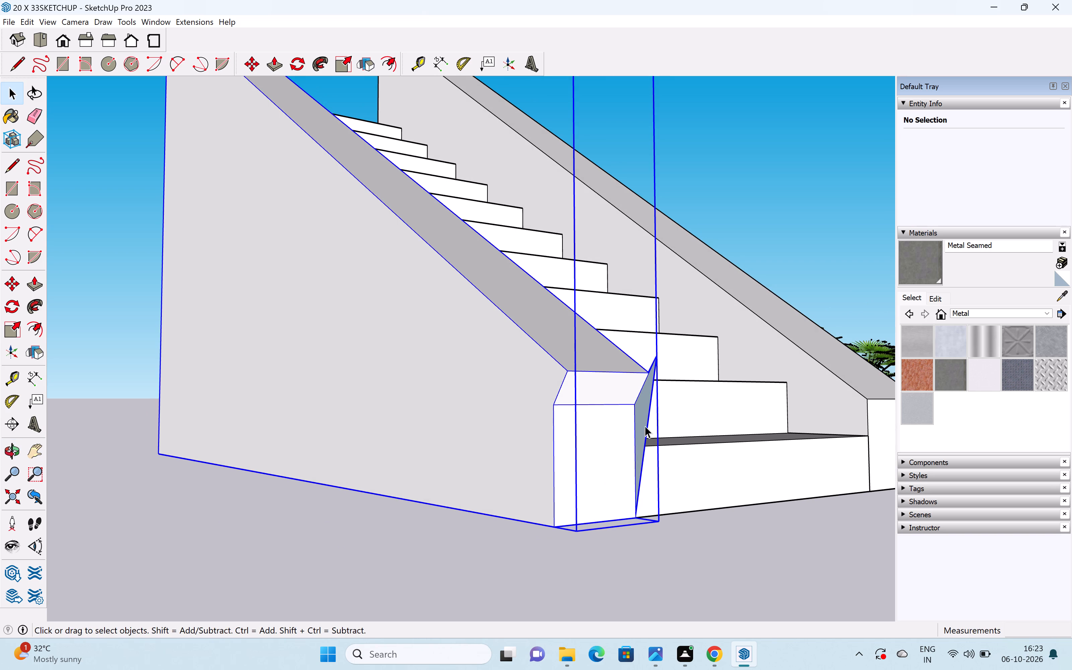
pyautogui.doubleClick(634, 426)
pyautogui.click(641, 432)
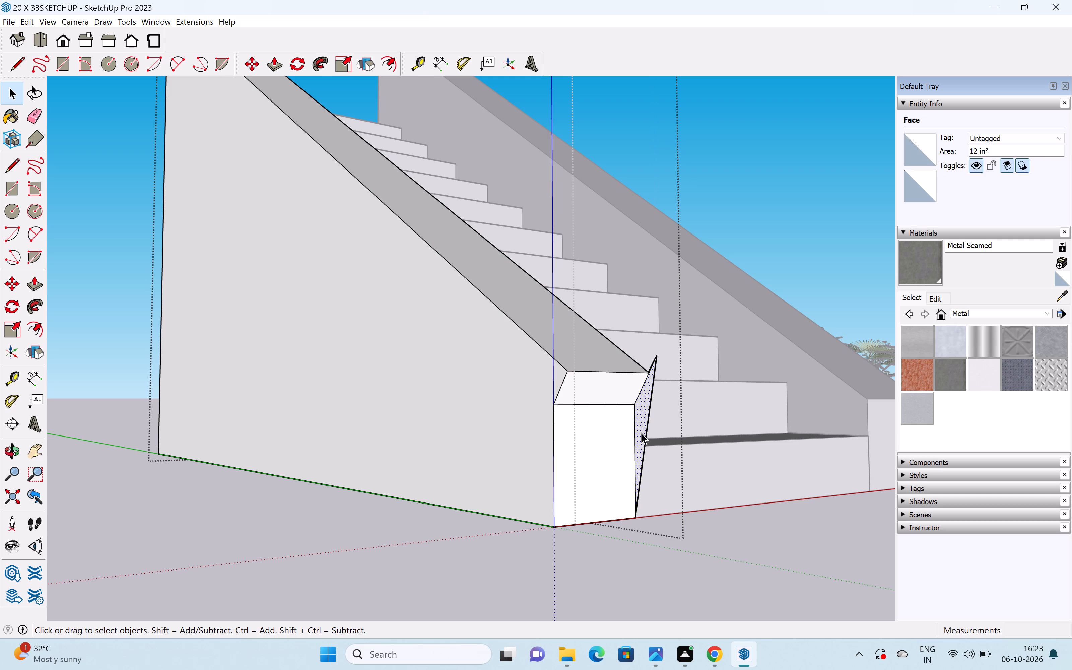
pyautogui.press('Delete')
pyautogui.click(648, 435)
pyautogui.press('Delete')
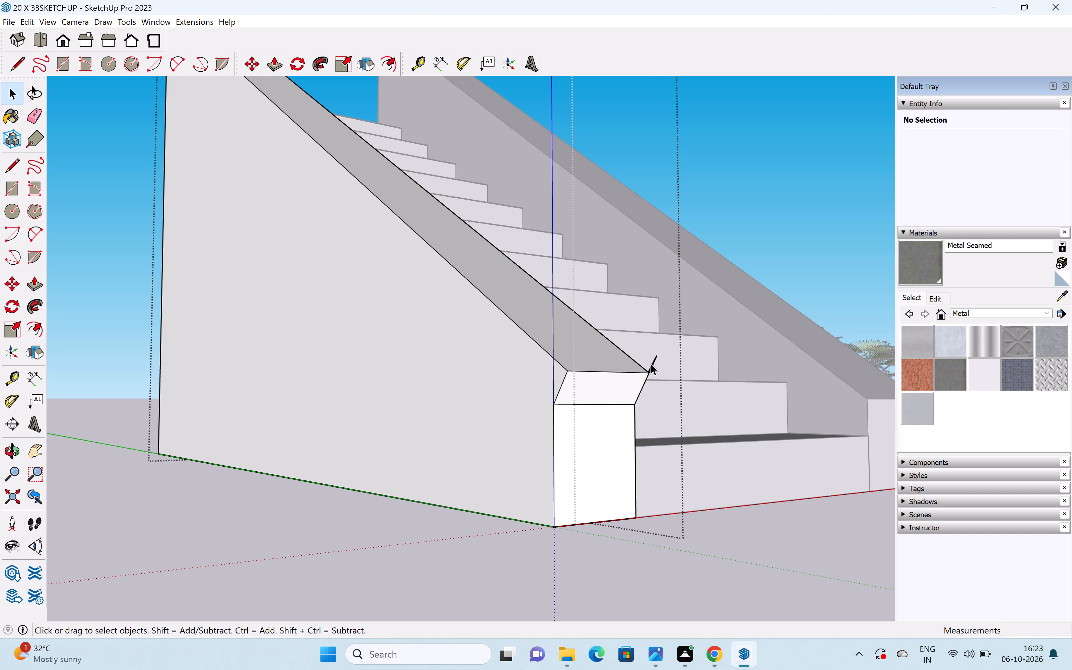
pyautogui.click(654, 363)
pyautogui.press('Delete')
pyautogui.moveTo(655, 361); pyautogui.dragTo(343, 409, button='middle')
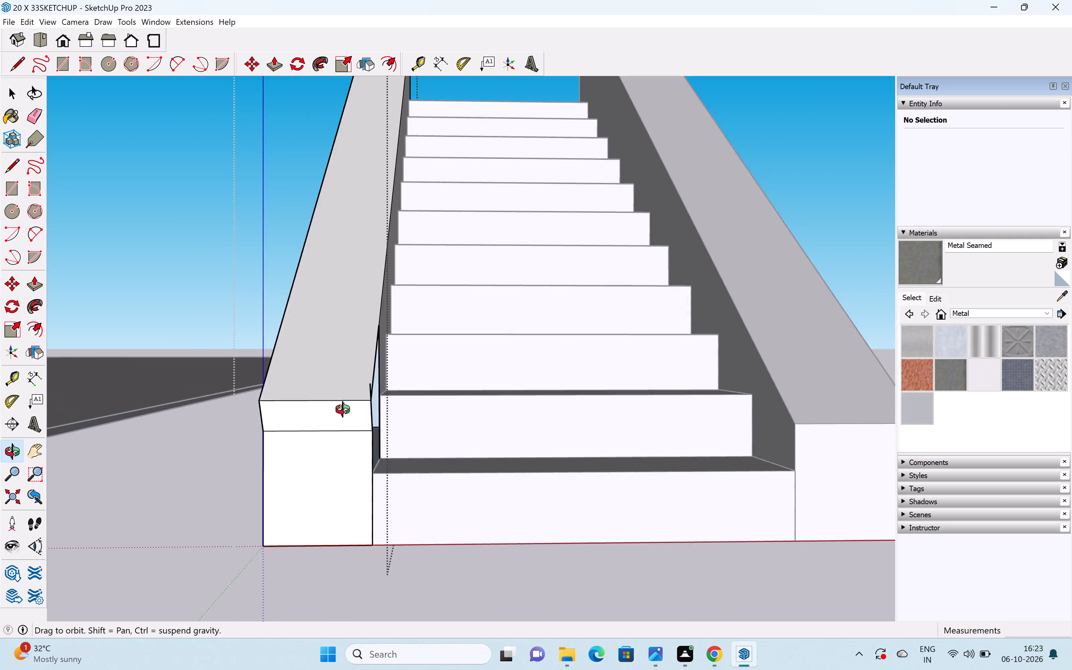
pyautogui.moveTo(343, 409); pyautogui.dragTo(124, 449, button='middle')
pyautogui.scroll(5, 125, 414)
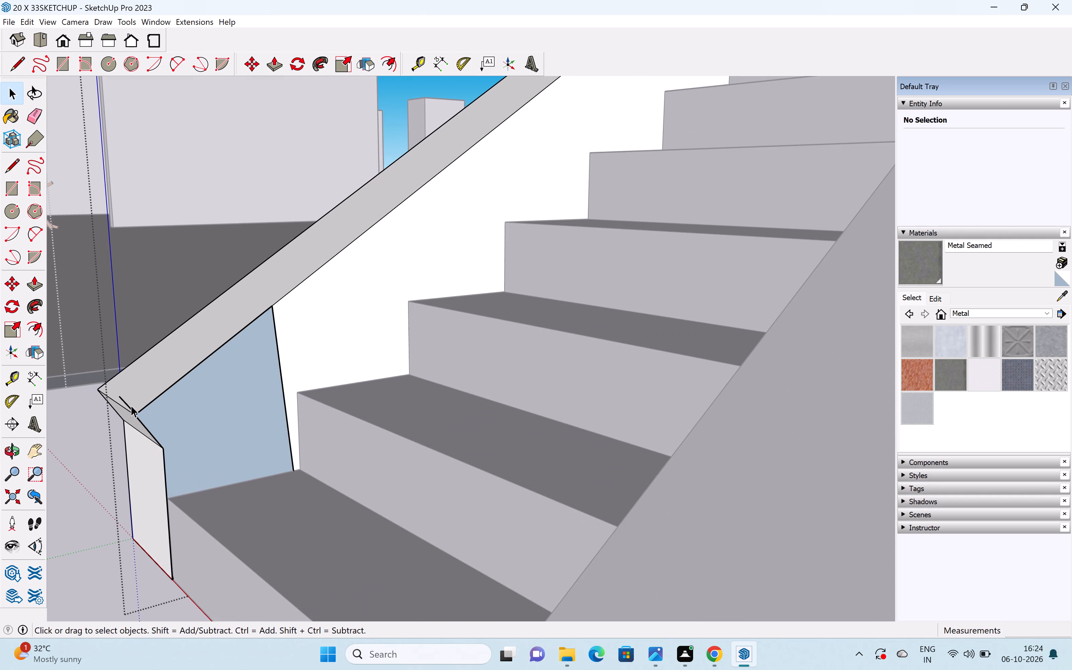
pyautogui.click(130, 405)
pyautogui.press('Delete')
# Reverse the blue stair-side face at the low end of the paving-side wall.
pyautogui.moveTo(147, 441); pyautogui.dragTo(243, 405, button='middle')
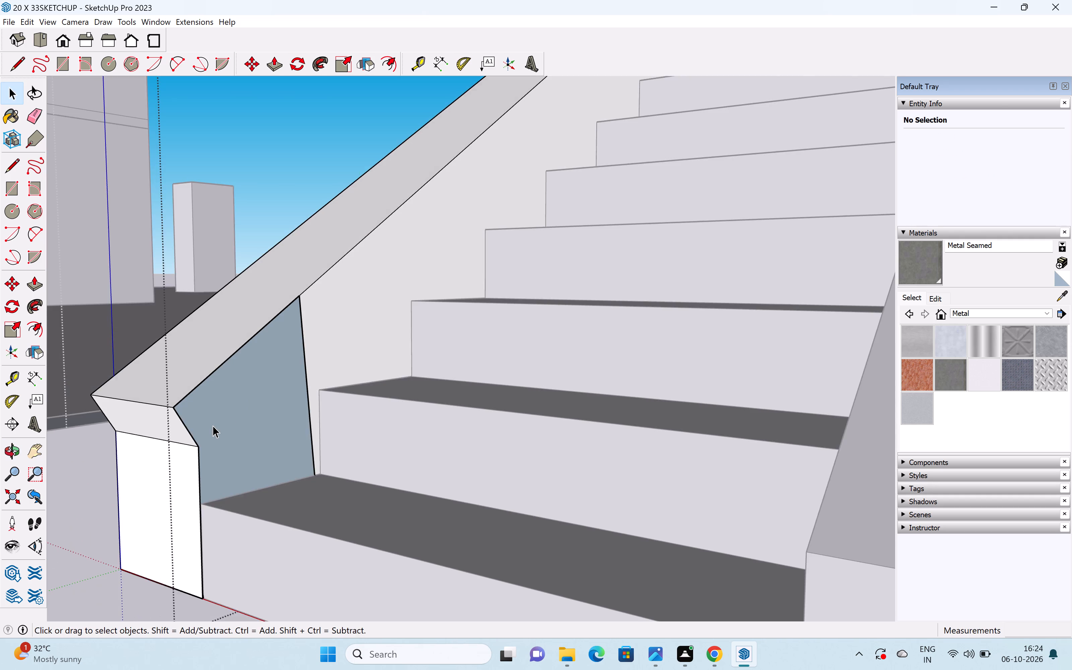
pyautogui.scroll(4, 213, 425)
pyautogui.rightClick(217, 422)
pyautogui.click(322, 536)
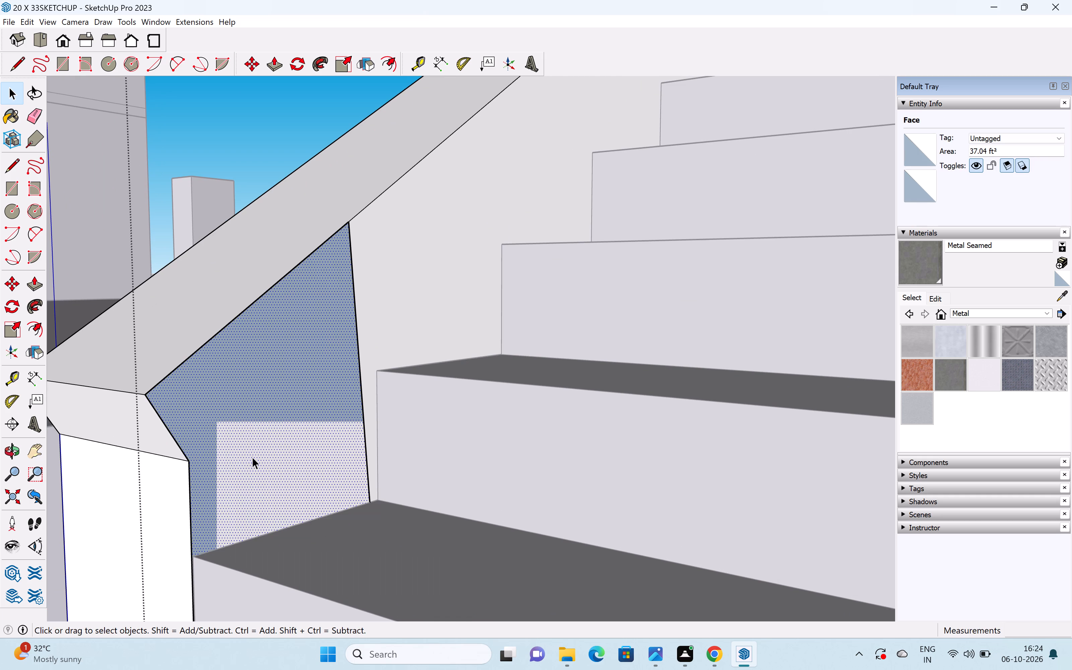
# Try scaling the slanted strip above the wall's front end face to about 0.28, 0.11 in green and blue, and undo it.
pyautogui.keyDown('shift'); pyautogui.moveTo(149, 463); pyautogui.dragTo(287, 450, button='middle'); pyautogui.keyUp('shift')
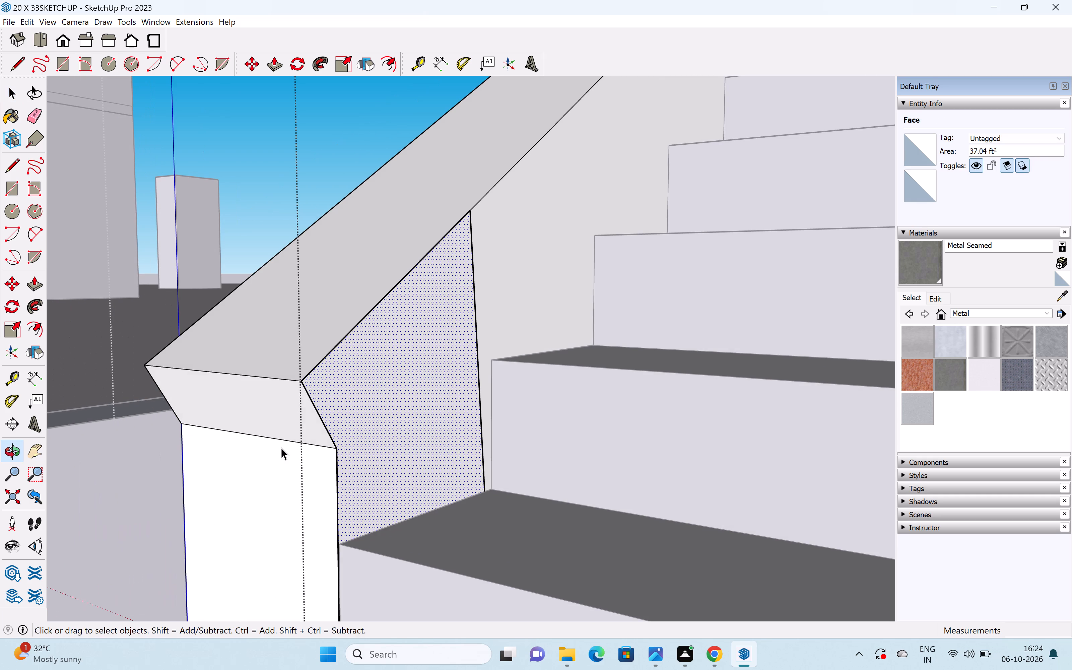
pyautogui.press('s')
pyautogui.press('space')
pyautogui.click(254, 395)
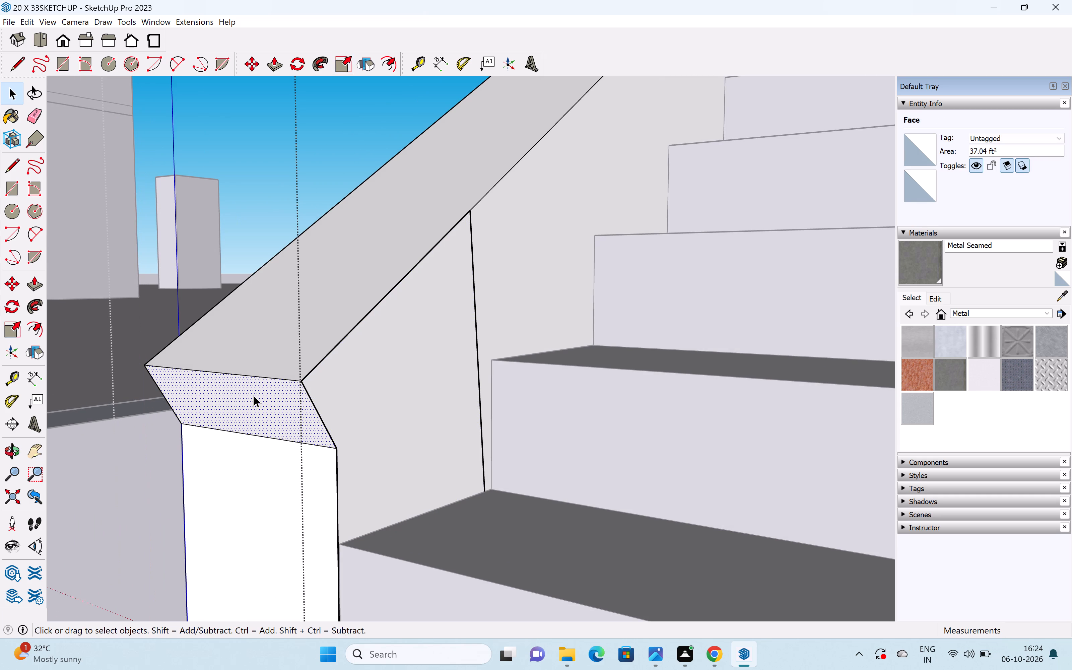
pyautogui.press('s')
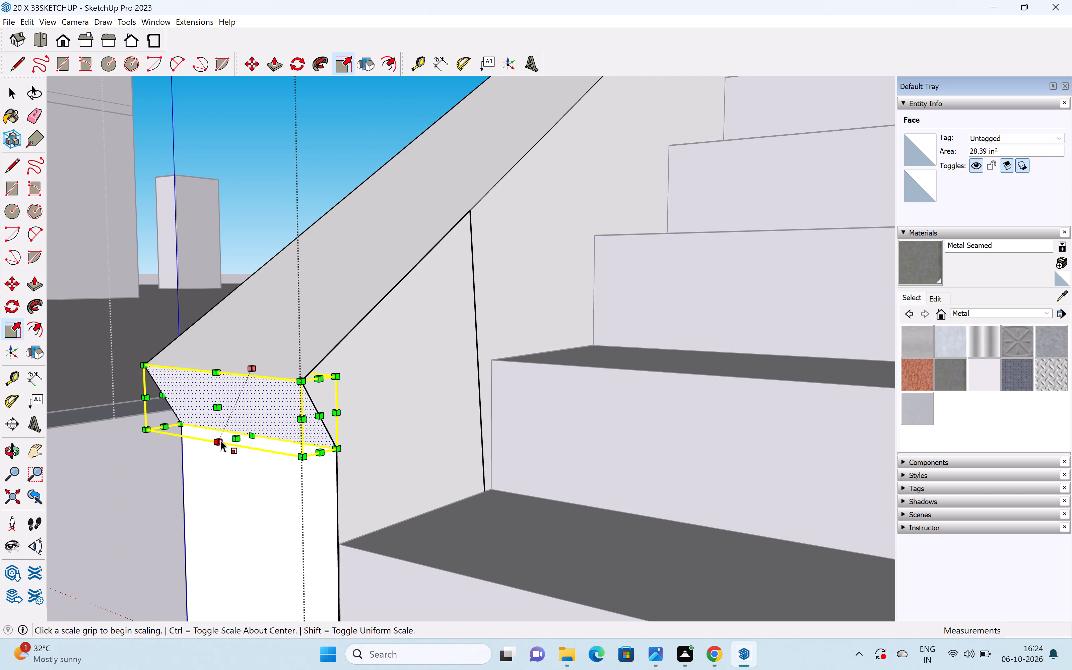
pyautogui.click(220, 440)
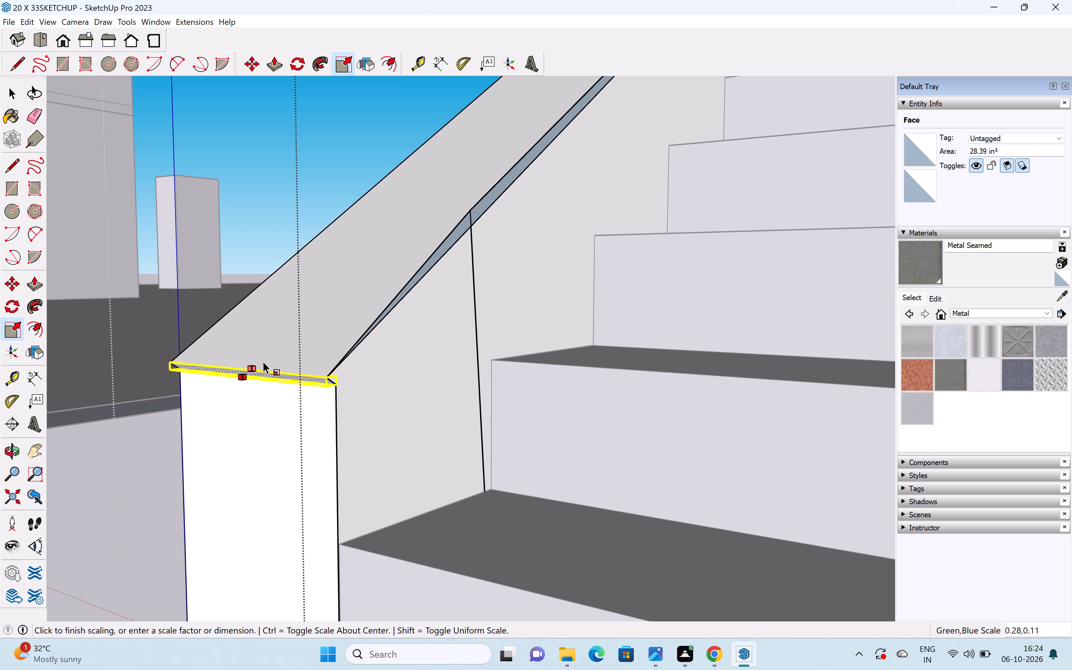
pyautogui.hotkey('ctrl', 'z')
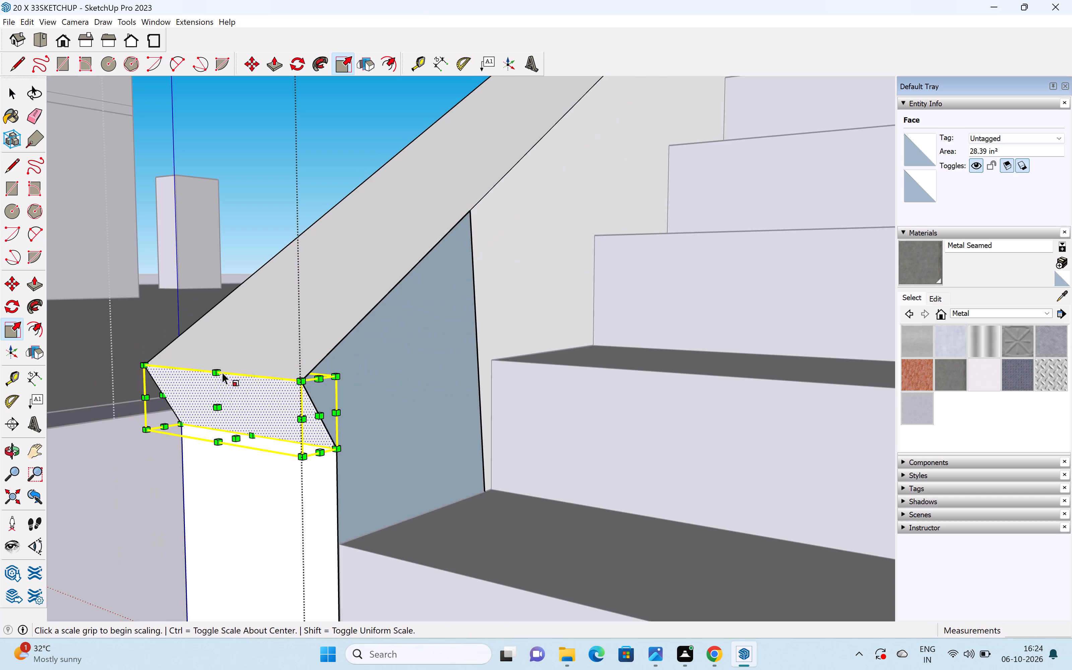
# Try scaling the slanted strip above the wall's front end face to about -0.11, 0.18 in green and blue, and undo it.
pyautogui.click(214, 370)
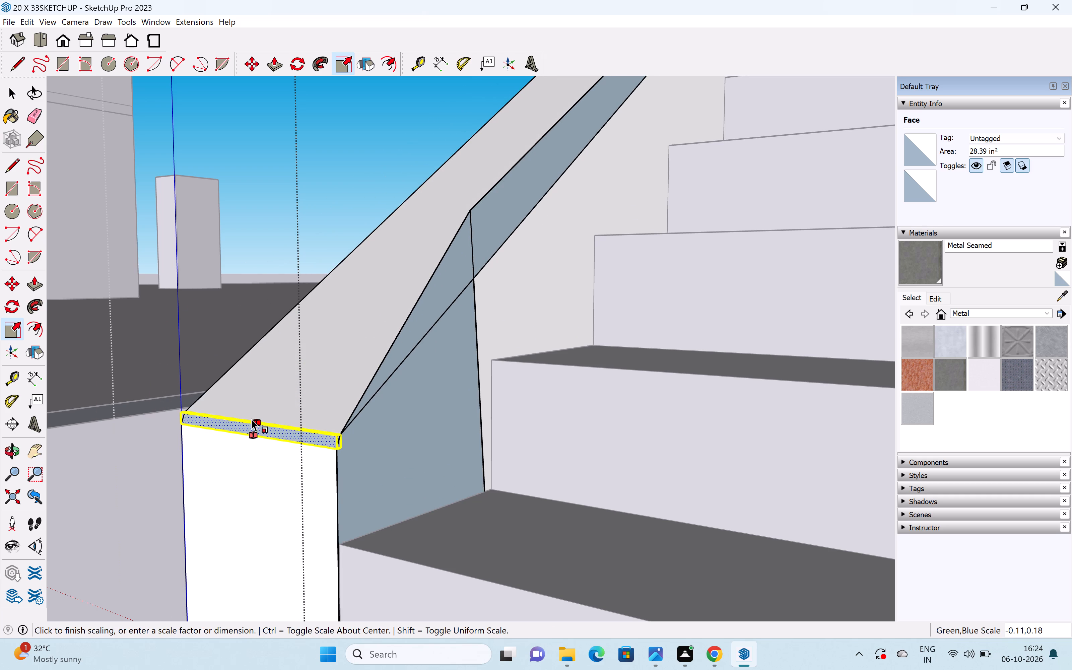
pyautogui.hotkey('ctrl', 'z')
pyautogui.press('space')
# Reverse the blue stair-side face of the paving-side wall inside its group.
pyautogui.scroll(-4, 346, 432)
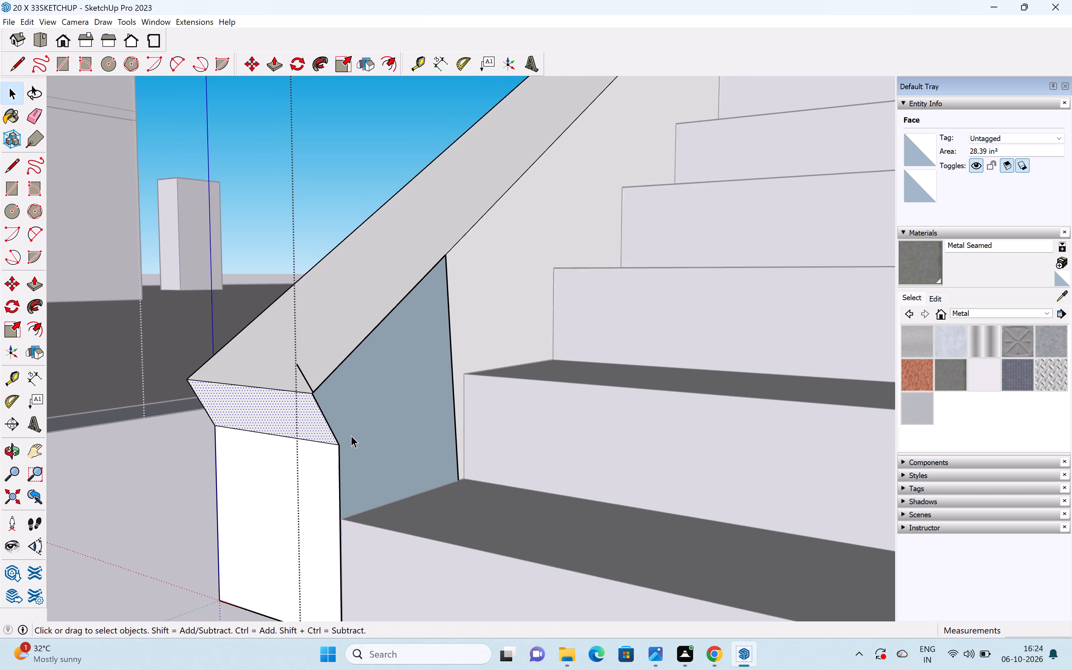
pyautogui.scroll(-2, 351, 435)
pyautogui.click(187, 483)
pyautogui.scroll(5, 343, 434)
pyautogui.rightClick(358, 425)
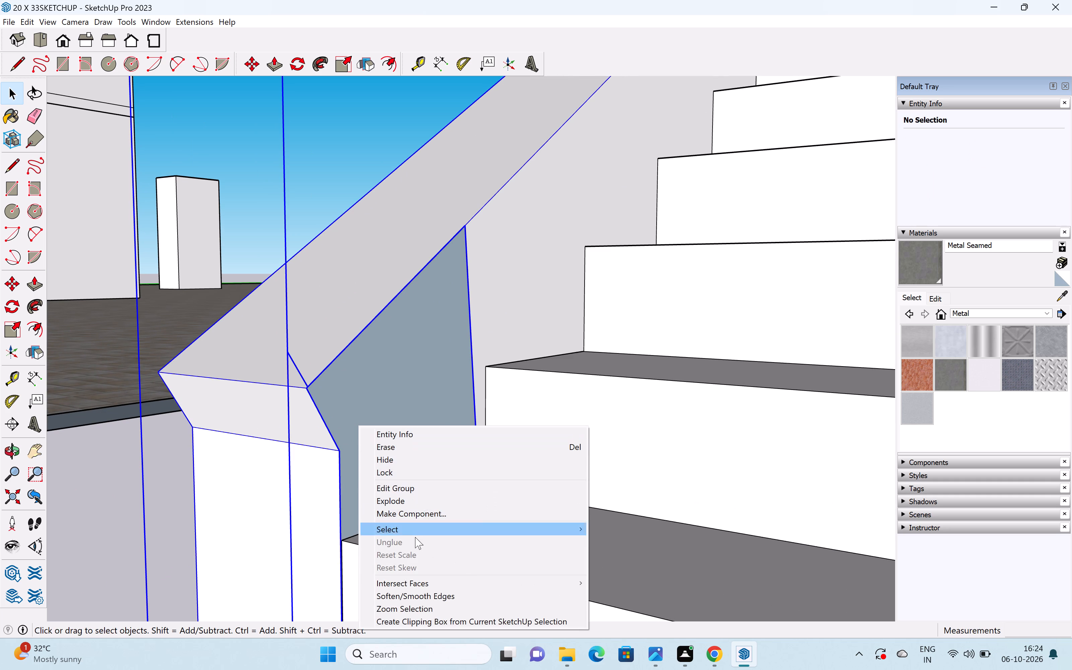
pyautogui.click(114, 532)
pyautogui.doubleClick(439, 442)
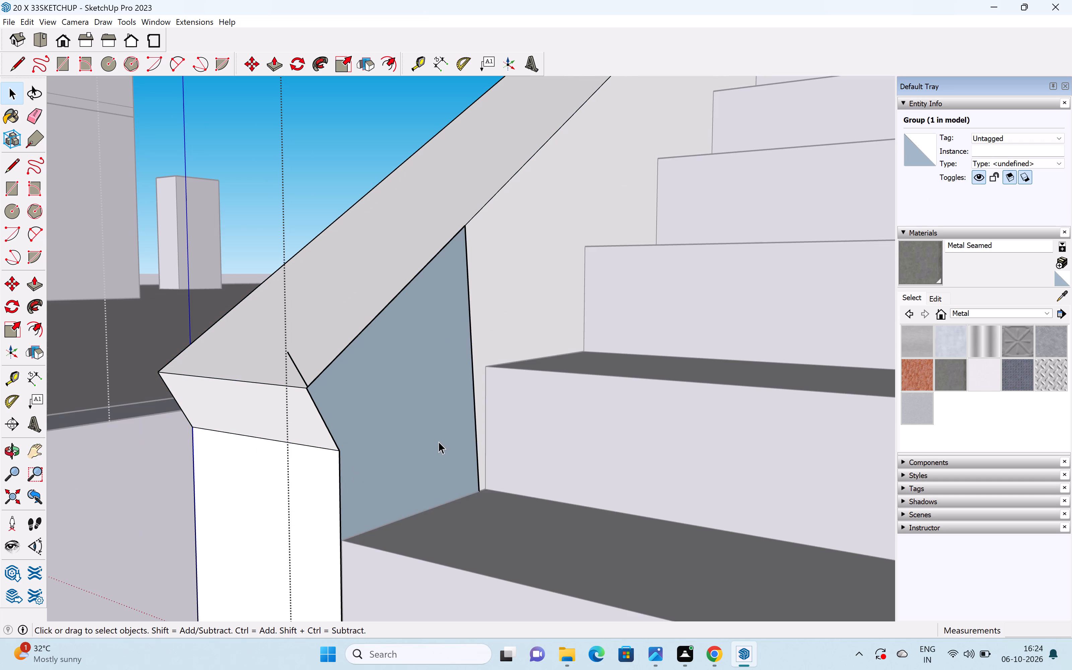
pyautogui.rightClick(414, 442)
pyautogui.click(444, 559)
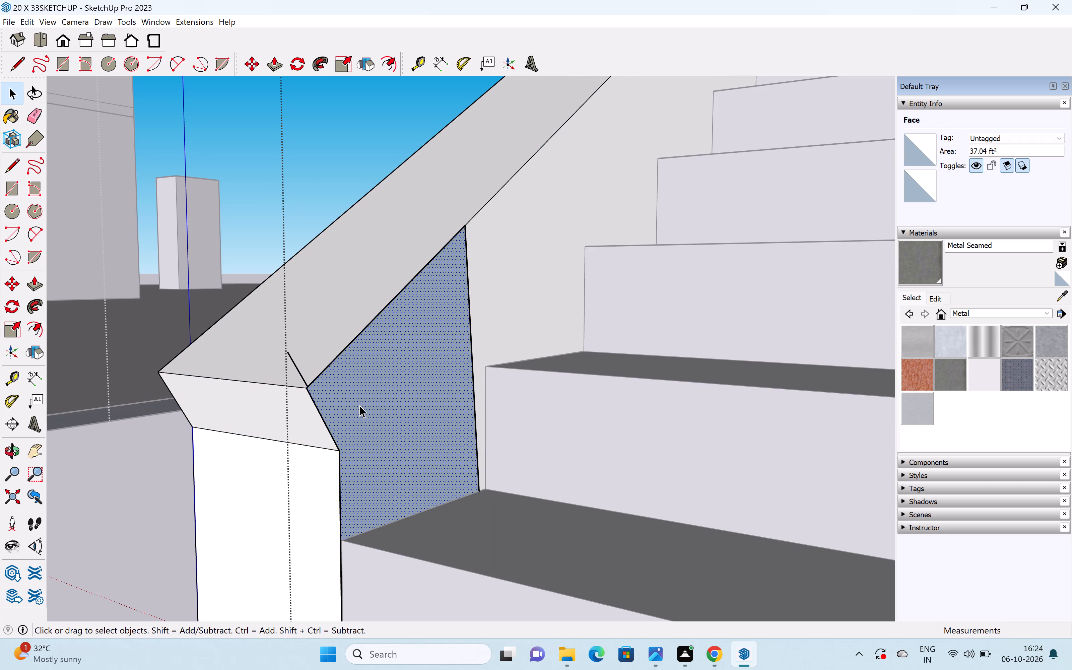
# Erase the stray short edge at the paving-side wall's low front end and the upright edge across its stair-side face, and close the group.
pyautogui.press('e')
pyautogui.click(299, 371)
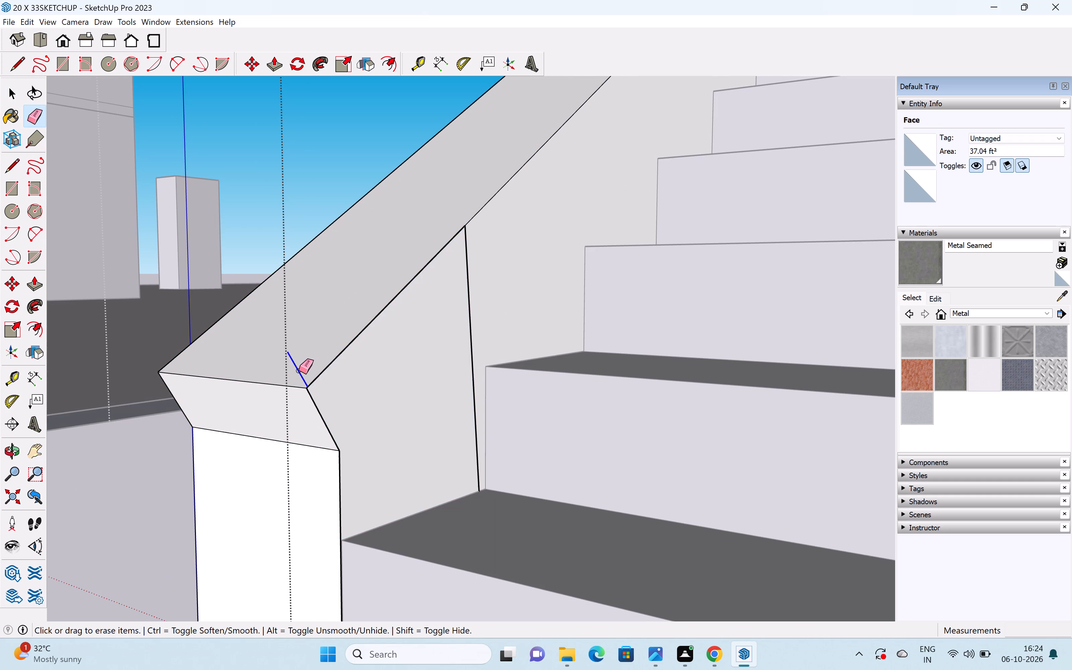
pyautogui.press('space')
pyautogui.scroll(-12, 309, 372)
pyautogui.scroll(1, 381, 371)
pyautogui.scroll(-1, 381, 371)
pyautogui.scroll(6, 381, 371)
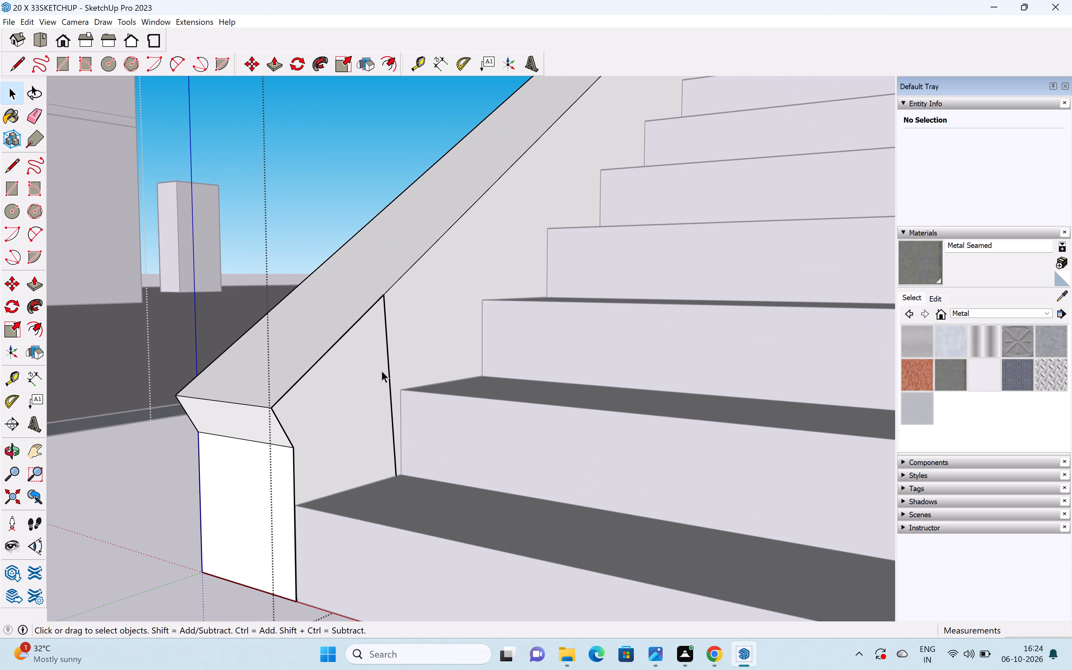
pyautogui.press('e')
pyautogui.moveTo(397, 365); pyautogui.dragTo(387, 374)
pyautogui.scroll(-1, 360, 394)
pyautogui.scroll(1, 361, 396)
pyautogui.scroll(-4, 361, 396)
pyautogui.press('space')
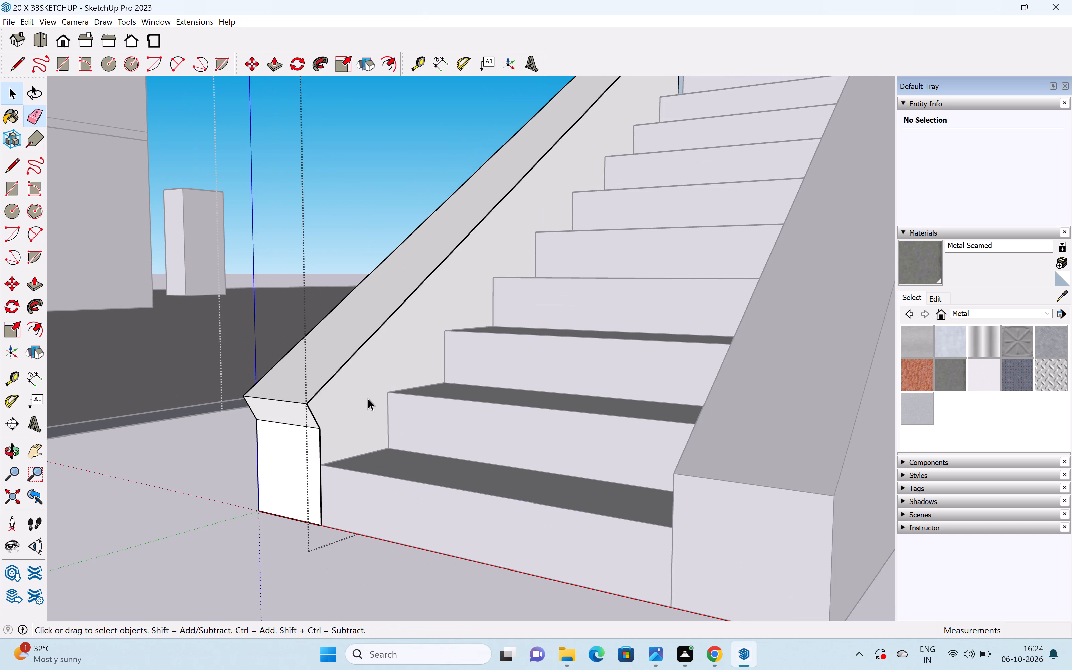
pyautogui.scroll(-4, 384, 403)
pyautogui.scroll(1, 387, 407)
pyautogui.scroll(-3, 387, 407)
pyautogui.click(290, 474)
pyautogui.scroll(-8, 321, 461)
pyautogui.moveTo(385, 459); pyautogui.dragTo(650, 484, button='middle')
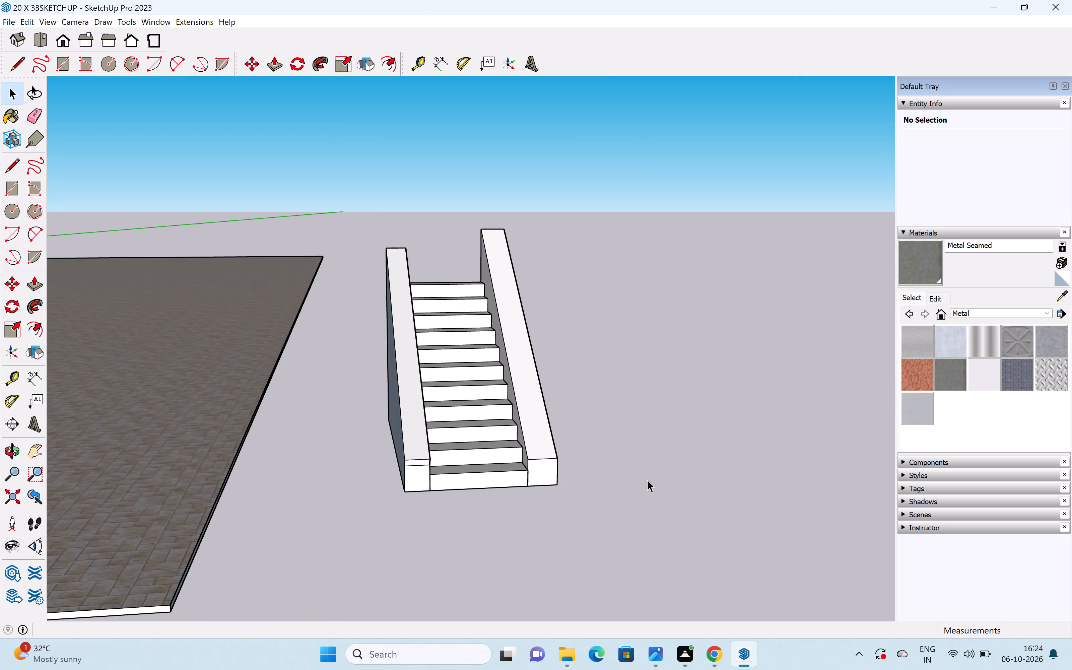
pyautogui.click(647, 472)
# Reverse the large outer face of the paving-side wall inside its group, and close the group.
pyautogui.scroll(-6, 640, 449)
pyautogui.scroll(-6, 600, 430)
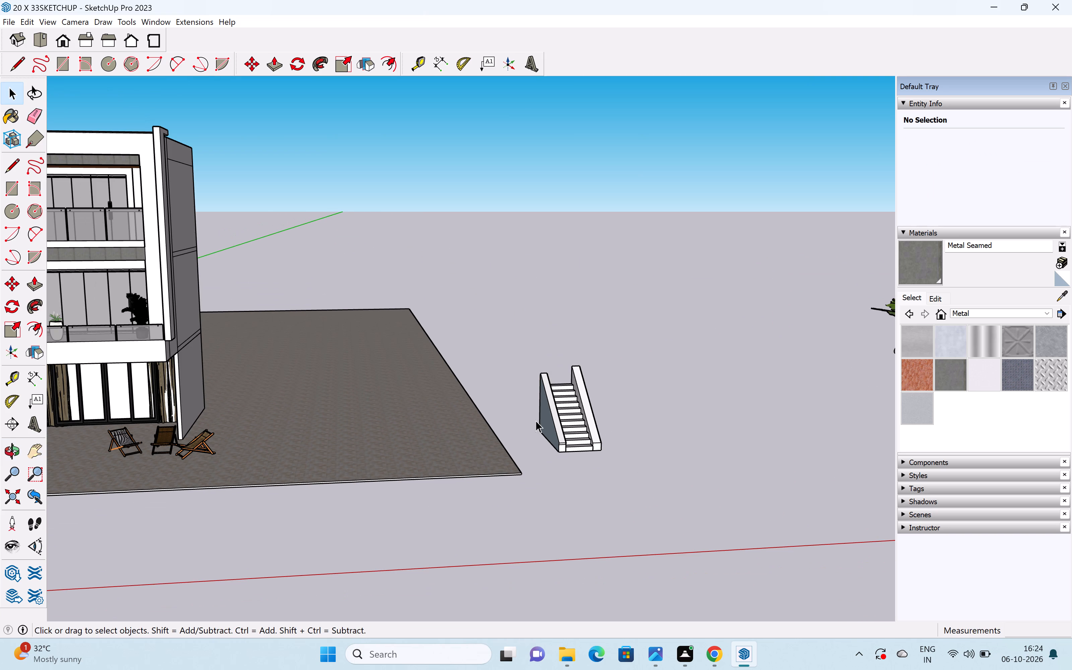
pyautogui.rightClick(544, 428)
pyautogui.scroll(1, 618, 353)
pyautogui.click(618, 358)
pyautogui.press('space')
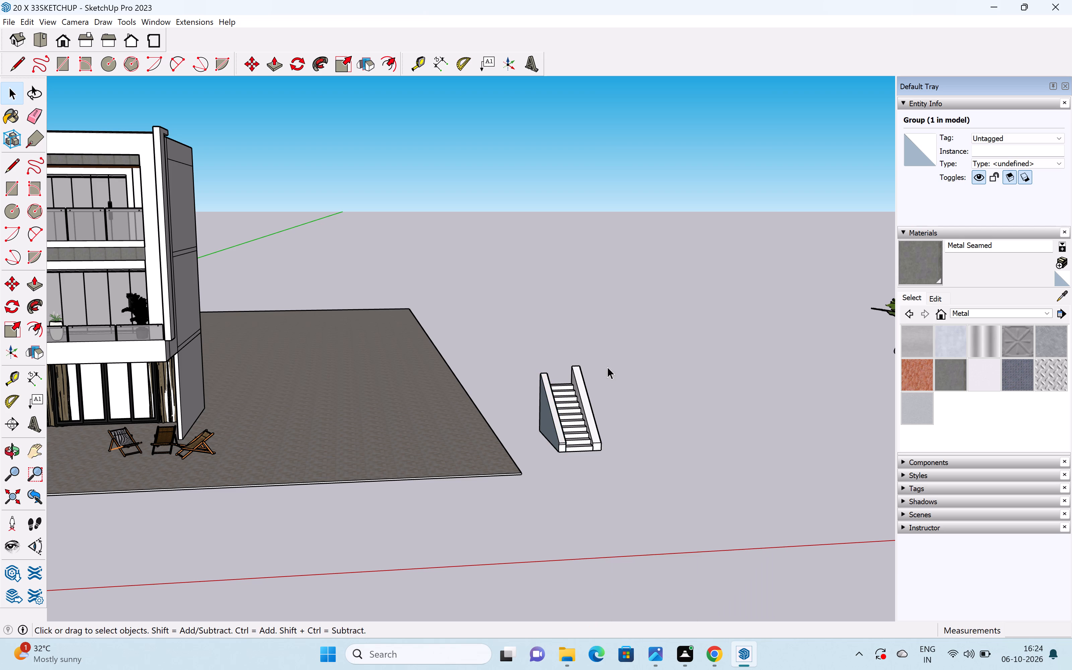
pyautogui.scroll(12, 487, 445)
pyautogui.rightClick(607, 396)
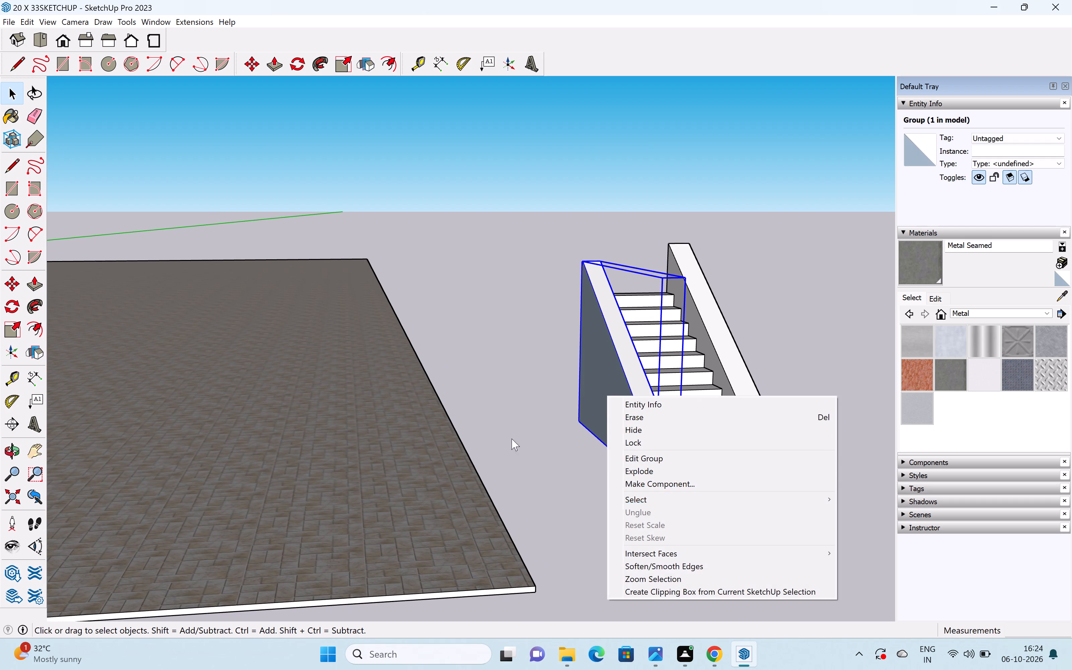
pyautogui.click(512, 439)
pyautogui.doubleClick(590, 389)
pyautogui.rightClick(592, 389)
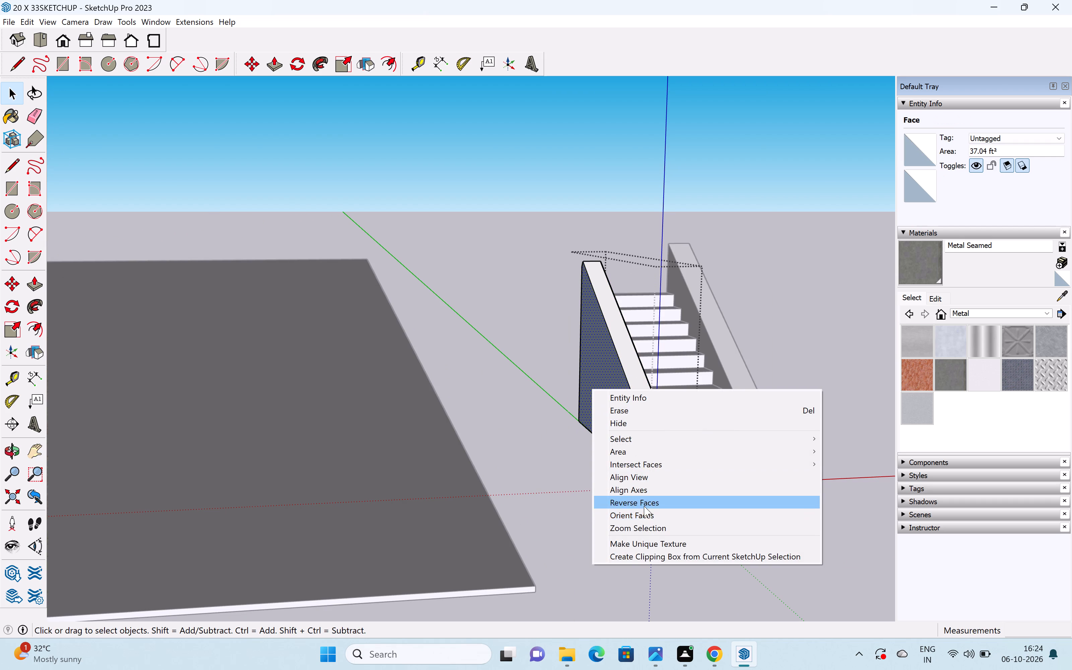
pyautogui.click(644, 505)
pyautogui.click(478, 383)
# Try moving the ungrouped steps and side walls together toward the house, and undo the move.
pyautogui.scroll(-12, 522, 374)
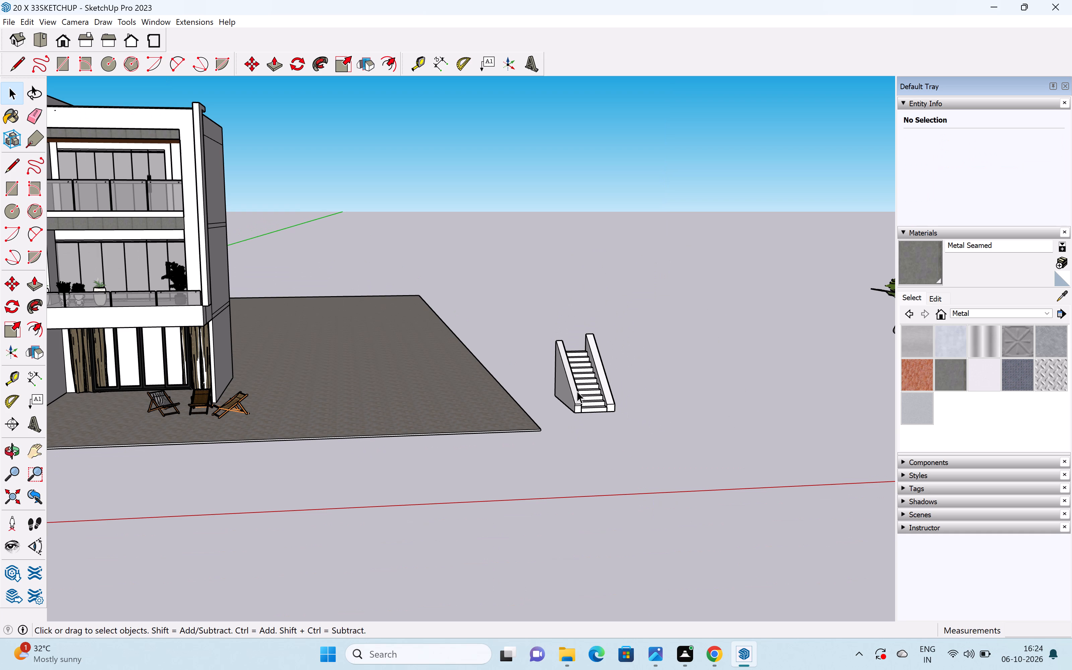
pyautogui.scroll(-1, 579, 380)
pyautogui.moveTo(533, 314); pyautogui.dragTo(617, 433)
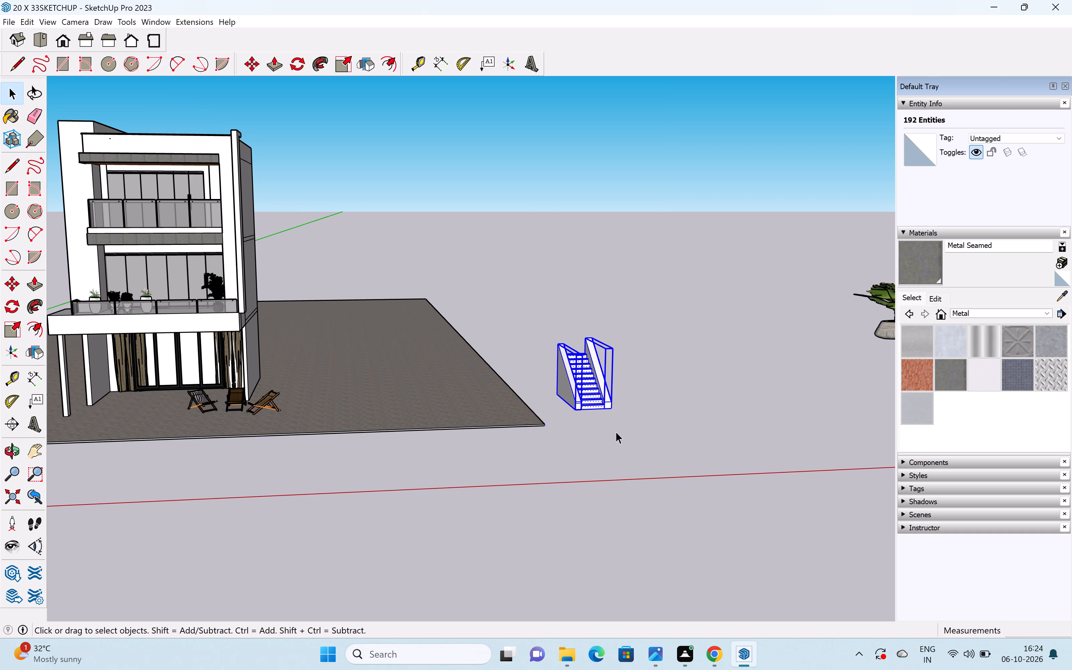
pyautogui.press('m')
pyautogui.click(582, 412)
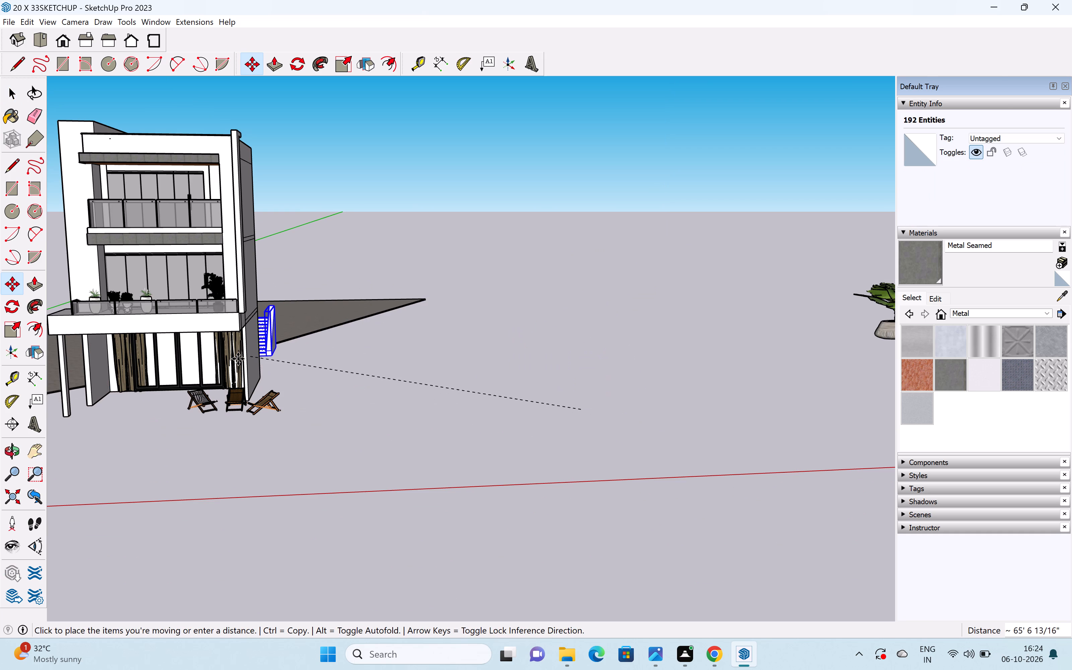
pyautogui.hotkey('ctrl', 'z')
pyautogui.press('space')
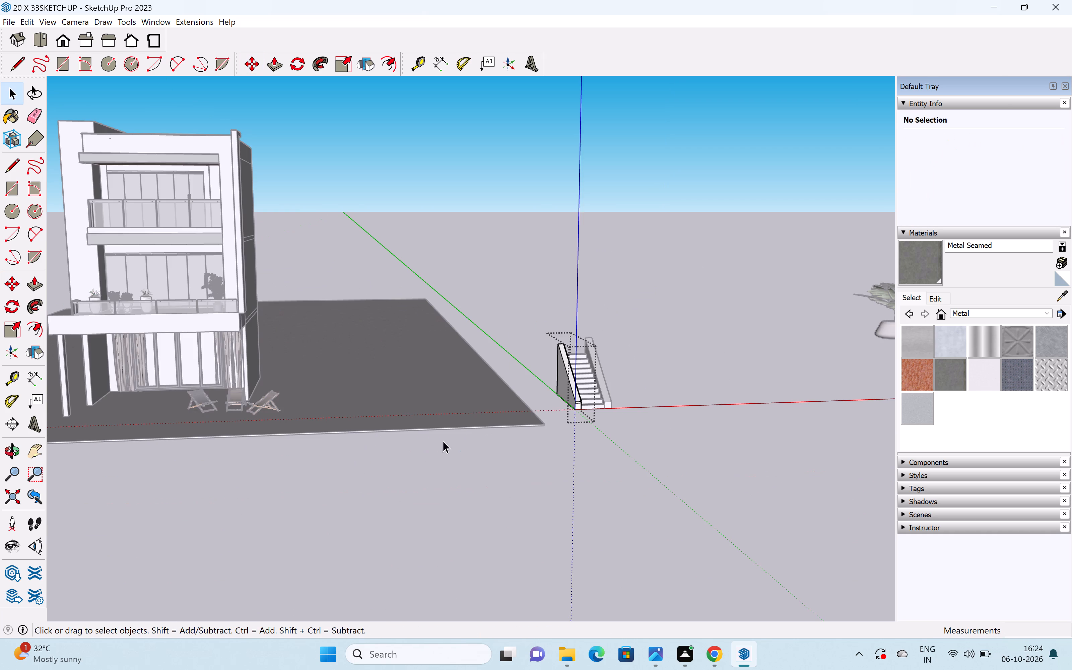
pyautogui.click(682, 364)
# Group all the steps and both sloping side walls into one staircase group.
pyautogui.scroll(7, 588, 402)
pyautogui.moveTo(494, 270); pyautogui.dragTo(509, 293)
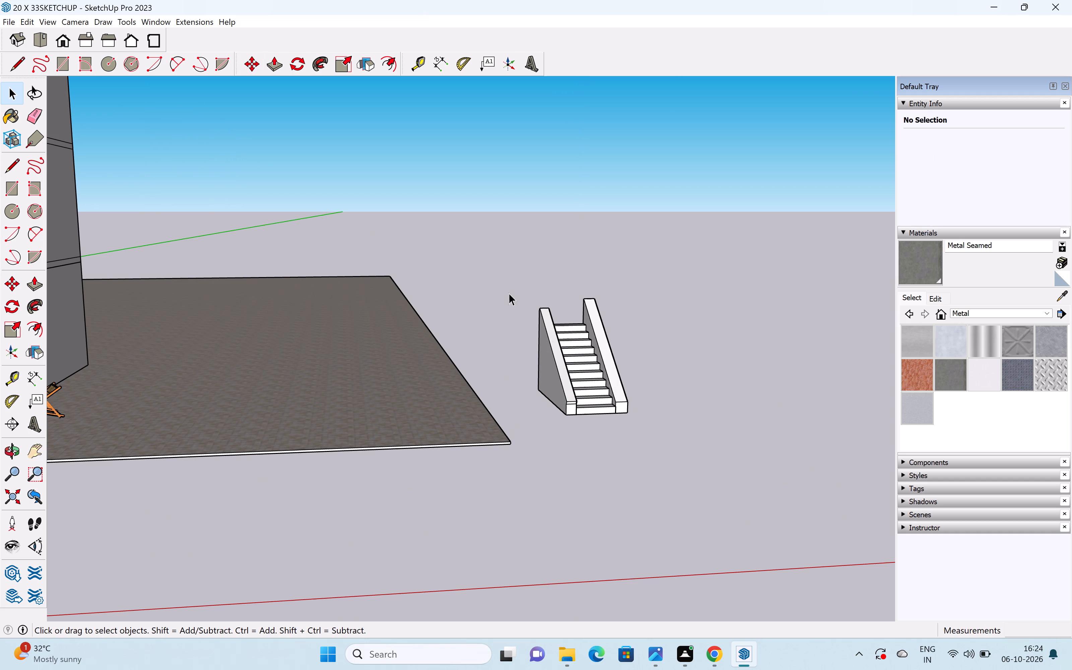
pyautogui.moveTo(509, 293); pyautogui.dragTo(643, 432)
pyautogui.press('space')
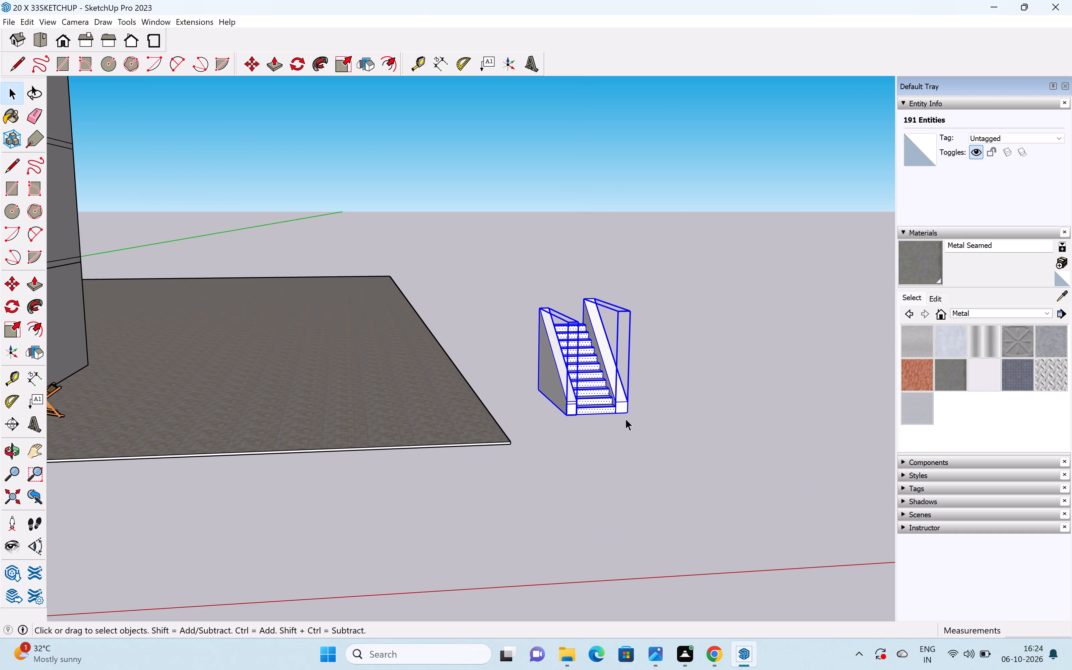
pyautogui.moveTo(625, 418); pyautogui.dragTo(581, 413, button='middle')
pyautogui.rightClick(601, 371)
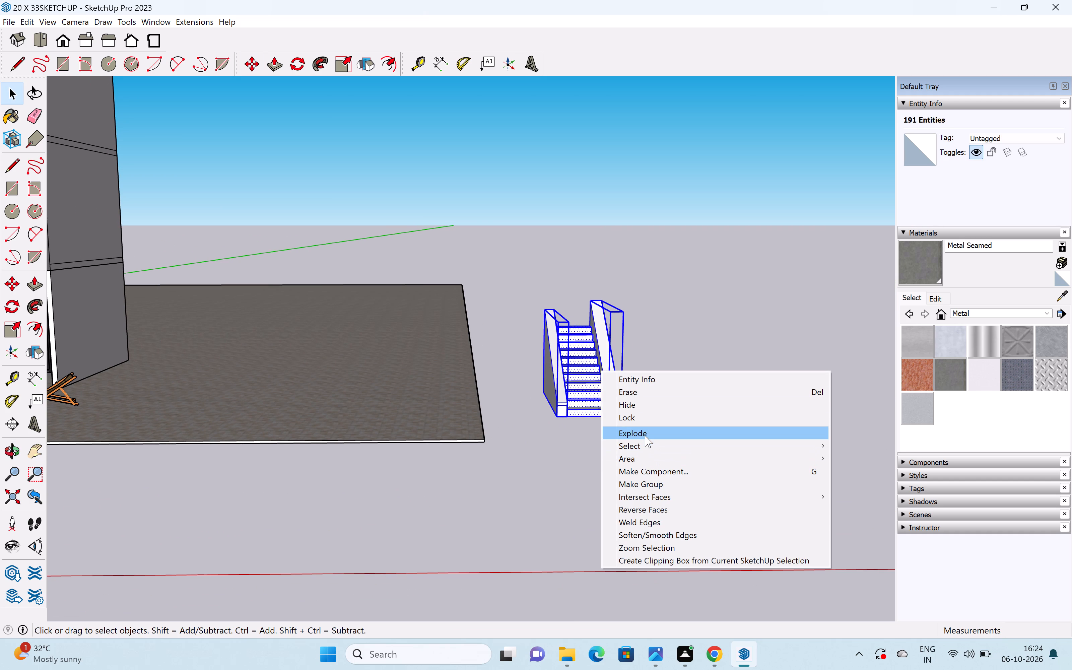
pyautogui.click(631, 485)
pyautogui.click(599, 465)
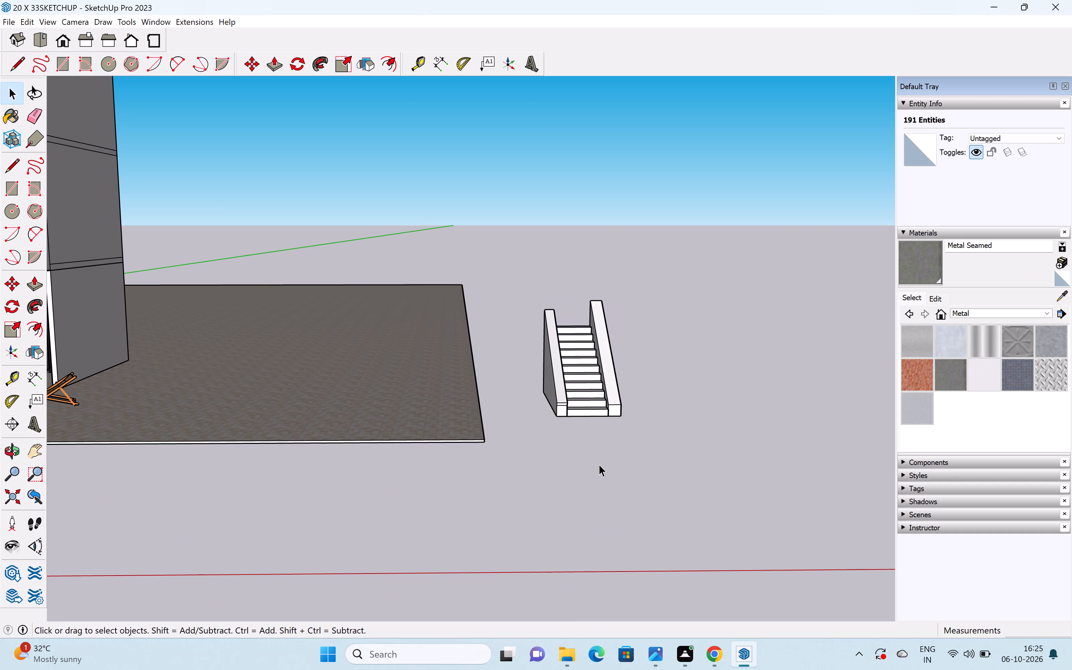
# Move the staircase group about 74' 9" onto the paving beside the house, in front of the two white columns.
pyautogui.click(595, 376)
pyautogui.press('m')
pyautogui.click(595, 375)
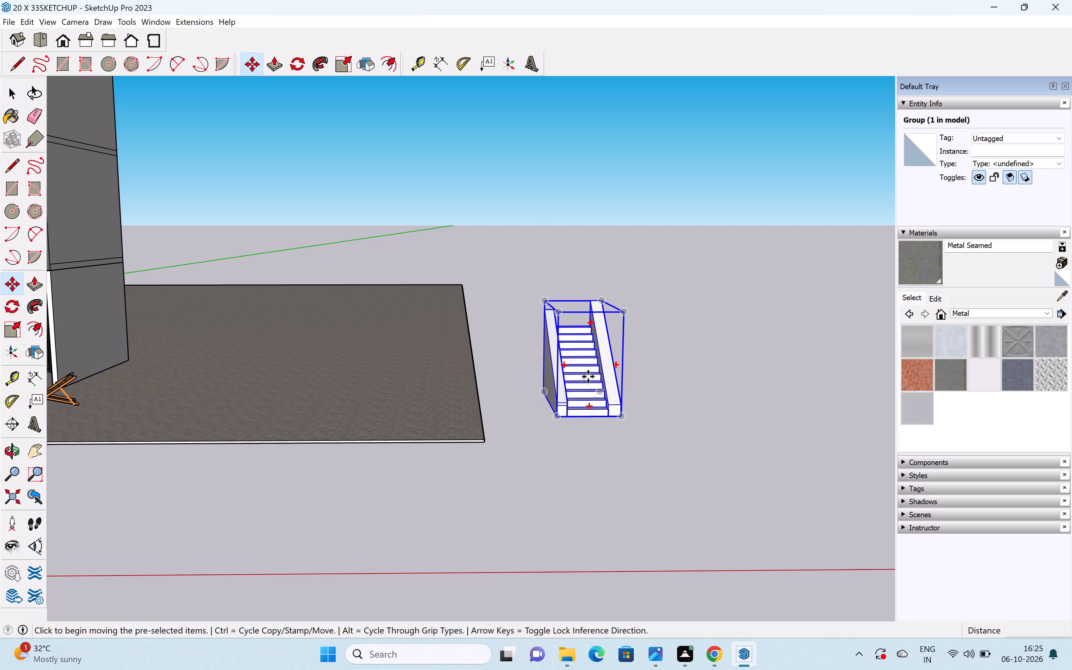
pyautogui.keyDown('shift'); pyautogui.moveTo(301, 384); pyautogui.dragTo(614, 371, button='middle'); pyautogui.keyUp('shift')
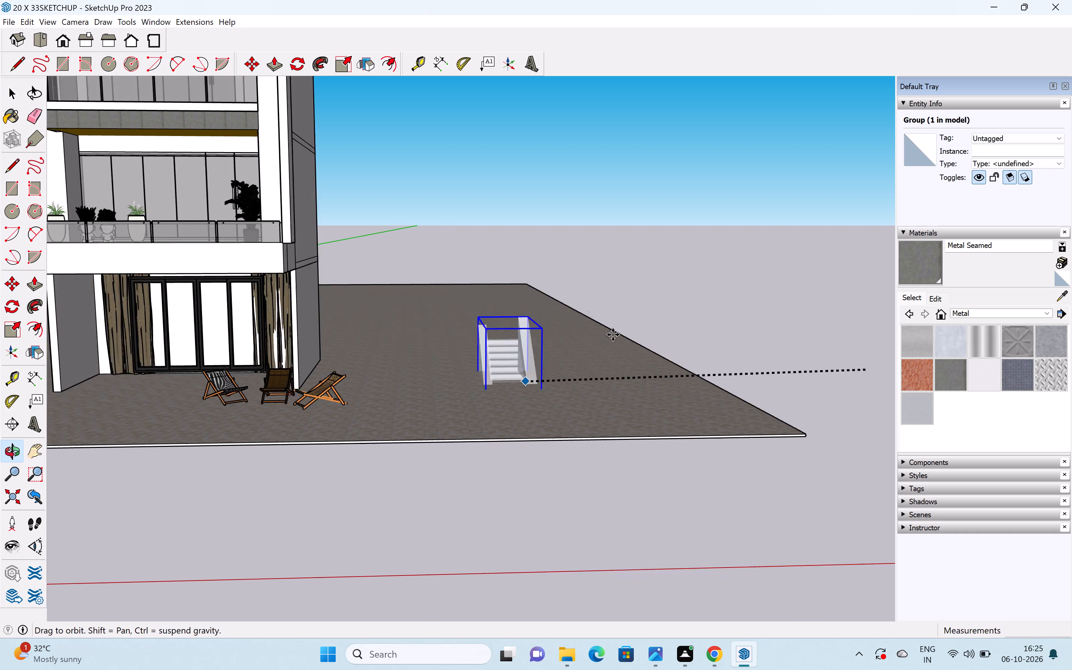
pyautogui.scroll(-7, 414, 203)
pyautogui.keyDown('shift'); pyautogui.moveTo(325, 243); pyautogui.dragTo(594, 321, button='middle'); pyautogui.keyUp('shift')
pyautogui.scroll(-4, 430, 337)
pyautogui.scroll(11, 277, 371)
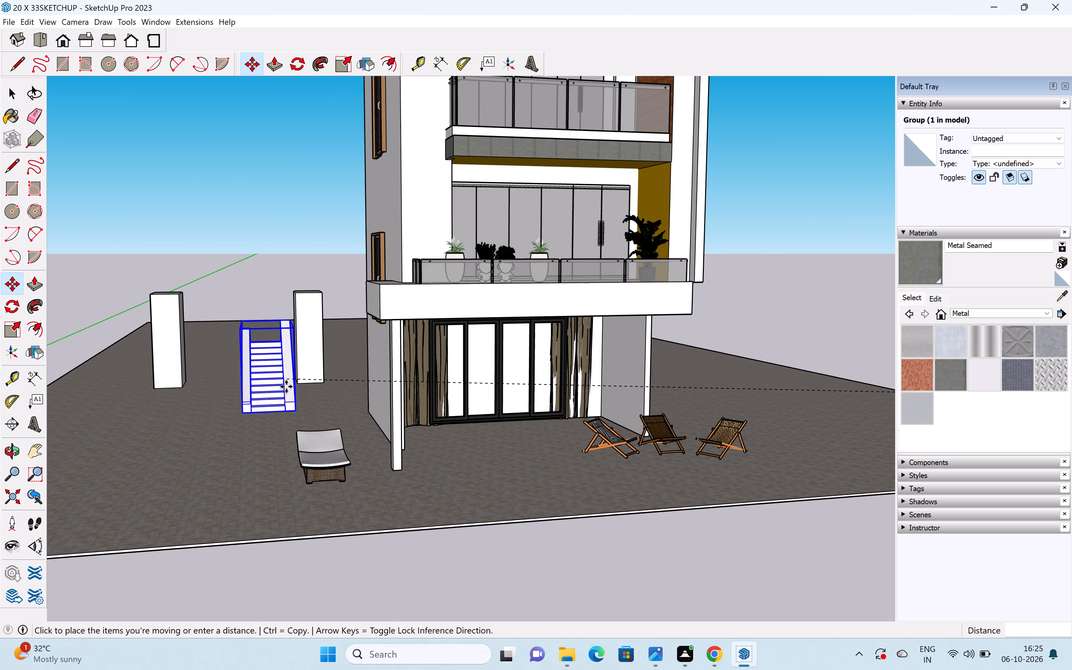
pyautogui.keyDown('shift'); pyautogui.moveTo(287, 413); pyautogui.dragTo(399, 434, button='middle'); pyautogui.keyUp('shift')
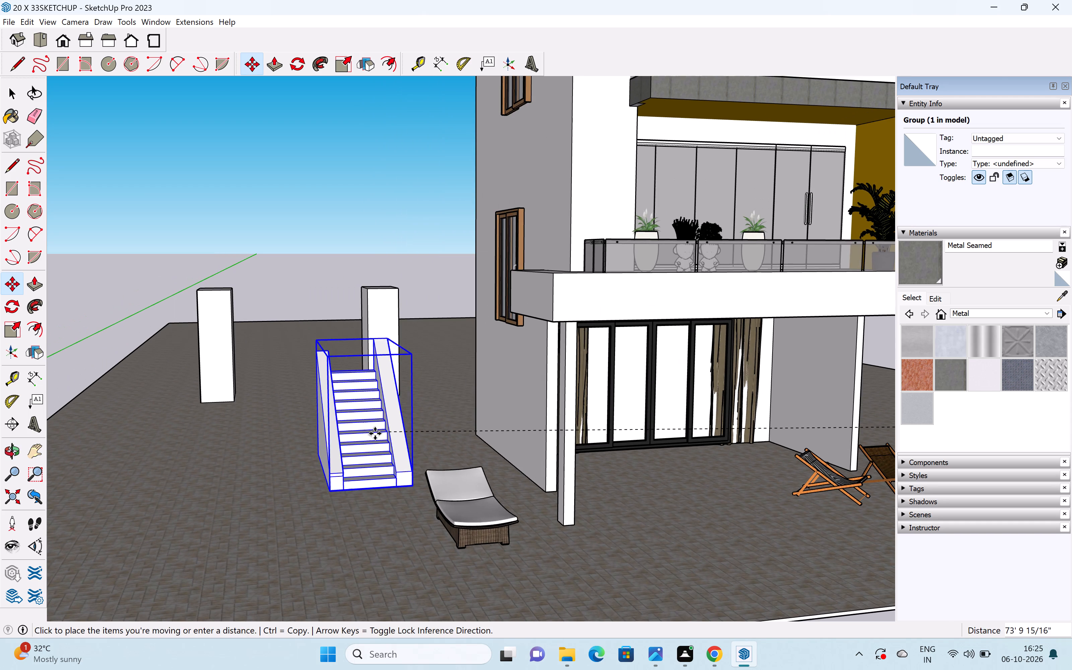
pyautogui.scroll(2, 375, 433)
pyautogui.click(370, 437)
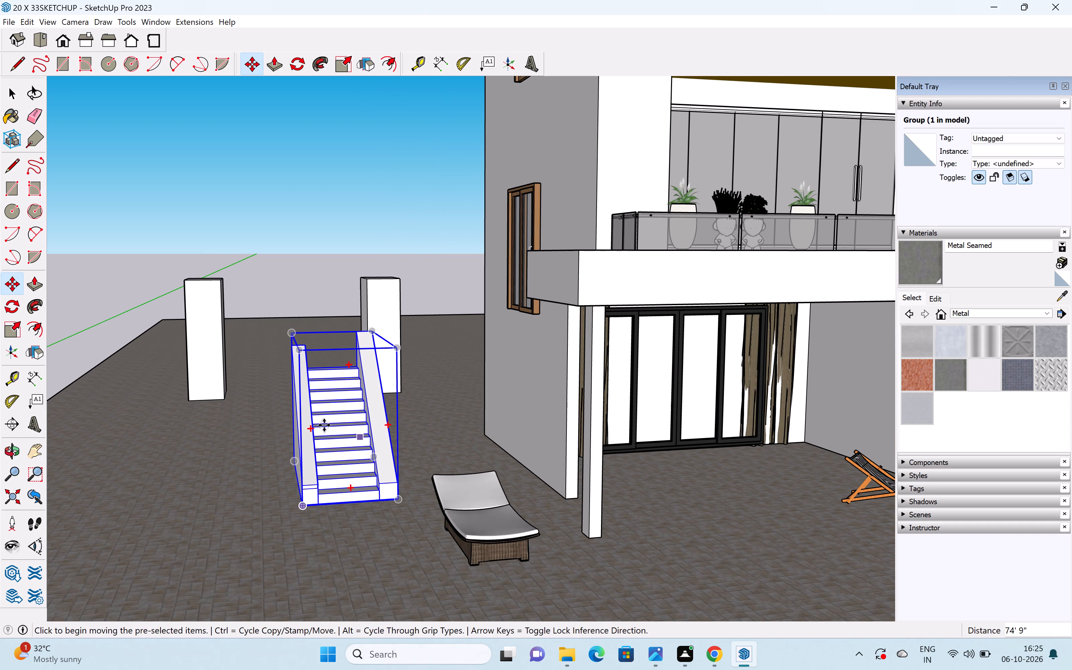
pyautogui.press('space')
# Move the wicker lounge chair away from the foot of the staircase to the open paving in front of the balcony post.
pyautogui.moveTo(289, 415); pyautogui.dragTo(540, 478, button='middle')
pyautogui.scroll(-4, 495, 463)
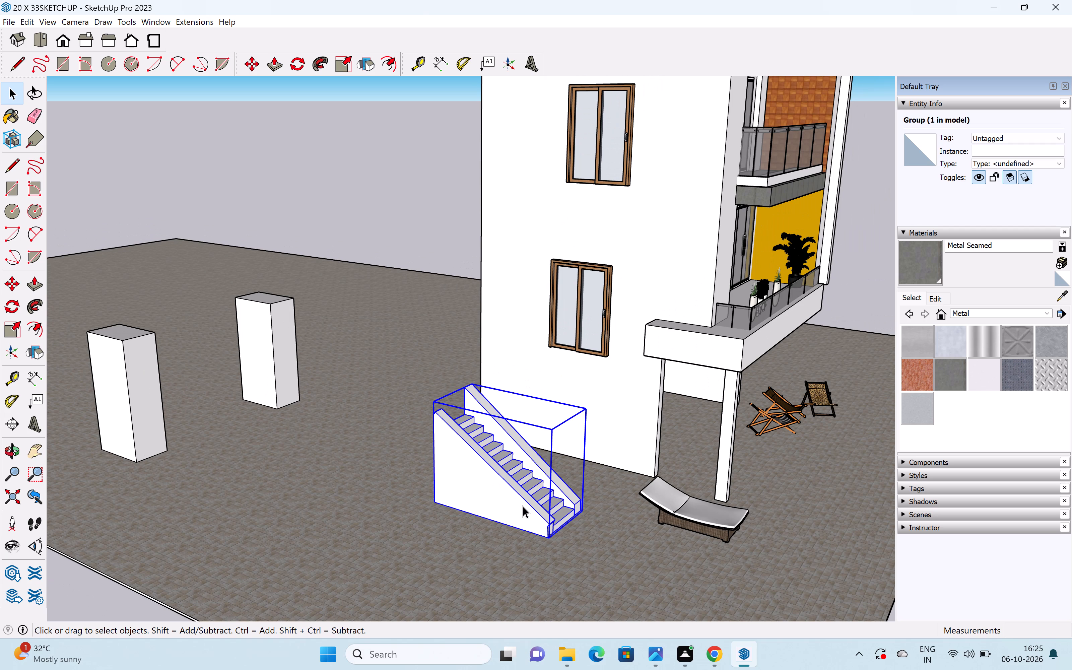
pyautogui.keyDown('shift'); pyautogui.moveTo(530, 513); pyautogui.dragTo(483, 492, button='middle'); pyautogui.keyUp('shift')
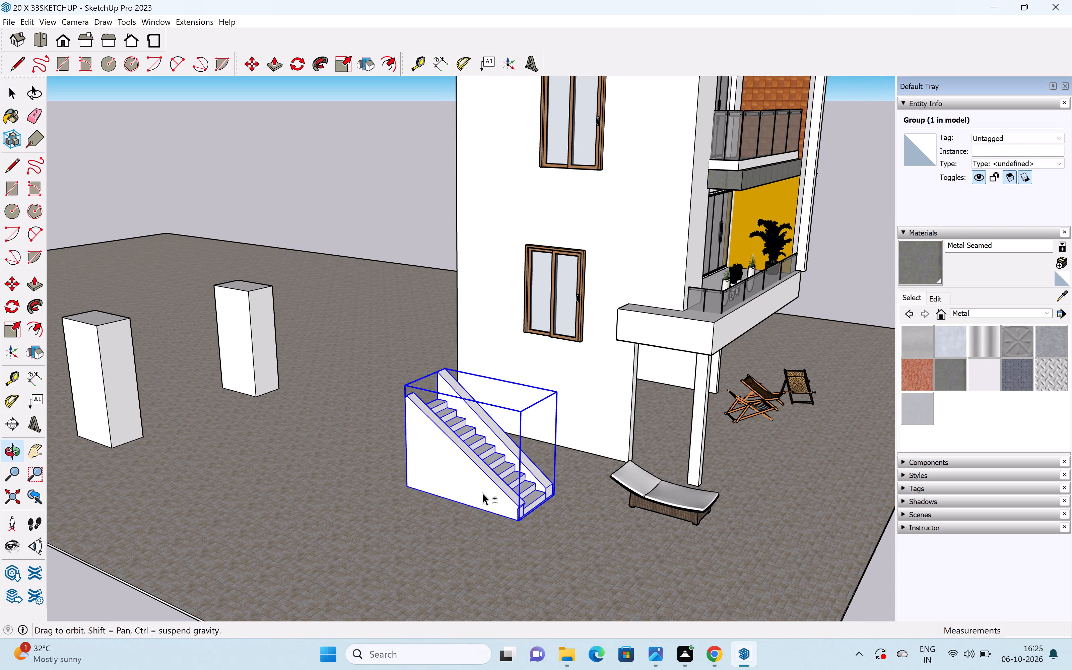
pyautogui.moveTo(672, 486); pyautogui.dragTo(467, 520, button='middle')
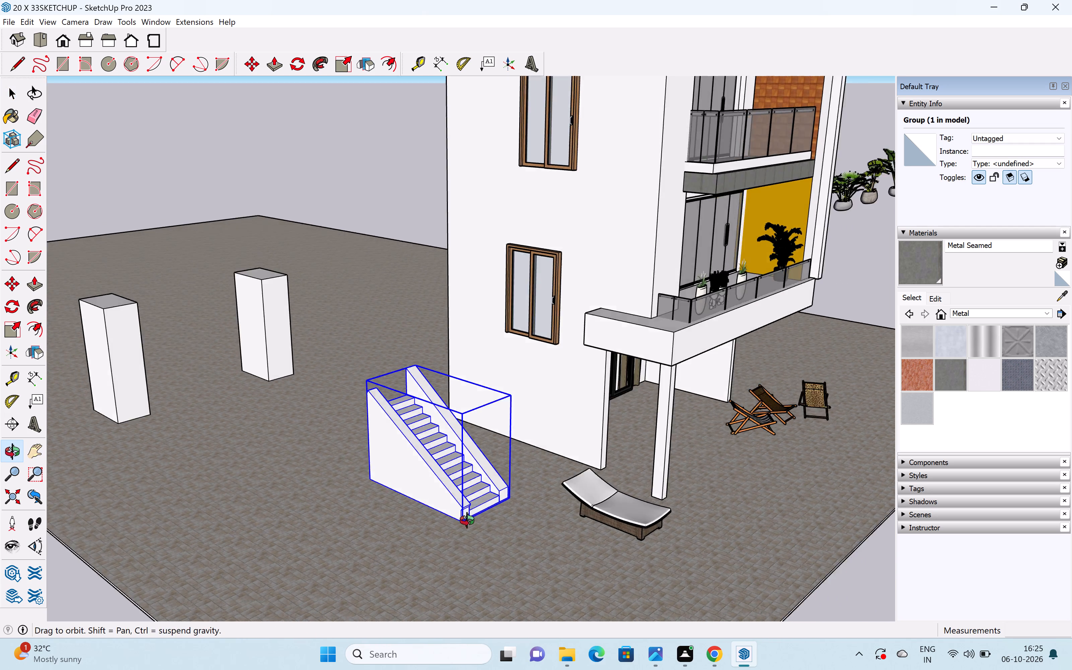
pyautogui.moveTo(467, 520); pyautogui.dragTo(468, 520, button='middle')
pyautogui.moveTo(447, 494); pyautogui.dragTo(536, 590)
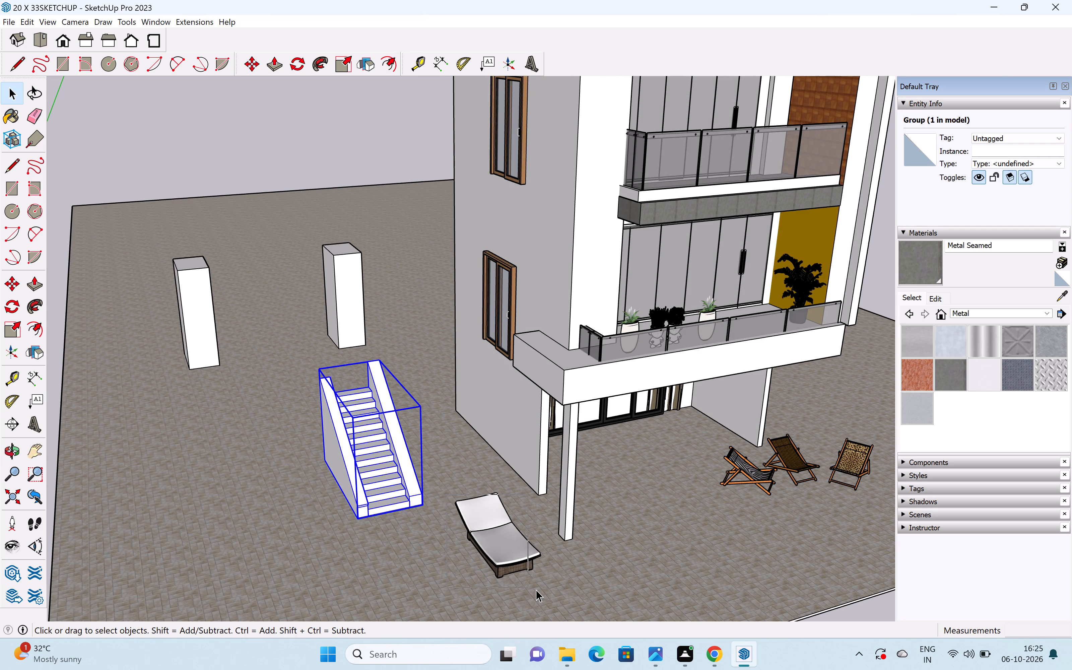
pyautogui.moveTo(536, 590); pyautogui.dragTo(545, 592)
pyautogui.moveTo(505, 527); pyautogui.dragTo(419, 504, button='middle')
pyautogui.scroll(1, 418, 504)
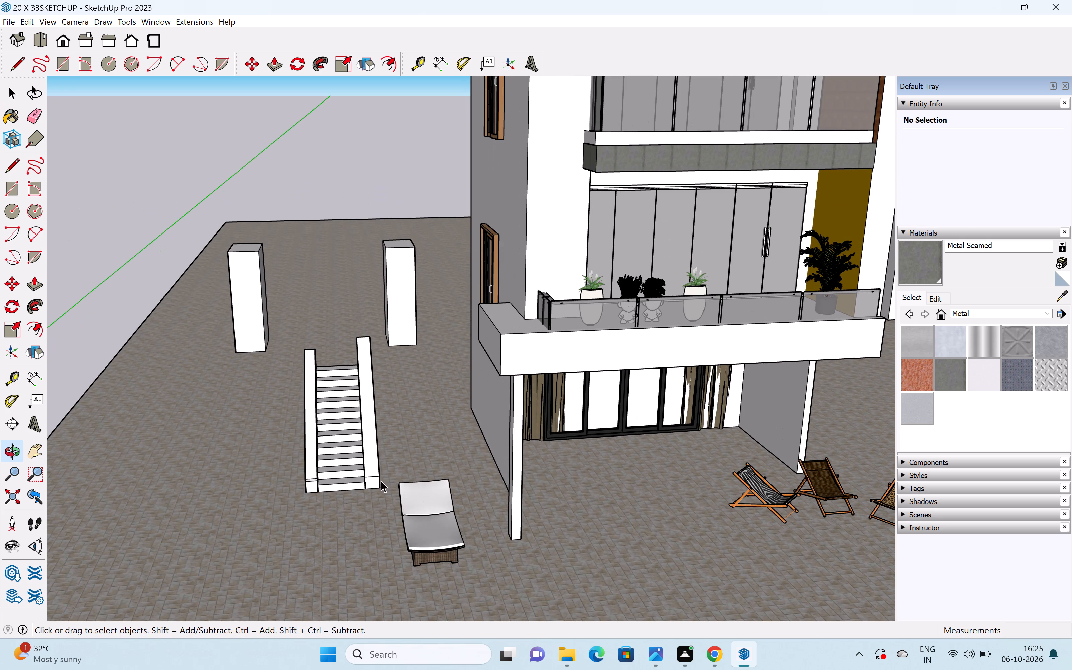
pyautogui.moveTo(384, 477); pyautogui.dragTo(480, 571)
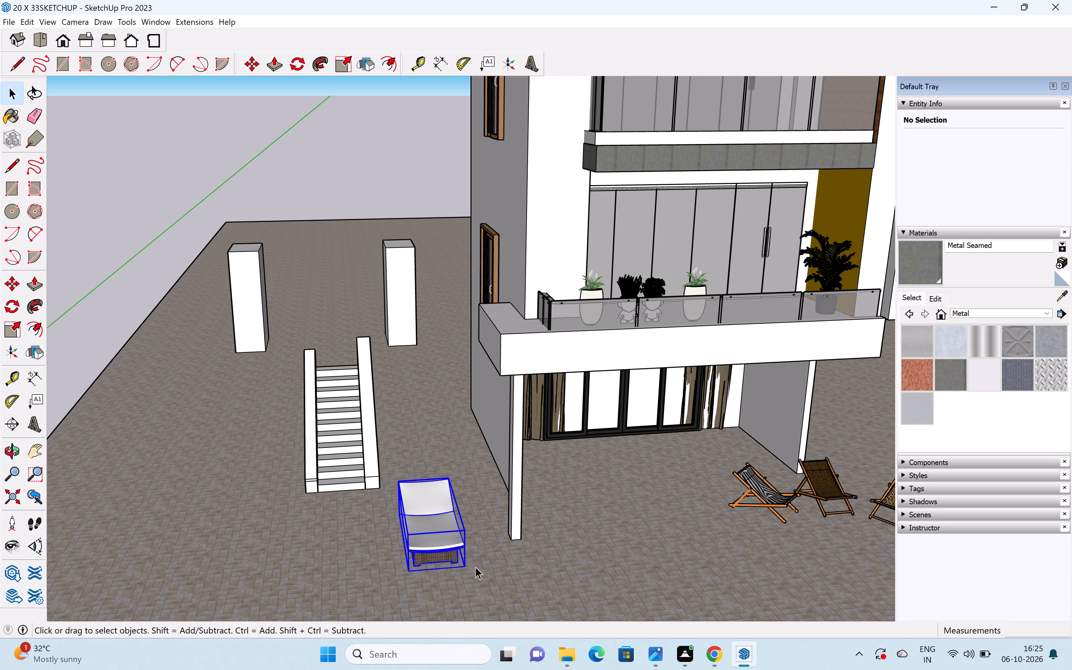
pyautogui.press('m')
pyautogui.click(463, 566)
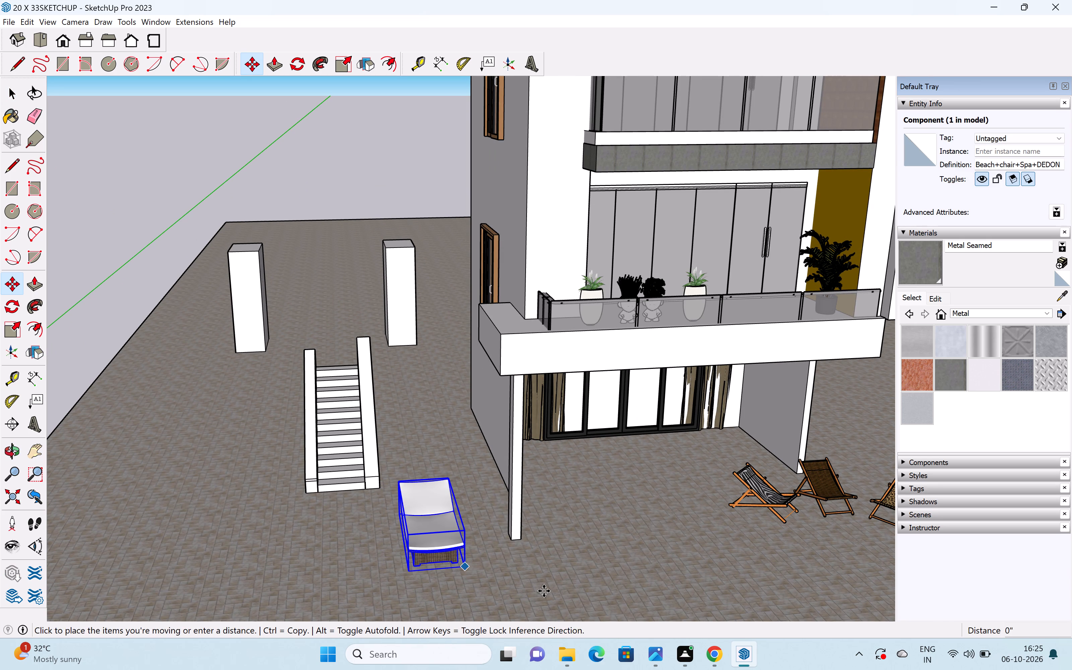
pyautogui.click(655, 605)
pyautogui.press('space')
pyautogui.moveTo(389, 452); pyautogui.dragTo(470, 480, button='middle')
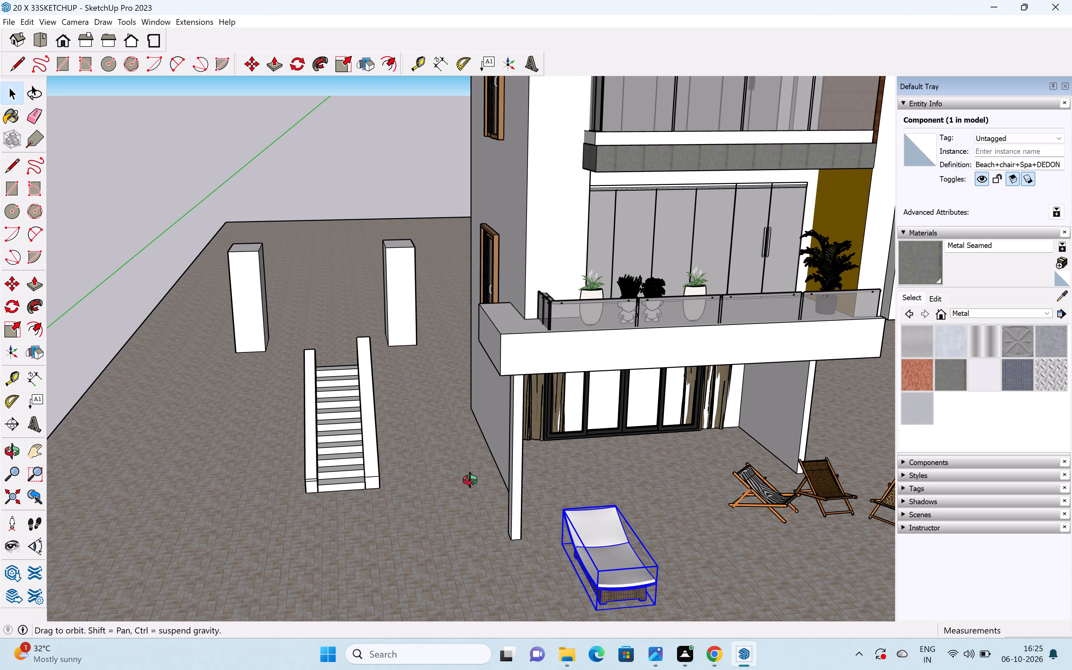
# Move the staircase group about 8' 6" across the paving toward the side wall of the house.
pyautogui.moveTo(470, 480); pyautogui.dragTo(493, 483, button='middle')
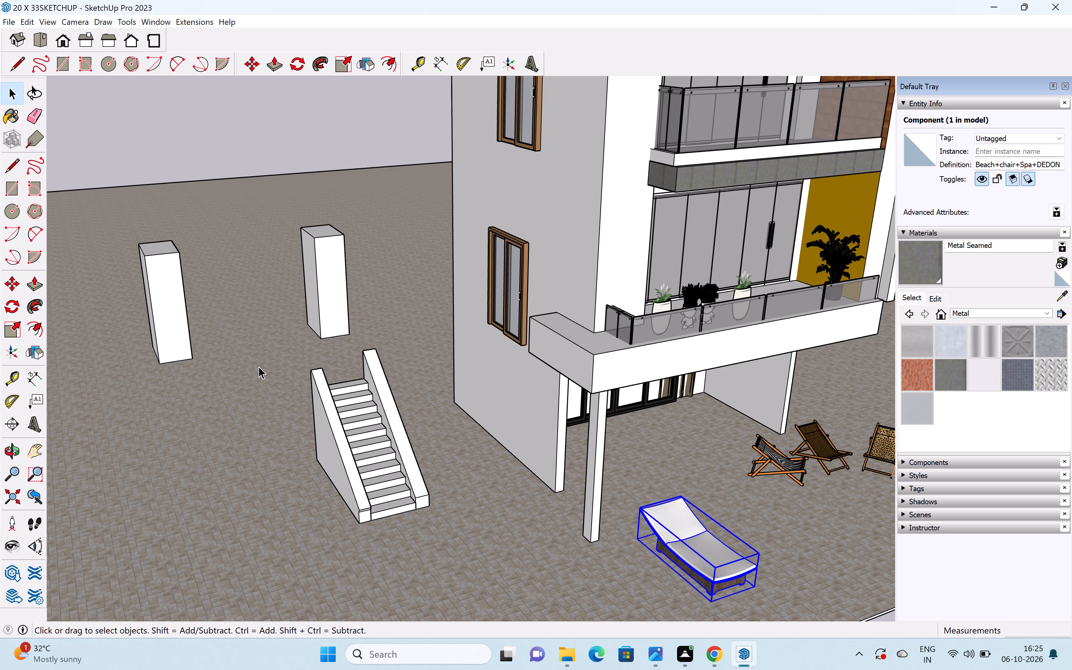
pyautogui.moveTo(259, 366); pyautogui.dragTo(417, 501)
pyautogui.scroll(1, 423, 490)
pyautogui.moveTo(419, 487); pyautogui.dragTo(295, 476, button='middle')
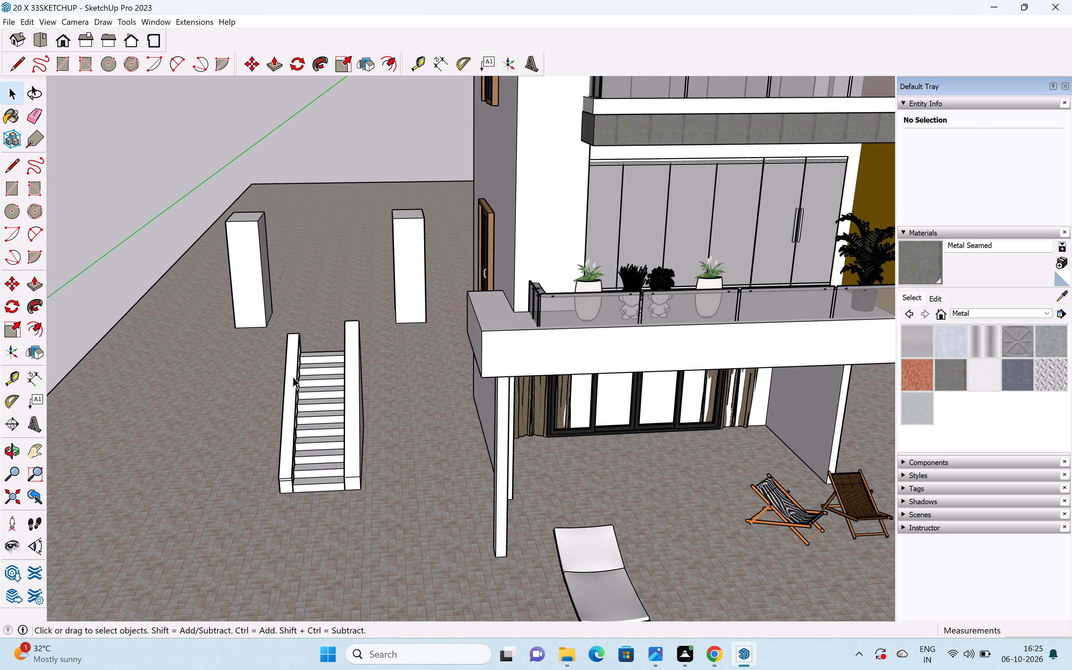
pyautogui.moveTo(272, 322); pyautogui.dragTo(382, 511)
pyautogui.moveTo(273, 309); pyautogui.dragTo(376, 505)
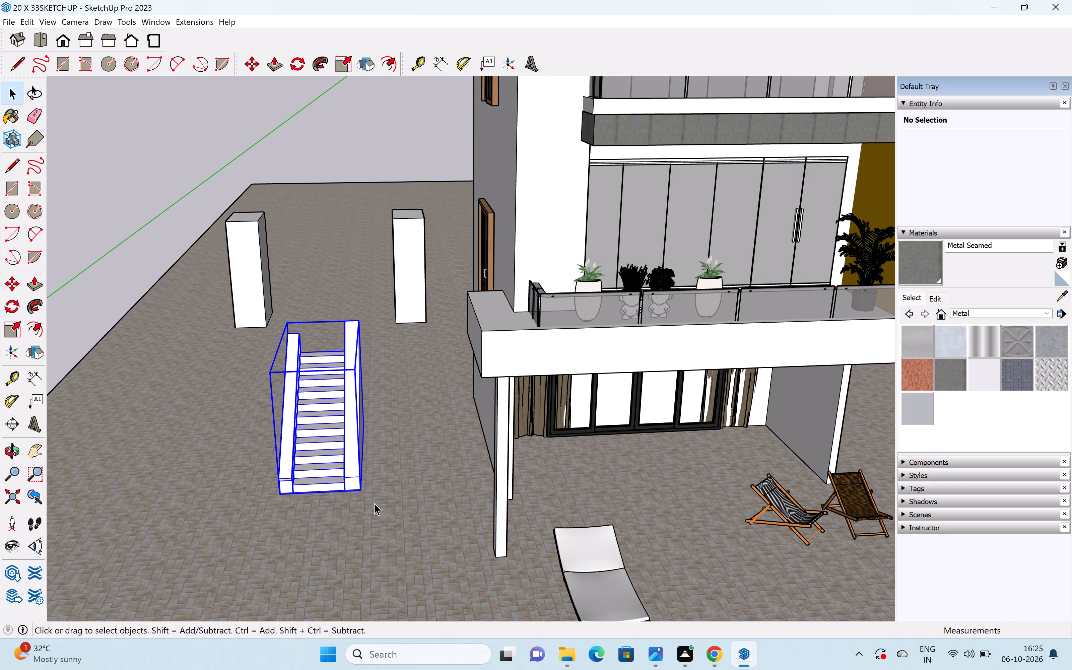
pyautogui.press('m')
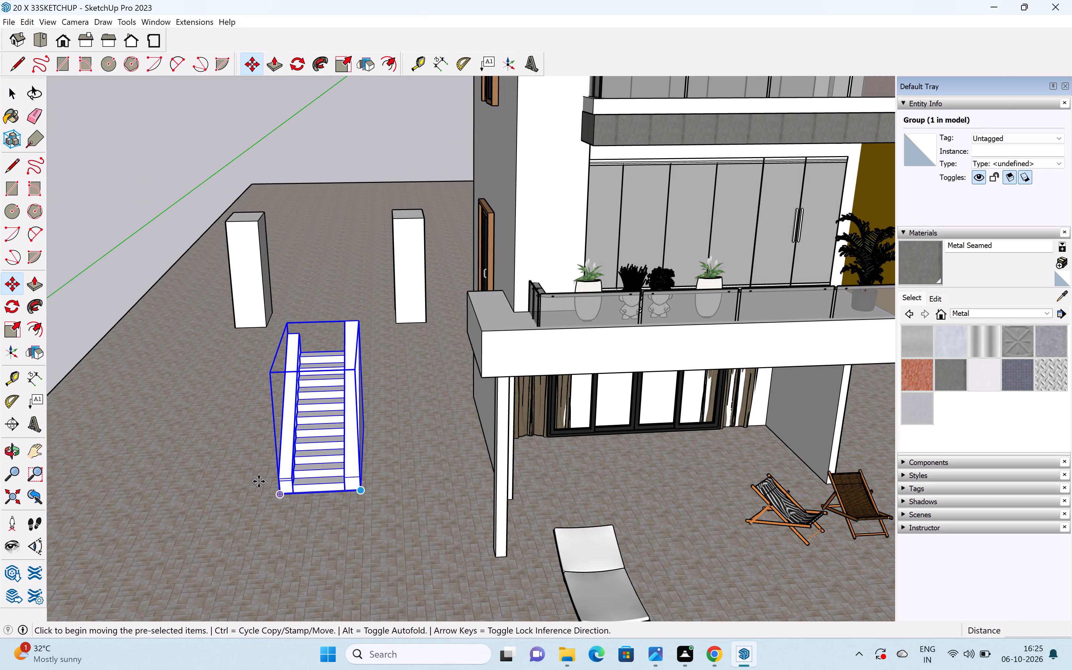
pyautogui.moveTo(262, 479); pyautogui.dragTo(513, 483, button='middle')
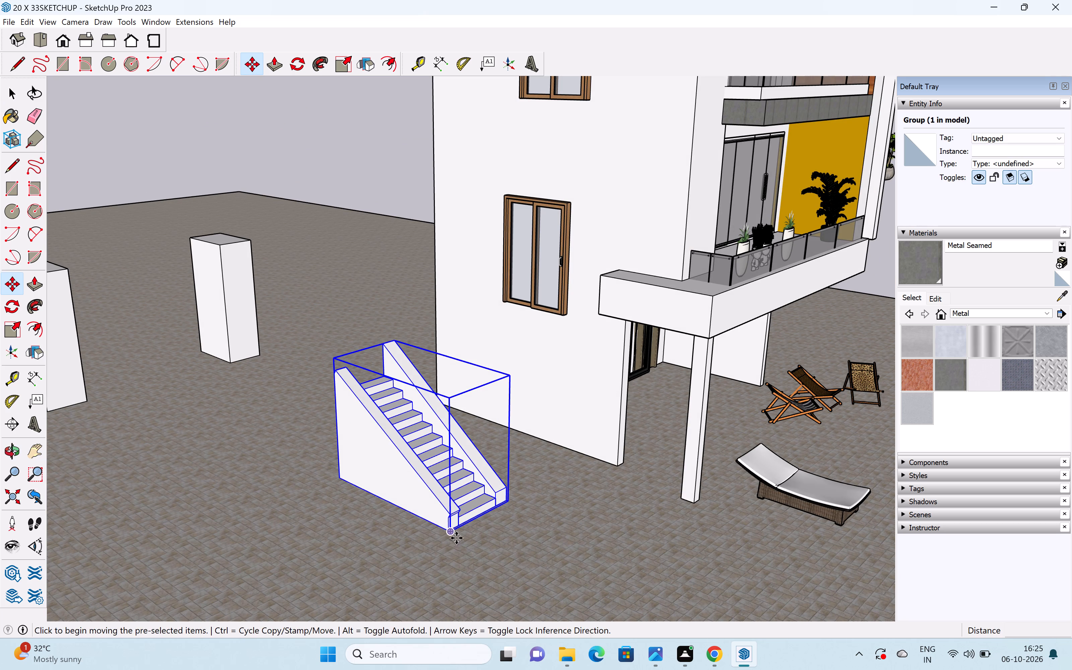
pyautogui.click(446, 534)
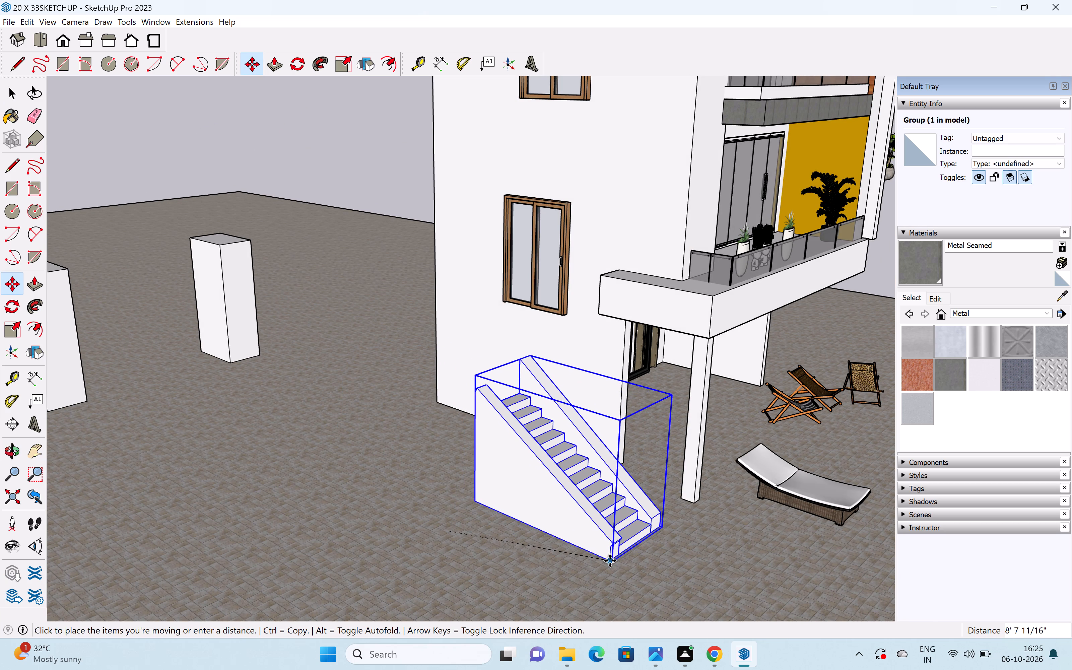
pyautogui.click(607, 559)
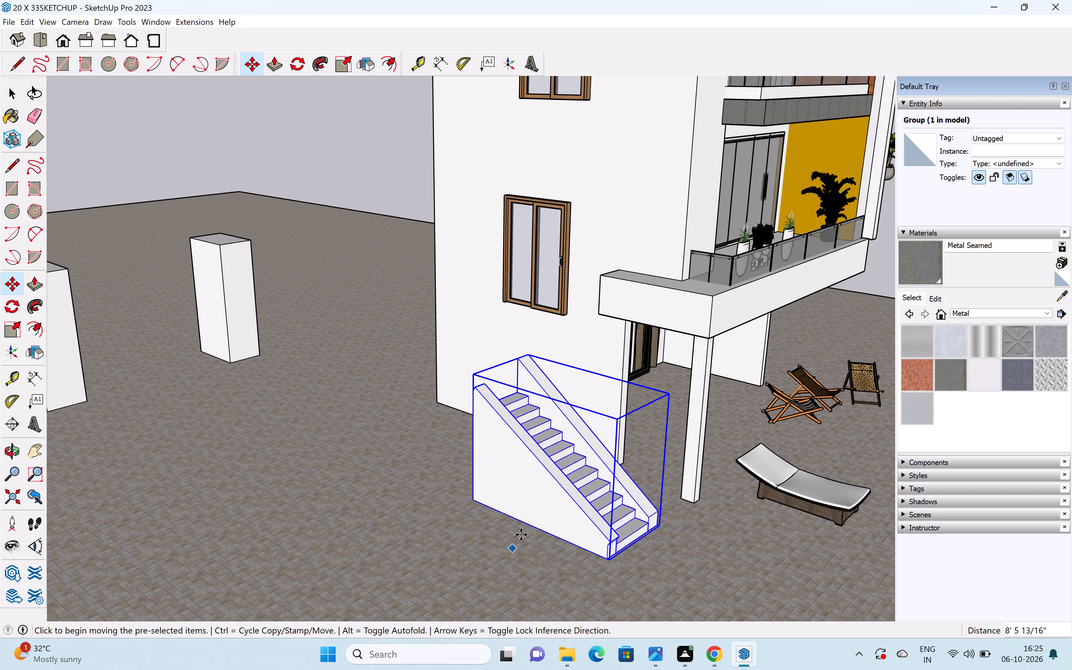
# Scale the staircase group vertically by a factor of about 1.31 to make it taller.
pyautogui.press('space')
pyautogui.click(535, 513)
pyautogui.press('s')
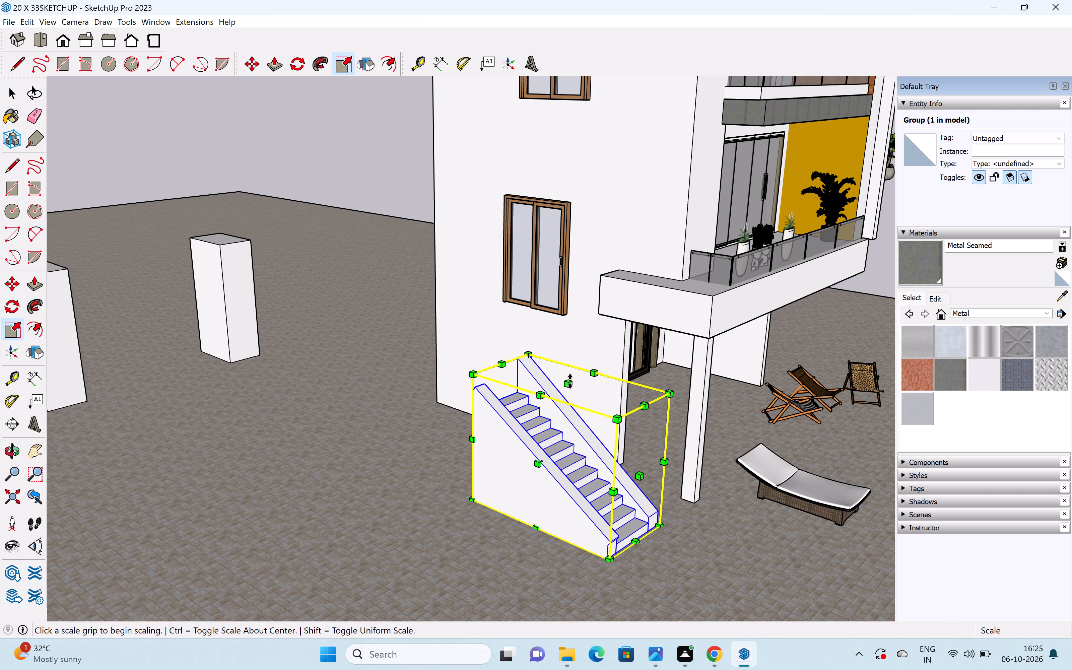
pyautogui.click(566, 384)
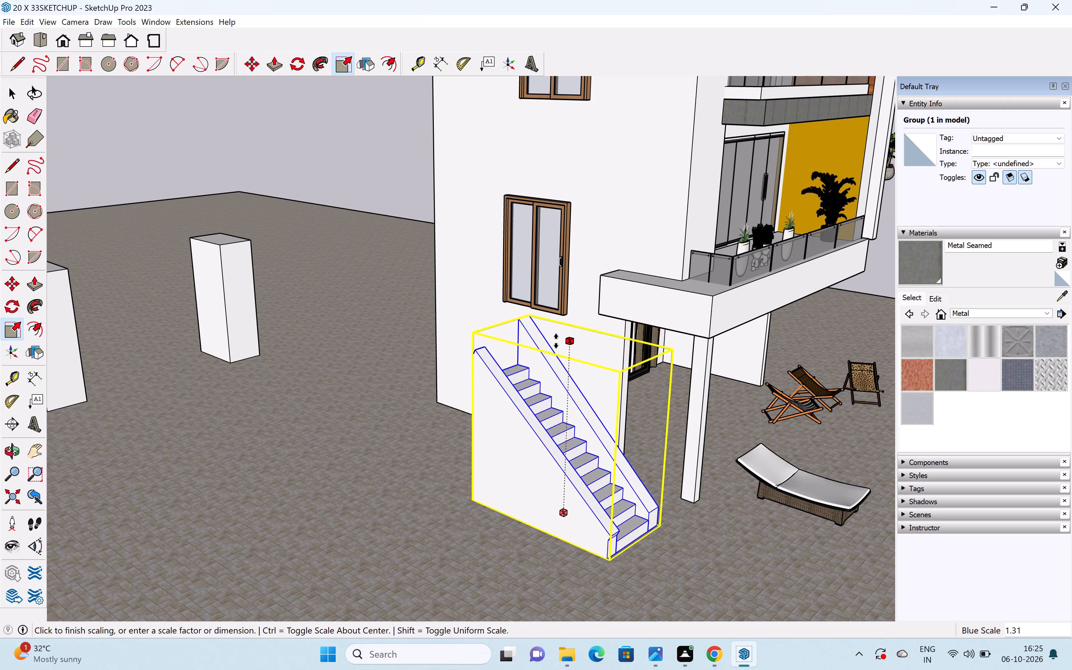
pyautogui.click(556, 341)
pyautogui.press('space')
pyautogui.click(404, 448)
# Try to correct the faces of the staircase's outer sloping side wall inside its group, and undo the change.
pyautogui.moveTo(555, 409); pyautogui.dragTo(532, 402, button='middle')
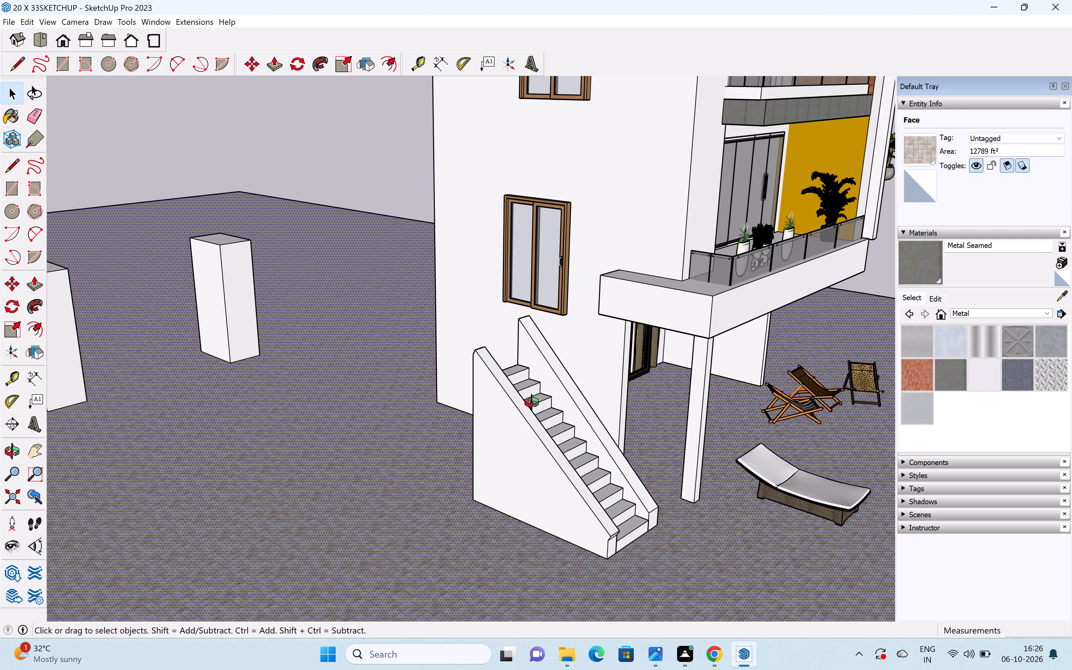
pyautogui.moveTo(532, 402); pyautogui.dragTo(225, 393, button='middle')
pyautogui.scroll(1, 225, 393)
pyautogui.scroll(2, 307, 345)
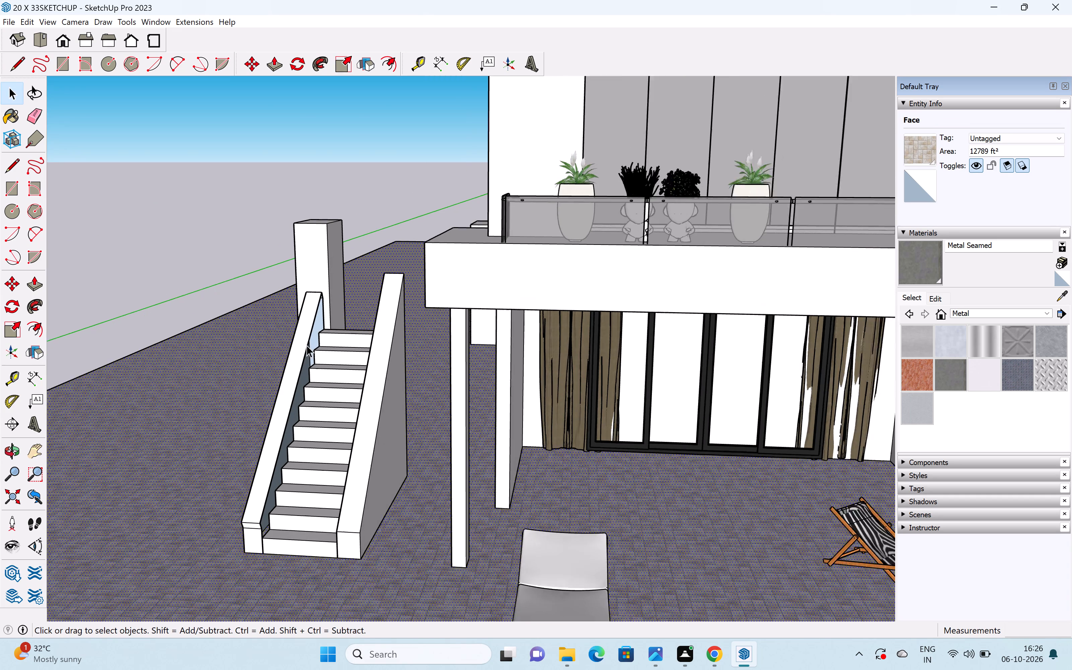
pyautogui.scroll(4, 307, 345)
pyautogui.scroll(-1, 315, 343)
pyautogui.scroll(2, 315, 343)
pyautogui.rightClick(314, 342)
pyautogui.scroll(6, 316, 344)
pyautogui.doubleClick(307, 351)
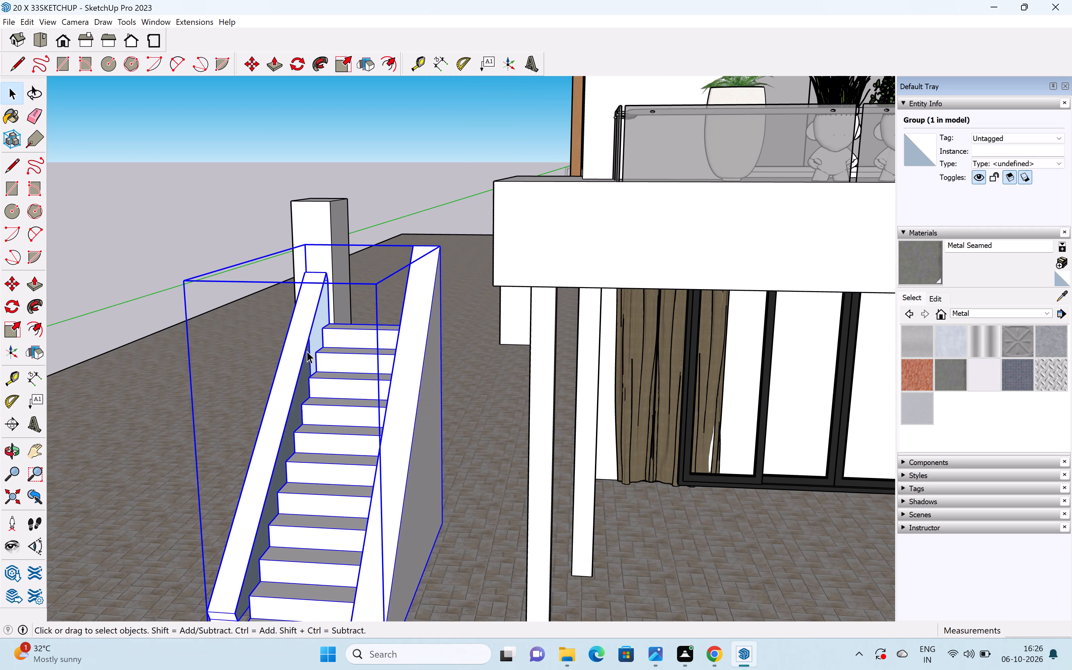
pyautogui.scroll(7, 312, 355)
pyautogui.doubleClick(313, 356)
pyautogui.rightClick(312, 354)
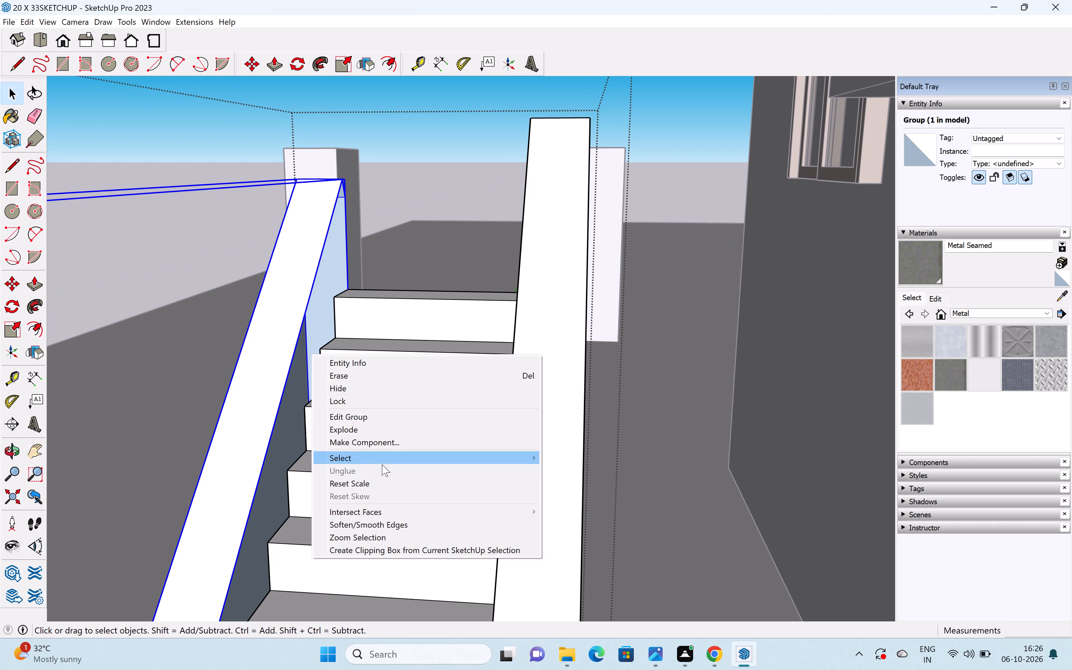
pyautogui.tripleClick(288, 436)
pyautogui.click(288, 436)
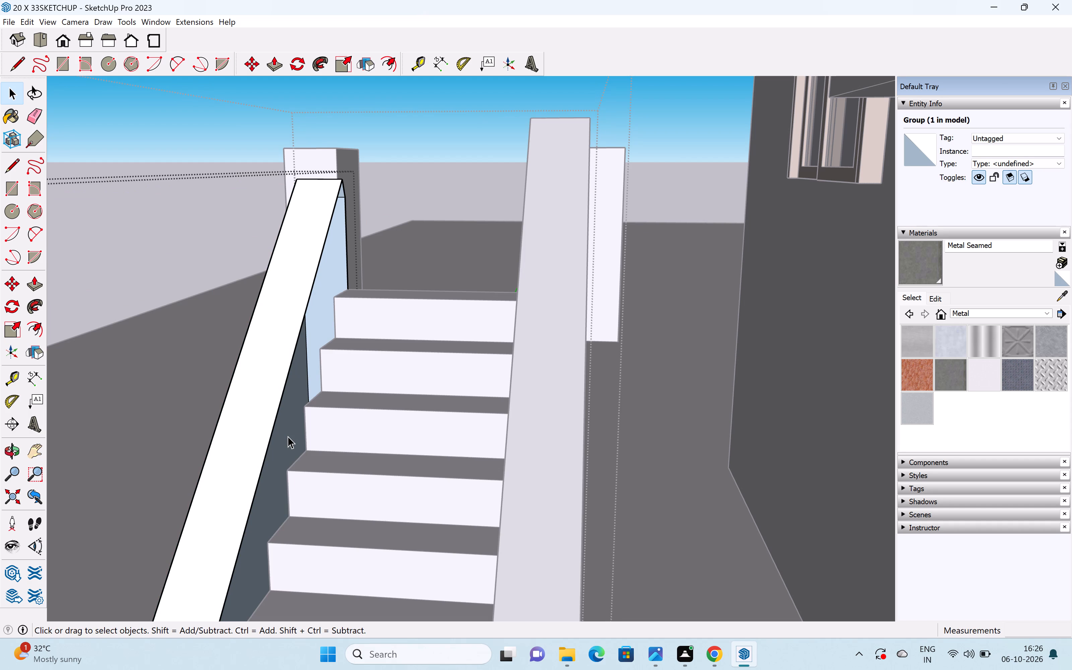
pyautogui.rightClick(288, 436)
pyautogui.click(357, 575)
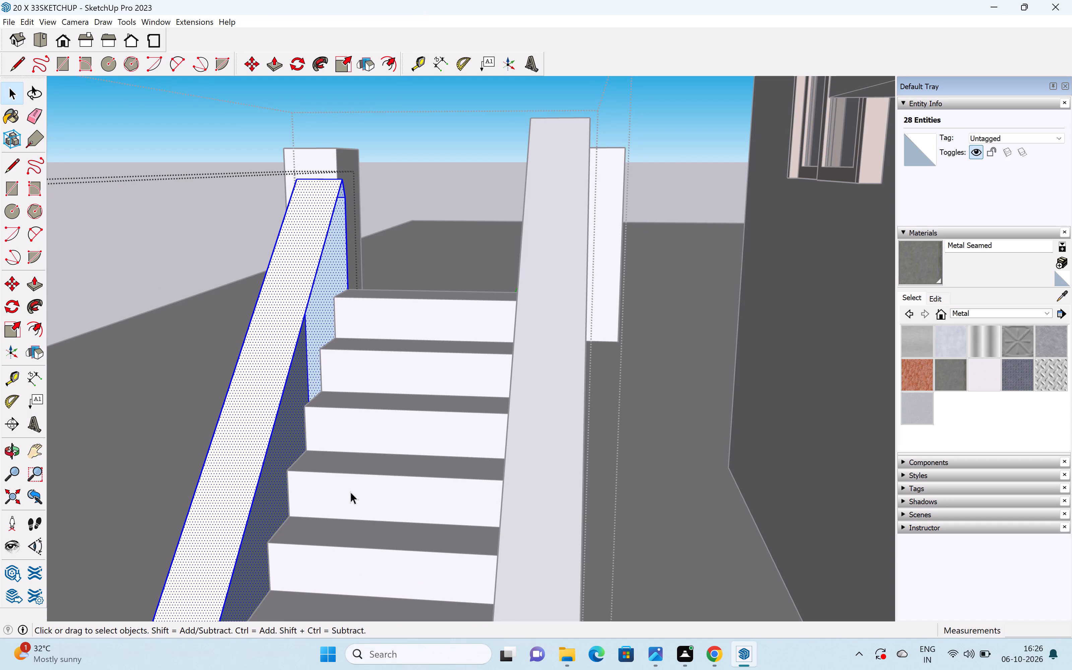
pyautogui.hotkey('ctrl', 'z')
# Close the outer side wall's group and return to editing the staircase group.
pyautogui.press('space')
pyautogui.scroll(-6, 373, 367)
pyautogui.click(186, 412)
pyautogui.scroll(1, 382, 335)
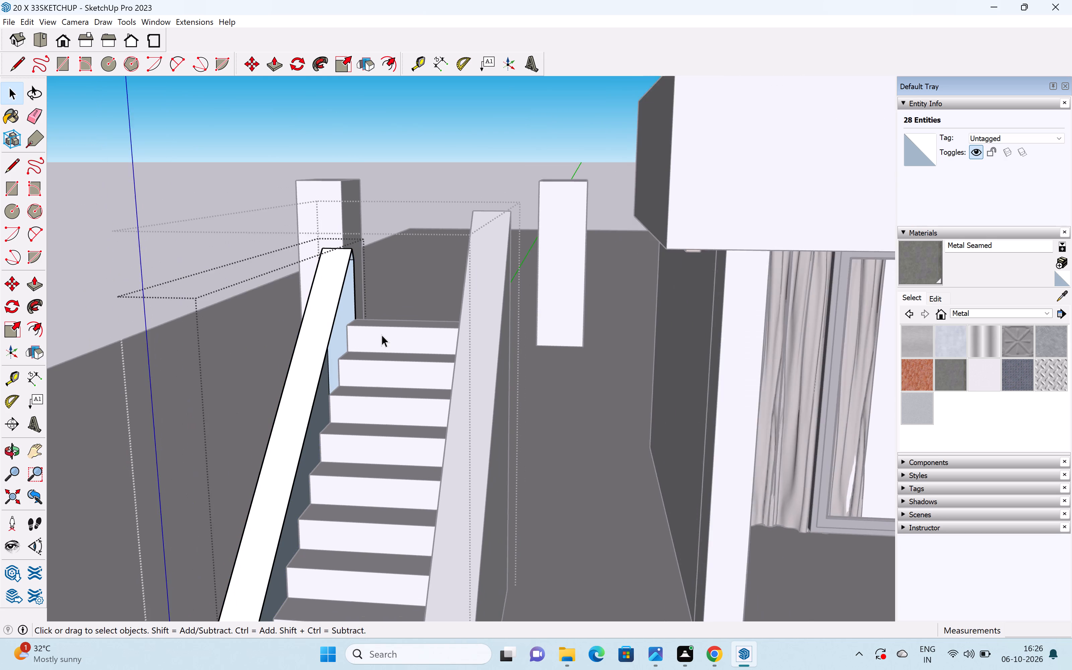
pyautogui.moveTo(382, 335); pyautogui.dragTo(270, 340, button='middle')
pyautogui.scroll(3, 331, 311)
pyautogui.click(208, 337)
pyautogui.scroll(-8, 234, 337)
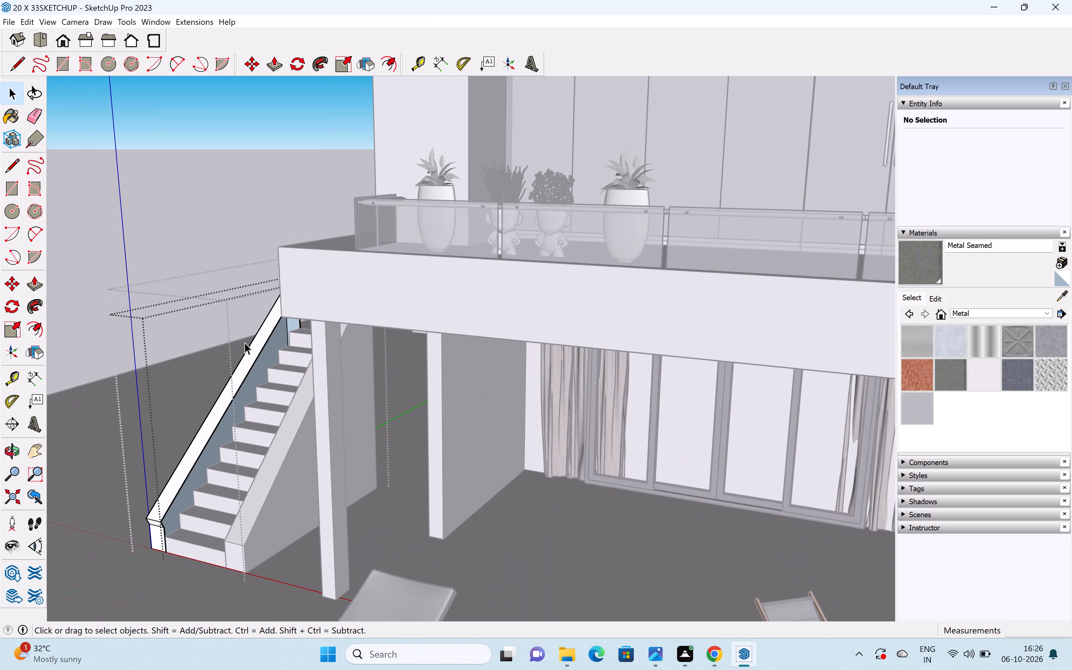
pyautogui.scroll(2, 155, 526)
pyautogui.doubleClick(114, 509)
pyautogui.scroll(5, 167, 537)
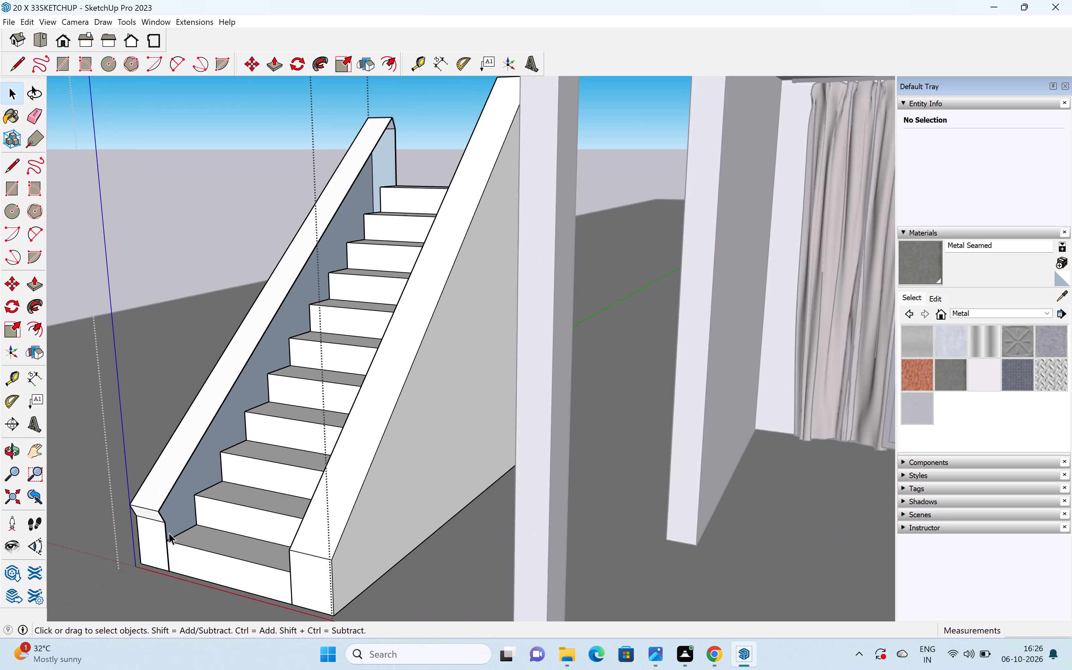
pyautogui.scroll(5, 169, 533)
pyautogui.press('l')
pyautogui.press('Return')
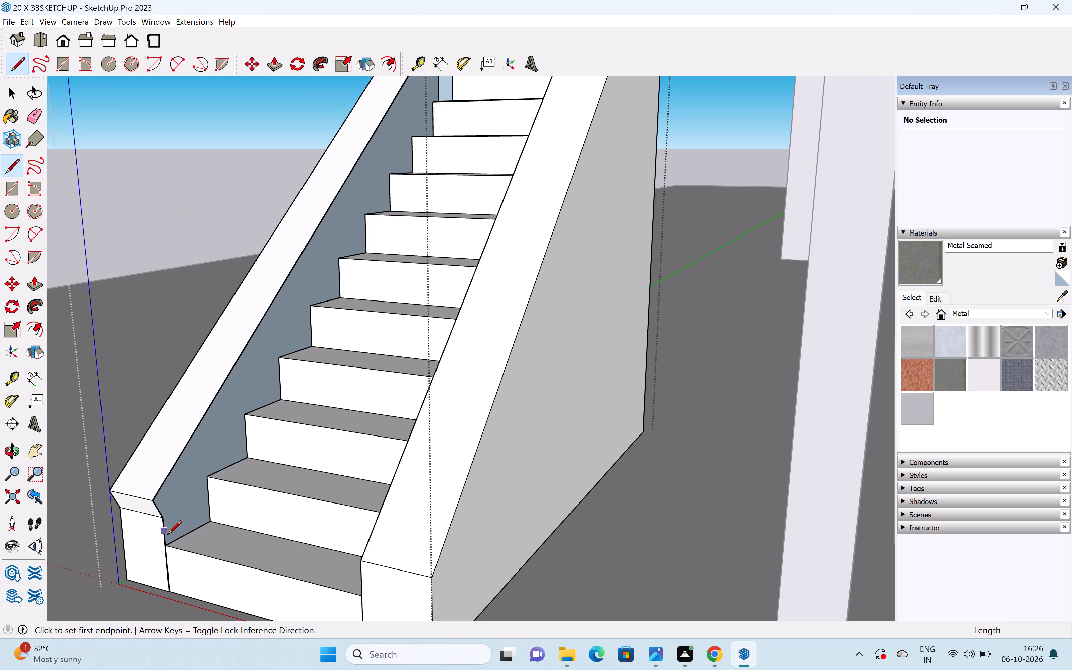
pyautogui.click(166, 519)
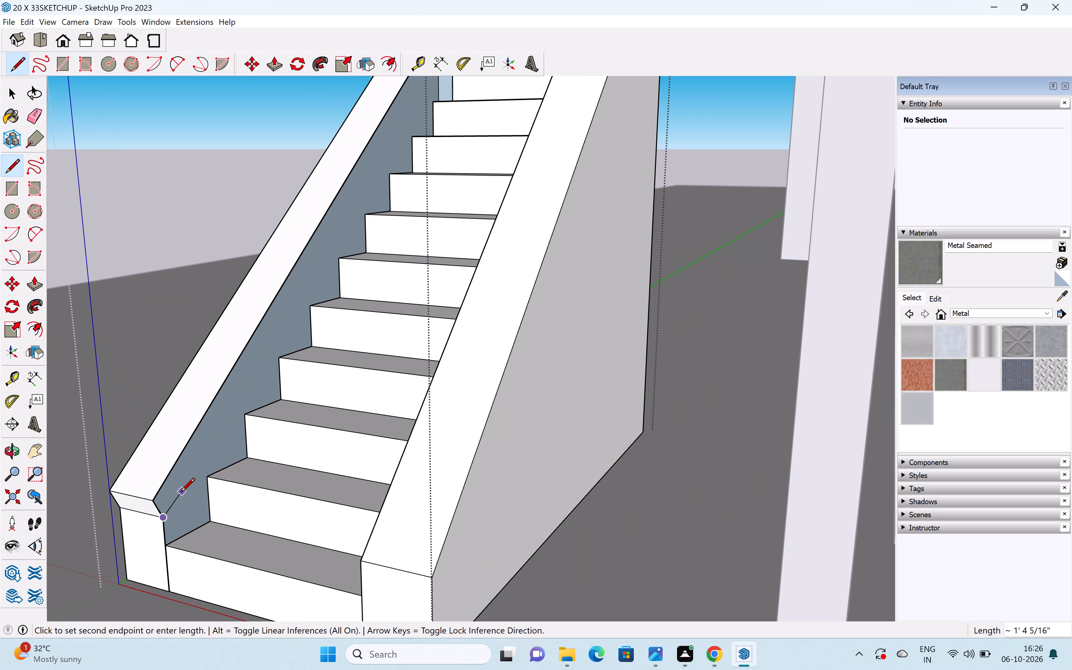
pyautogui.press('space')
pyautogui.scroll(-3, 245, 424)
# Draw a line from the outer side wall's upper inner corner down to the top step, undoing the extra segment toward the step's front edge.
pyautogui.keyDown('shift'); pyautogui.moveTo(240, 405); pyautogui.dragTo(223, 495, button='middle'); pyautogui.keyUp('shift')
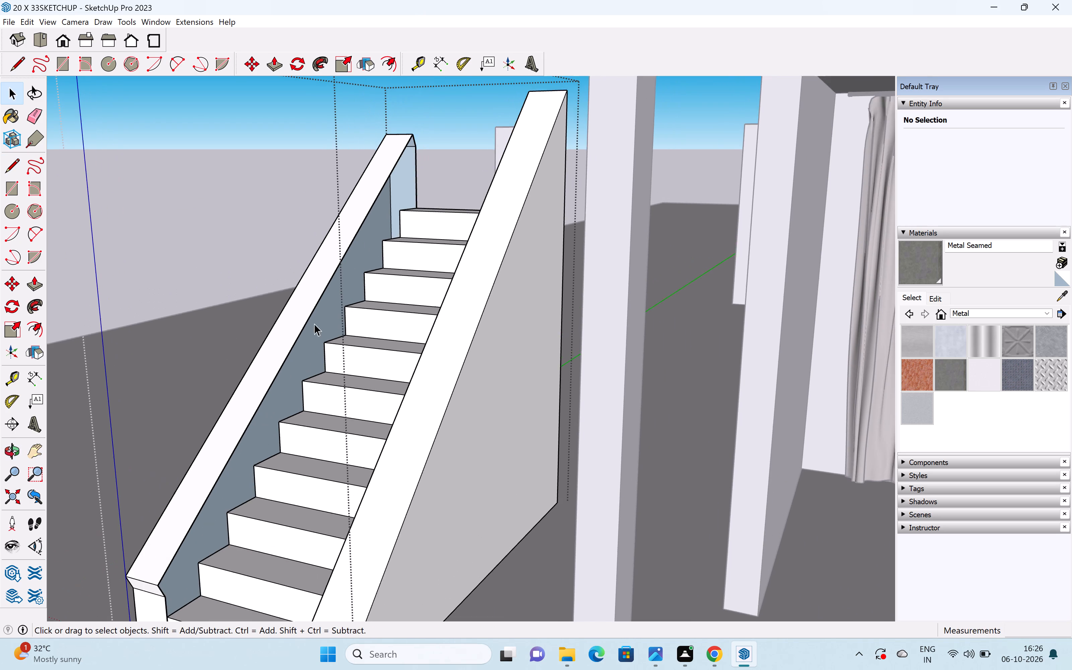
pyautogui.scroll(6, 361, 244)
pyautogui.press('l')
pyautogui.moveTo(404, 197); pyautogui.dragTo(479, 199, button='middle')
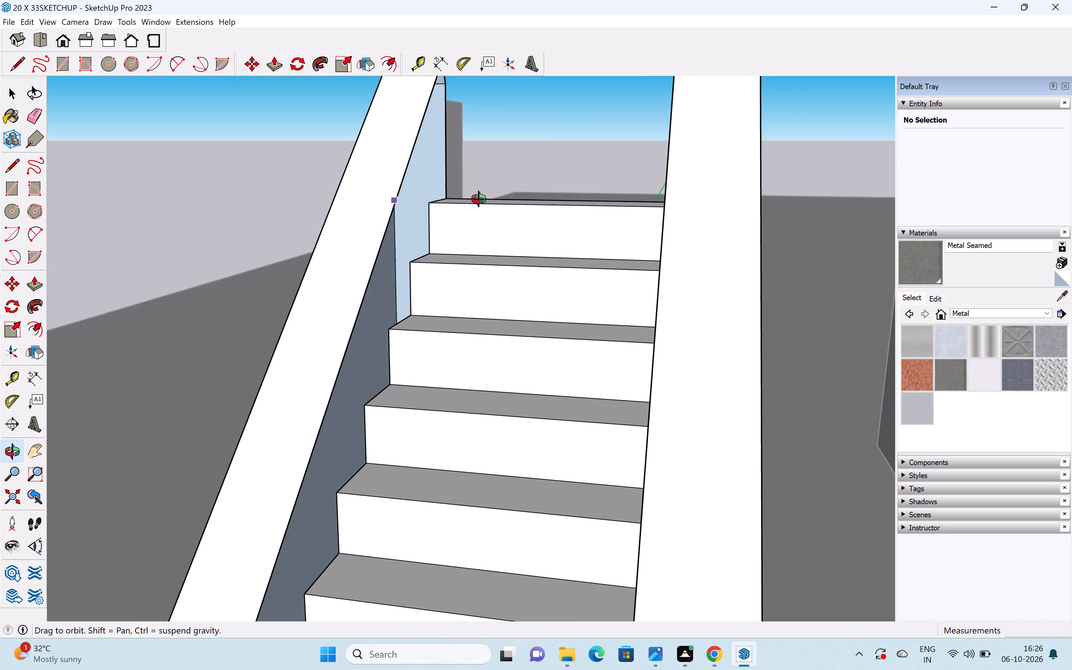
pyautogui.moveTo(479, 199); pyautogui.dragTo(401, 217, button='middle')
pyautogui.scroll(-3, 406, 213)
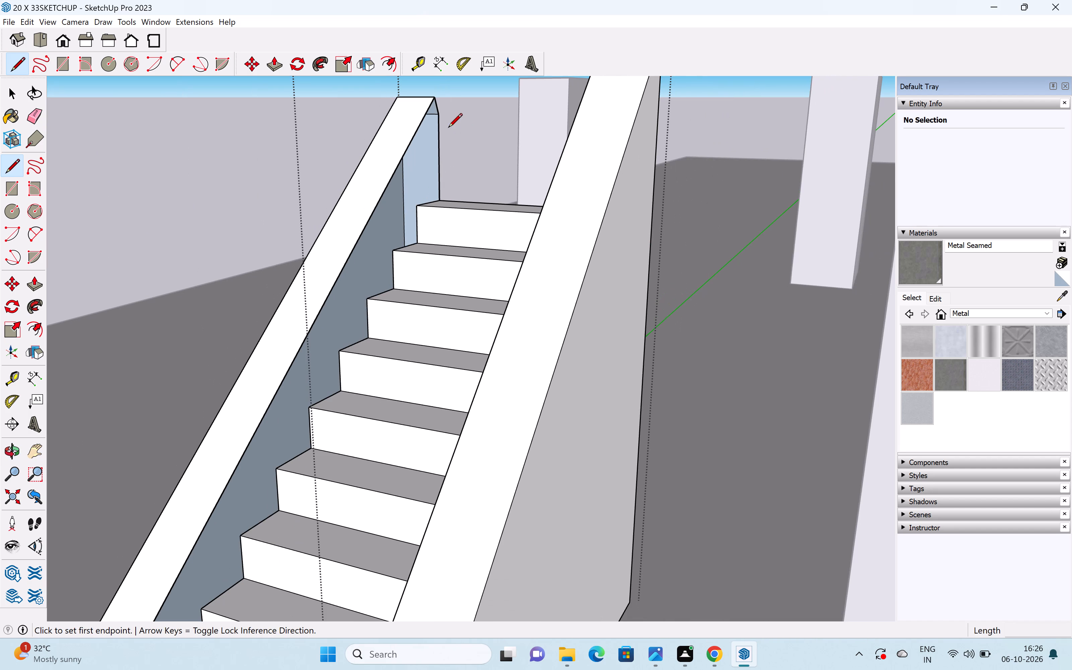
pyautogui.click(439, 113)
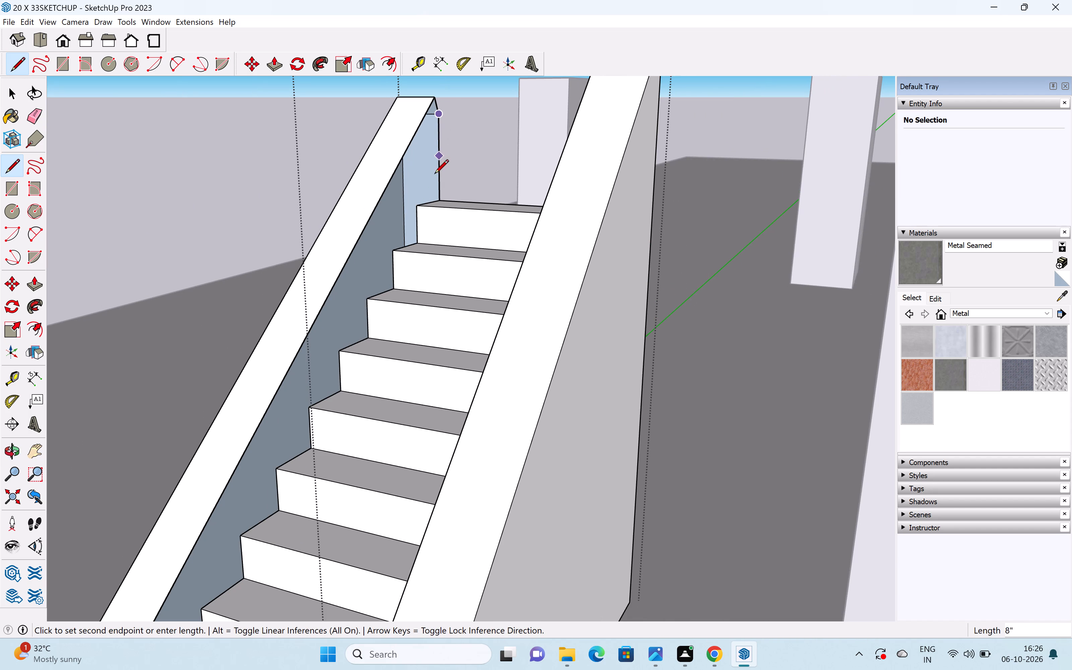
pyautogui.click(439, 200)
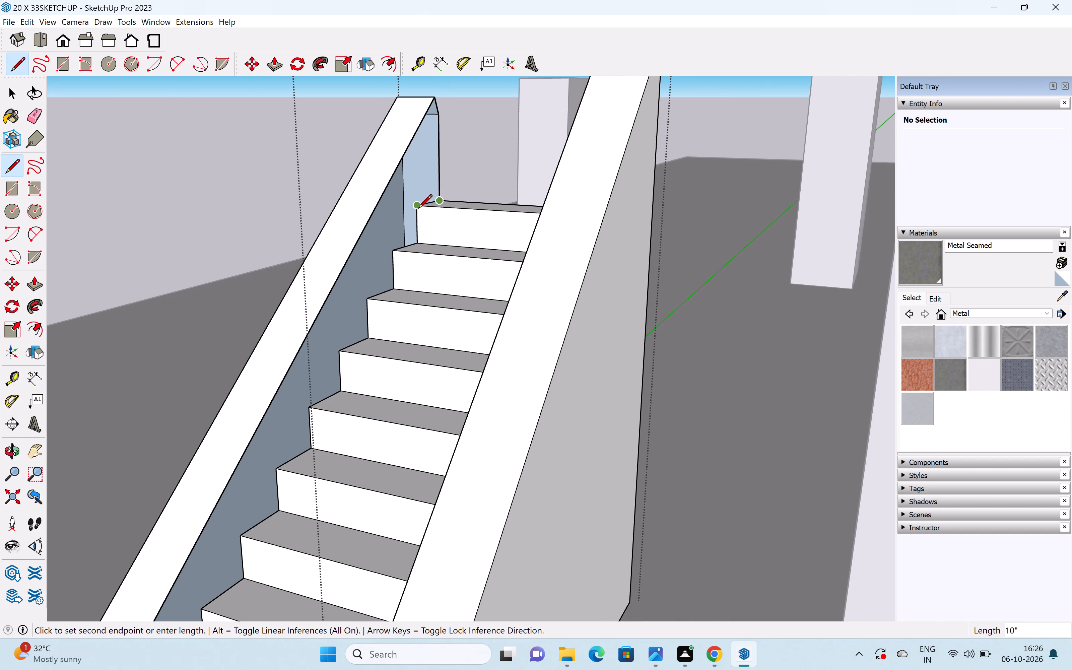
pyautogui.click(418, 209)
pyautogui.hotkey('ctrl', 'z')
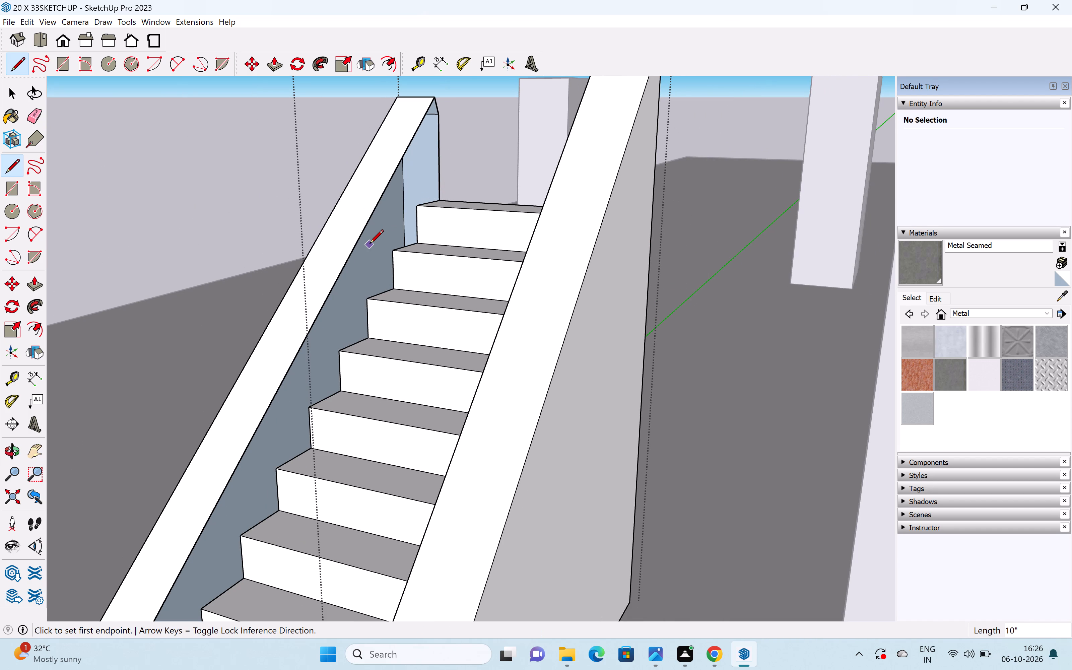
# Draw a sloping line about 11' 11 1/2" long between the outer side wall's upper and lower inner corners, undoing the extra vertical segment.
pyautogui.press('l')
pyautogui.click(441, 113)
pyautogui.scroll(-2, 372, 261)
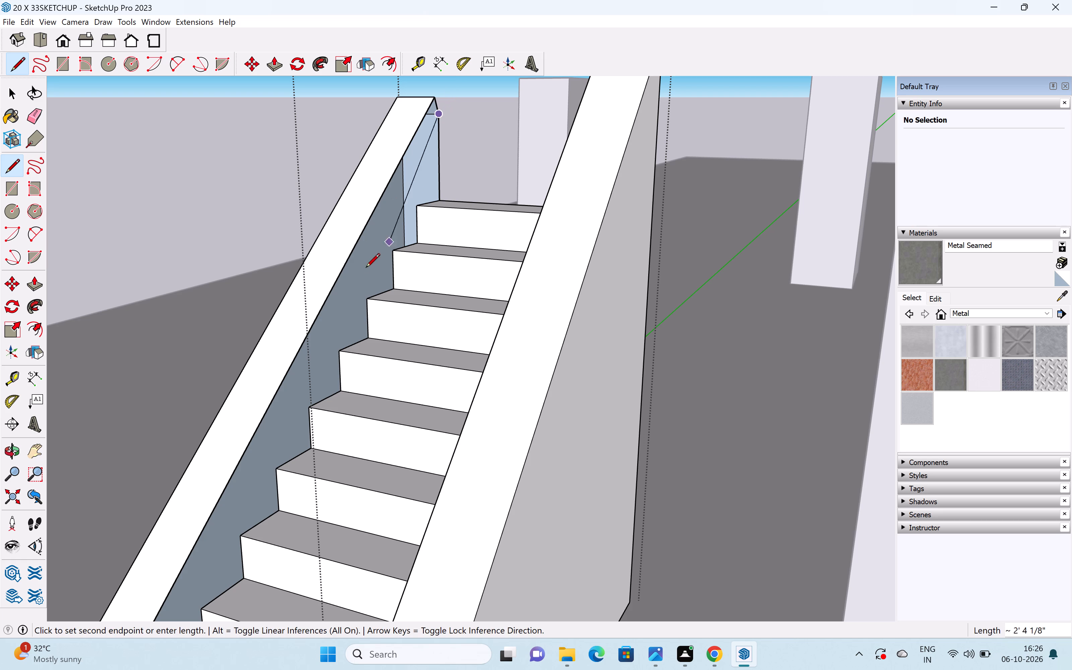
pyautogui.scroll(-4, 366, 268)
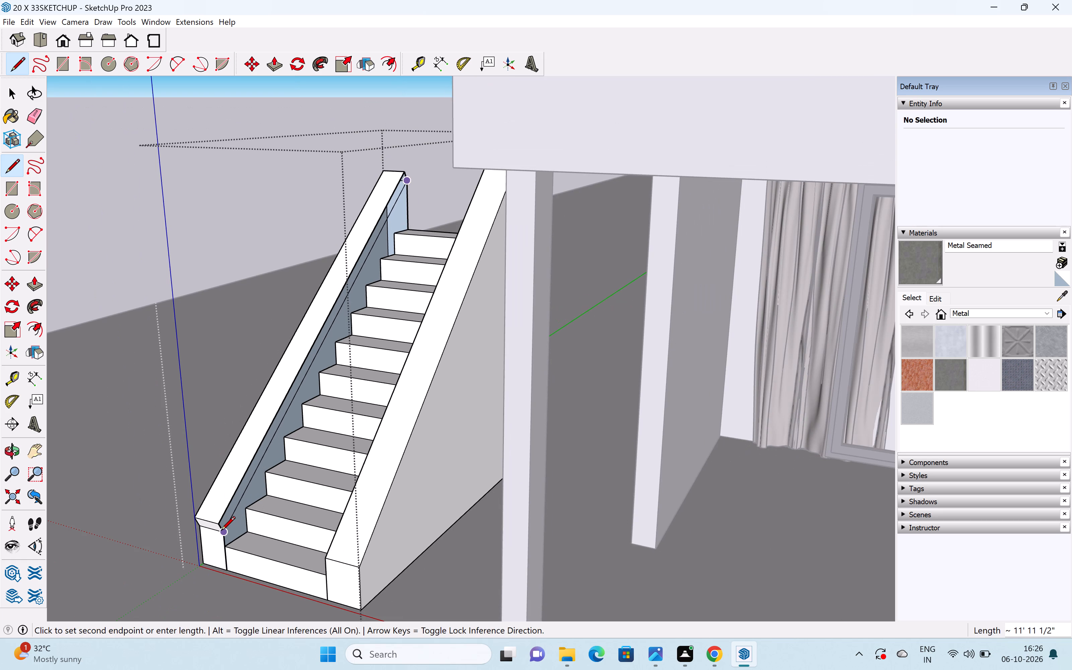
pyautogui.click(221, 532)
pyautogui.scroll(11, 223, 531)
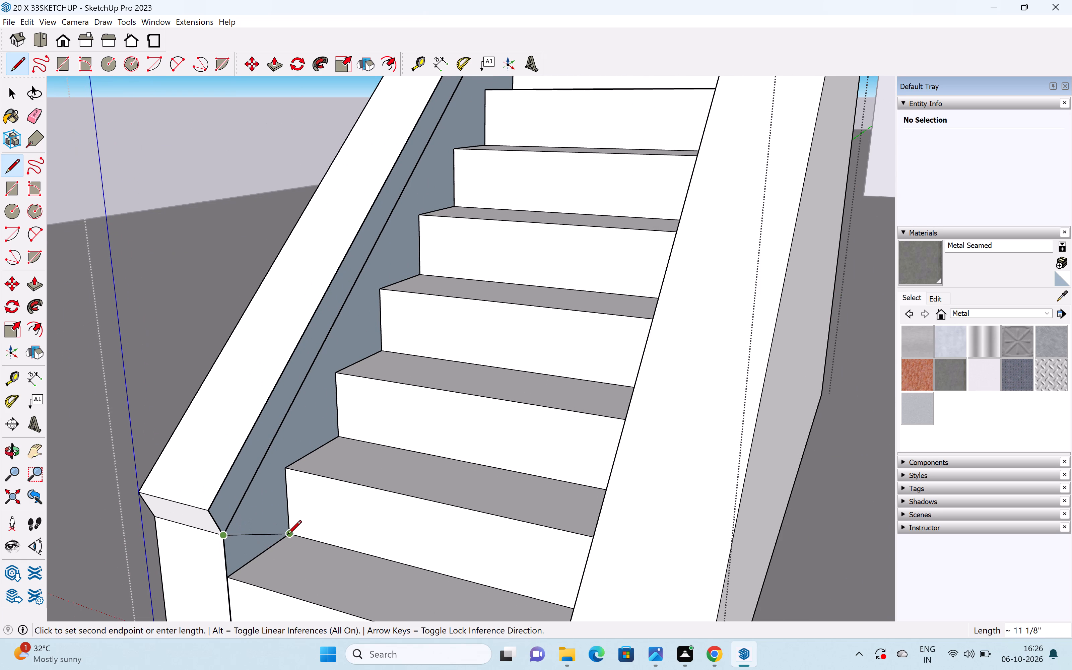
pyautogui.click(227, 576)
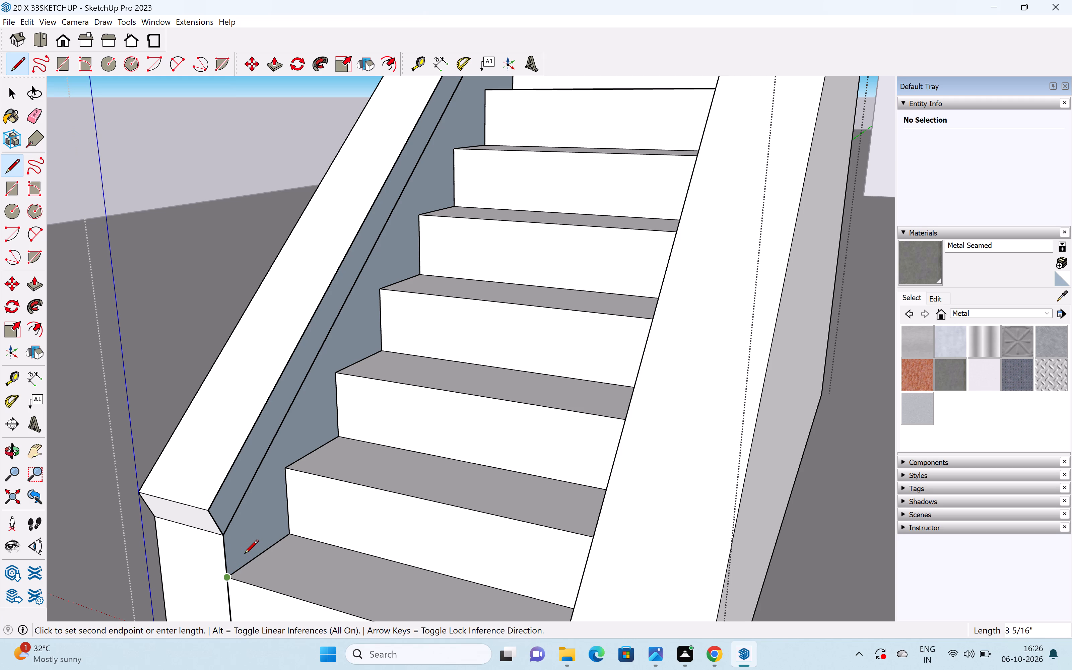
pyautogui.hotkey('ctrl', 'z')
pyautogui.press('space')
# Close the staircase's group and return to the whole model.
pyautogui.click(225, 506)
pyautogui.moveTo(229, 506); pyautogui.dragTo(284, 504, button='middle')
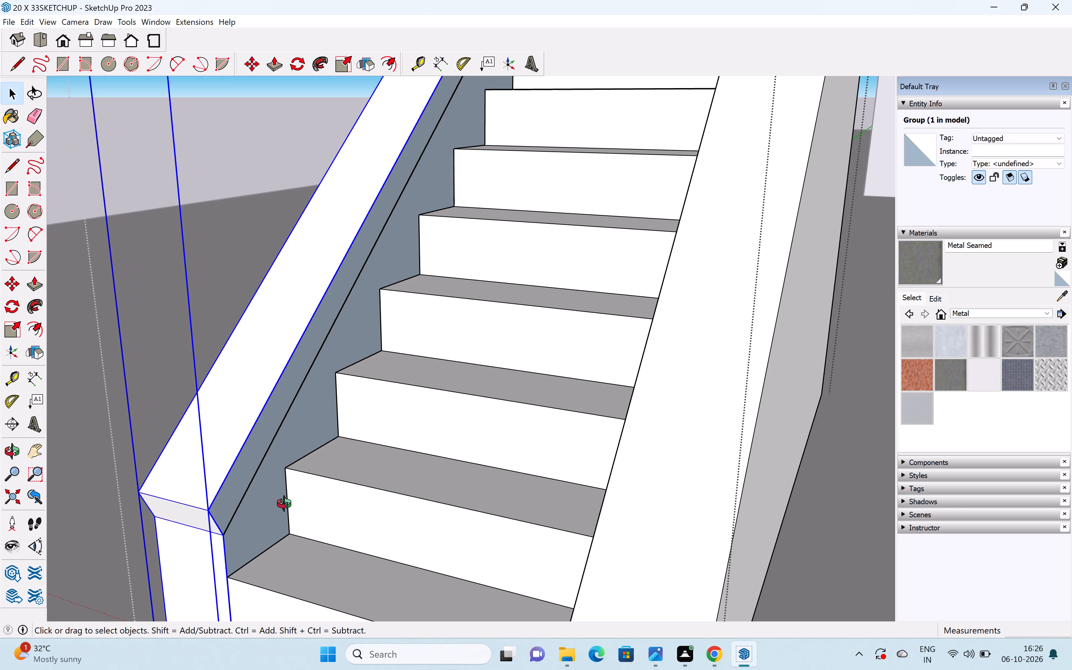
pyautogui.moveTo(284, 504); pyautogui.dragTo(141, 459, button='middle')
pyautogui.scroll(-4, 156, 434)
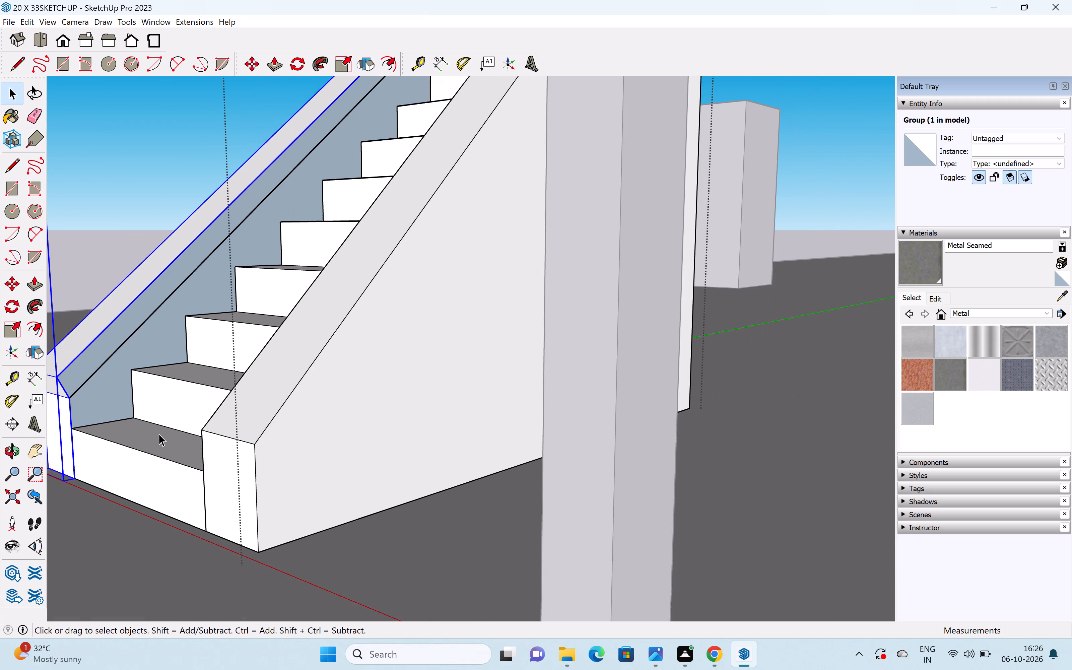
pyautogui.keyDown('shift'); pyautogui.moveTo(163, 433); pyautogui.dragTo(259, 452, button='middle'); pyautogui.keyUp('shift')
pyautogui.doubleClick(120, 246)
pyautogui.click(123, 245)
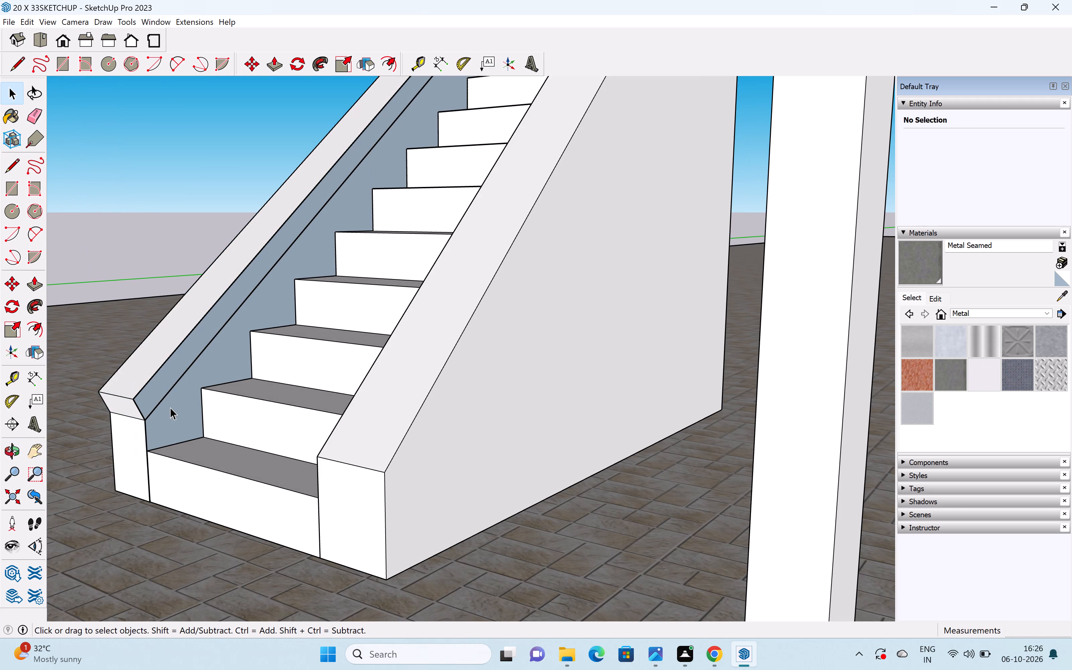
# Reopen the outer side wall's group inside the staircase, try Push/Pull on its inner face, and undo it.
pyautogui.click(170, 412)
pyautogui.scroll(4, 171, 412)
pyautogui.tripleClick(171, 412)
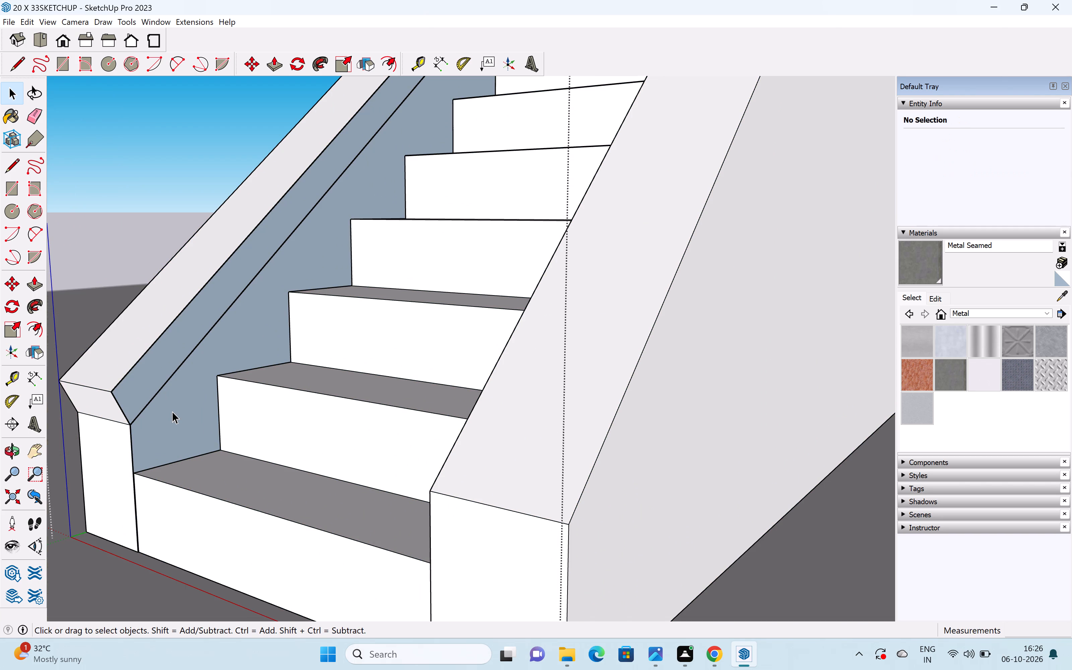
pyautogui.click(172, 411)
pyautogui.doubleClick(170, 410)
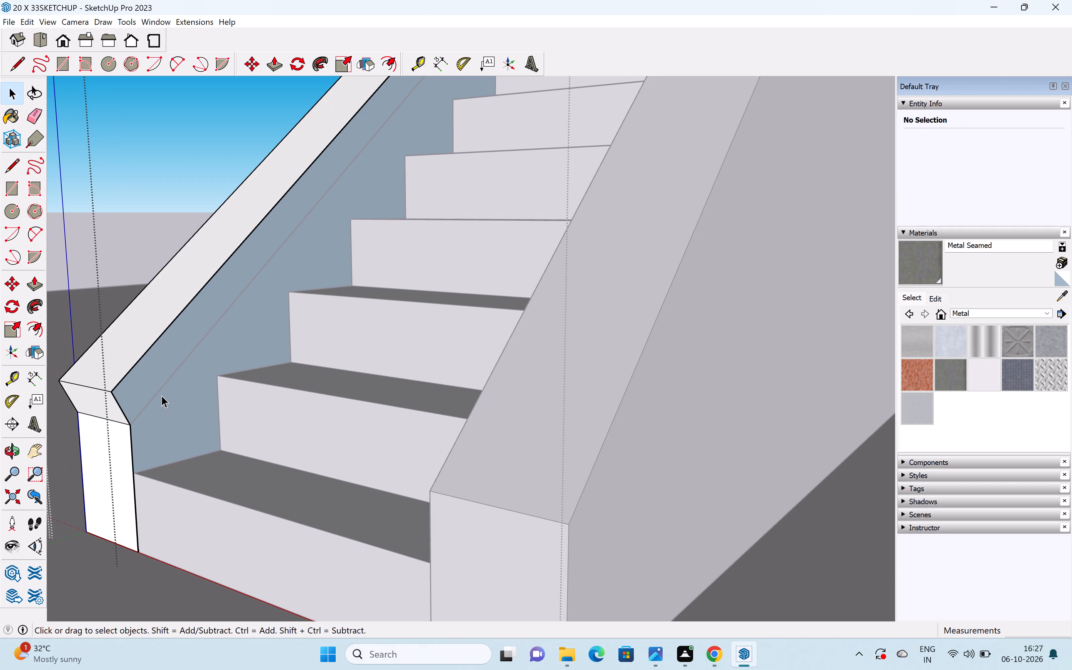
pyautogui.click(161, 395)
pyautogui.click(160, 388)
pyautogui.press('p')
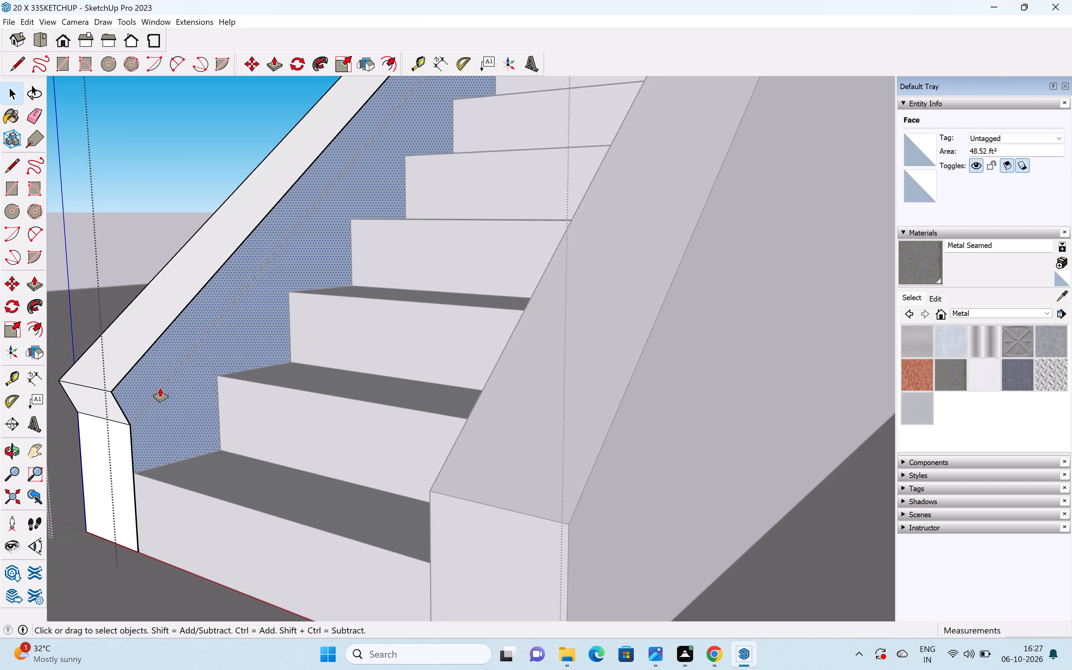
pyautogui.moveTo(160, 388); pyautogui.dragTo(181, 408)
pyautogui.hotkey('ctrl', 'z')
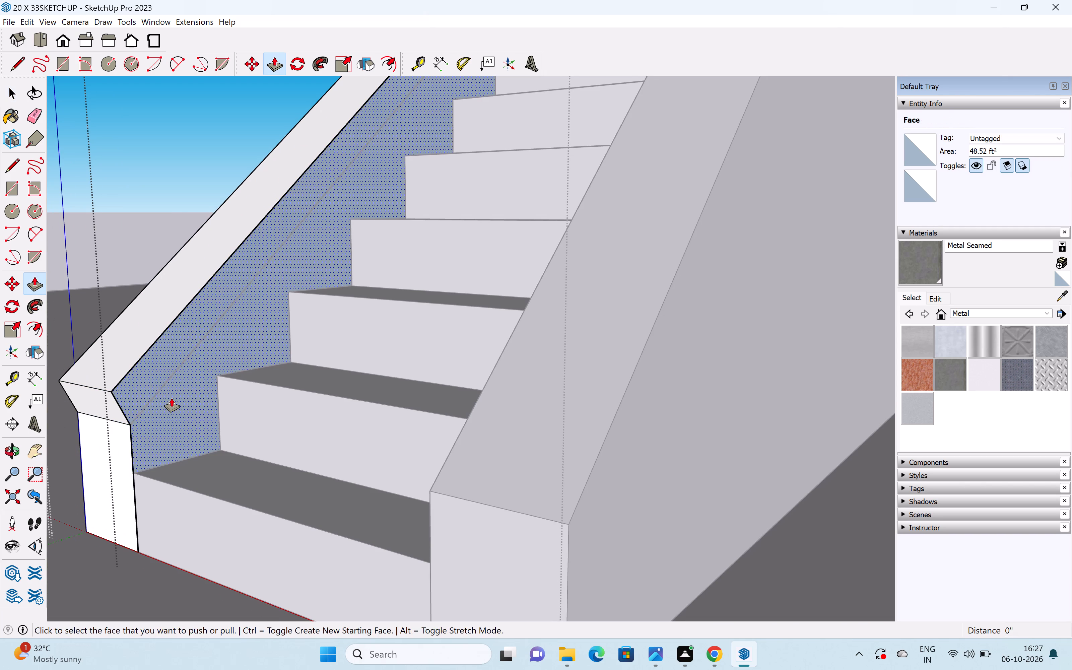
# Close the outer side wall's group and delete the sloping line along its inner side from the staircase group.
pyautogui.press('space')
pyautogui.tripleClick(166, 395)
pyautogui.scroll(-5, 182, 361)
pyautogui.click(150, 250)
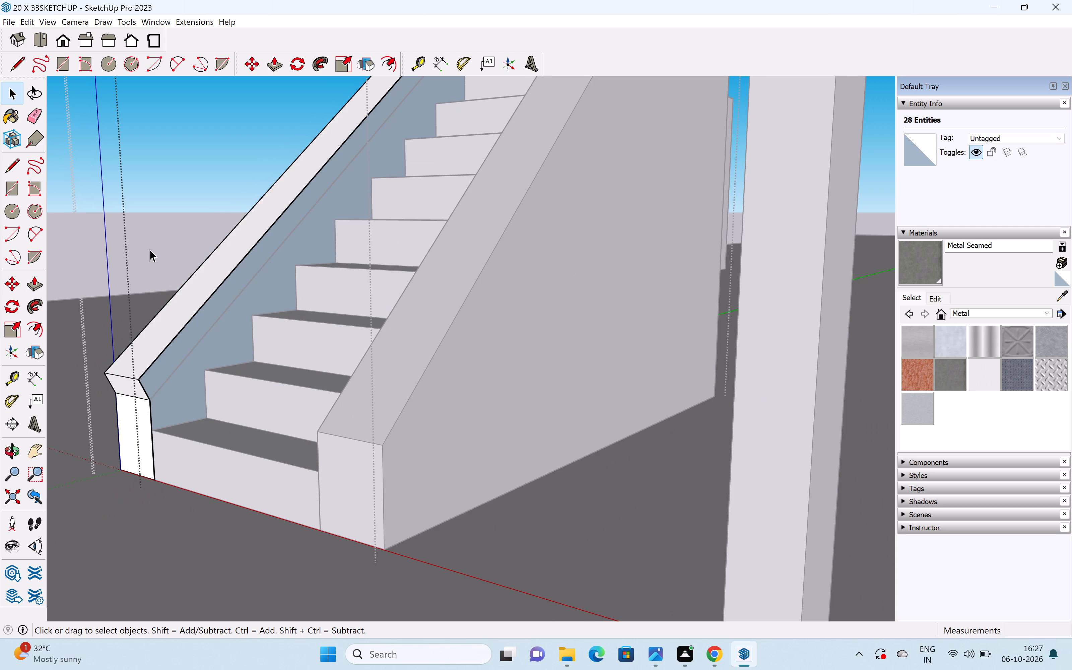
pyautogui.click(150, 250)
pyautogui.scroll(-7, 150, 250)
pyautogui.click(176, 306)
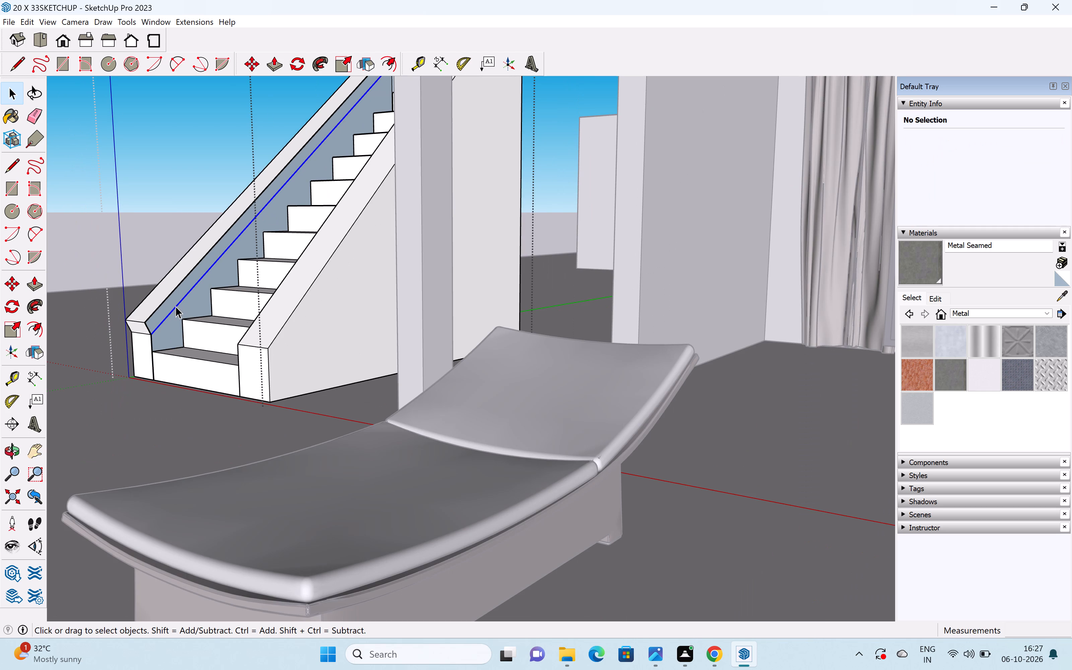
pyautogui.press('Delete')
# Examine the outer side wall's inner face and where it meets the steps from several angles.
pyautogui.scroll(12, 171, 305)
pyautogui.moveTo(188, 353); pyautogui.dragTo(234, 433, button='middle')
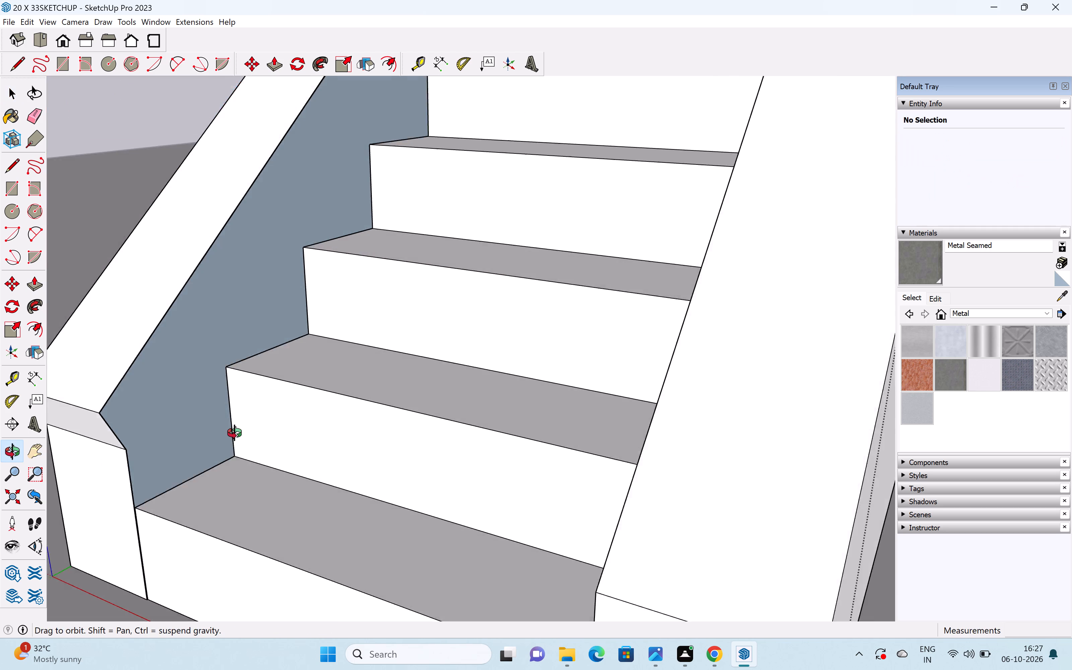
pyautogui.moveTo(234, 433); pyautogui.dragTo(358, 416, button='middle')
pyautogui.moveTo(262, 456); pyautogui.dragTo(266, 456, button='middle')
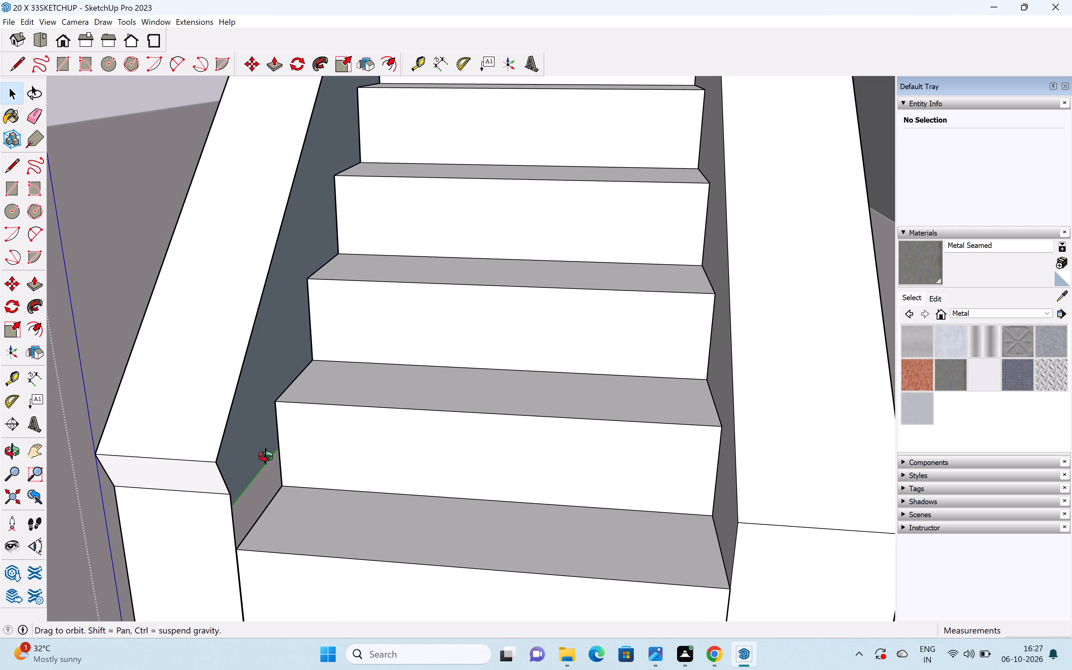
pyautogui.moveTo(266, 456); pyautogui.dragTo(224, 435, button='middle')
pyautogui.scroll(1, 219, 429)
pyautogui.moveTo(204, 421); pyautogui.dragTo(259, 501, button='middle')
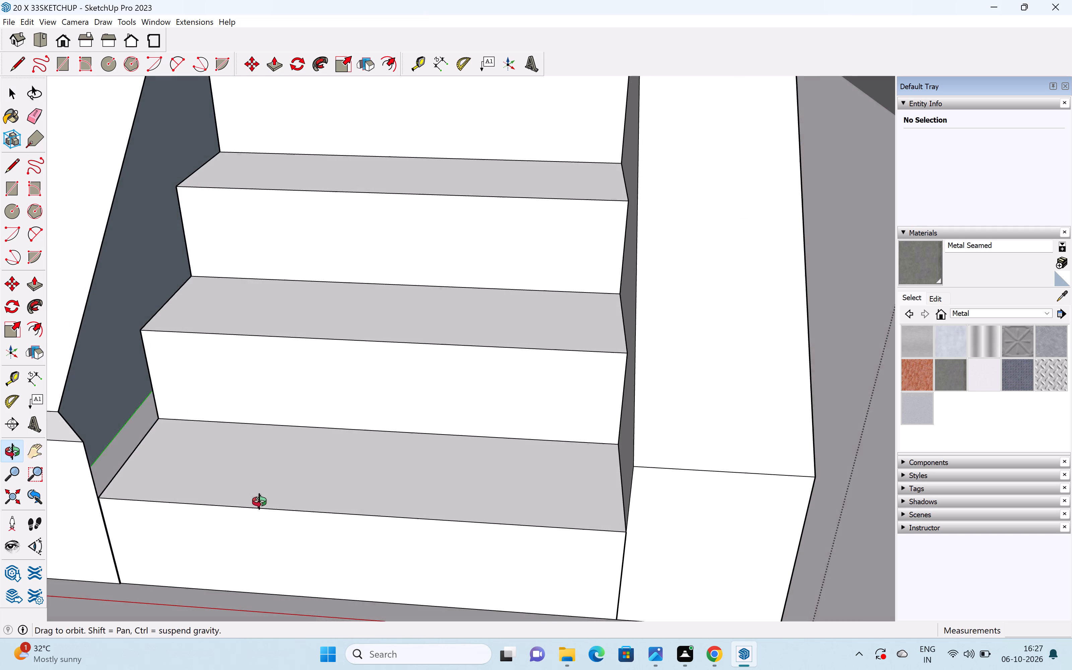
pyautogui.moveTo(259, 501); pyautogui.dragTo(260, 502, button='middle')
pyautogui.scroll(-14, 196, 431)
pyautogui.moveTo(199, 405); pyautogui.dragTo(264, 419, button='middle')
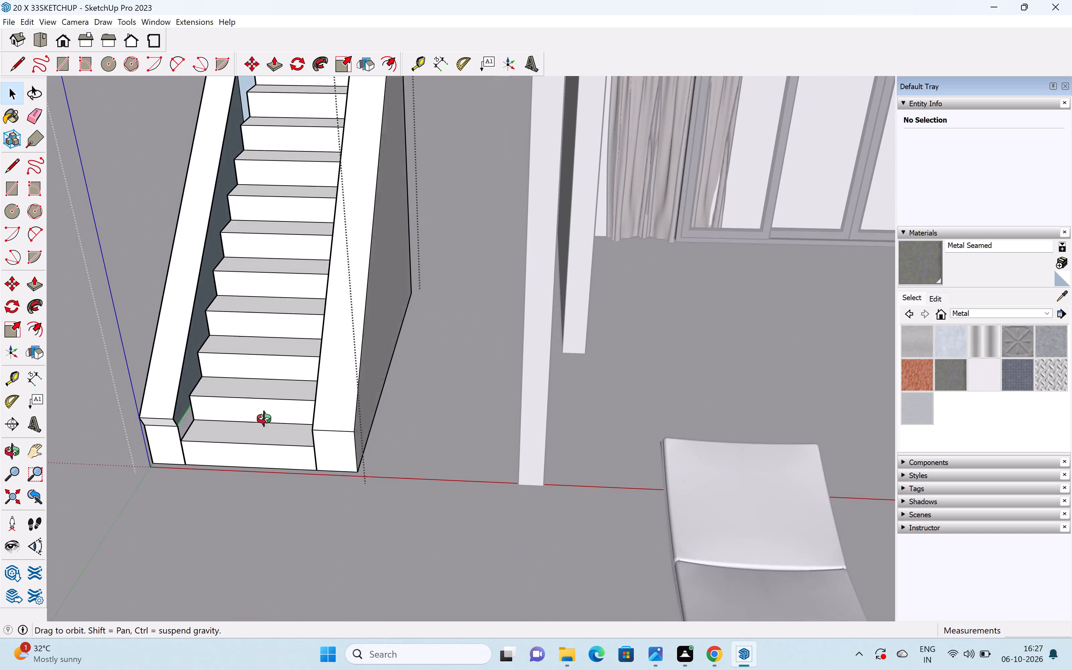
pyautogui.moveTo(264, 419); pyautogui.dragTo(307, 433, button='middle')
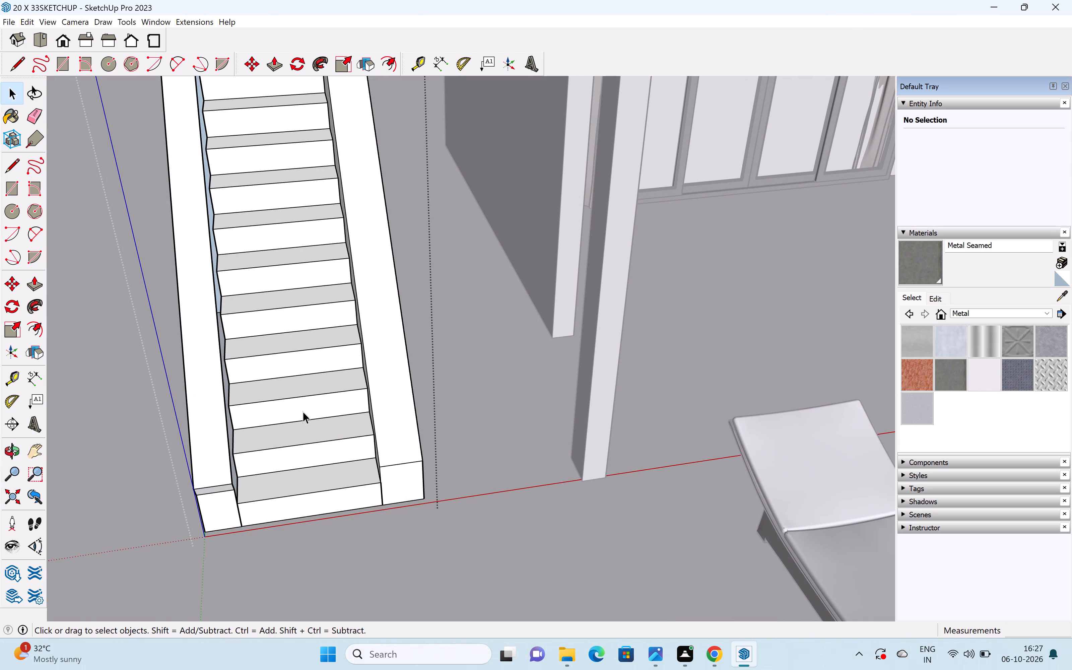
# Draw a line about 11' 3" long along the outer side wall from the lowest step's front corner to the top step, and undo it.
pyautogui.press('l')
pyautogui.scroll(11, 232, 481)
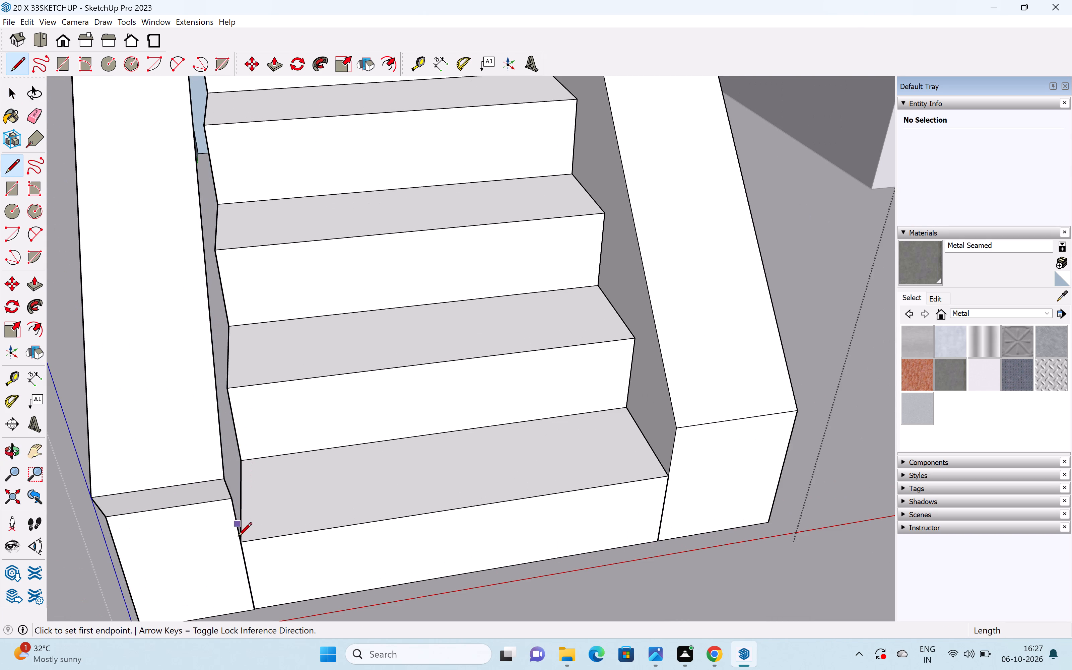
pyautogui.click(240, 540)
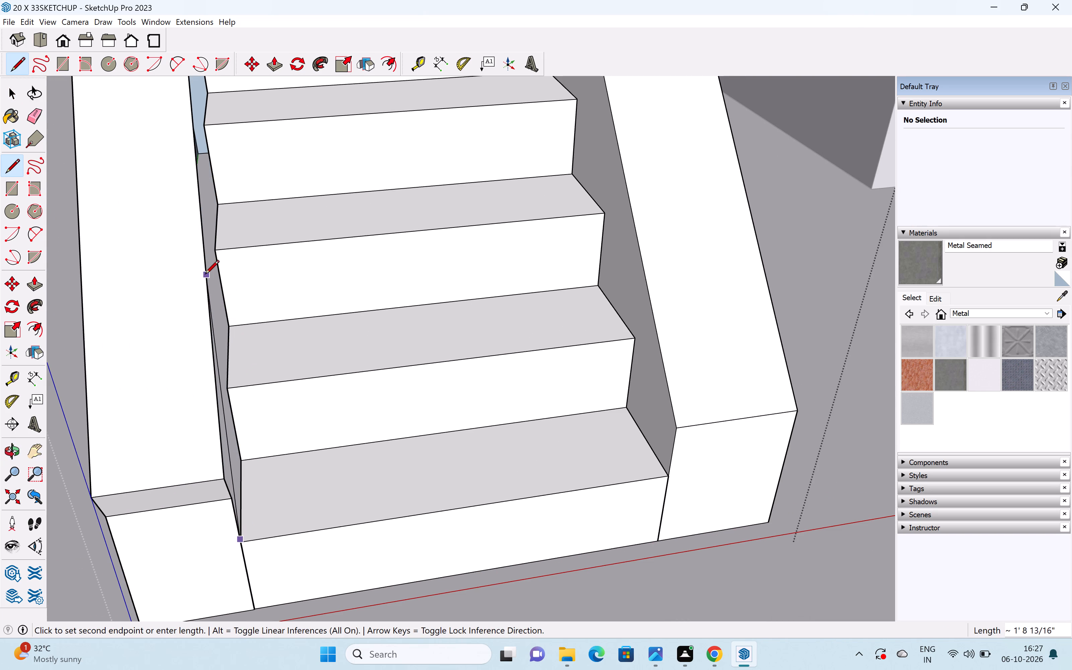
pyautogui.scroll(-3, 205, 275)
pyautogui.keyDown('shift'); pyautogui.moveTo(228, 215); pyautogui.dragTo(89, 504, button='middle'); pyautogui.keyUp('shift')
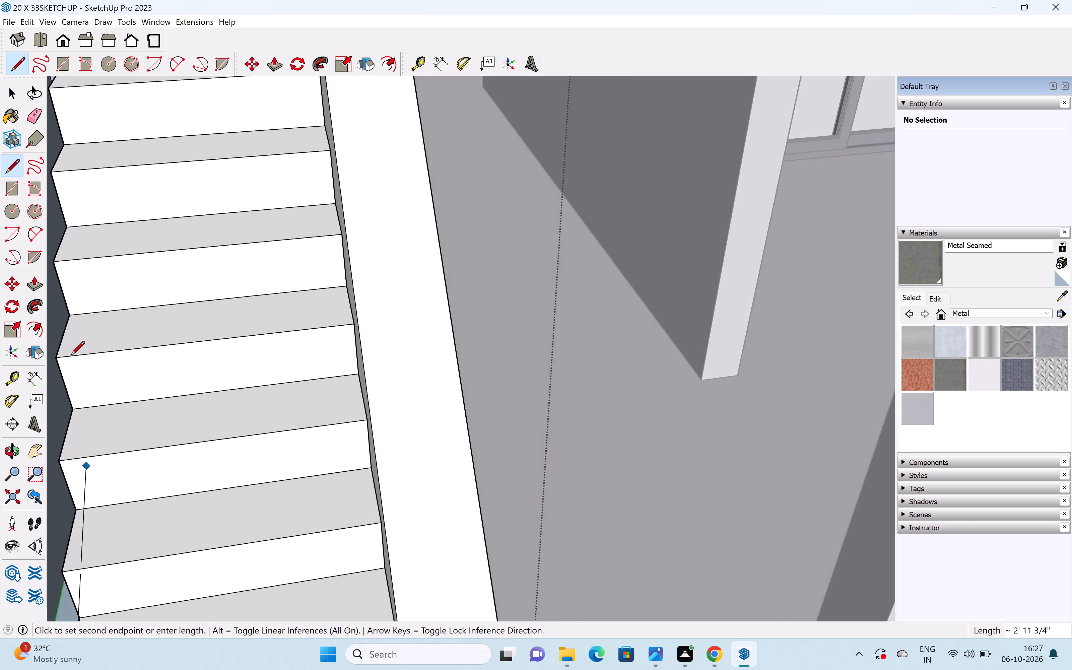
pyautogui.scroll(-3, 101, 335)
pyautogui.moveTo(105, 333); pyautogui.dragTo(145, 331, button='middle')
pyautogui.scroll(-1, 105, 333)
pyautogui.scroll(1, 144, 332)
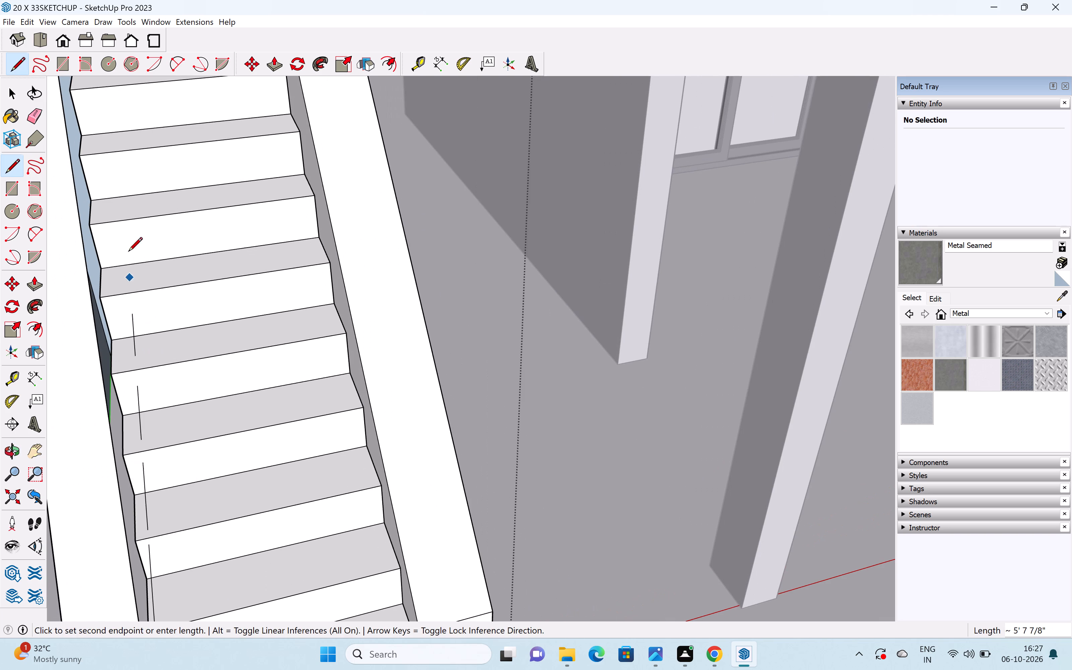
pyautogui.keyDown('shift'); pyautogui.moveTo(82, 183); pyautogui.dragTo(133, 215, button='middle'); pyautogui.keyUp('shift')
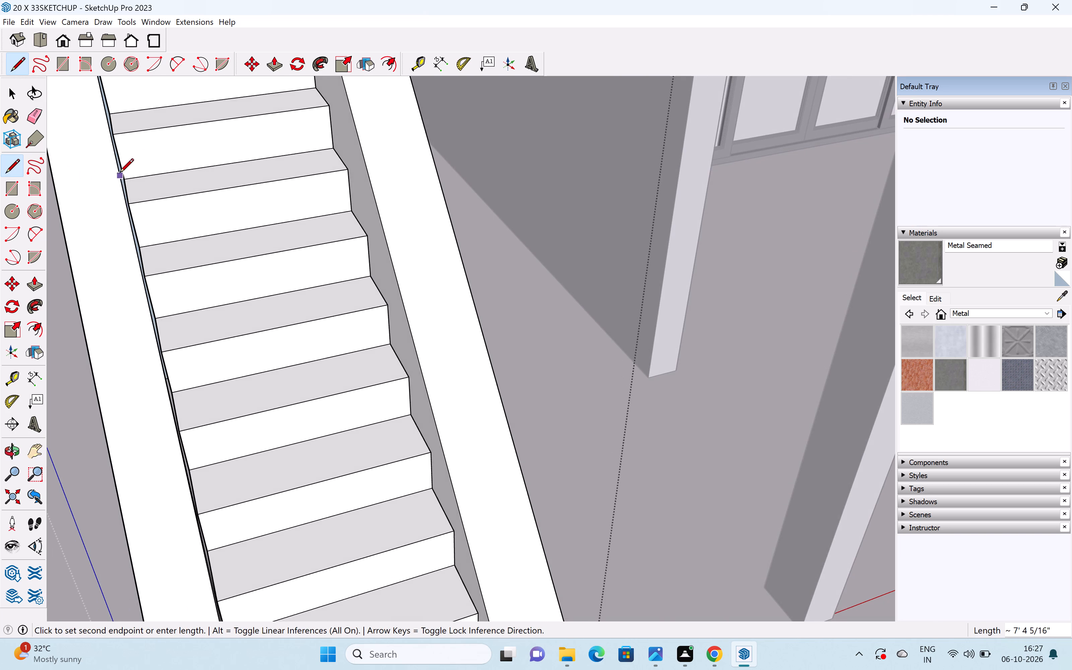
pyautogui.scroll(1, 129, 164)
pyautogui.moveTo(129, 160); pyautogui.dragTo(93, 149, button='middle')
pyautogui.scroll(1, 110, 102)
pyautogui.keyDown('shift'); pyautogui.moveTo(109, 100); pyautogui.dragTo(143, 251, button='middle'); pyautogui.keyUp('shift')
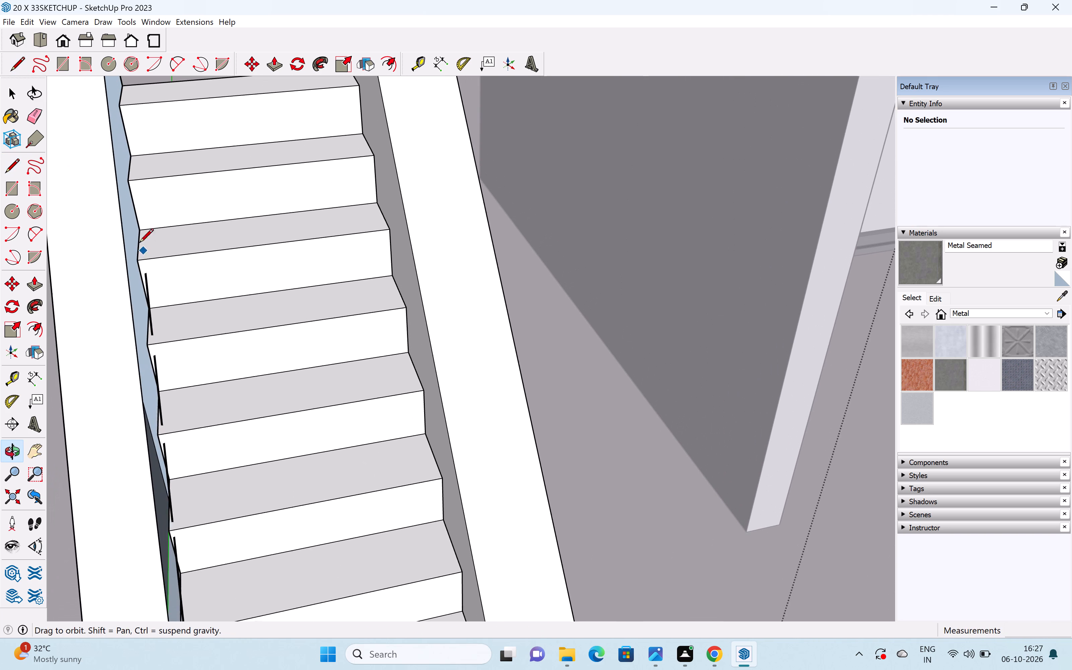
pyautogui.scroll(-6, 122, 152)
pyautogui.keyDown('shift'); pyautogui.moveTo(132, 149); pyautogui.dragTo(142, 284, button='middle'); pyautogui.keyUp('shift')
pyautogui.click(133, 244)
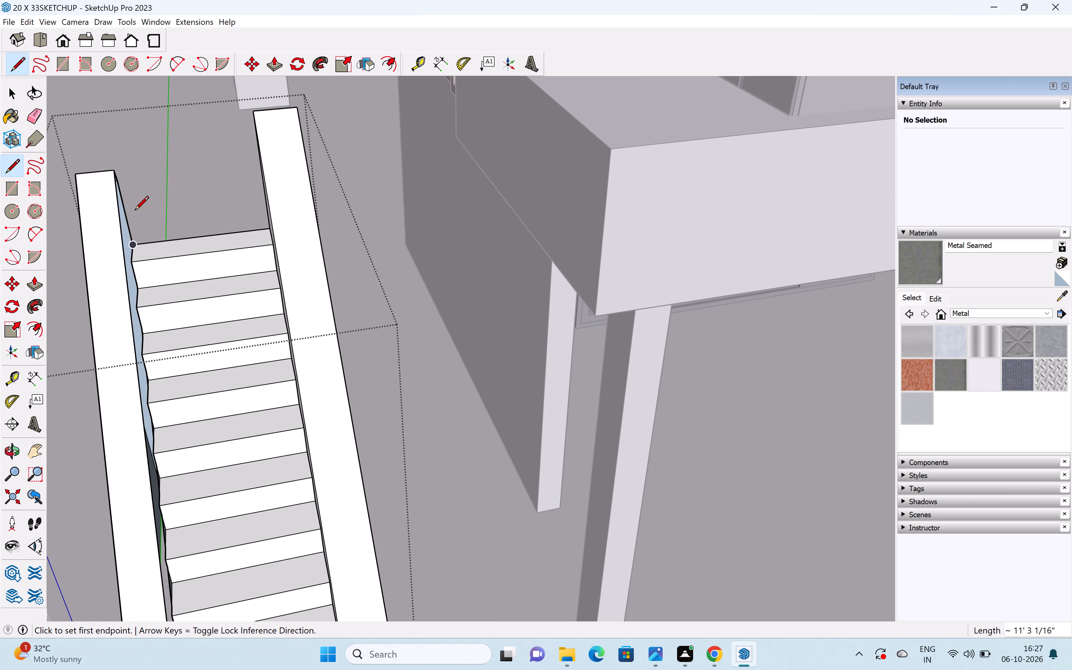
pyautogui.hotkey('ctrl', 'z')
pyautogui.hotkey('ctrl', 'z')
# Undo the staircase's recent edits back past its placement beside the house.
pyautogui.scroll(-3, 163, 303)
pyautogui.scroll(1, 165, 308)
pyautogui.scroll(-3, 165, 308)
pyautogui.press('space')
pyautogui.scroll(-6, 175, 323)
pyautogui.moveTo(180, 341); pyautogui.dragTo(151, 340, button='middle')
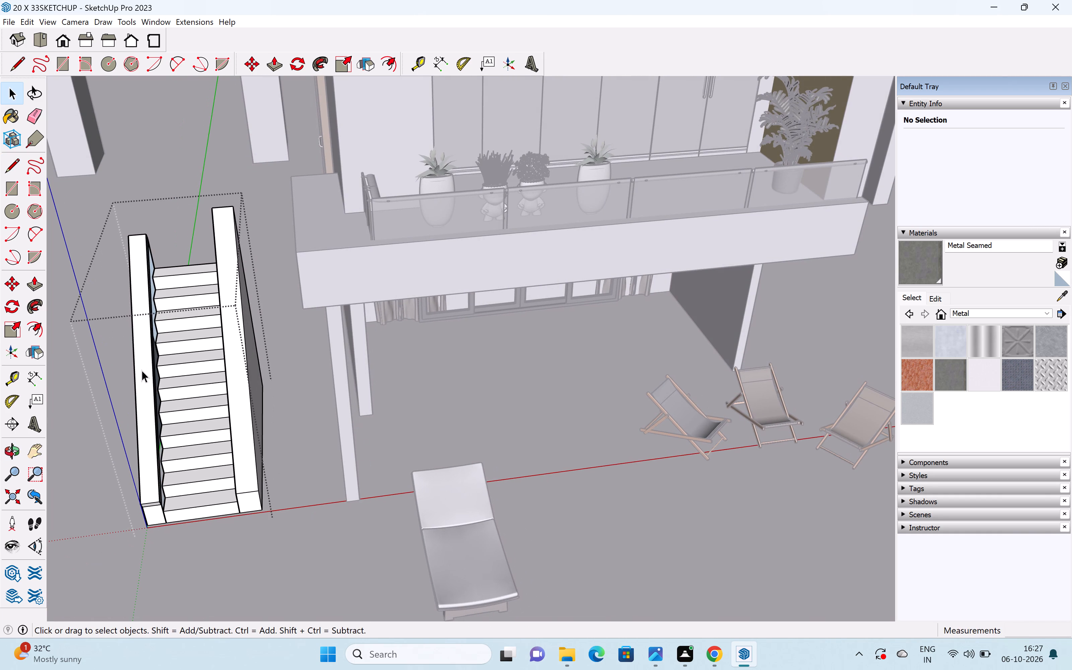
pyautogui.hotkey('ctrl', 'z')
pyautogui.hotkey('ctrl', 'z')
pyautogui.hotkey('ctrl', 'z')
pyautogui.hotkey('ctrl', 'z')
pyautogui.press('z')
pyautogui.hotkey('ctrl', 'z')
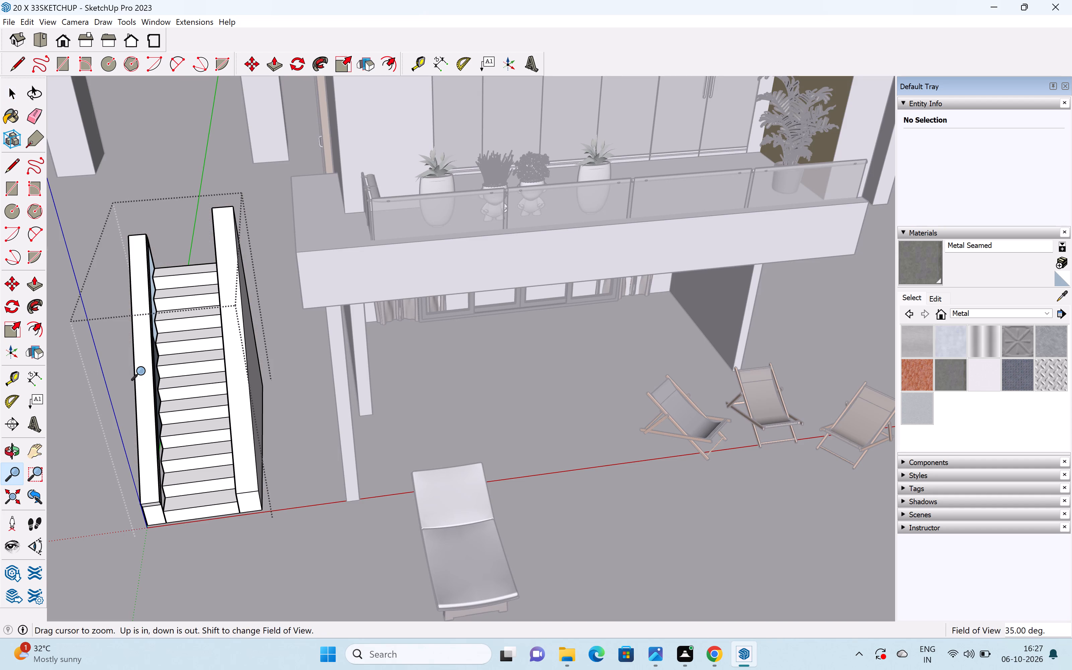
pyautogui.hotkey('ctrl', 'z')
pyautogui.hotkey('ctrl', 'z')
pyautogui.hotkey('ctrl', 'z')
pyautogui.hotkey('ctrl', 'z')
pyautogui.hotkey('ctrl', 'z')
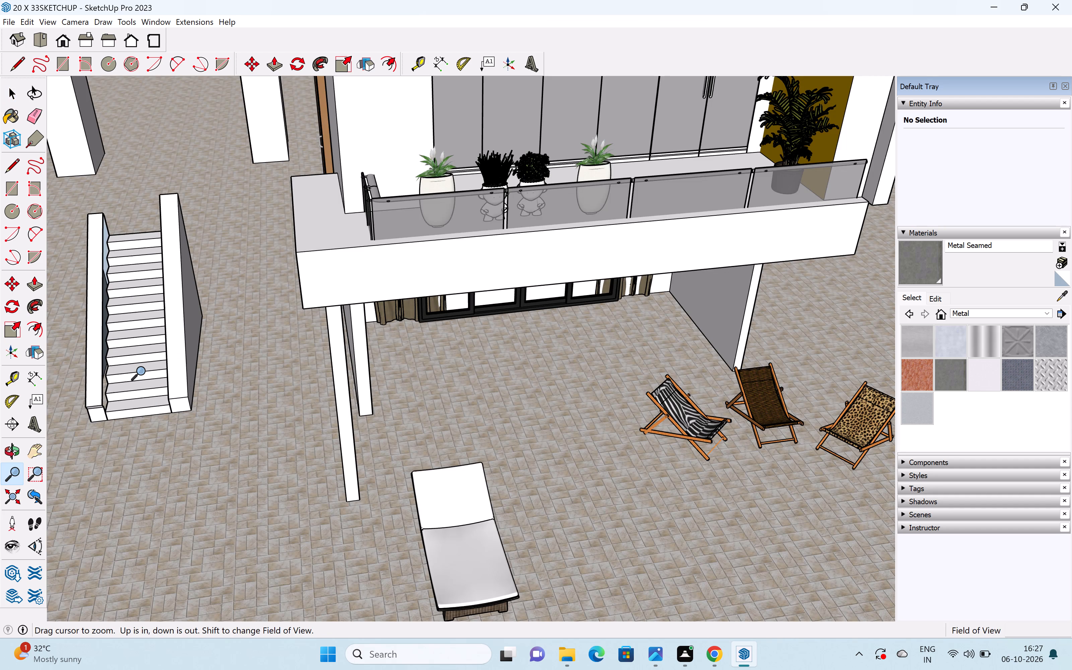
pyautogui.hotkey('ctrl', 'z')
pyautogui.hotkey('ctrl', 'z')
pyautogui.press('space')
# Undo the earlier changes to the outer side wall's faces inside its group, and close the open groups.
pyautogui.scroll(-2, 151, 378)
pyautogui.scroll(1, 153, 380)
pyautogui.scroll(-10, 153, 380)
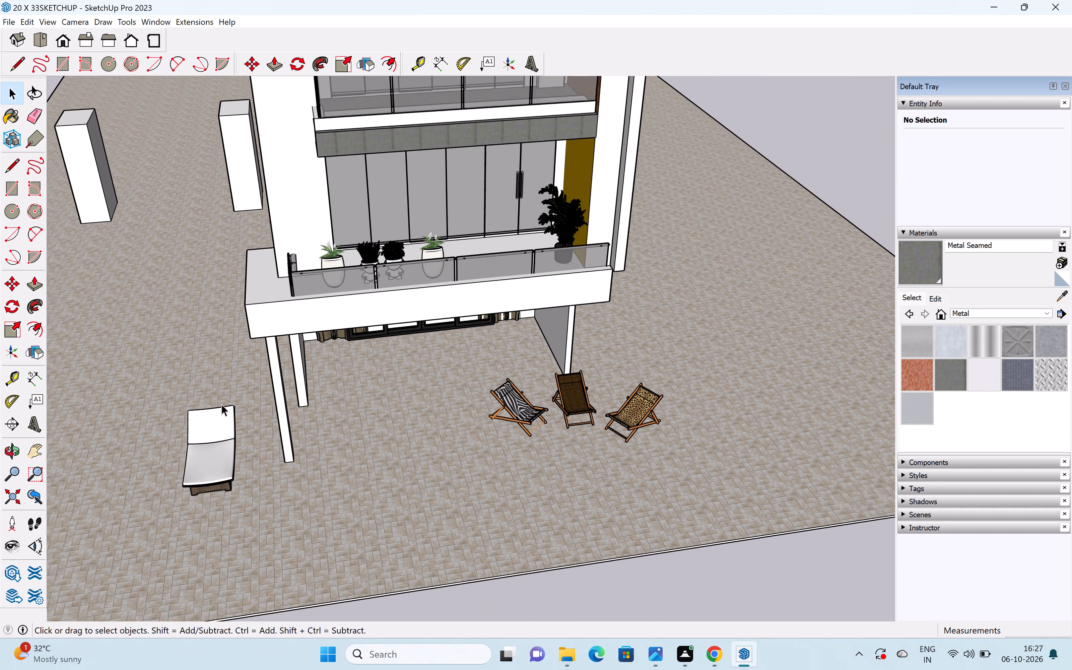
pyautogui.scroll(-14, 221, 404)
pyautogui.moveTo(584, 371); pyautogui.dragTo(238, 431, button='middle')
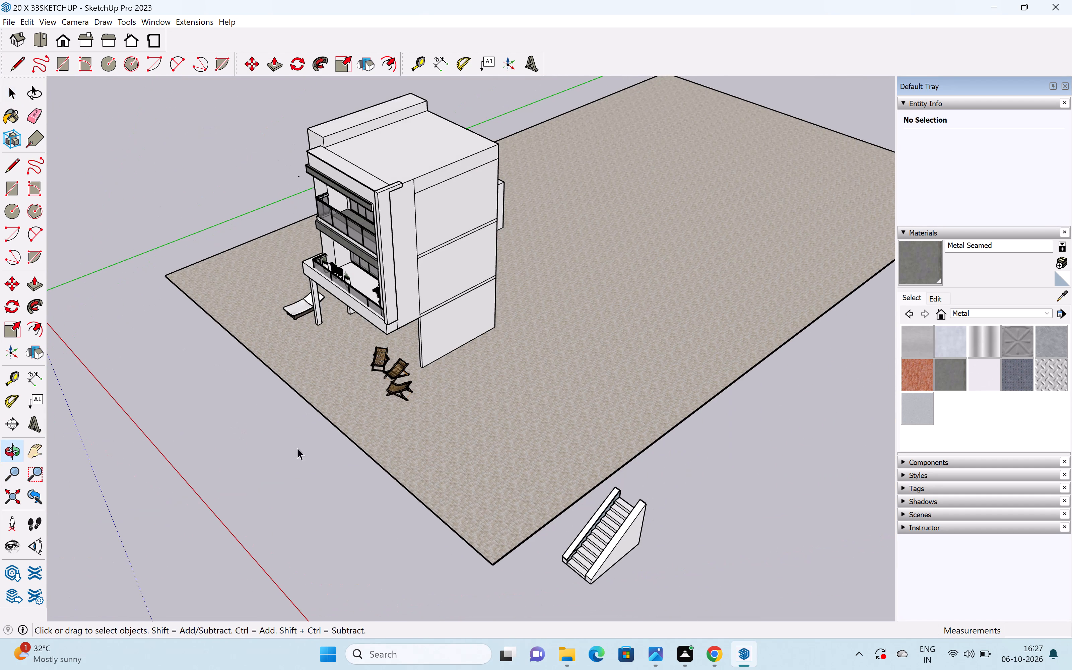
pyautogui.scroll(14, 617, 540)
pyautogui.hotkey('ctrl', 'z')
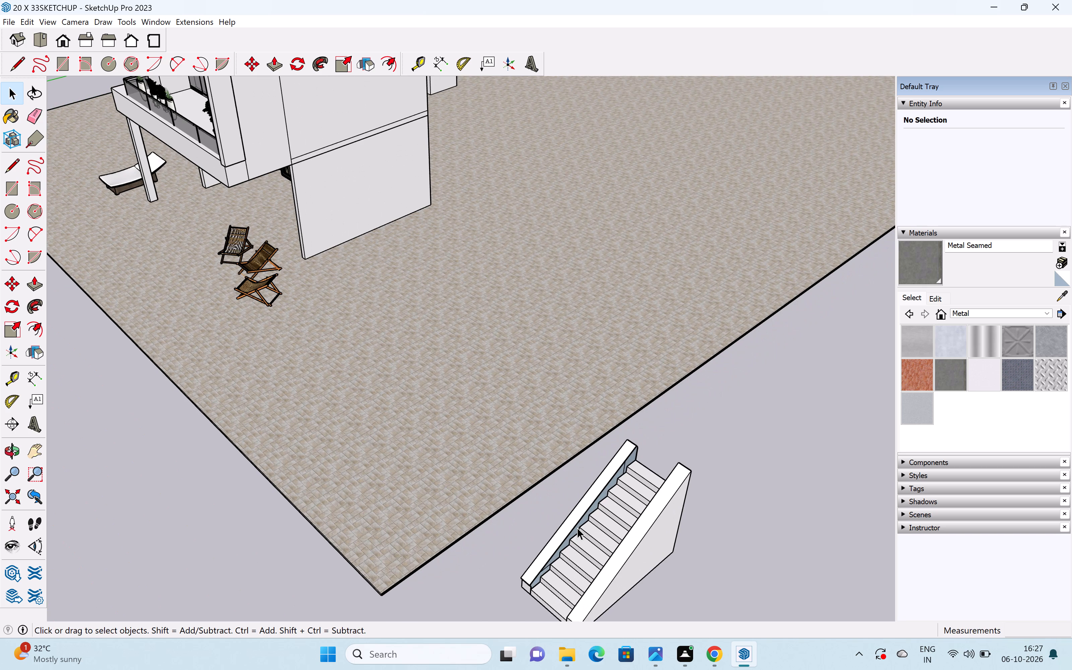
pyautogui.hotkey('ctrl', 'z')
pyautogui.hotkey('ctrl', 'z')
pyautogui.hotkey('ctrl', 'z')
pyautogui.hotkey('ctrl', 'z')
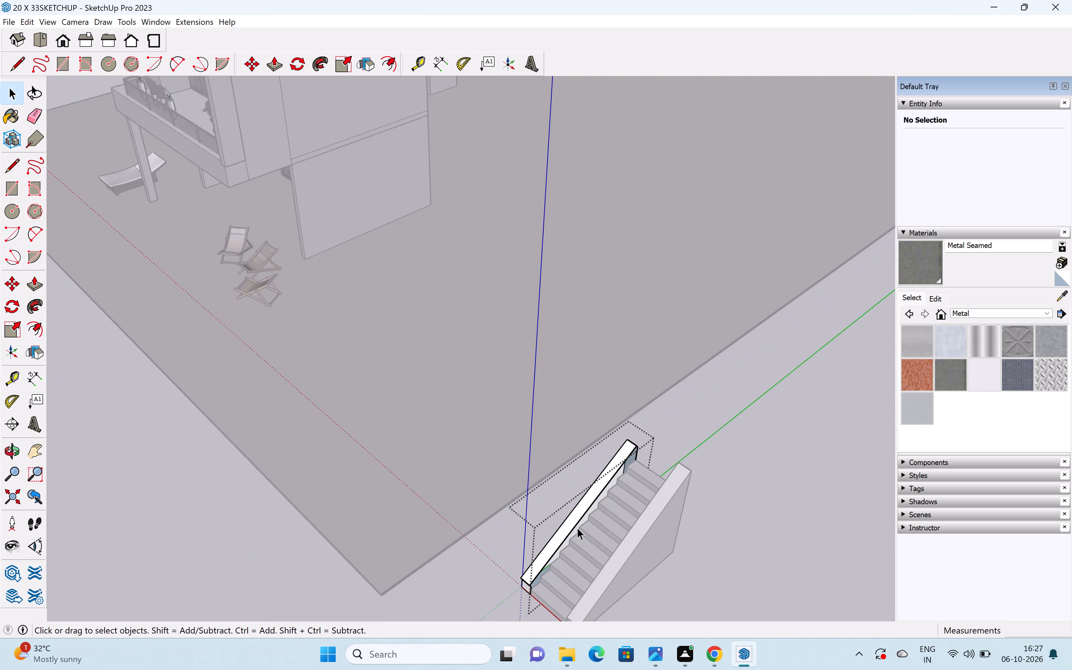
pyautogui.hotkey('ctrl', 'z')
pyautogui.hotkey('ctrl', 'z')
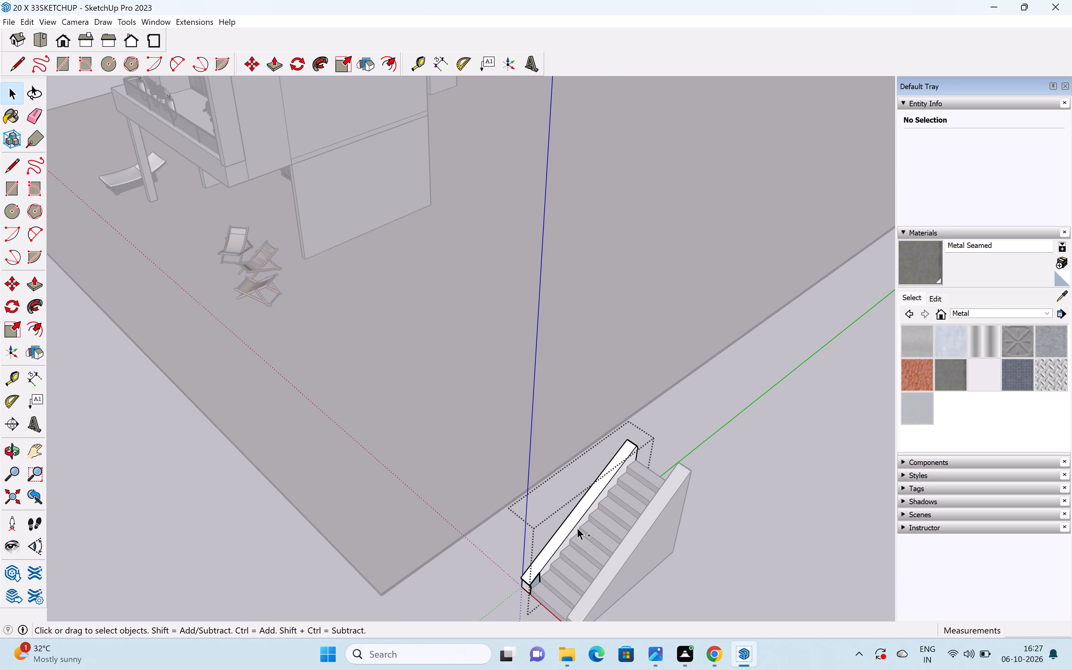
pyautogui.hotkey('ctrl', 'z')
pyautogui.hotkey('ctrl', 'z')
pyautogui.hotkey('ctrl', 'z')
pyautogui.hotkey('ctrl', 'z')
pyautogui.click(560, 456)
# Examine the staircase beyond the paving's edge from both sides, including its side walls and steps.
pyautogui.moveTo(552, 505); pyautogui.dragTo(741, 472, button='middle')
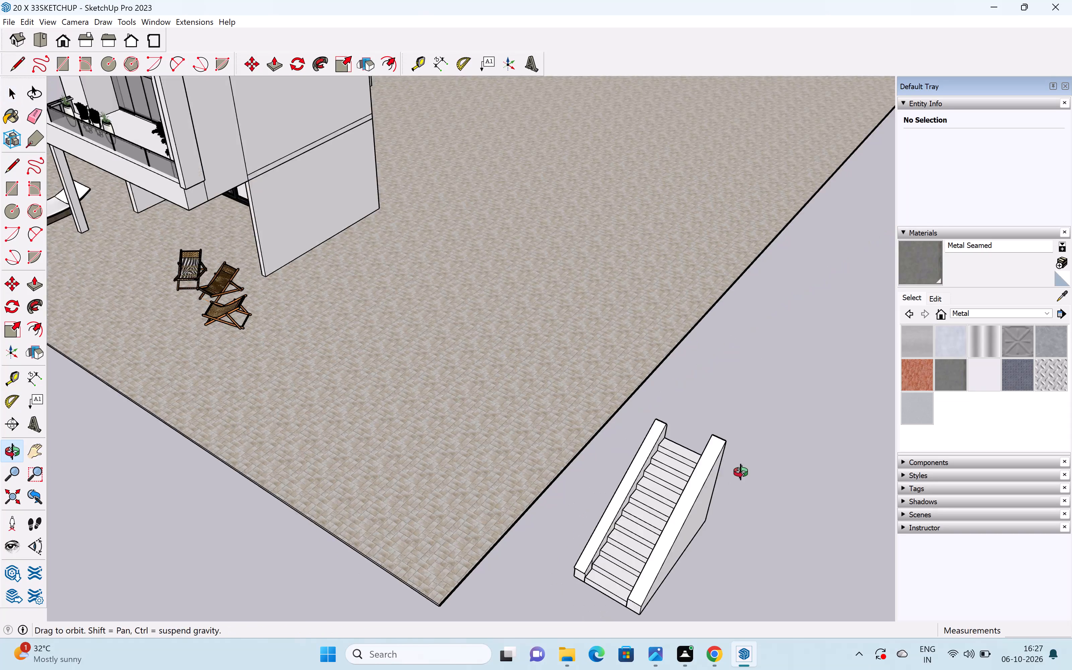
pyautogui.moveTo(741, 472); pyautogui.dragTo(751, 465, button='middle')
pyautogui.moveTo(723, 457); pyautogui.dragTo(582, 485, button='middle')
pyautogui.scroll(8, 625, 515)
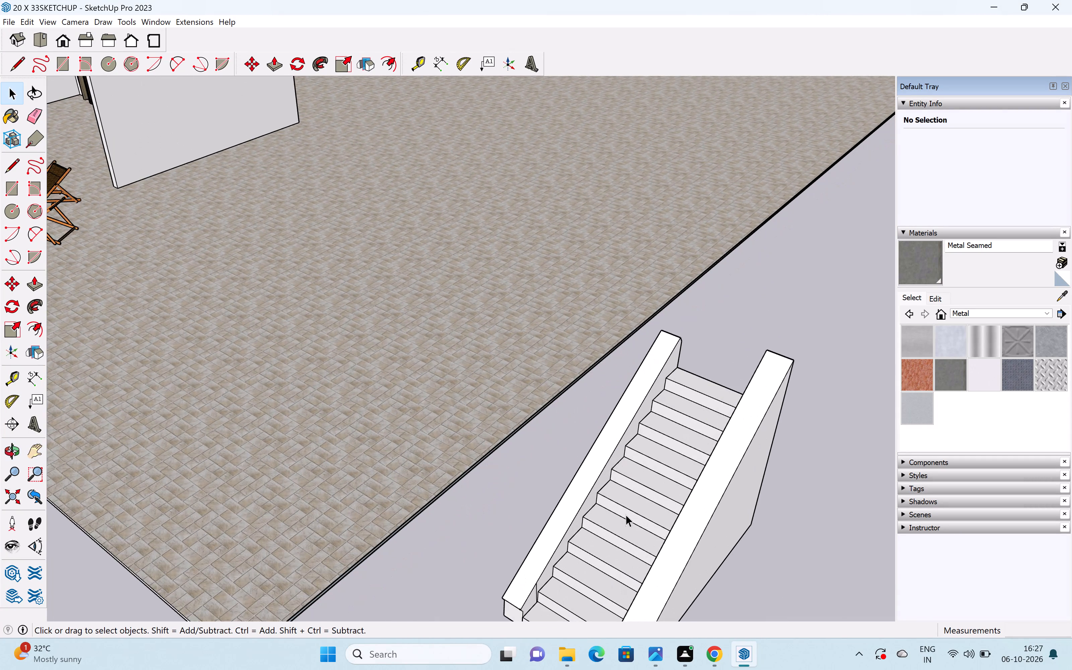
pyautogui.scroll(6, 614, 504)
pyautogui.scroll(-13, 578, 490)
pyautogui.moveTo(505, 524); pyautogui.dragTo(514, 524, button='middle')
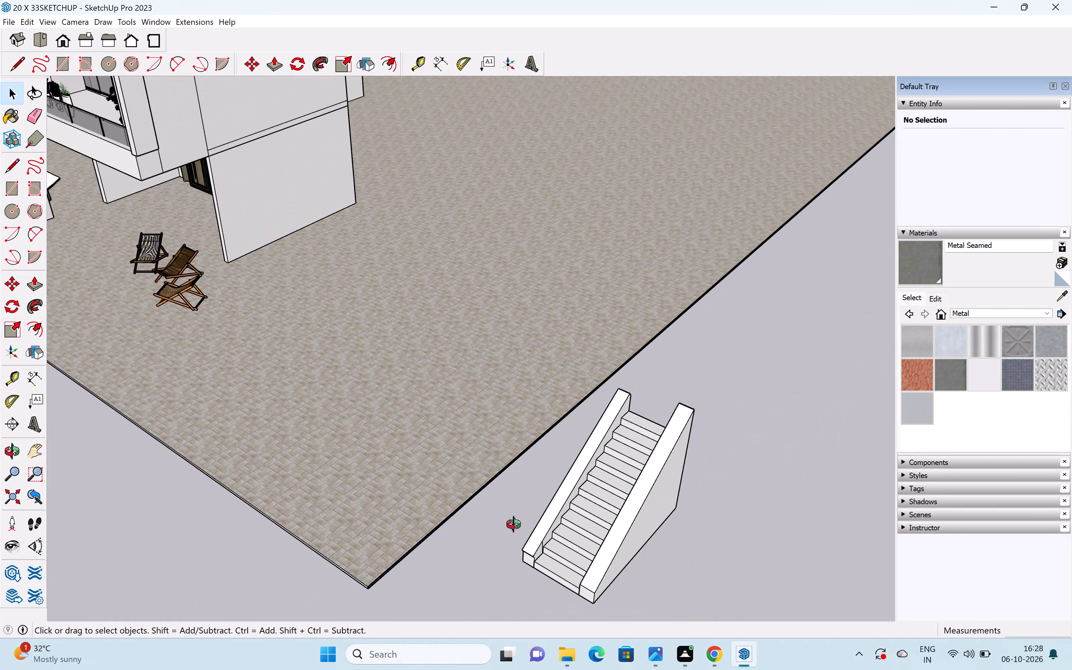
pyautogui.moveTo(514, 524); pyautogui.dragTo(802, 469, button='middle')
pyautogui.scroll(12, 707, 442)
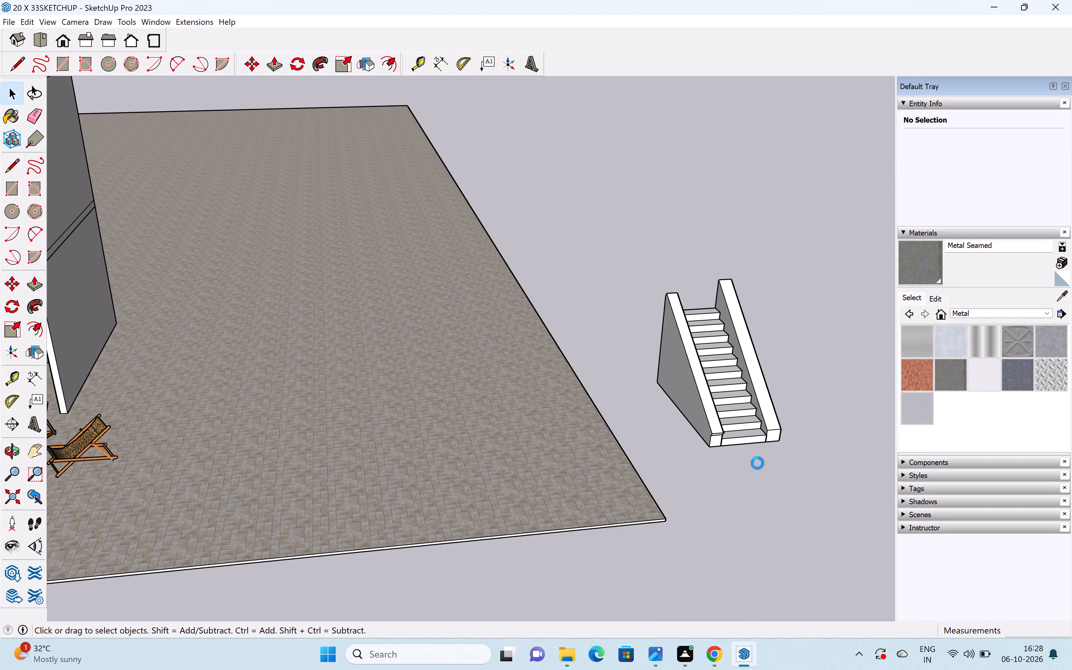
pyautogui.scroll(6, 703, 402)
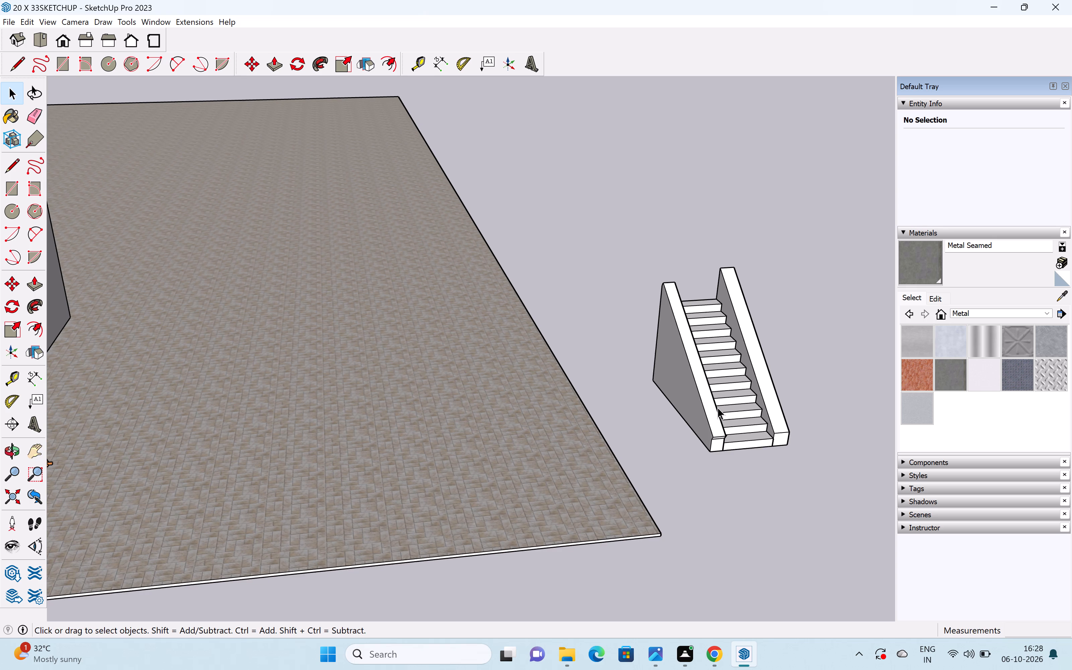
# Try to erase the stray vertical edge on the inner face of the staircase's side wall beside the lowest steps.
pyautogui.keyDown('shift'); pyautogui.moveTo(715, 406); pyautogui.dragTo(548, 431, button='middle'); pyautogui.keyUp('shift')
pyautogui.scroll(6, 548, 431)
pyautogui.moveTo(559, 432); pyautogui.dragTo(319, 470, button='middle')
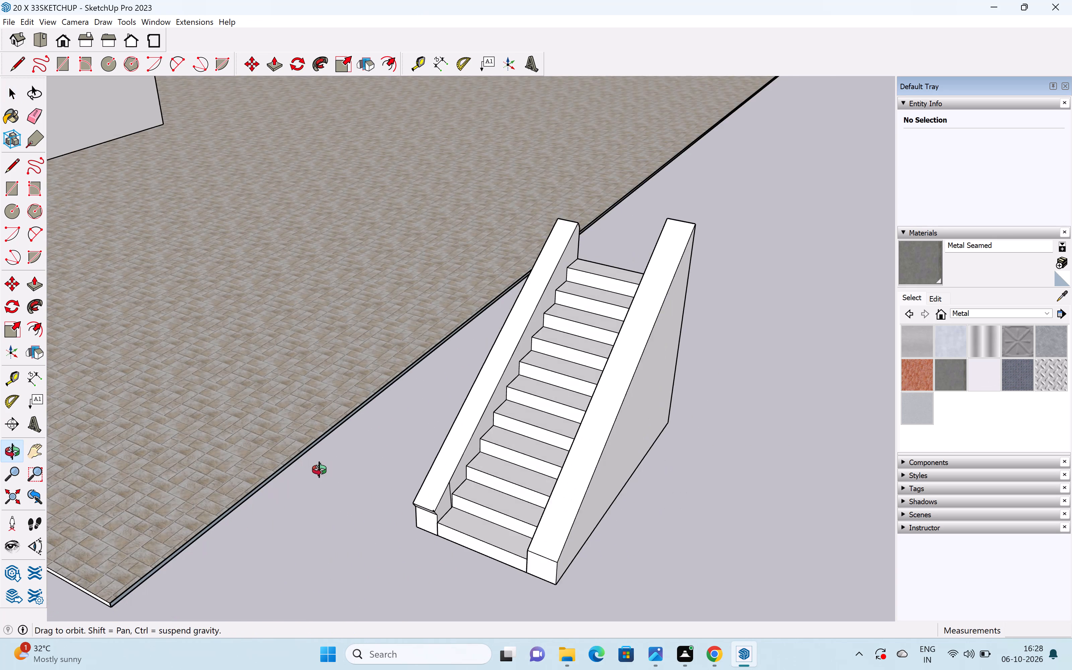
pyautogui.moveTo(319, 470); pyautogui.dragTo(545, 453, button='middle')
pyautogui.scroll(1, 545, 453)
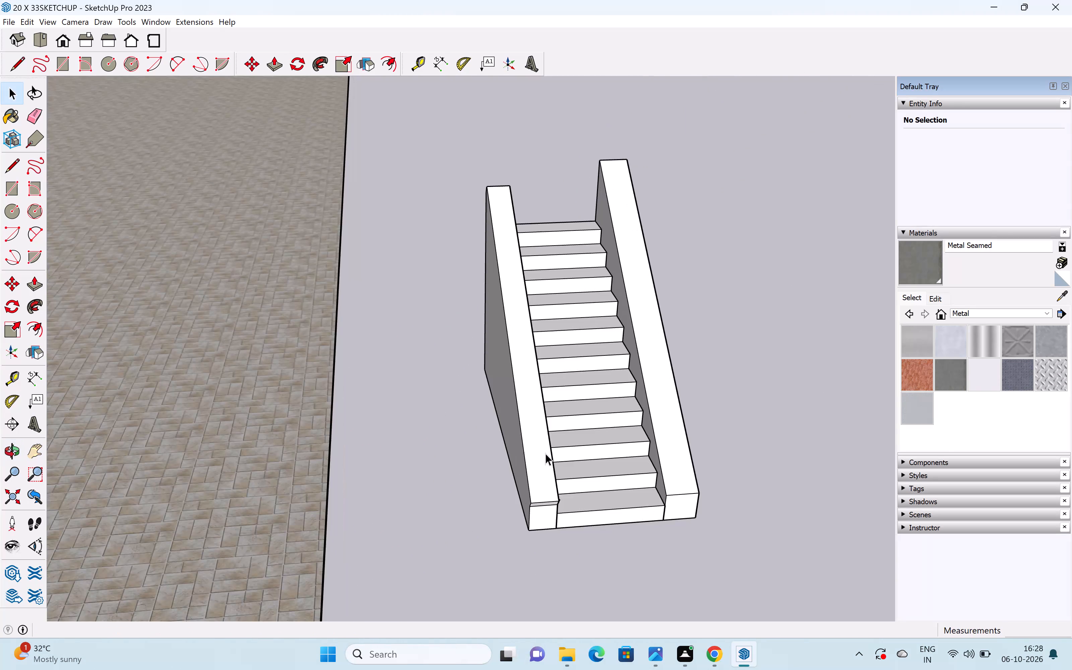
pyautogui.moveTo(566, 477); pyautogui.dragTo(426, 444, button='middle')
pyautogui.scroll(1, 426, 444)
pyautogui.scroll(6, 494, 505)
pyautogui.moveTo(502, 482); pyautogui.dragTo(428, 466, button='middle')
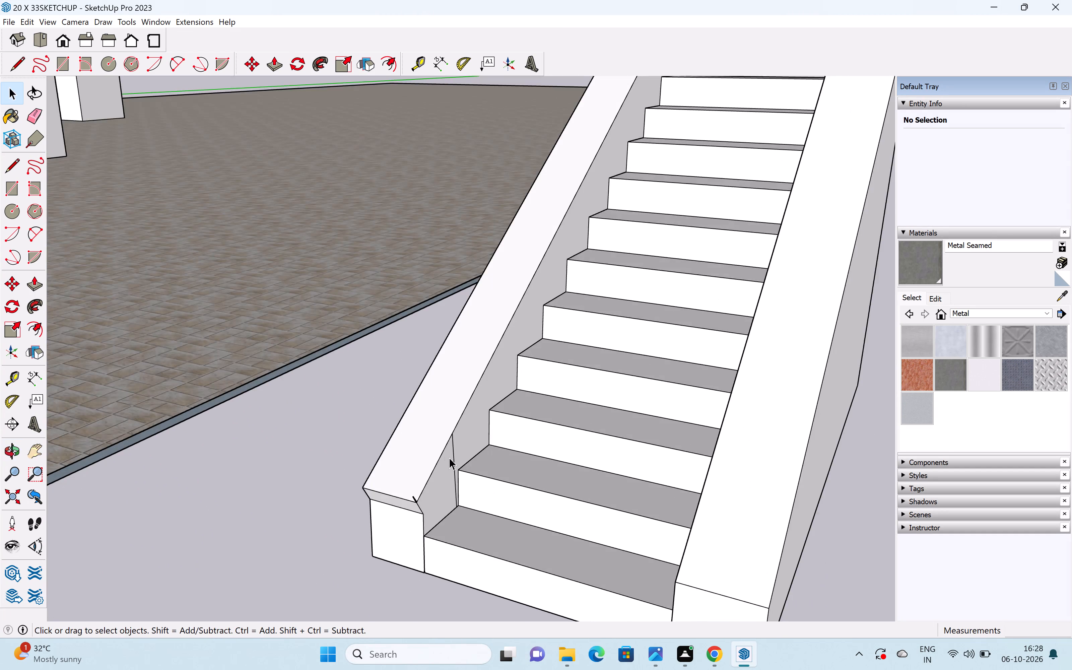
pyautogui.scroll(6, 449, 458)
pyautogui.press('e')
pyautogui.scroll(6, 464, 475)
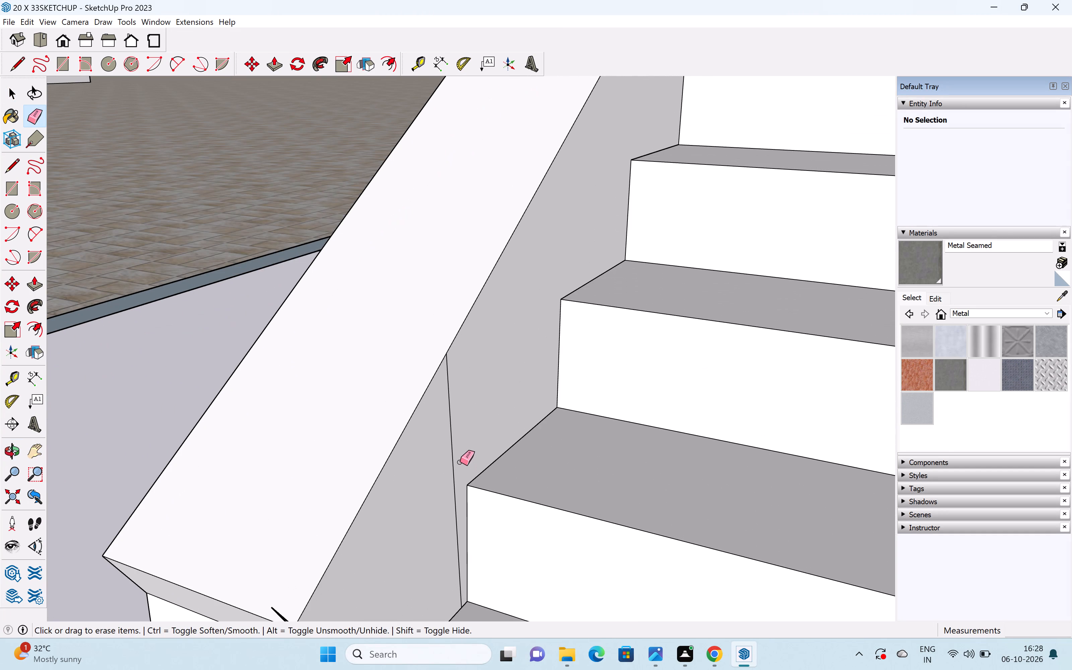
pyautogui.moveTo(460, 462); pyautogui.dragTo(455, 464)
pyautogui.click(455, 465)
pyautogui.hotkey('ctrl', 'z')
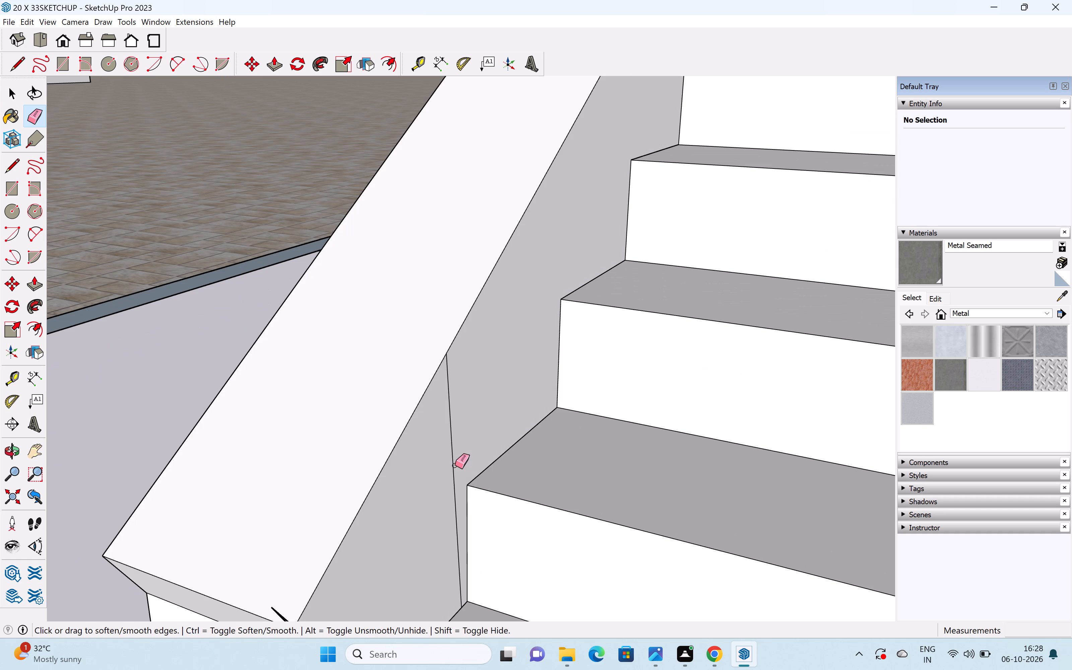
# Open the side wall's group and erase the stray vertical edge on its inner face beside the second step.
pyautogui.press('space')
pyautogui.tripleClick(457, 461)
pyautogui.doubleClick(457, 460)
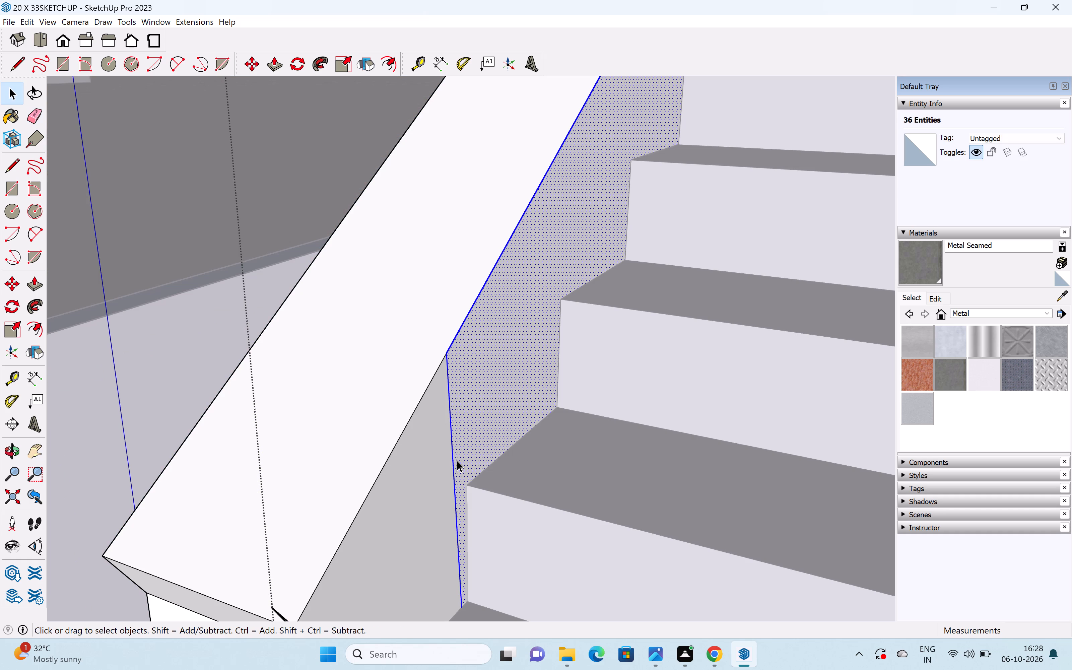
pyautogui.click(457, 460)
pyautogui.press('e')
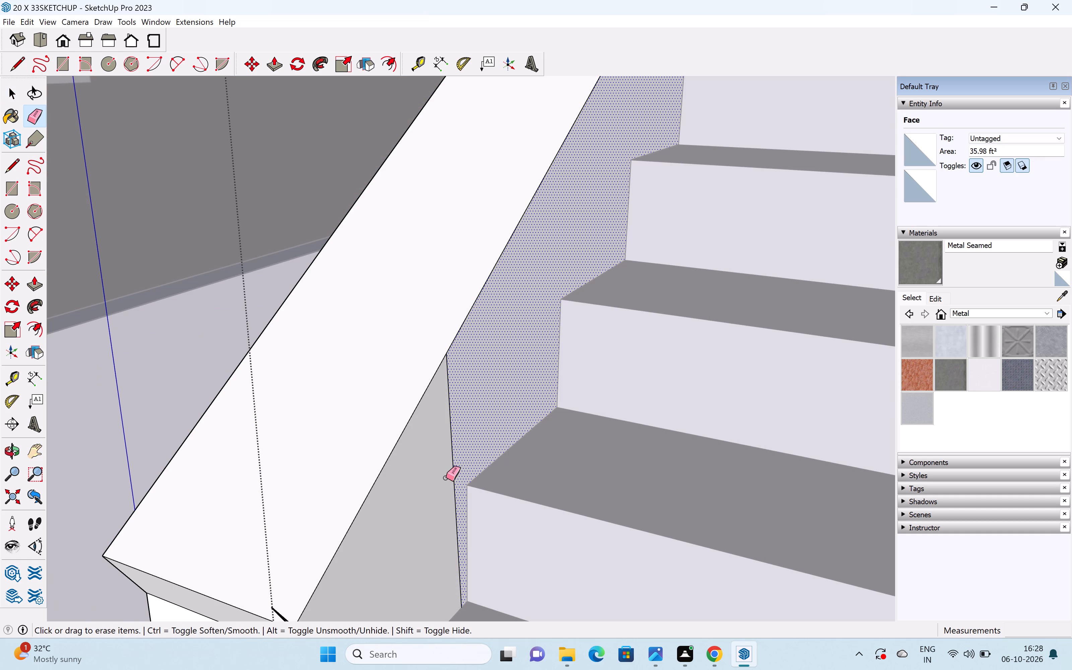
pyautogui.click(453, 473)
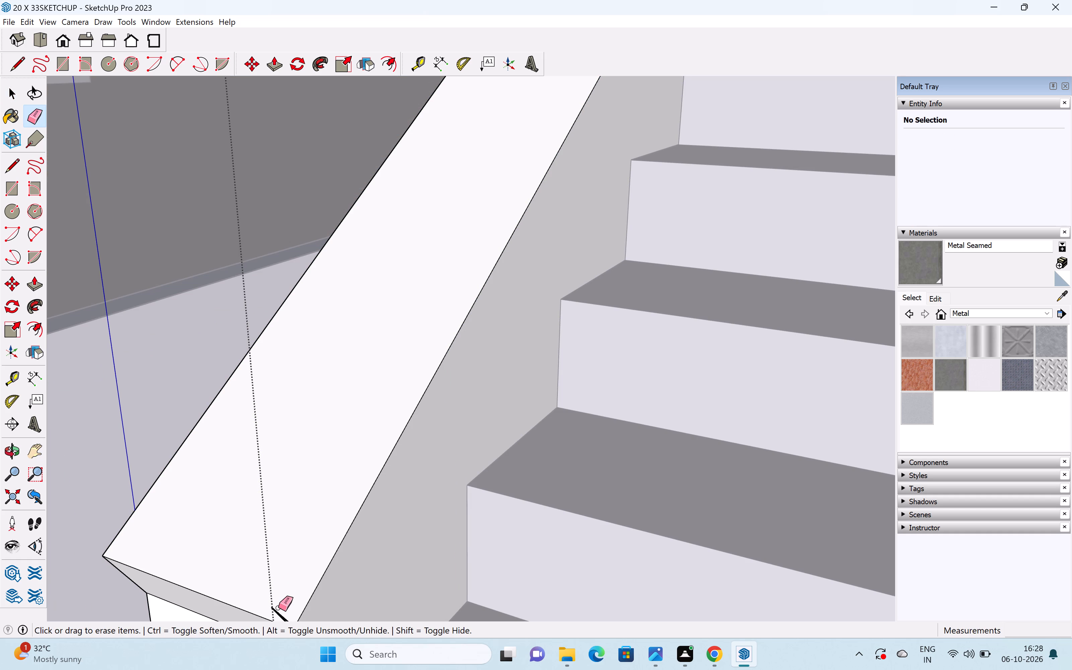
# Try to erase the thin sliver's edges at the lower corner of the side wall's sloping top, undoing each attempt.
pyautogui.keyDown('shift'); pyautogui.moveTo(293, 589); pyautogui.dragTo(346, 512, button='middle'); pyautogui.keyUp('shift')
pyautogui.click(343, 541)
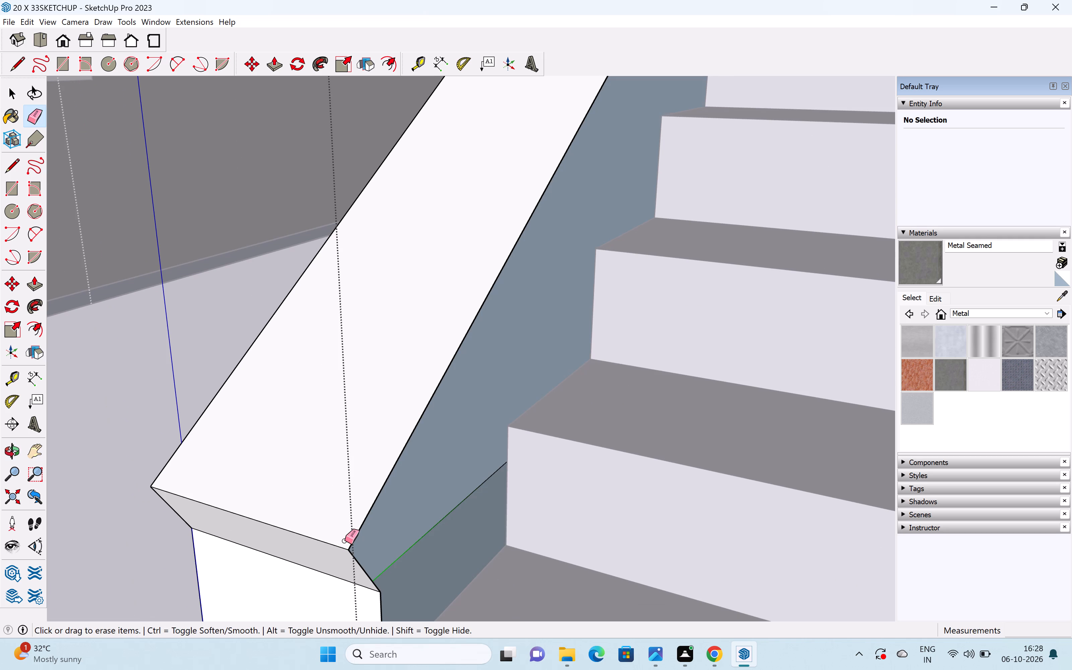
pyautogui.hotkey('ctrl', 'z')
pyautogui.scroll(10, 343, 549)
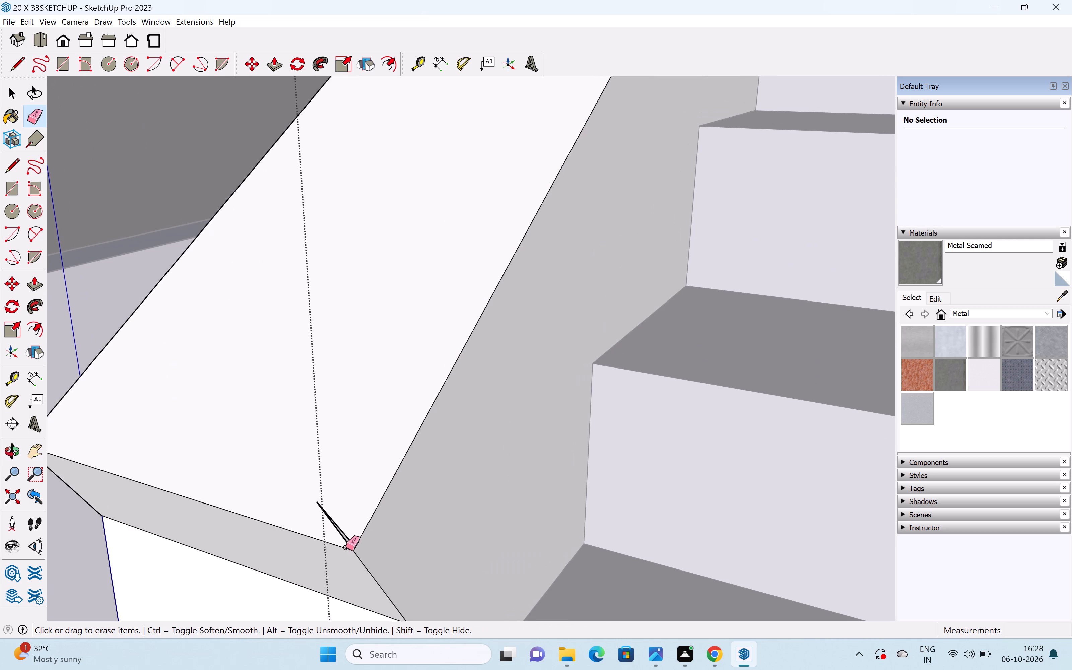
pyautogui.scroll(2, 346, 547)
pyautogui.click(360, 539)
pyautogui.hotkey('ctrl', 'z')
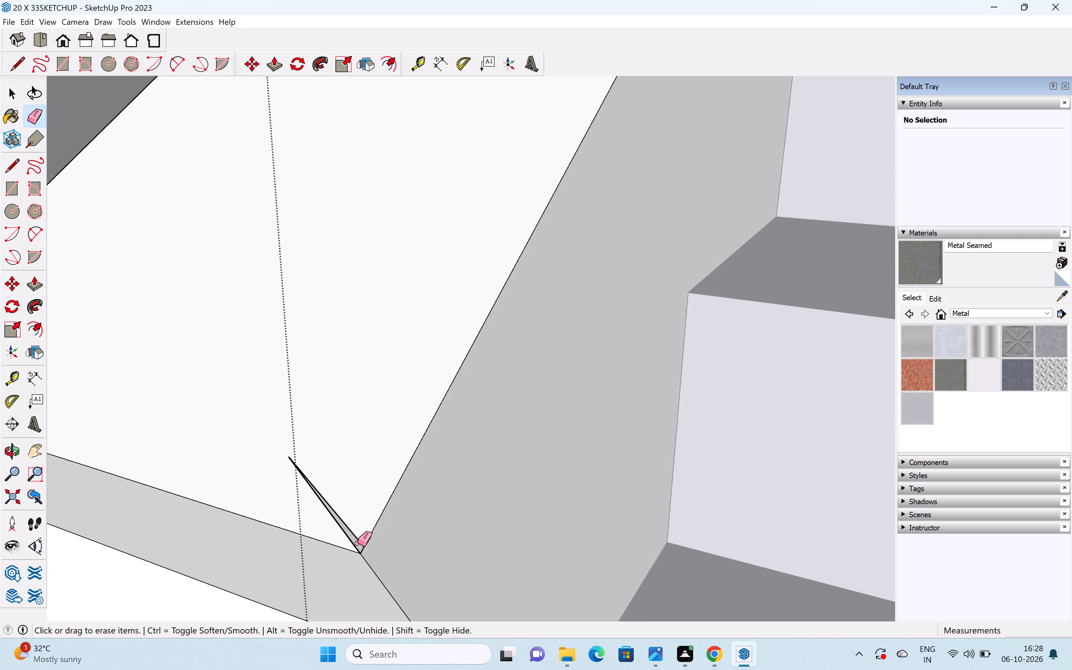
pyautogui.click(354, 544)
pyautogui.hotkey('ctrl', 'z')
# Draw a short line across the sliver's open end at the lower inner corner of the side wall's sloping top.
pyautogui.press('space')
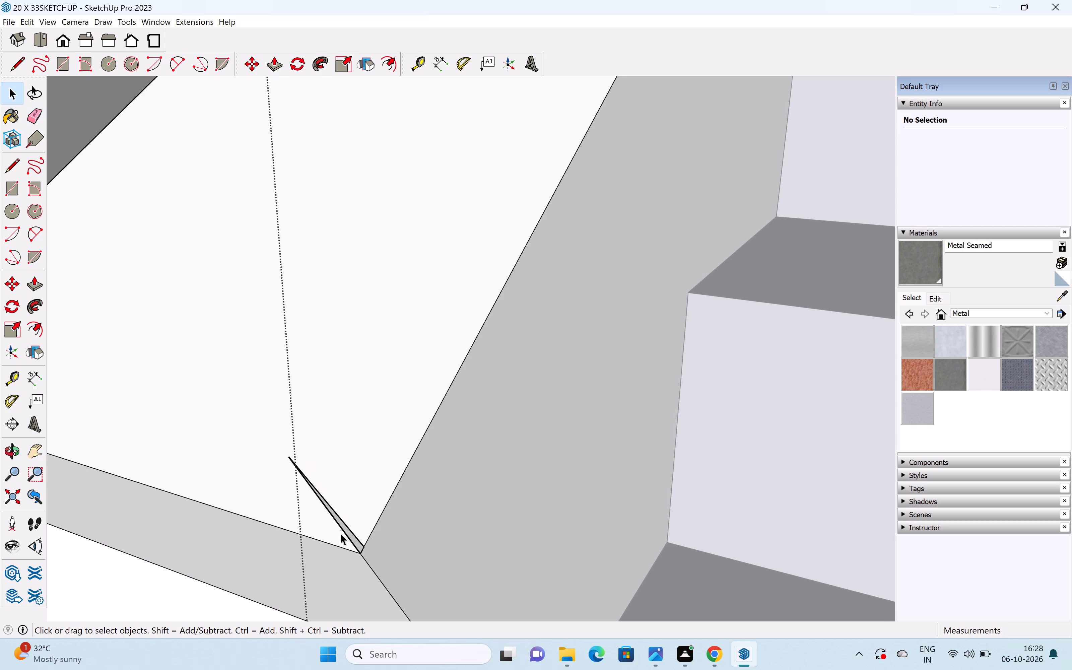
pyautogui.scroll(8, 340, 534)
pyautogui.scroll(-1, 382, 569)
pyautogui.scroll(20, 382, 569)
pyautogui.scroll(1, 382, 569)
pyautogui.scroll(-3, 382, 538)
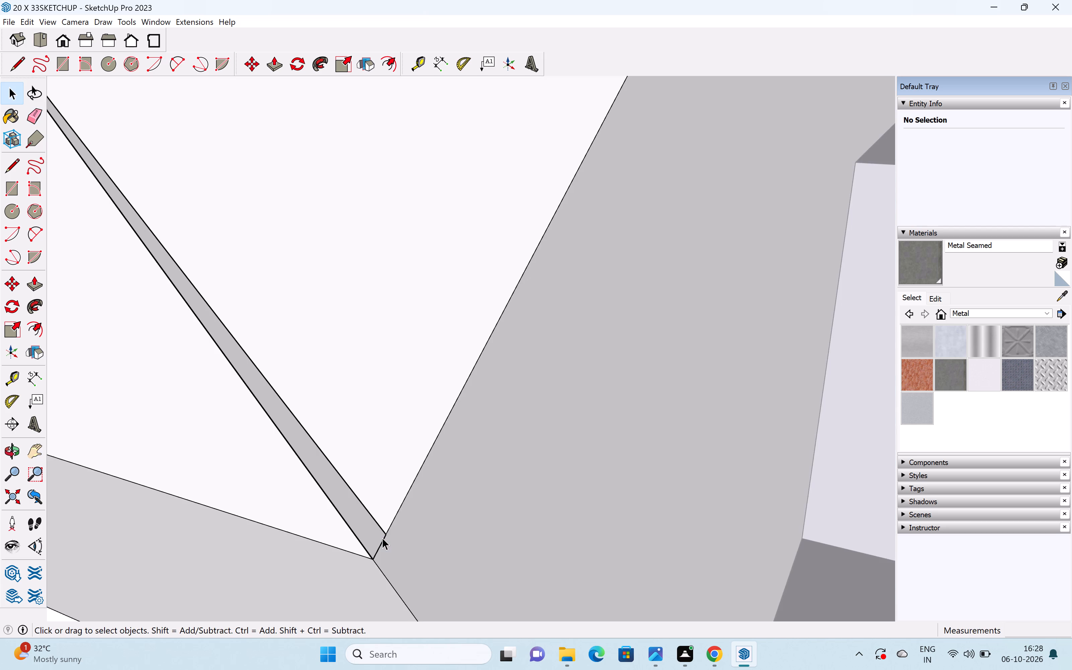
pyautogui.scroll(-6, 382, 538)
pyautogui.press('space')
pyautogui.press('l')
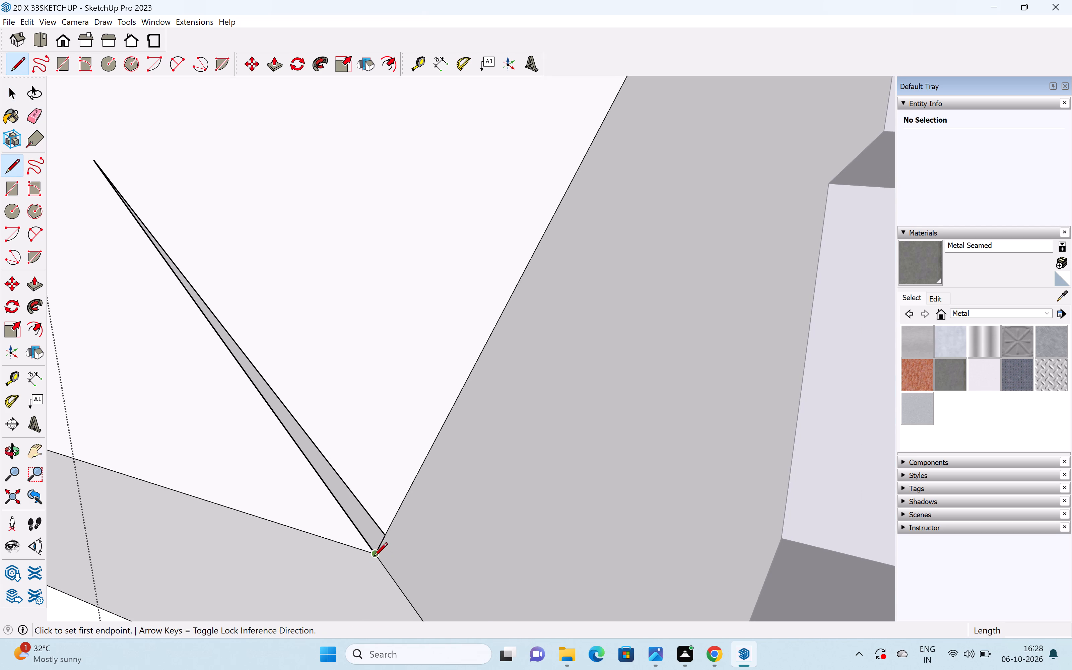
pyautogui.click(373, 557)
pyautogui.click(387, 531)
pyautogui.press('space')
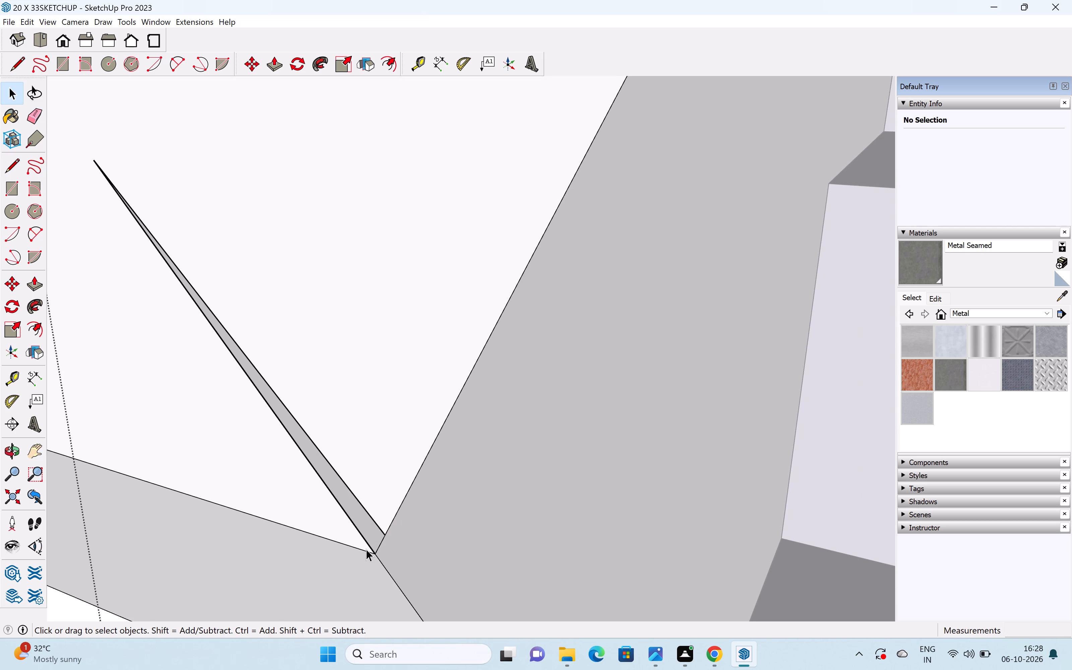
# Erase the thin sliver's long edges from the side wall's sloping top and close the group.
pyautogui.press('e')
pyautogui.moveTo(369, 489); pyautogui.dragTo(340, 517)
pyautogui.scroll(-5, 350, 509)
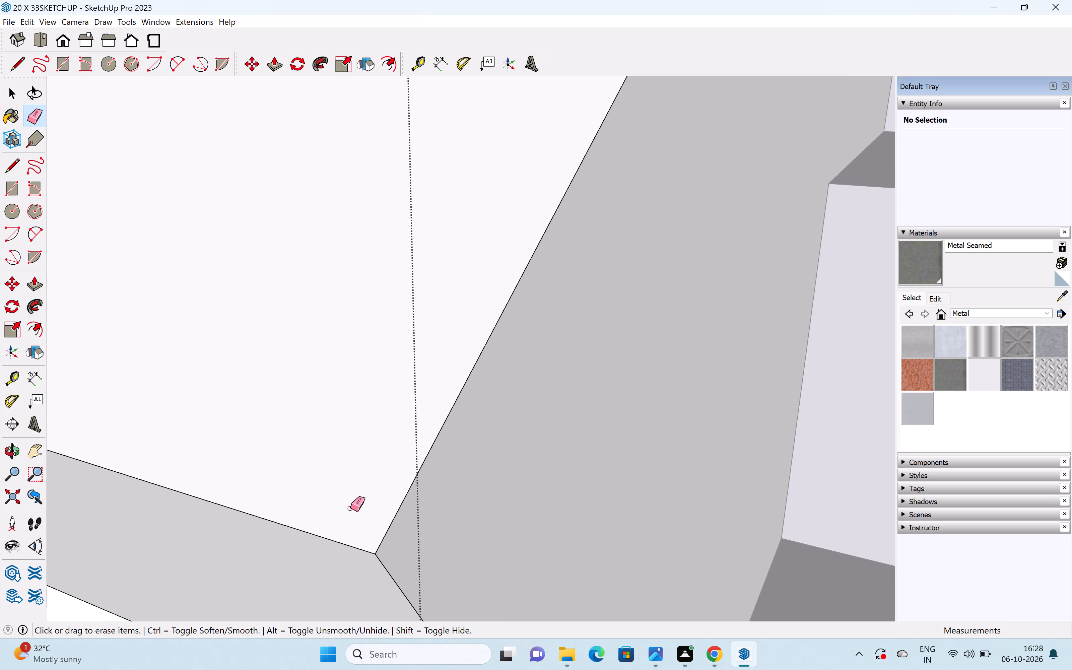
pyautogui.press('space')
pyautogui.scroll(-20, 353, 507)
pyautogui.scroll(1, 477, 339)
pyautogui.scroll(-11, 477, 339)
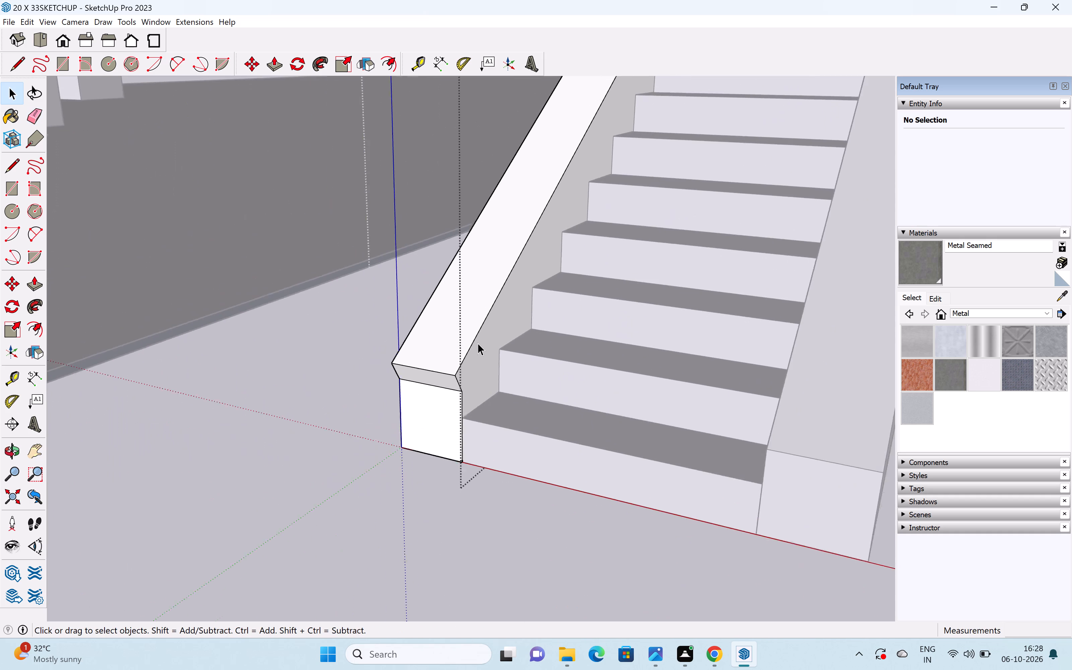
pyautogui.scroll(-18, 478, 343)
pyautogui.moveTo(462, 380); pyautogui.dragTo(569, 382, button='middle')
pyautogui.click(650, 331)
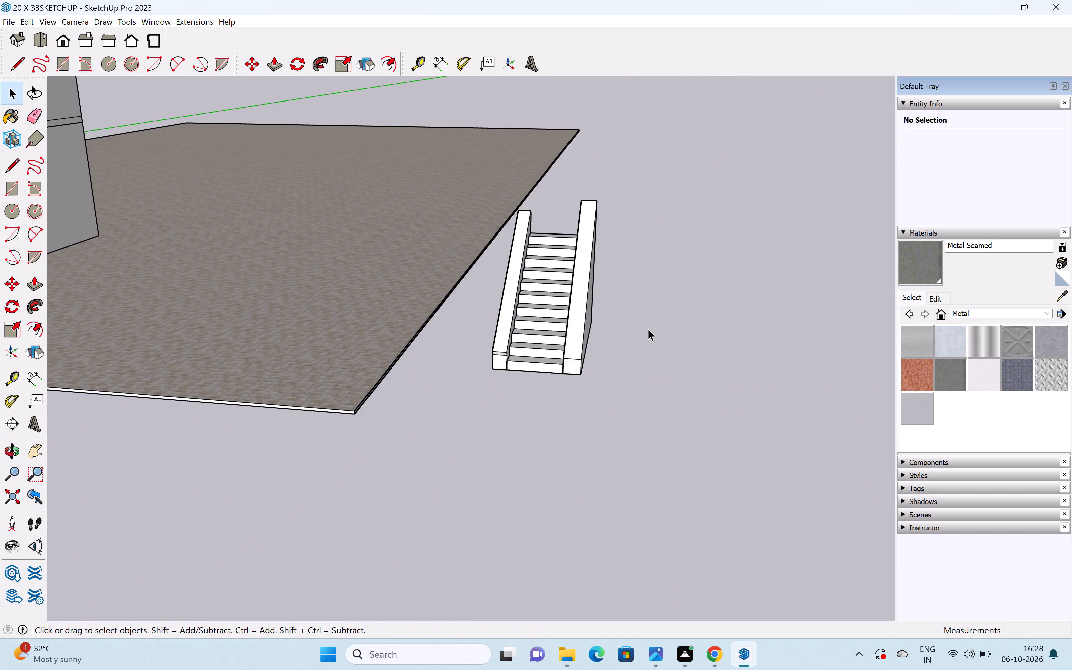
# Move the whole staircase onto the paving beside the house's side wall, near the lower front corner by the porch column.
pyautogui.moveTo(537, 260); pyautogui.dragTo(693, 255, button='middle')
pyautogui.moveTo(392, 179); pyautogui.dragTo(569, 298)
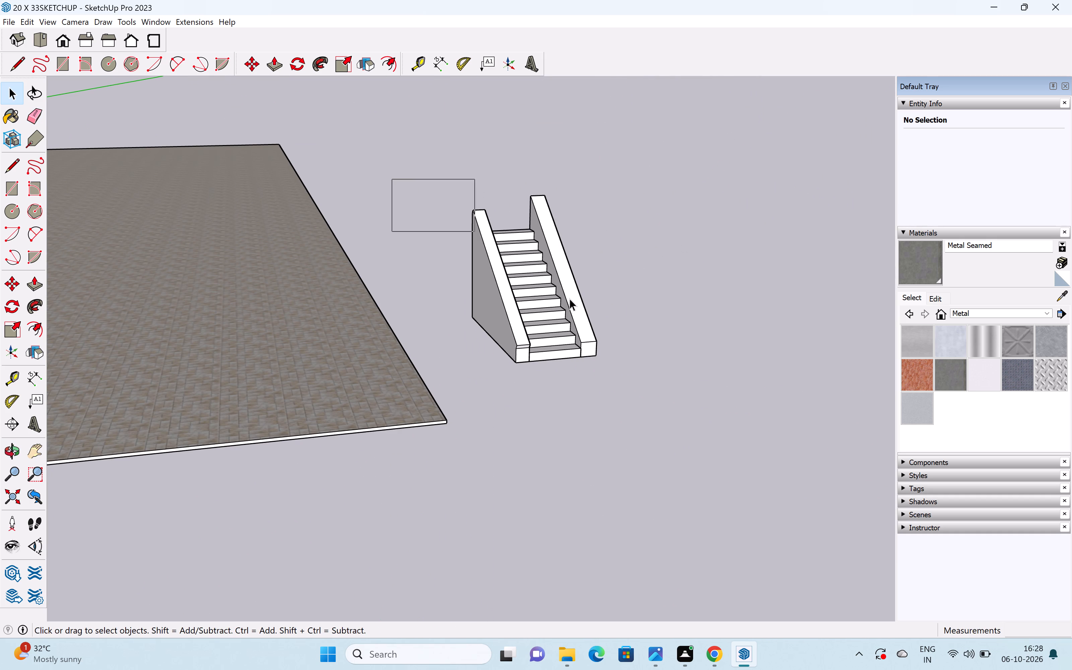
pyautogui.moveTo(569, 298); pyautogui.dragTo(648, 380)
pyautogui.press('m')
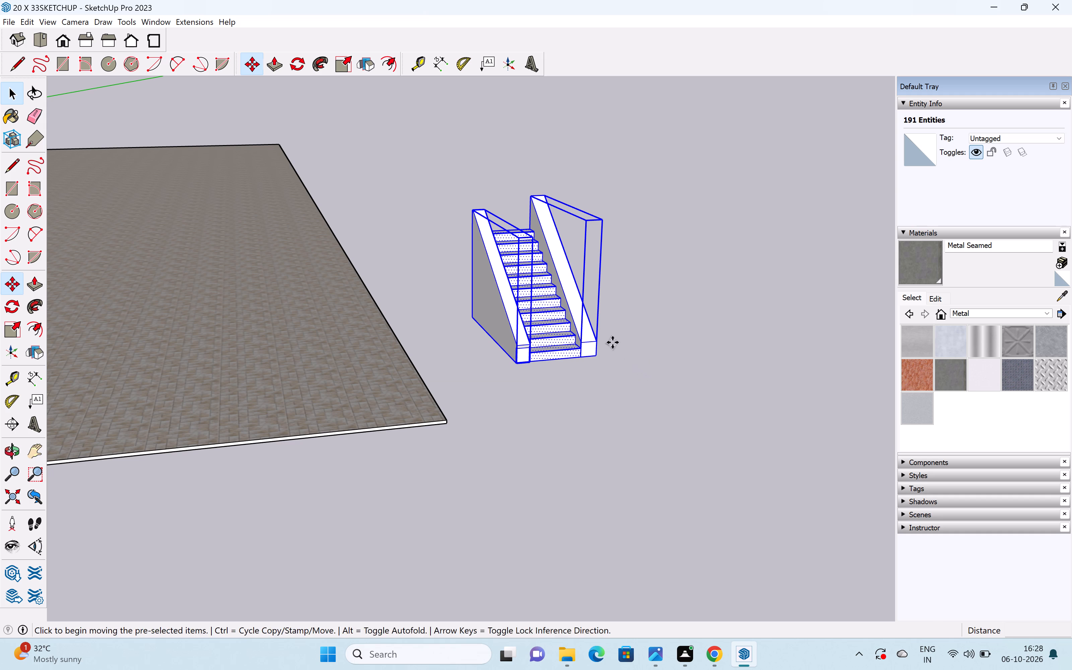
pyautogui.click(606, 338)
pyautogui.scroll(-4, 340, 360)
pyautogui.keyDown('shift'); pyautogui.moveTo(340, 360); pyautogui.dragTo(602, 363, button='middle'); pyautogui.keyUp('shift')
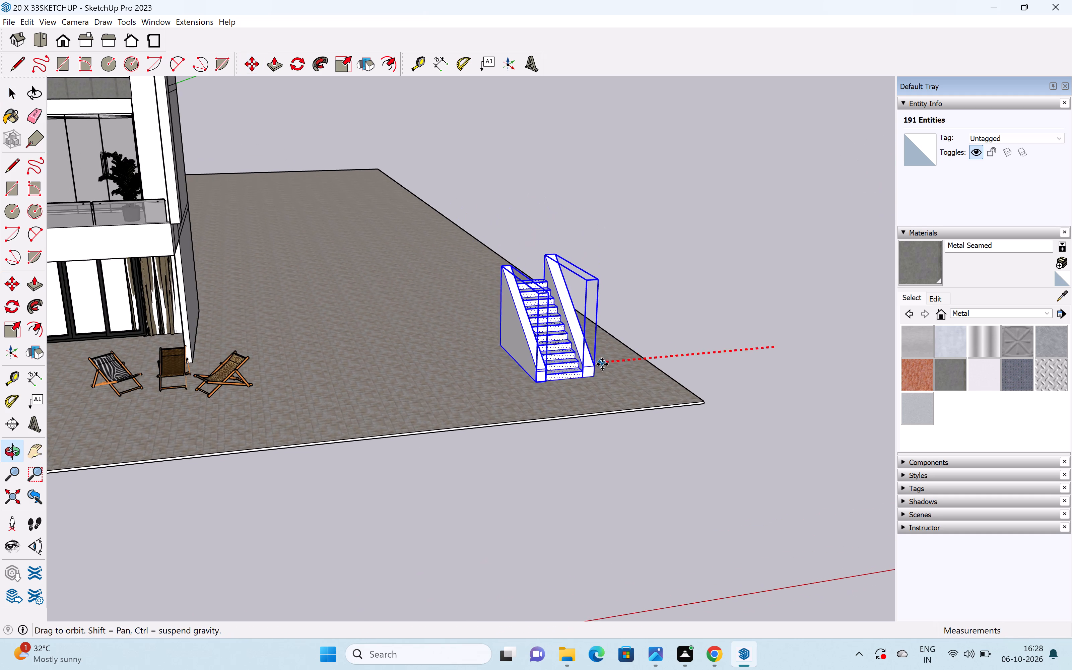
pyautogui.scroll(-6, 602, 364)
pyautogui.keyDown('shift'); pyautogui.moveTo(296, 337); pyautogui.dragTo(568, 409, button='middle'); pyautogui.keyUp('shift')
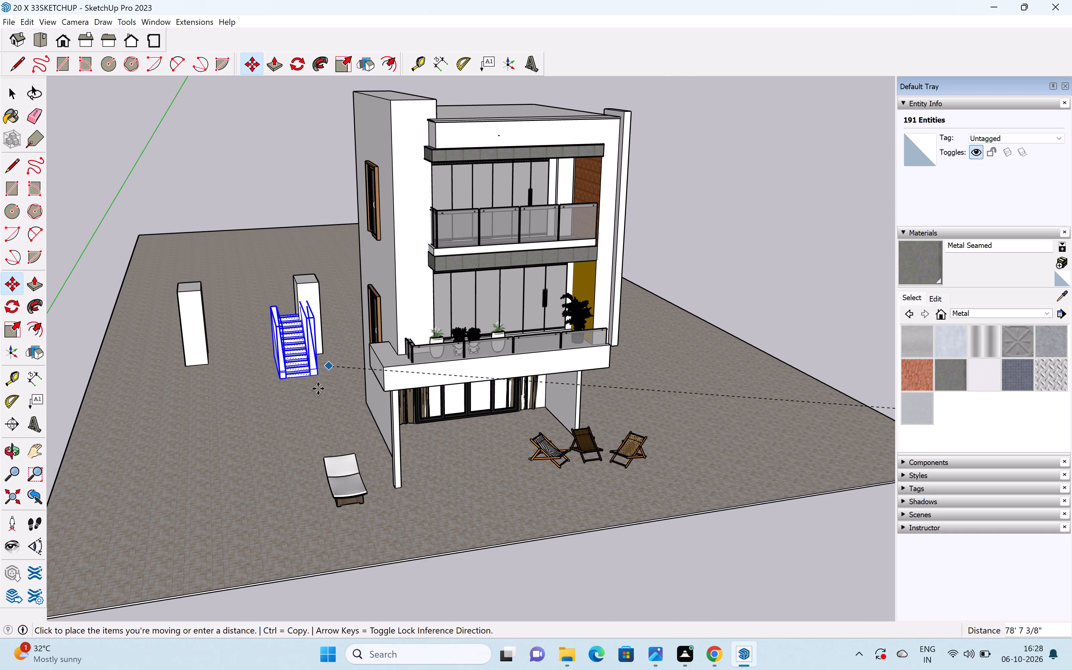
pyautogui.scroll(2, 317, 391)
pyautogui.scroll(6, 335, 422)
pyautogui.scroll(6, 371, 441)
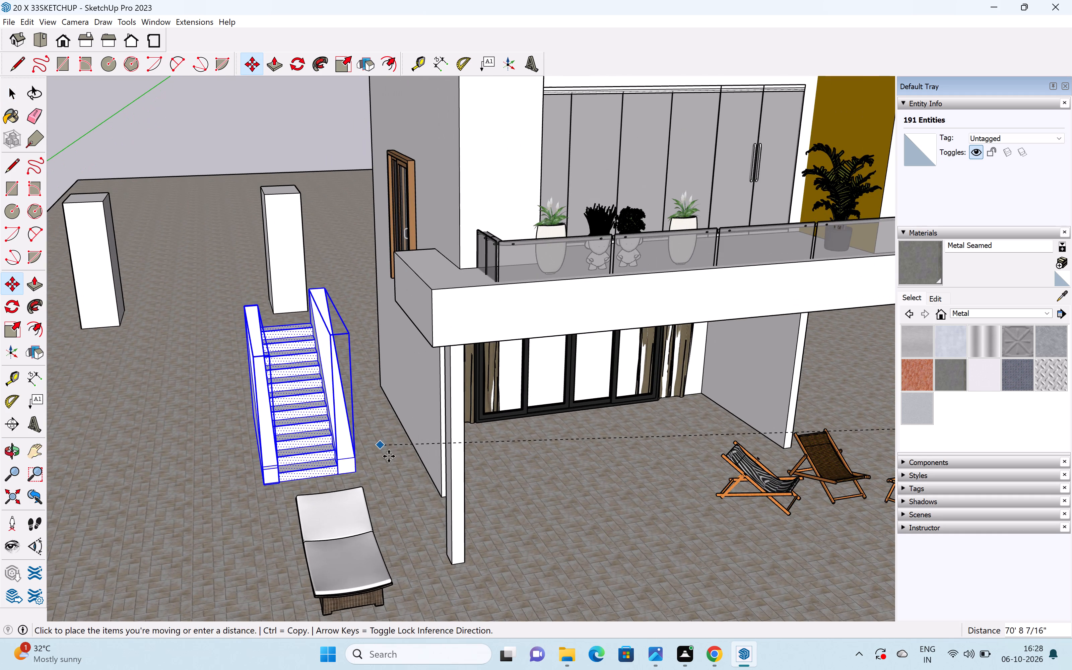
pyautogui.scroll(3, 393, 460)
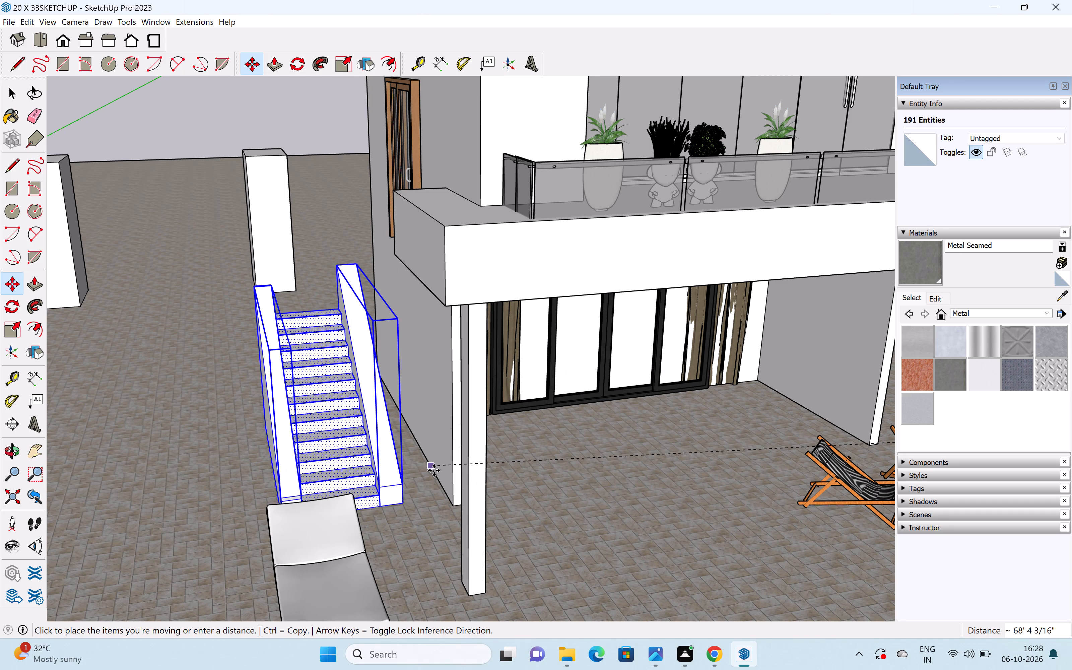
pyautogui.click(453, 496)
pyautogui.press('space')
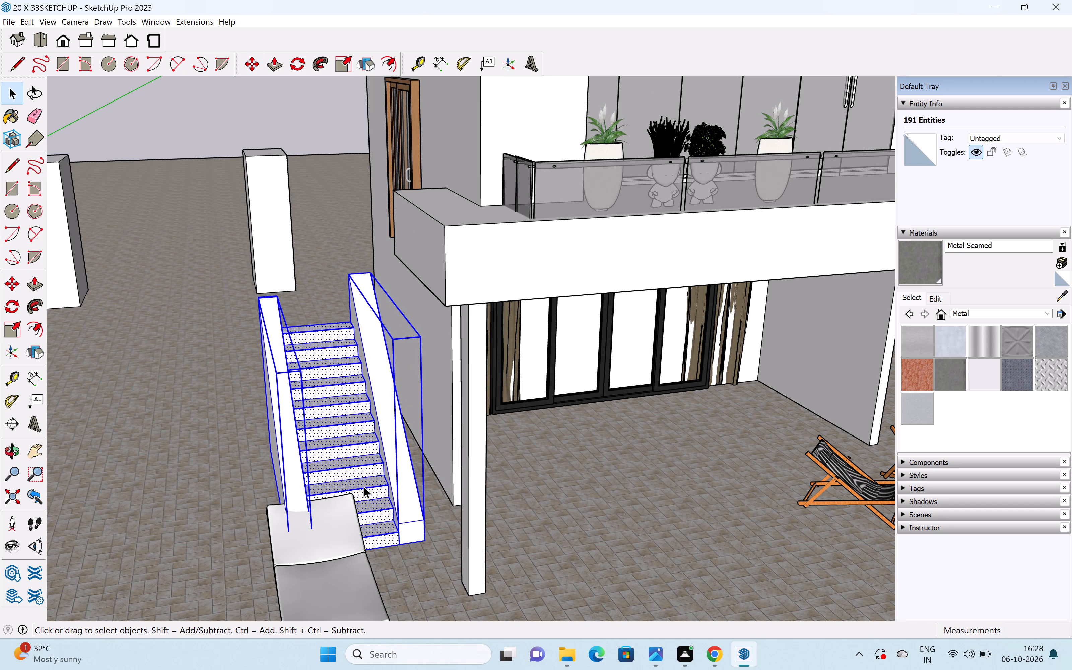
# Move the beach lounger forward on the paving, clear of the staircase's lowest step.
pyautogui.keyDown('shift'); pyautogui.moveTo(359, 466); pyautogui.dragTo(395, 351, button='middle'); pyautogui.keyUp('shift')
pyautogui.click(394, 490)
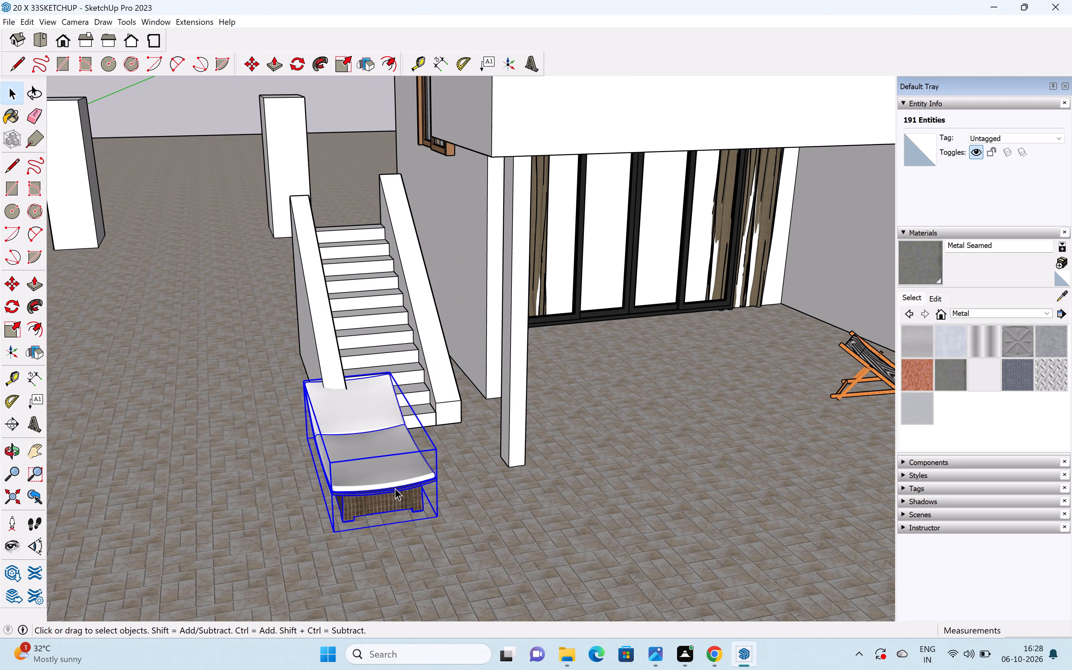
pyautogui.press('m')
pyautogui.click(394, 487)
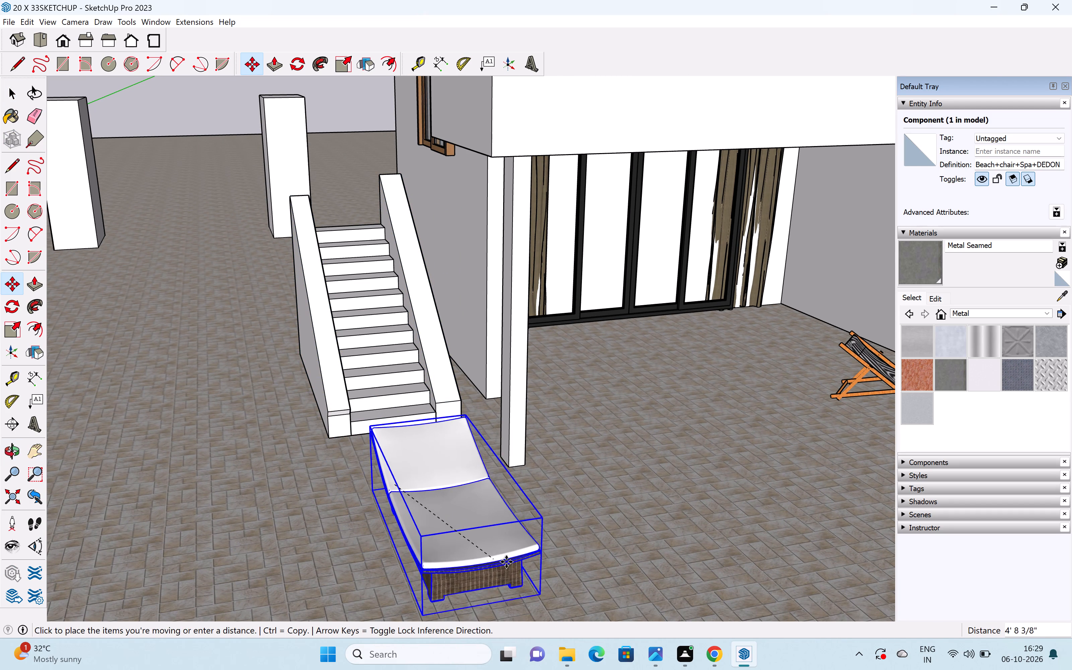
pyautogui.click(527, 561)
pyautogui.press('space')
pyautogui.click(383, 425)
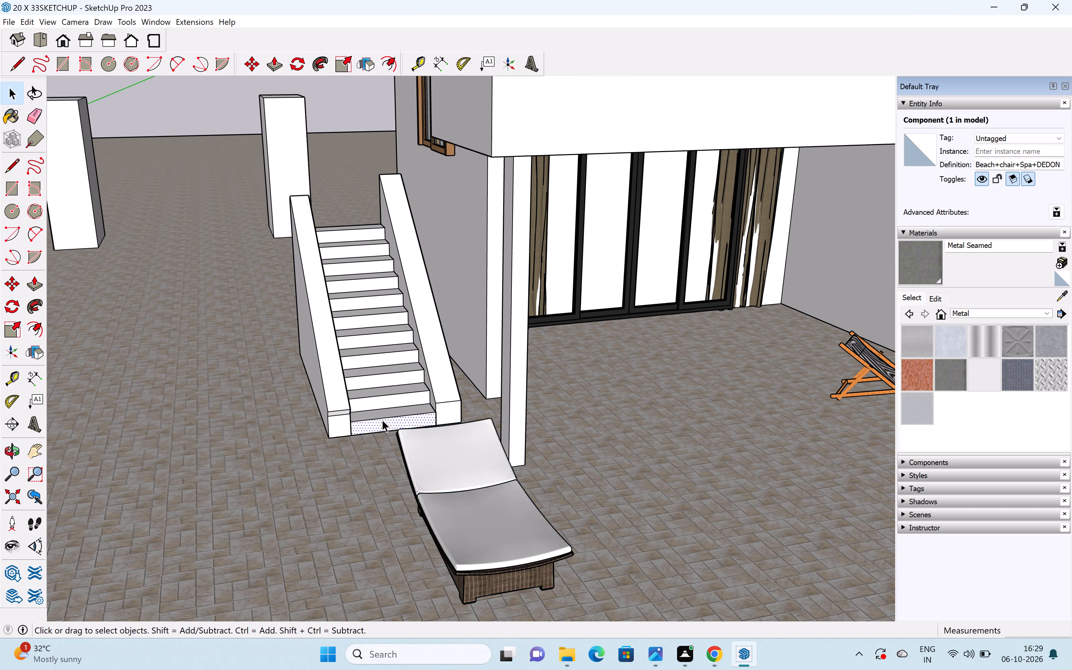
# Push the front-facing face of the freestanding pillar nearer the house inward to roughly half its width.
pyautogui.scroll(1, 375, 415)
pyautogui.scroll(-4, 376, 416)
pyautogui.moveTo(338, 395); pyautogui.dragTo(606, 462, button='middle')
pyautogui.scroll(-8, 447, 382)
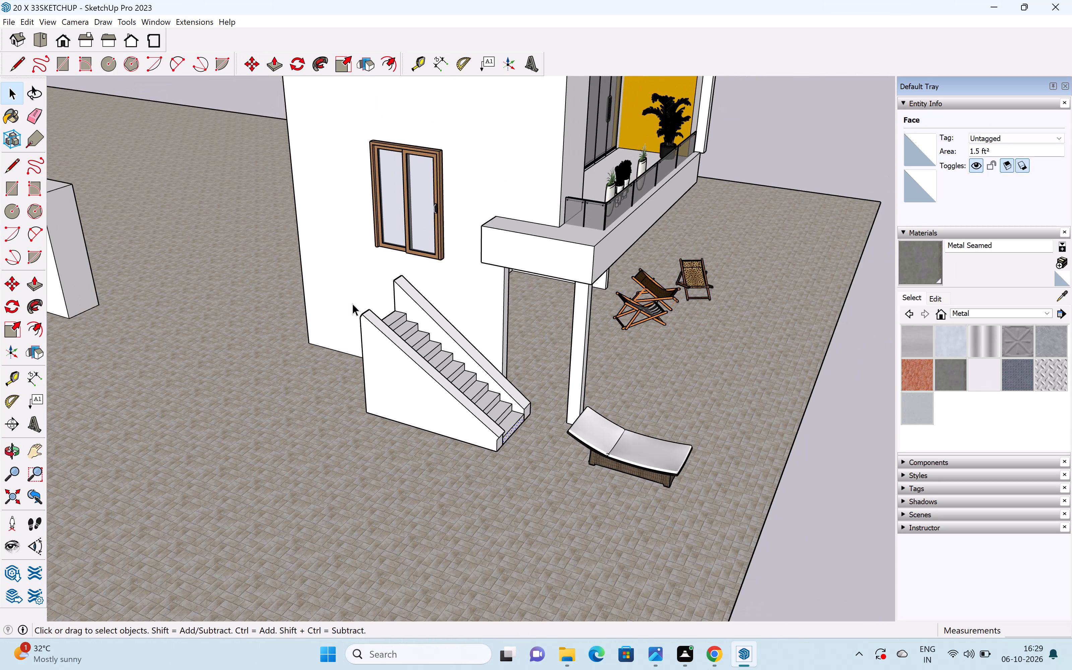
pyautogui.scroll(-6, 295, 265)
pyautogui.keyDown('shift'); pyautogui.moveTo(246, 311); pyautogui.dragTo(437, 365, button='middle'); pyautogui.keyUp('shift')
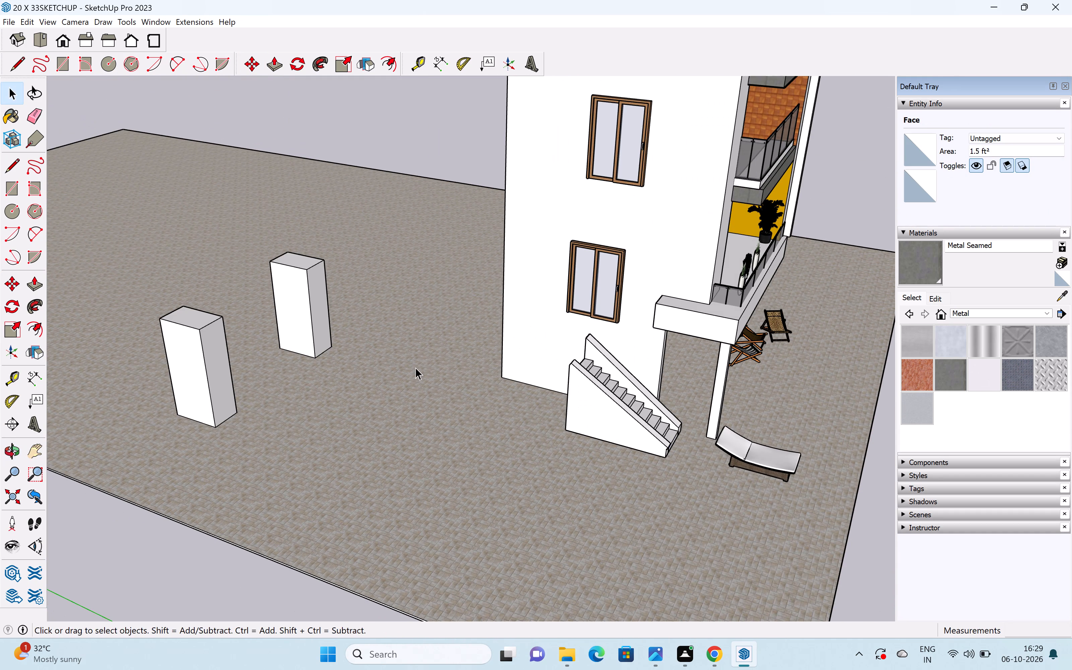
pyautogui.scroll(5, 289, 341)
pyautogui.press('p')
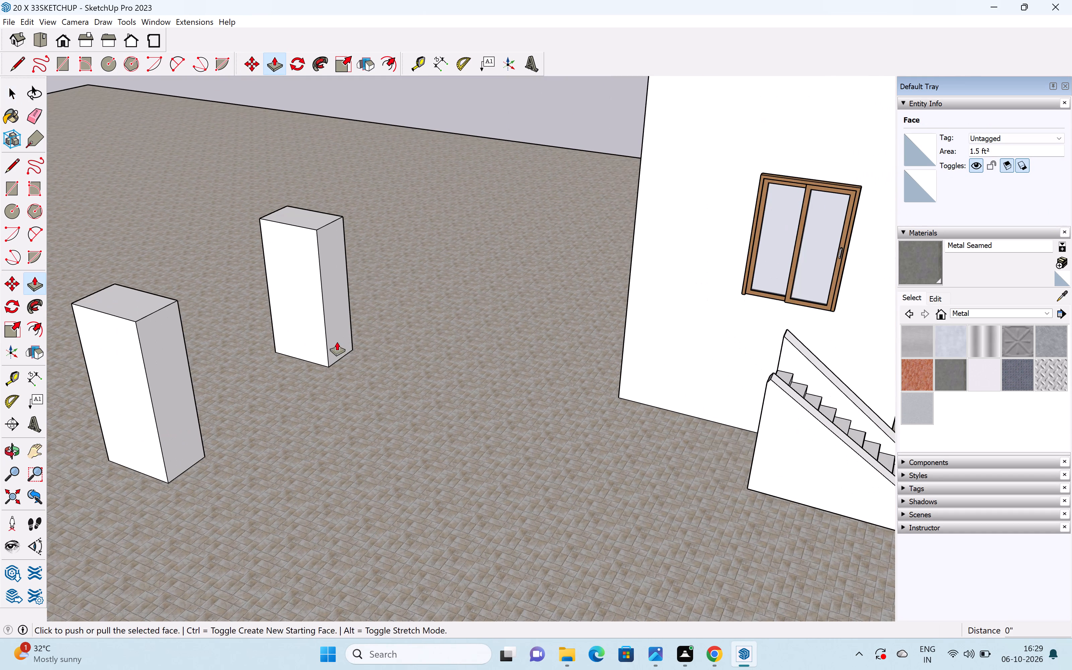
pyautogui.moveTo(339, 338); pyautogui.dragTo(325, 329)
pyautogui.press('space')
pyautogui.click(337, 324)
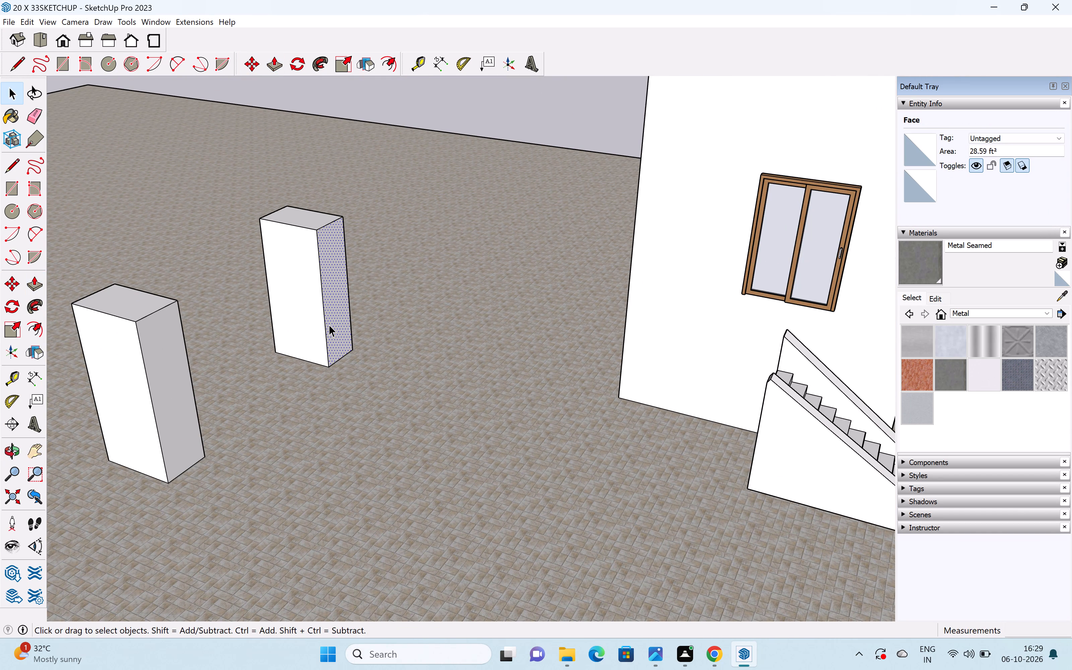
pyautogui.press('p')
pyautogui.moveTo(329, 323); pyautogui.dragTo(296, 306)
pyautogui.press('space')
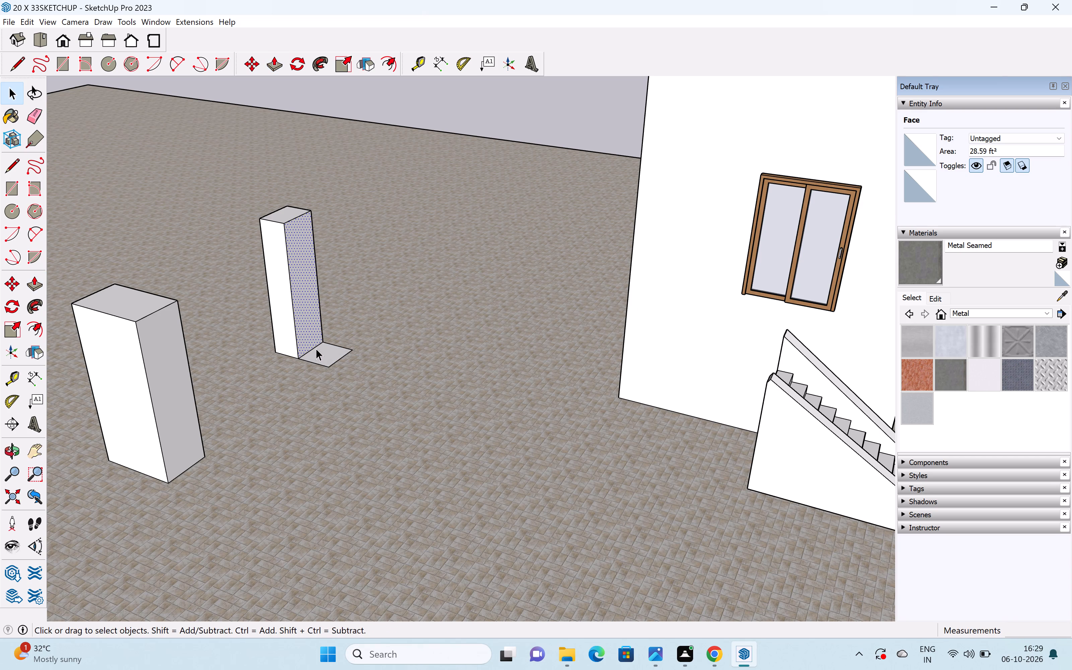
# Erase the leftover base rectangle on the paving in front of the narrowed pillar nearer the house.
pyautogui.scroll(6, 333, 357)
pyautogui.click(328, 364)
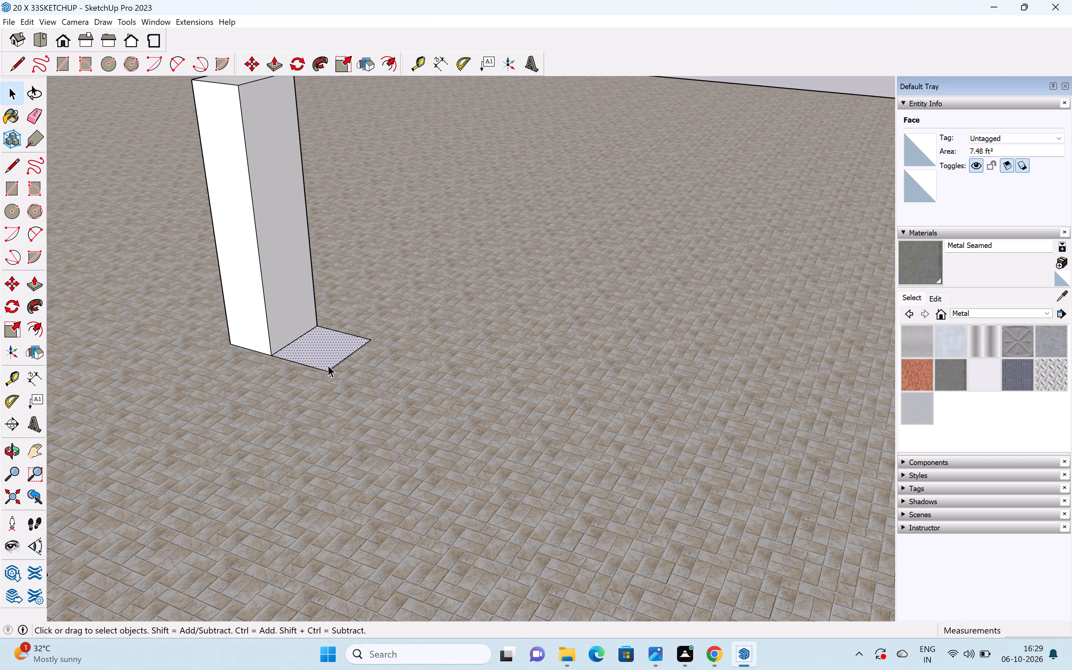
pyautogui.press('e')
pyautogui.moveTo(328, 366); pyautogui.dragTo(329, 373)
pyautogui.moveTo(347, 327); pyautogui.dragTo(334, 348)
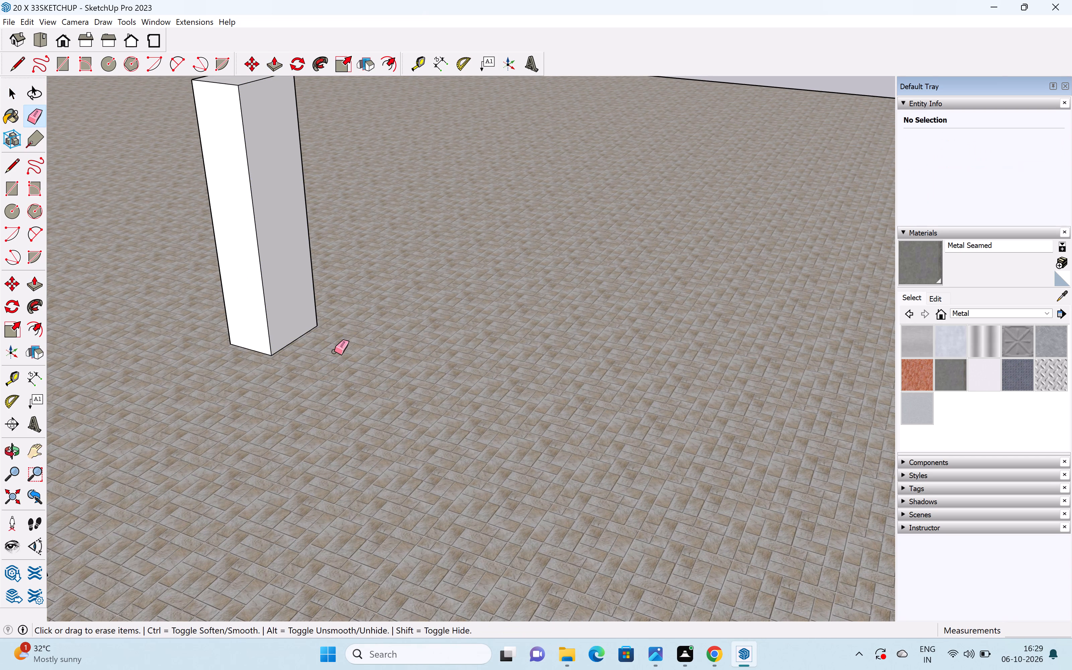
pyautogui.press('space')
# Push the front-facing face of the freestanding pillar farther from the house inward to roughly half its width.
pyautogui.scroll(-13, 344, 342)
pyautogui.click(243, 404)
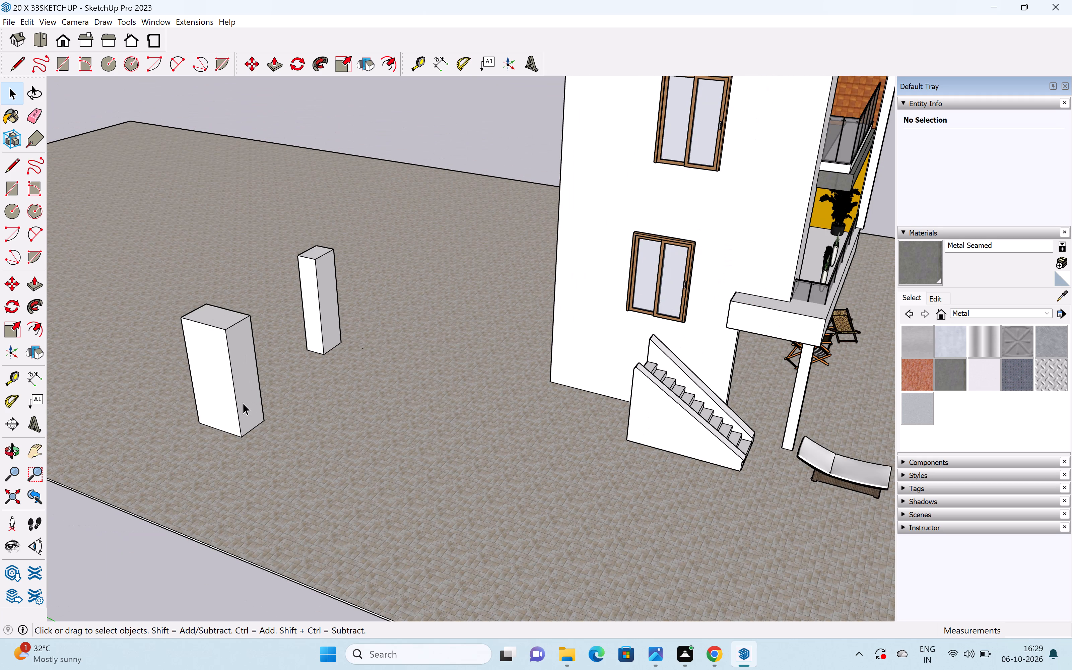
pyautogui.press('p')
pyautogui.moveTo(243, 404); pyautogui.dragTo(222, 387)
pyautogui.press('space')
# Erase the leftover base rectangle on the paving in front of the narrowed farther pillar.
pyautogui.scroll(5, 231, 429)
pyautogui.press('e')
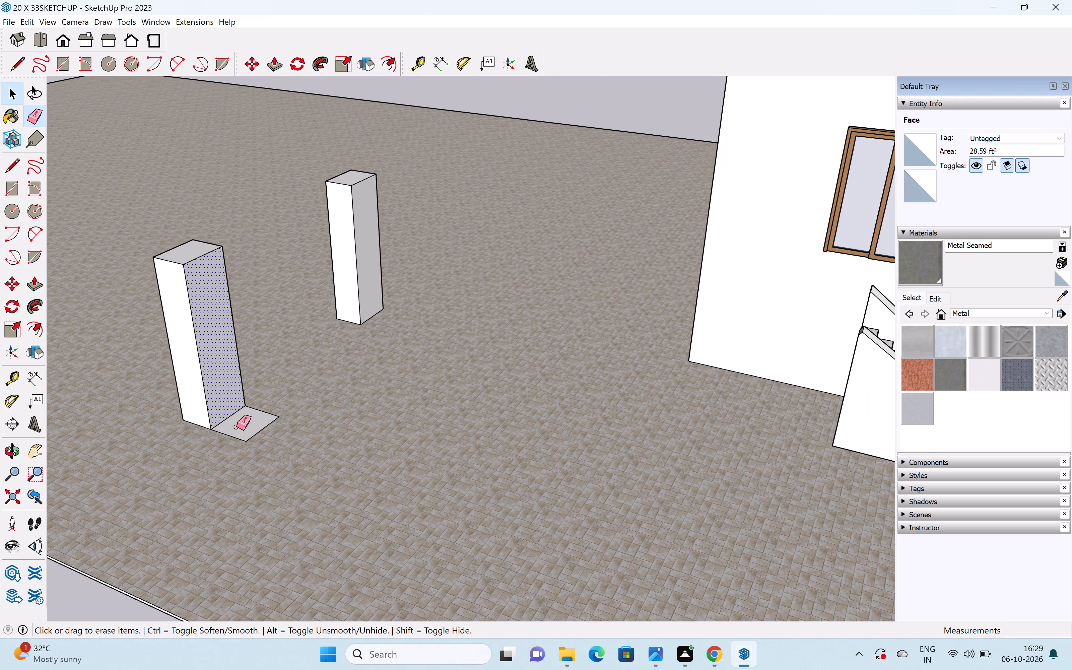
pyautogui.moveTo(262, 406); pyautogui.dragTo(237, 437)
pyautogui.moveTo(256, 427); pyautogui.dragTo(264, 437)
pyautogui.press('space')
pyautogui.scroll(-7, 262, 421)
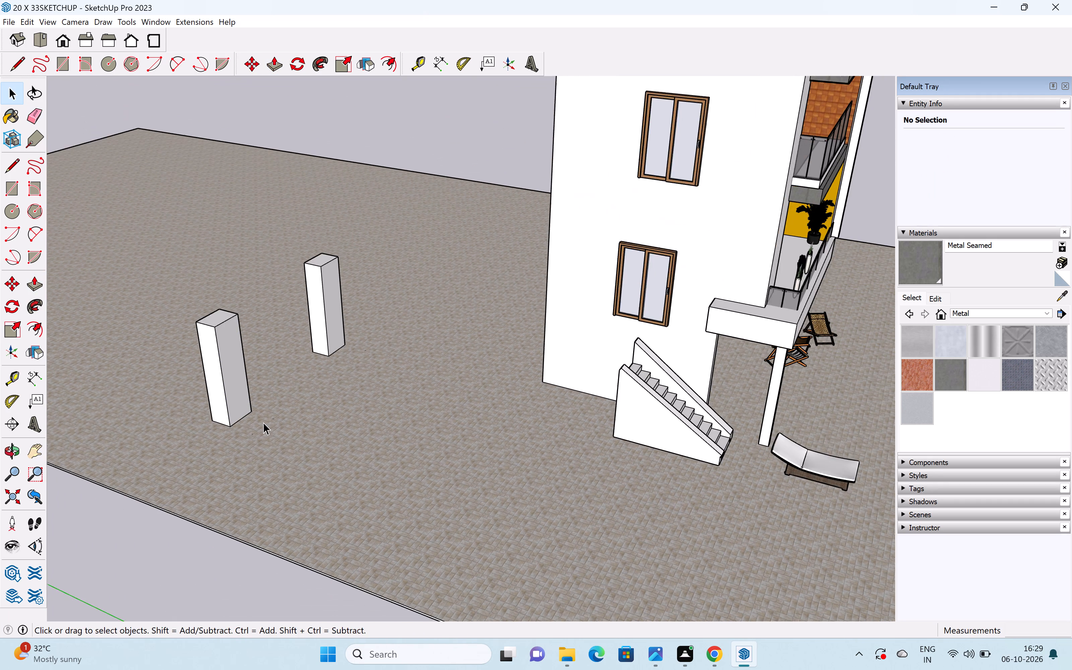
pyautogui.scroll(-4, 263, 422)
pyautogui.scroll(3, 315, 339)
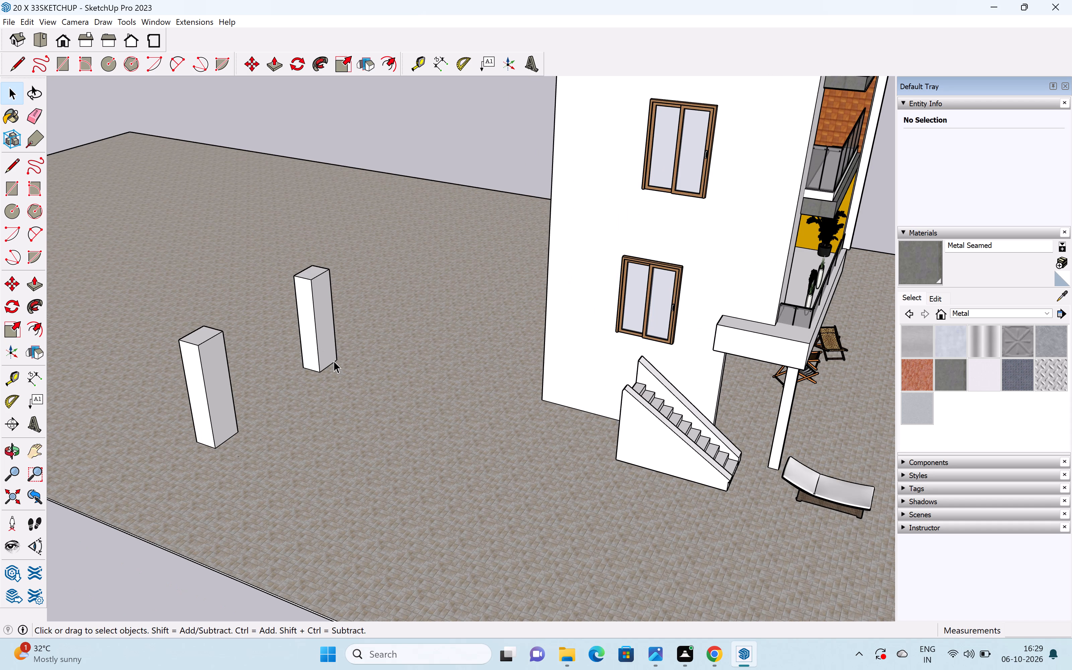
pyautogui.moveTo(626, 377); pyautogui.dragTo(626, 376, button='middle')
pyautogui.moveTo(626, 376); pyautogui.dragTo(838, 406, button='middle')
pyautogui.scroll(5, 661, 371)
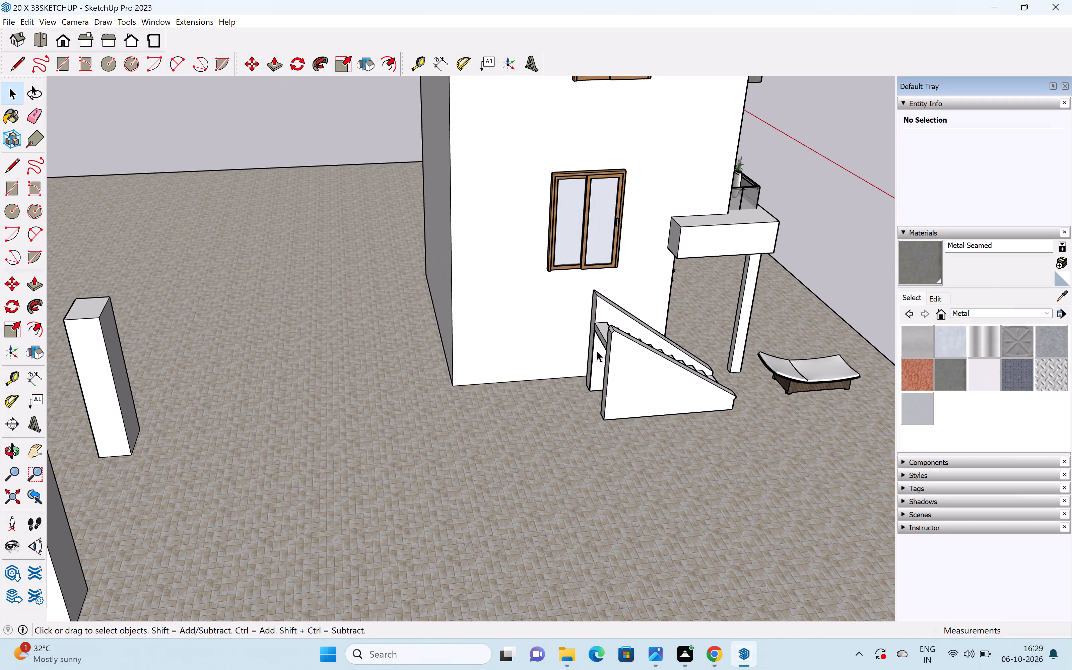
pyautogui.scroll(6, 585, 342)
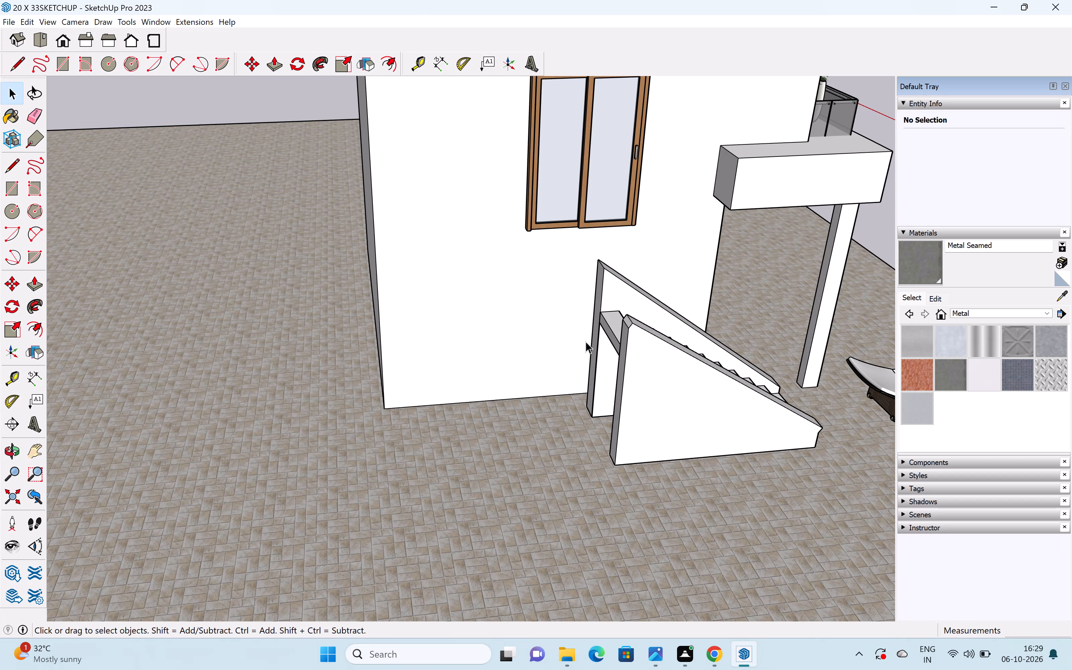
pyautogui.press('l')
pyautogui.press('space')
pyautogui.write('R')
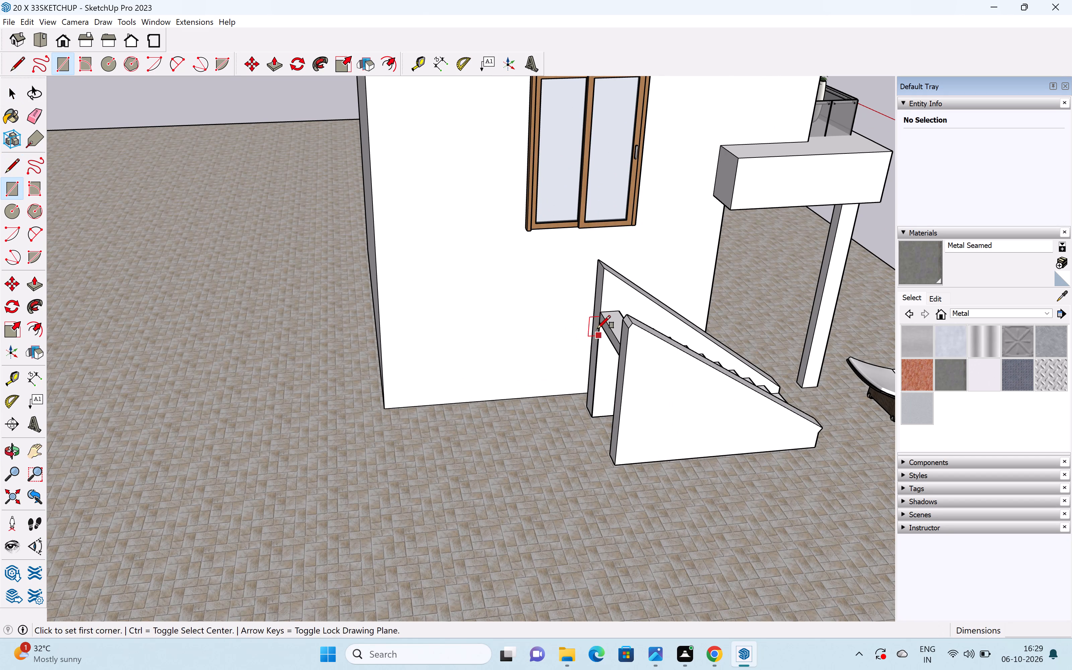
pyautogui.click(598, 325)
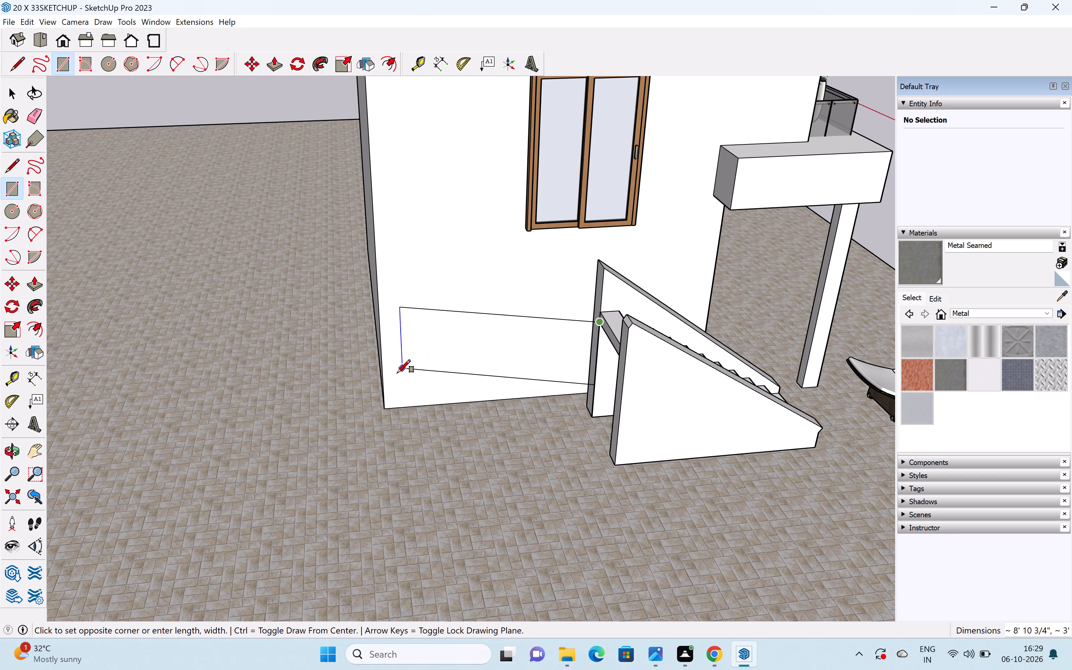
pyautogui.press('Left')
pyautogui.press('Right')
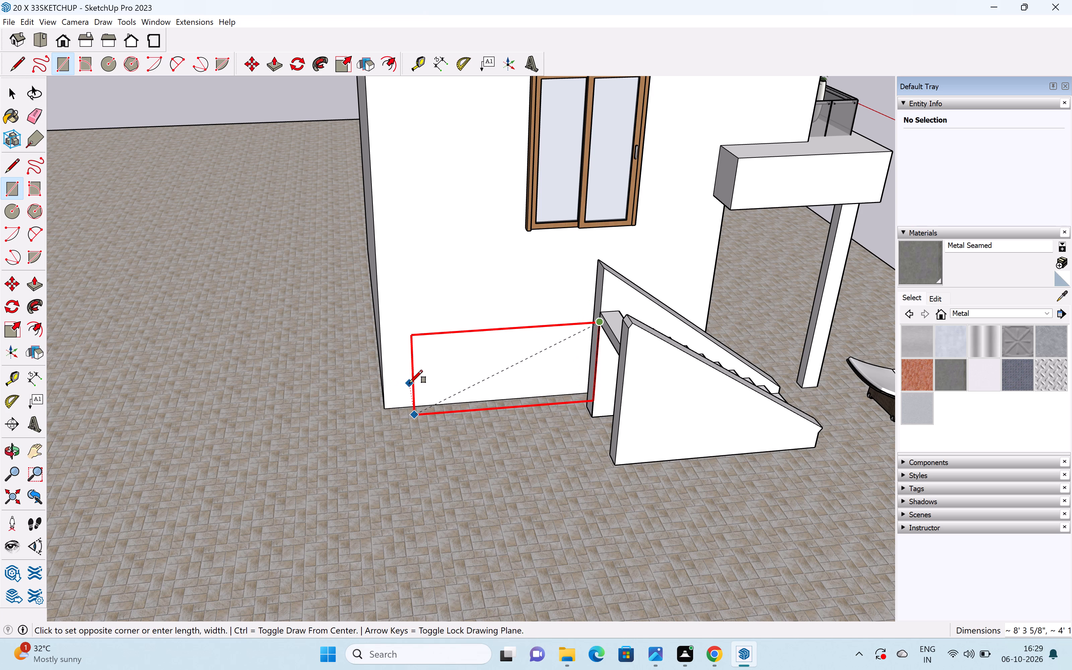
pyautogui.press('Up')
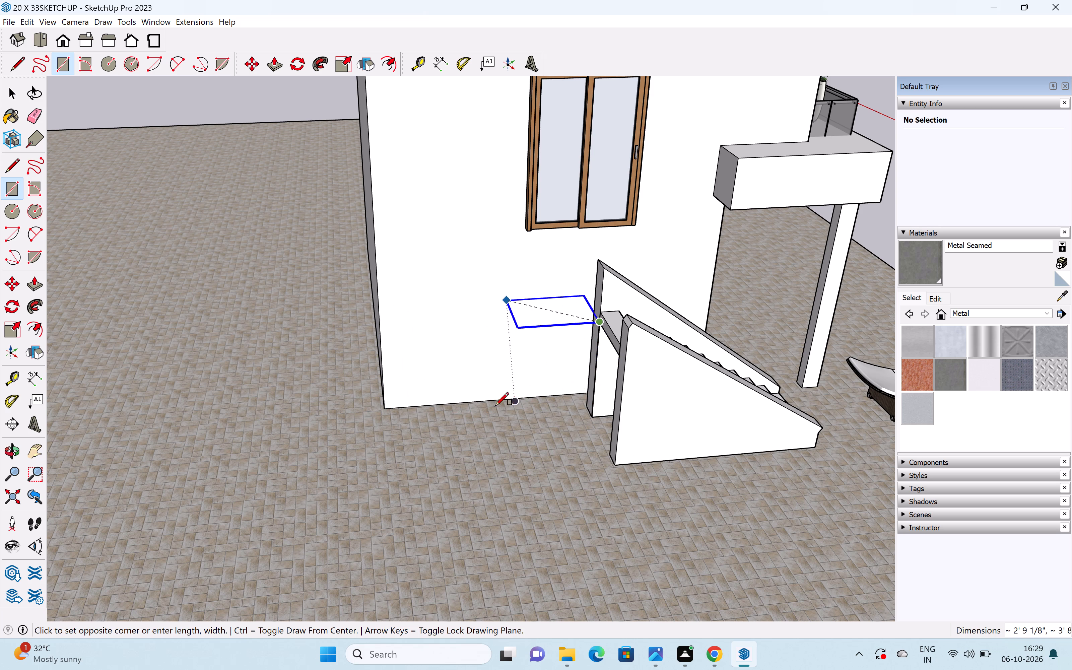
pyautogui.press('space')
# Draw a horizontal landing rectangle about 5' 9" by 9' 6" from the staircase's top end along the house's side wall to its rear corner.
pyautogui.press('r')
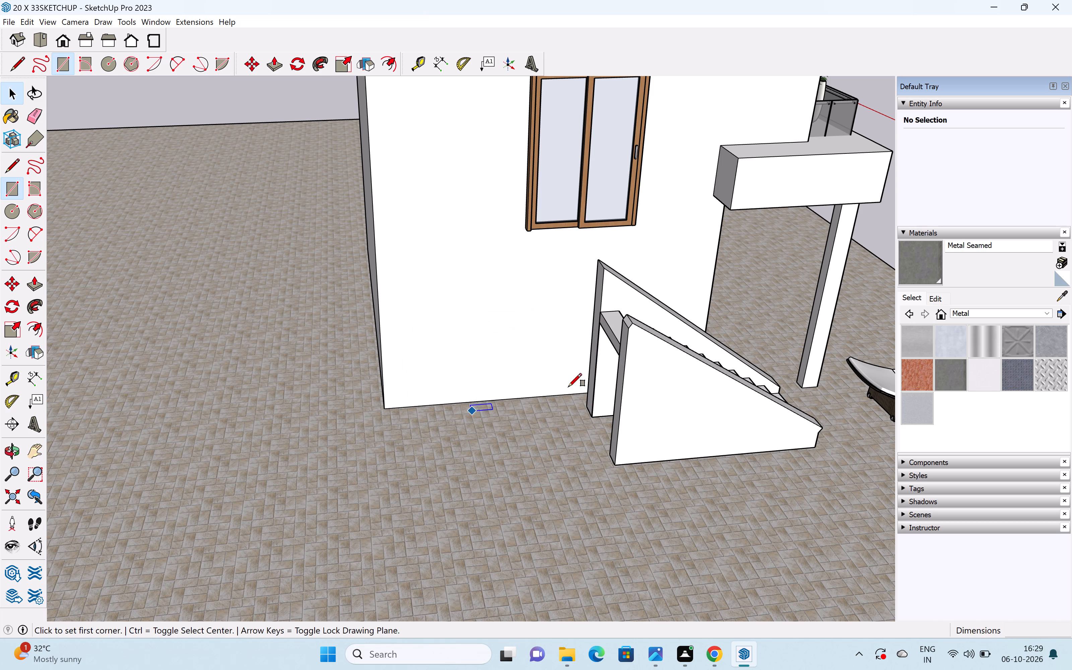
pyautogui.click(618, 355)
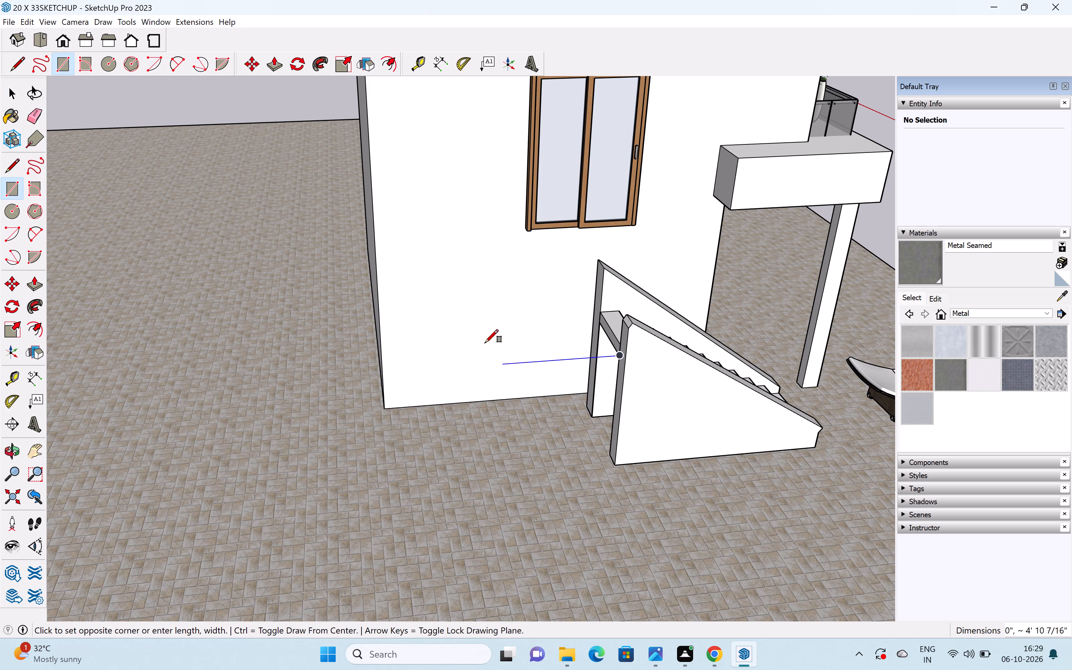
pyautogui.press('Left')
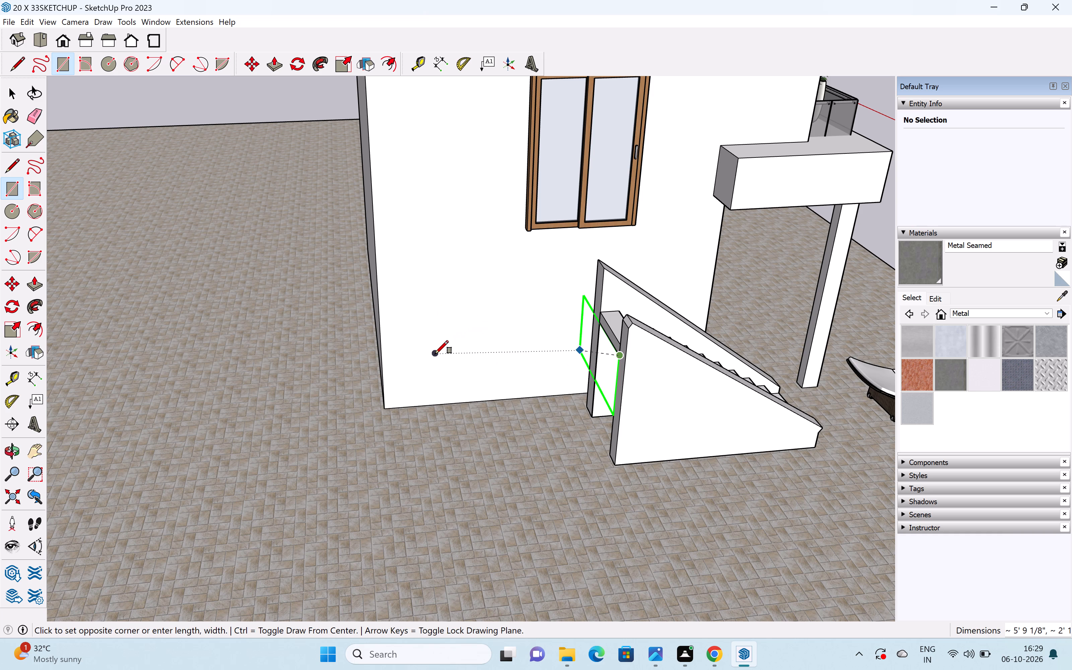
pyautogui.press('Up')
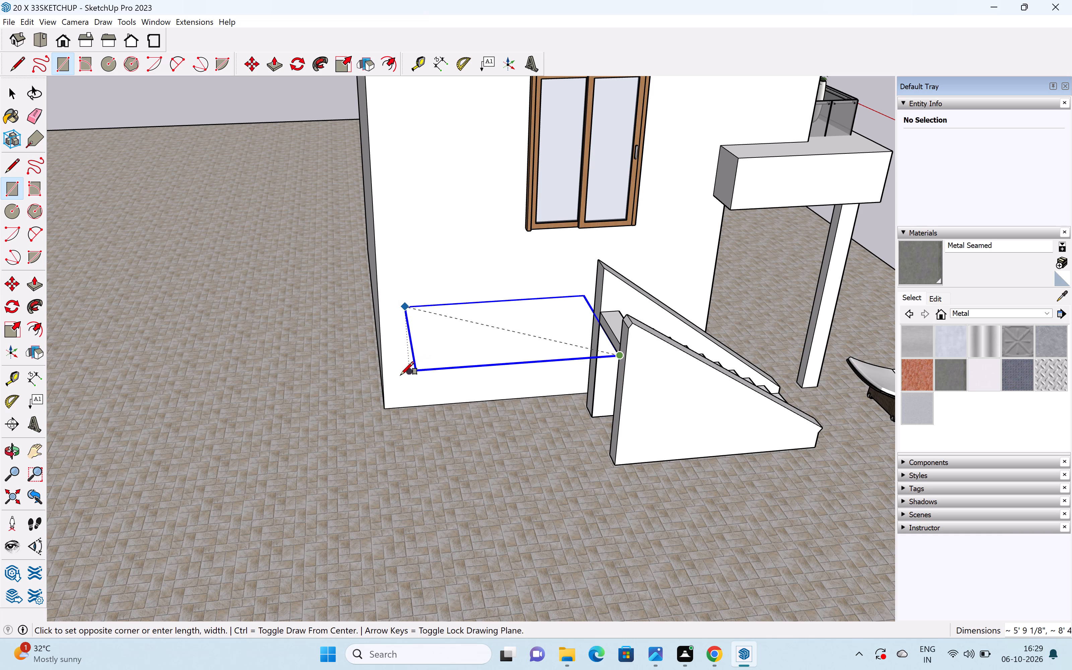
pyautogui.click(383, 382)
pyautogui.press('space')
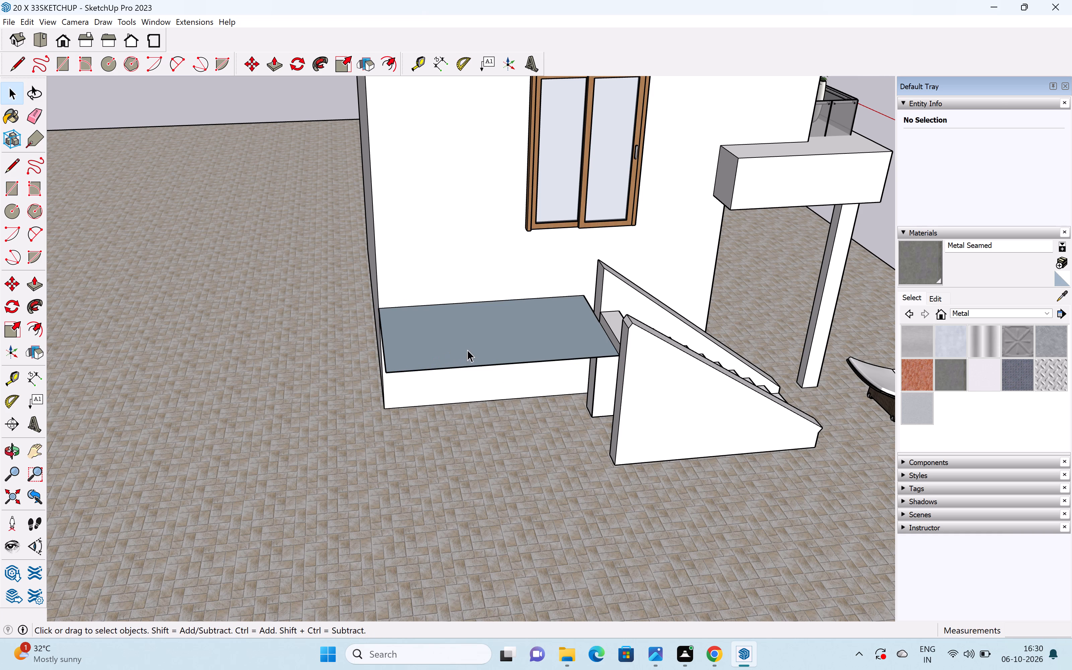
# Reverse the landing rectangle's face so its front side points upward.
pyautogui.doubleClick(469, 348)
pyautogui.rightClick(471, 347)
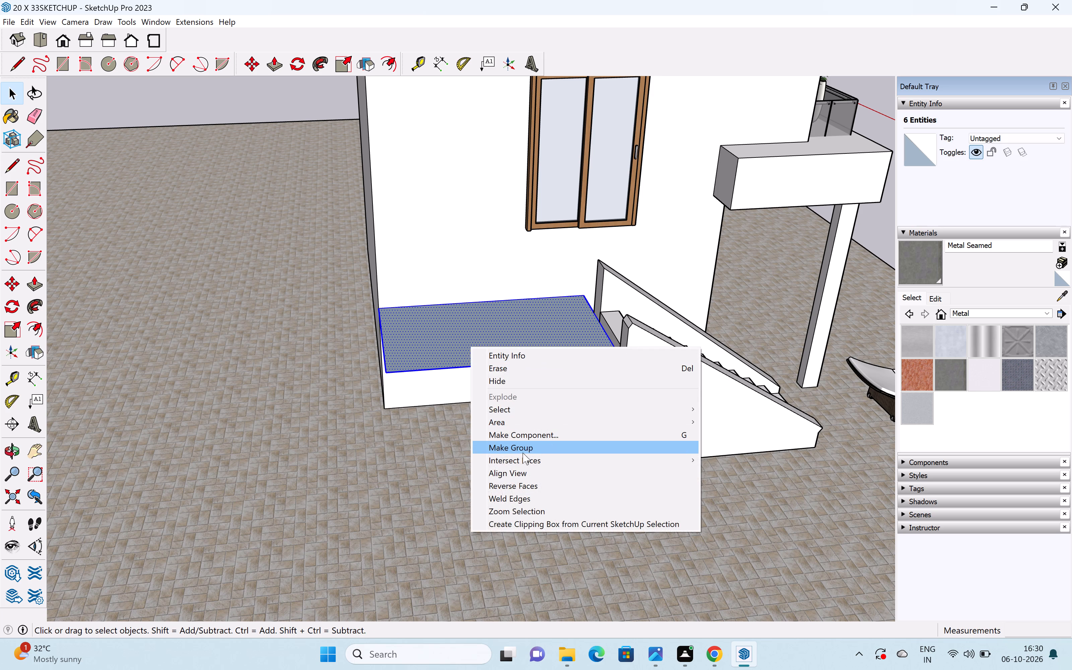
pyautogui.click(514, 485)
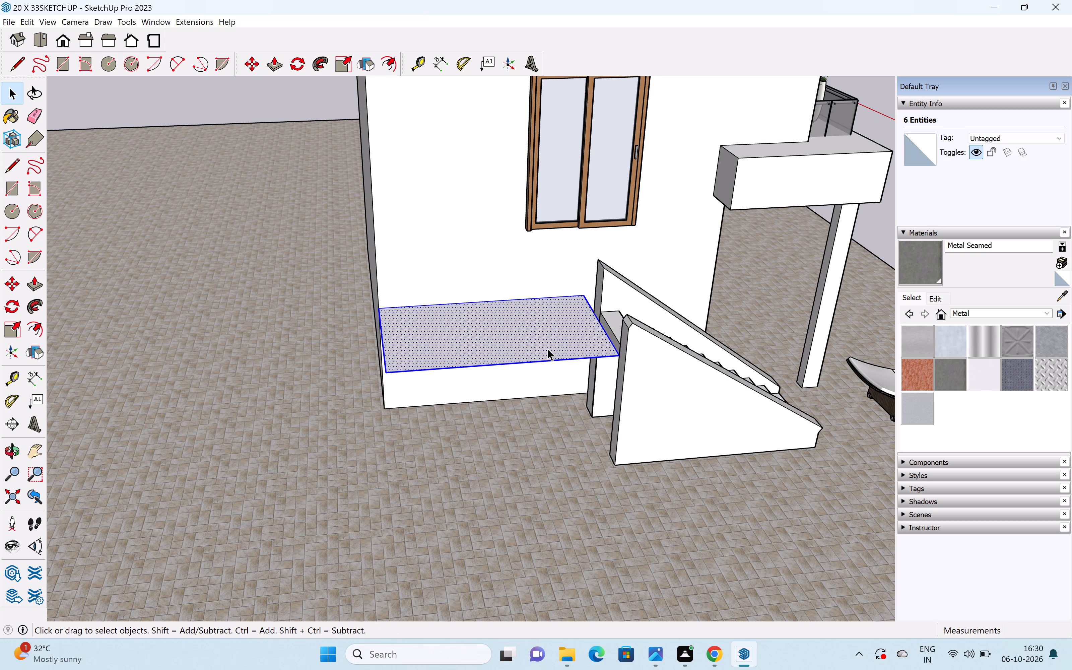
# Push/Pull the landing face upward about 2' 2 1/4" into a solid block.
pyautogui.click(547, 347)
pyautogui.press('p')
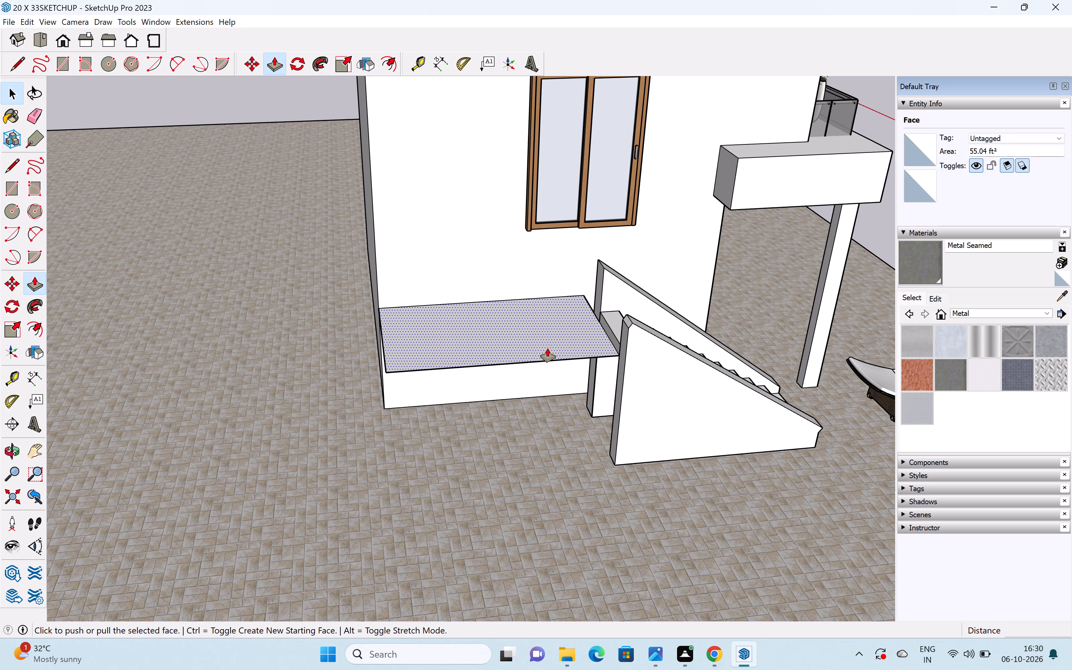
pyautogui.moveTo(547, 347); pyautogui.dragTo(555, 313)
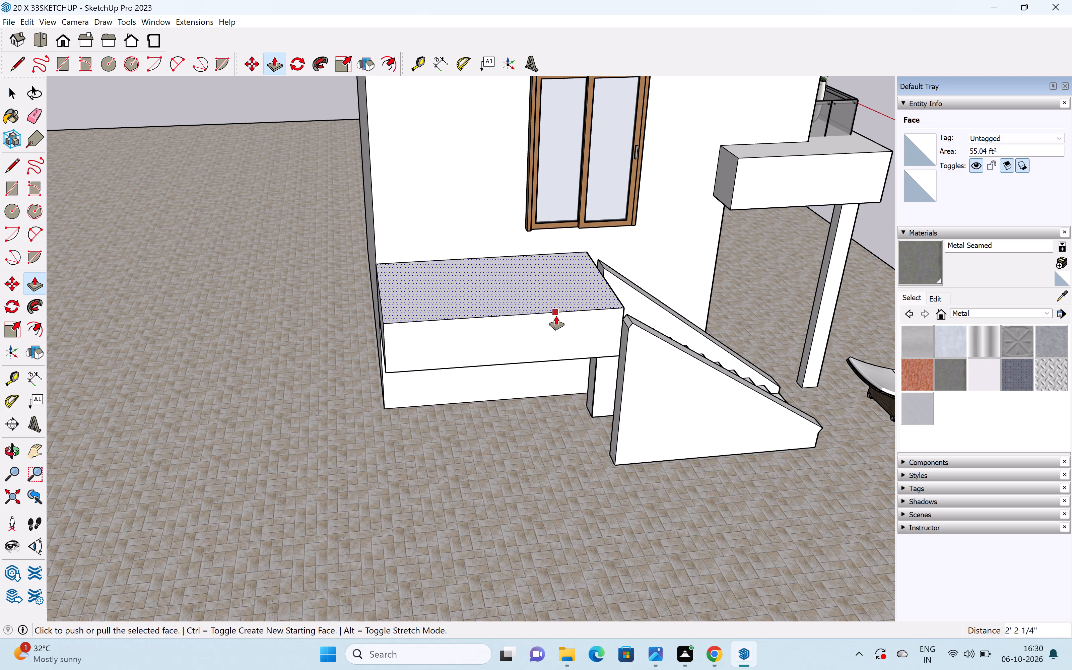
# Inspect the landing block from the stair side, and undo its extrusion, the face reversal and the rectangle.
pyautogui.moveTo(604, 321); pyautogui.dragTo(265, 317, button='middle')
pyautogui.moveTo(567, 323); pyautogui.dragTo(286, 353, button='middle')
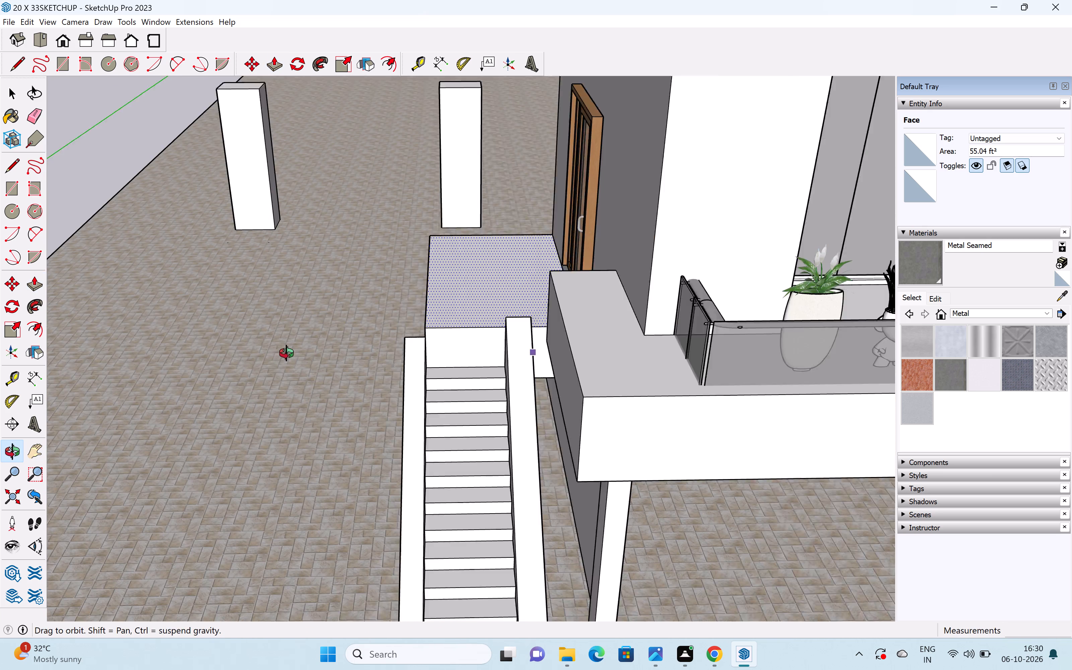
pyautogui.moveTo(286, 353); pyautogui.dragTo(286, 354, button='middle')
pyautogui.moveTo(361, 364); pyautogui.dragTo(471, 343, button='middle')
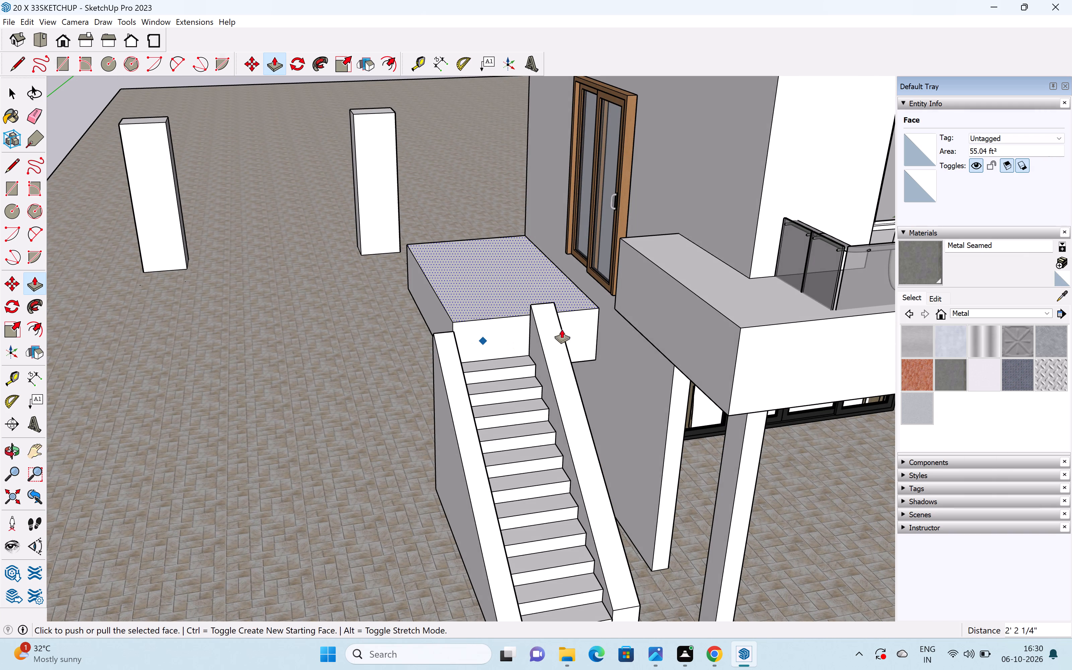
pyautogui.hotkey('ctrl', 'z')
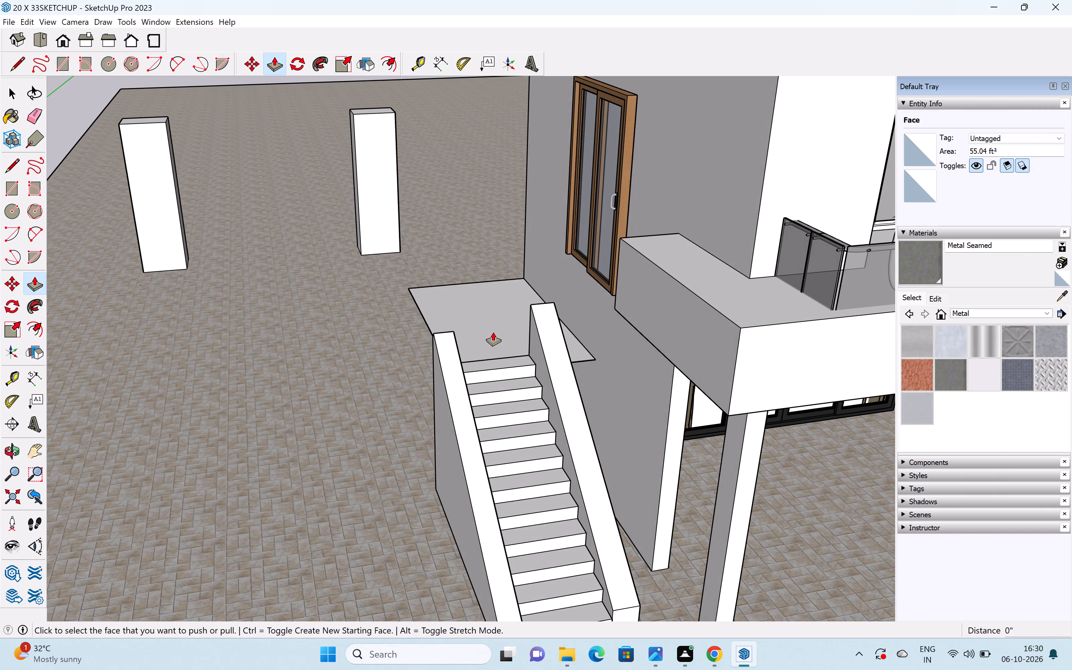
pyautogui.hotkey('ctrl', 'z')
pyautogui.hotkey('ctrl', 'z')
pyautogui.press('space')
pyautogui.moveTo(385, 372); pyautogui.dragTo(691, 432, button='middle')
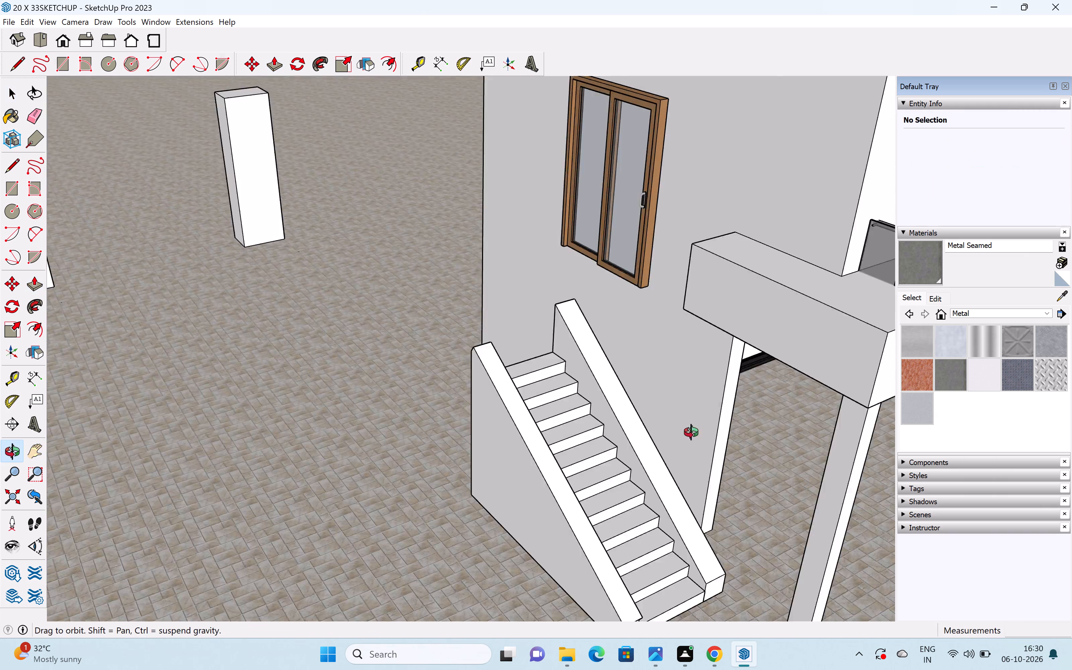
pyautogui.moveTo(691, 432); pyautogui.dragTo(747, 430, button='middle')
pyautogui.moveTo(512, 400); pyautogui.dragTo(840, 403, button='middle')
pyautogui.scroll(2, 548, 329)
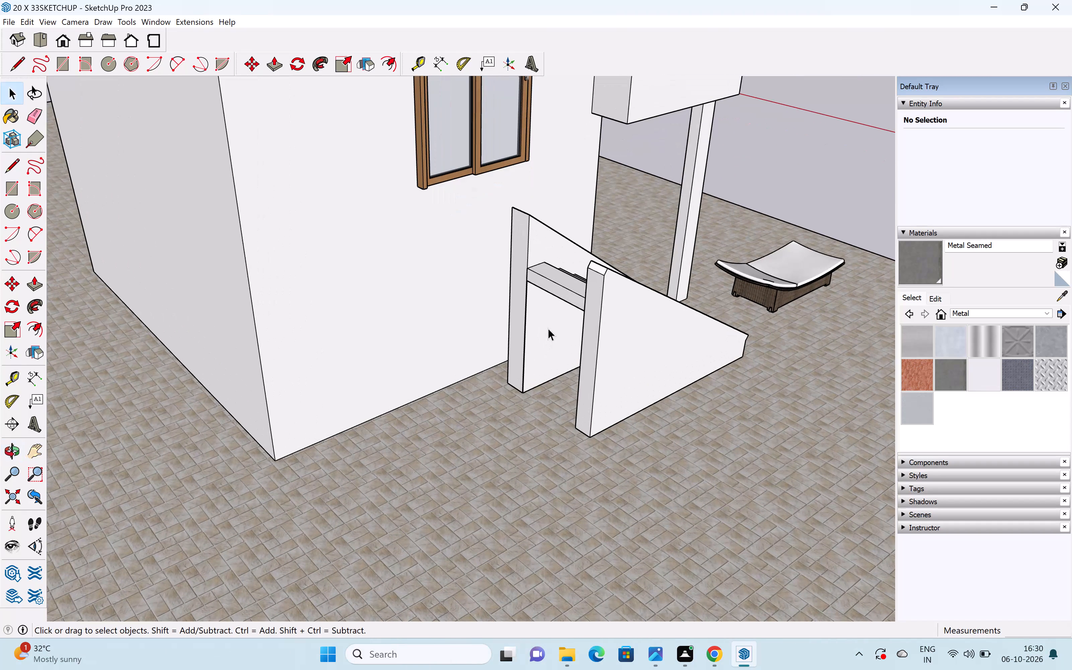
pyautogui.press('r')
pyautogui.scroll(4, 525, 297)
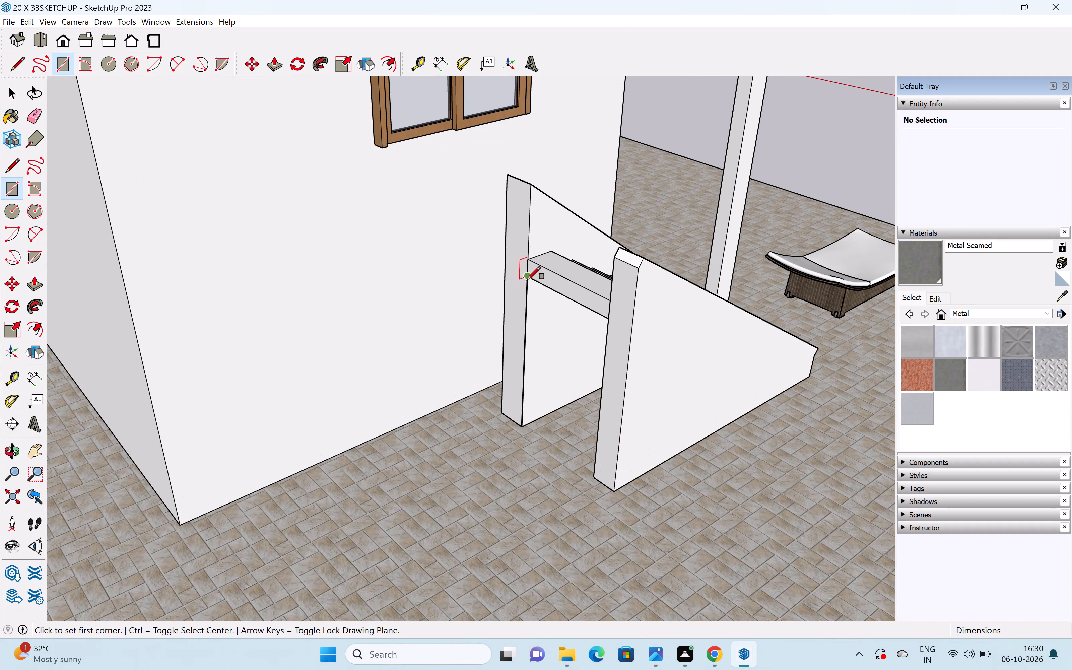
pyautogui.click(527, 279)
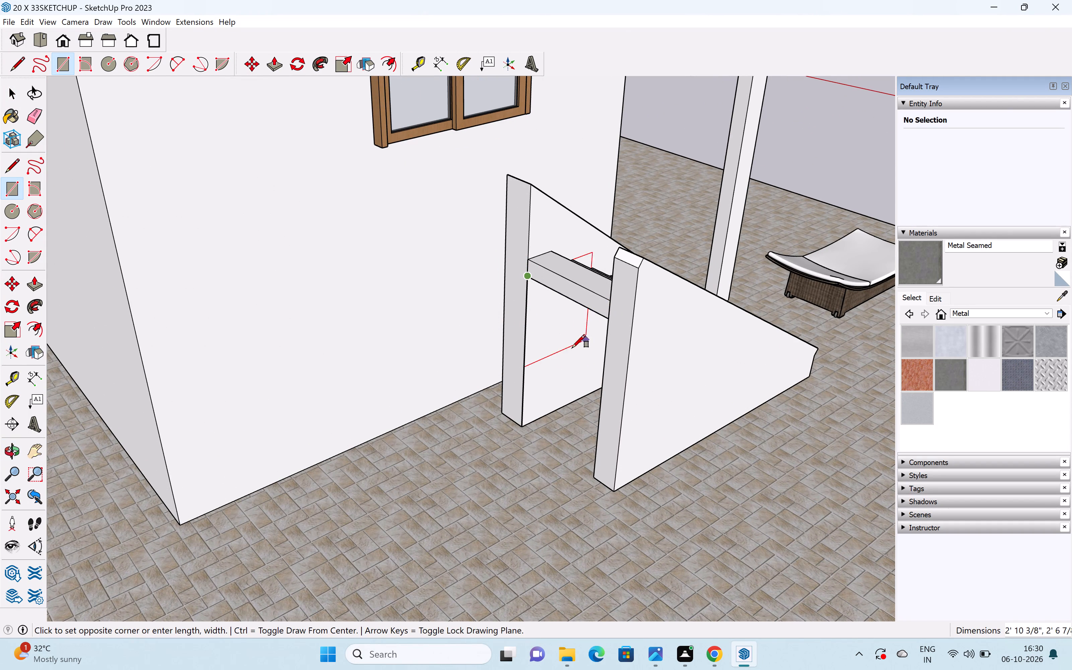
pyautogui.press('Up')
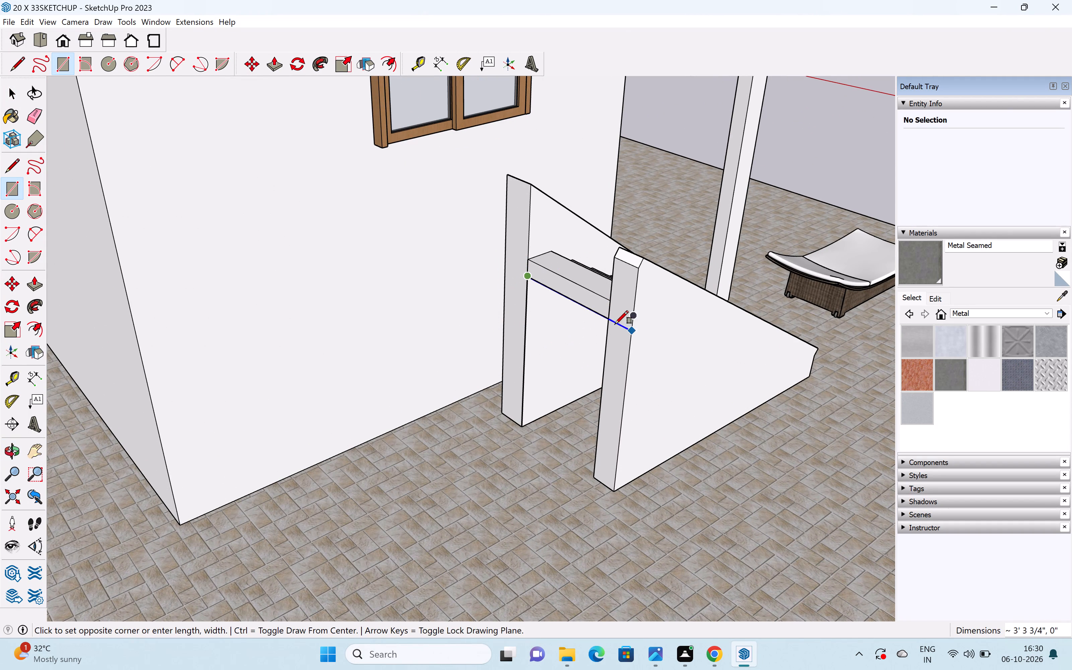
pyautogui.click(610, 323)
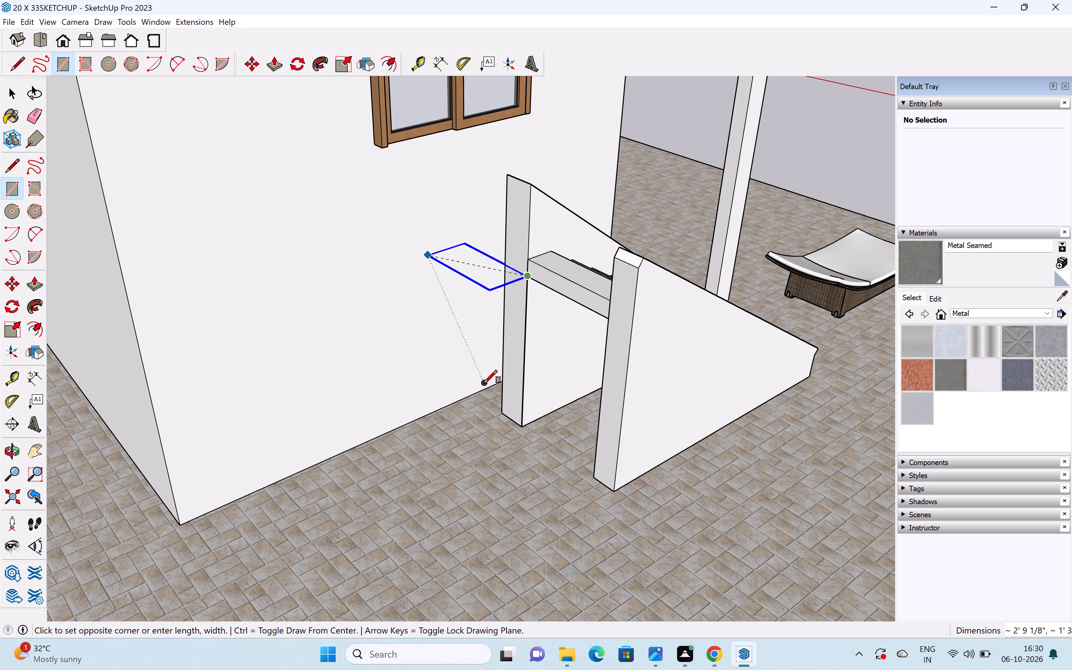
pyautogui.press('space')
# Draw a horizontal landing rectangle about 5' 9" wide from the staircase's top end along the house wall to its rear corner.
pyautogui.press('r')
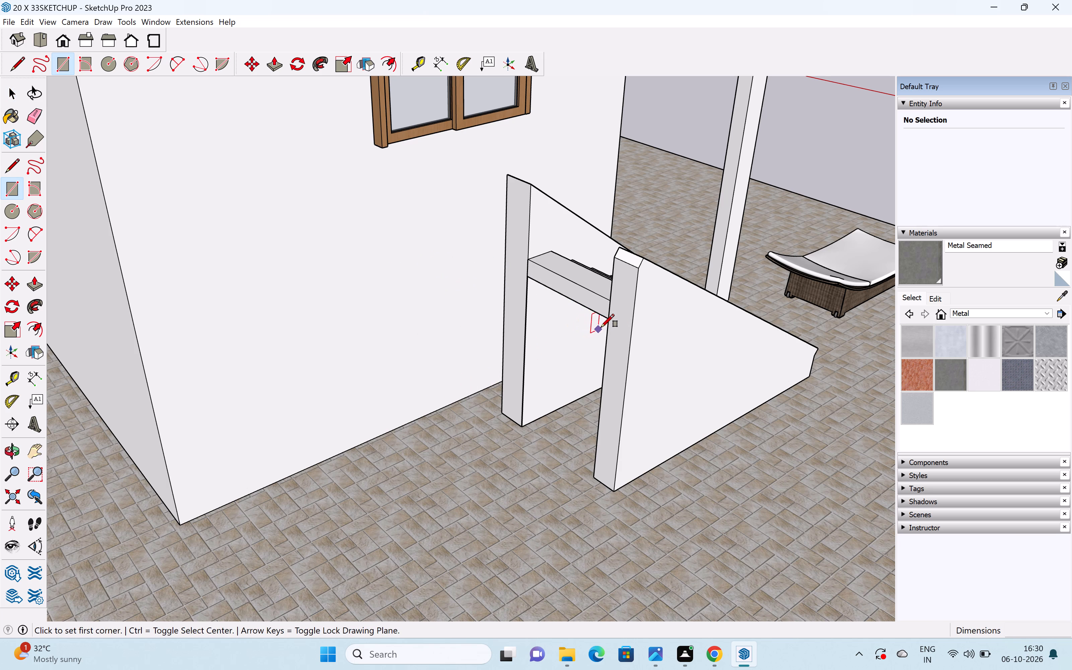
pyautogui.click(608, 319)
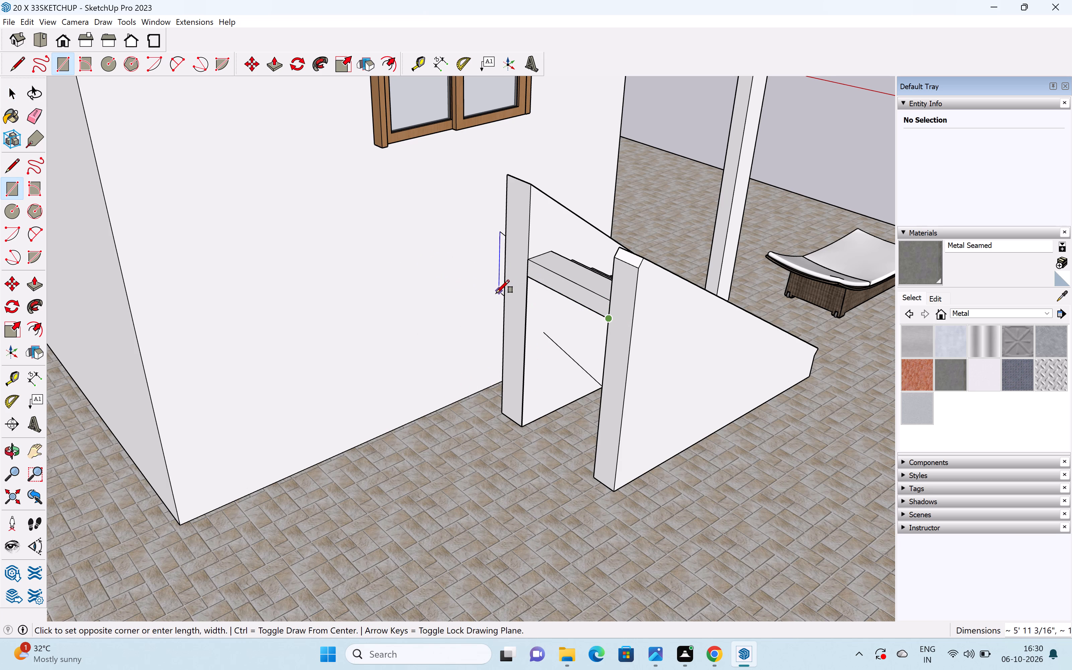
pyautogui.press('Up')
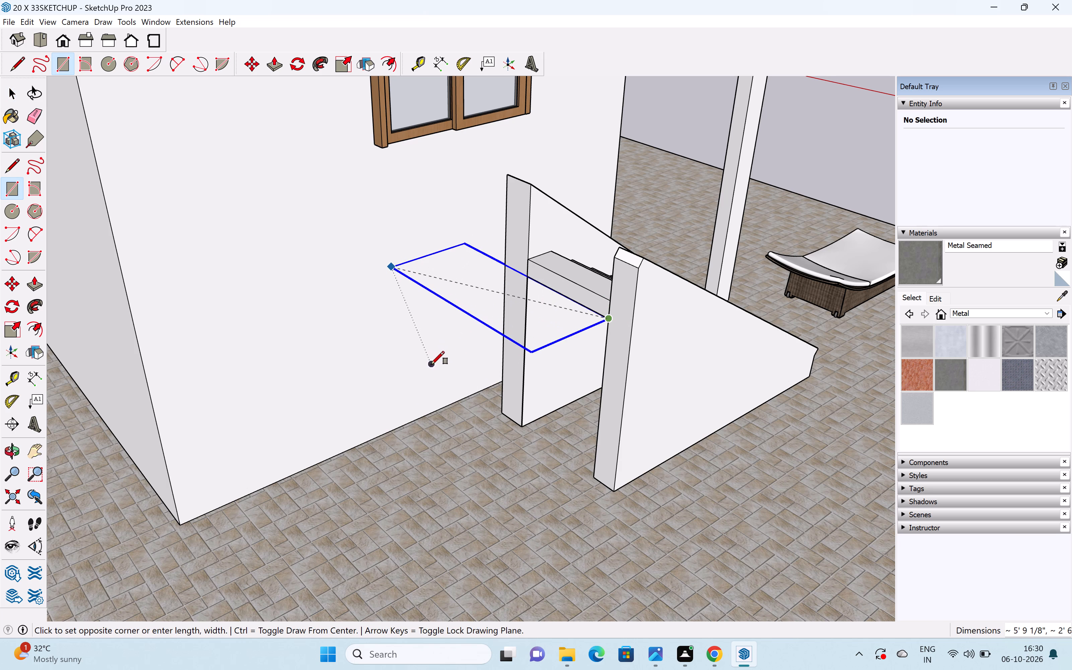
pyautogui.click(530, 276)
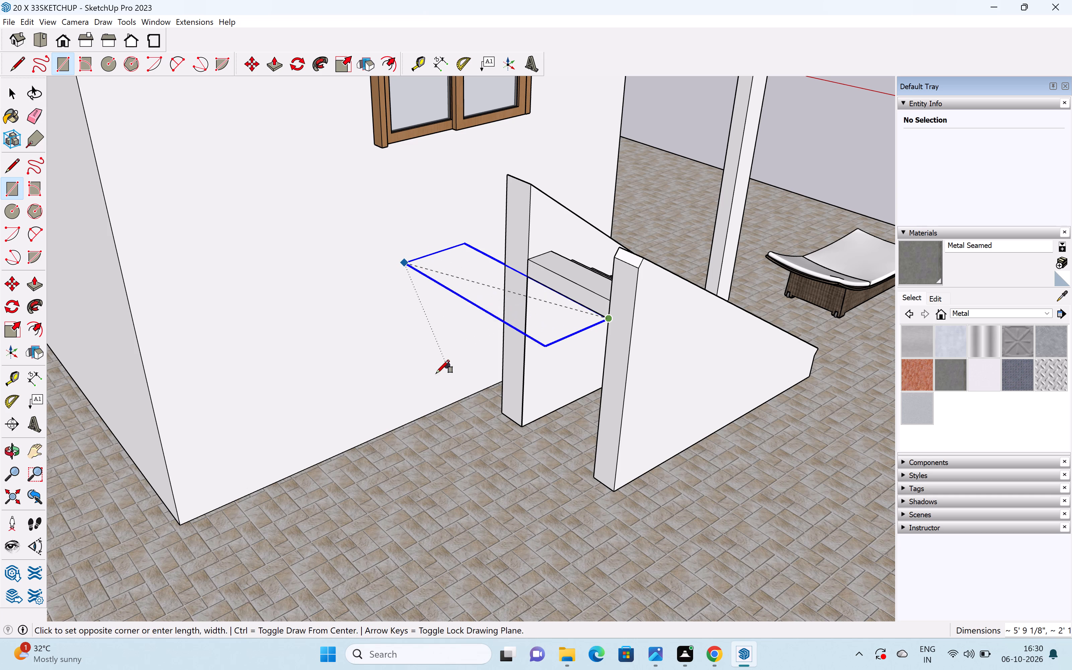
pyautogui.scroll(-6, 334, 432)
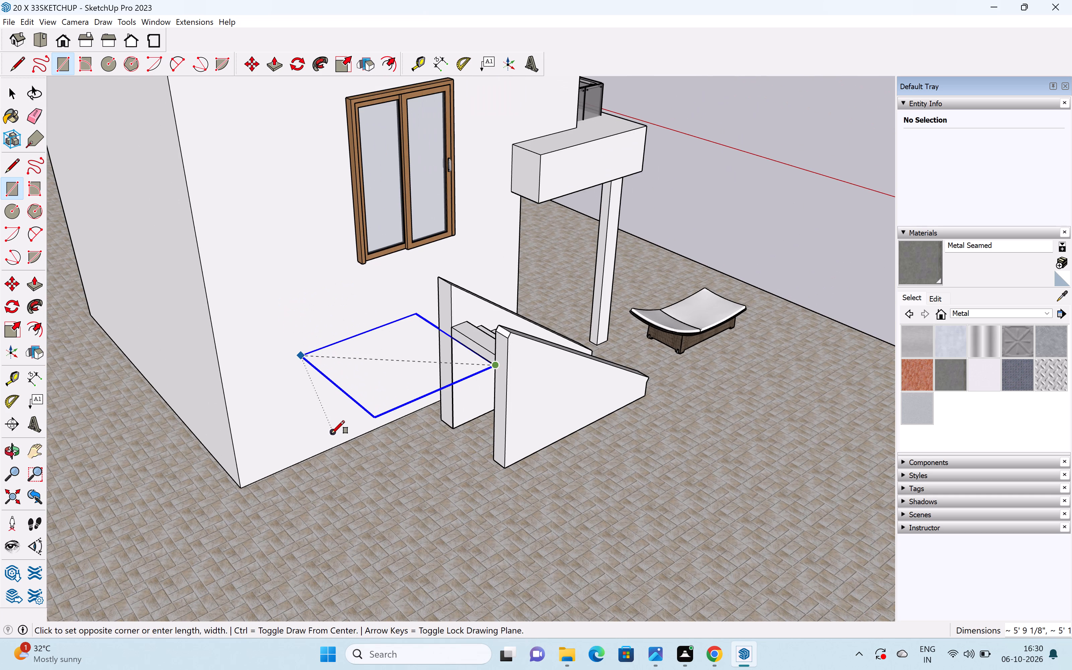
pyautogui.keyDown('shift'); pyautogui.moveTo(327, 434); pyautogui.dragTo(463, 403, button='middle'); pyautogui.keyUp('shift')
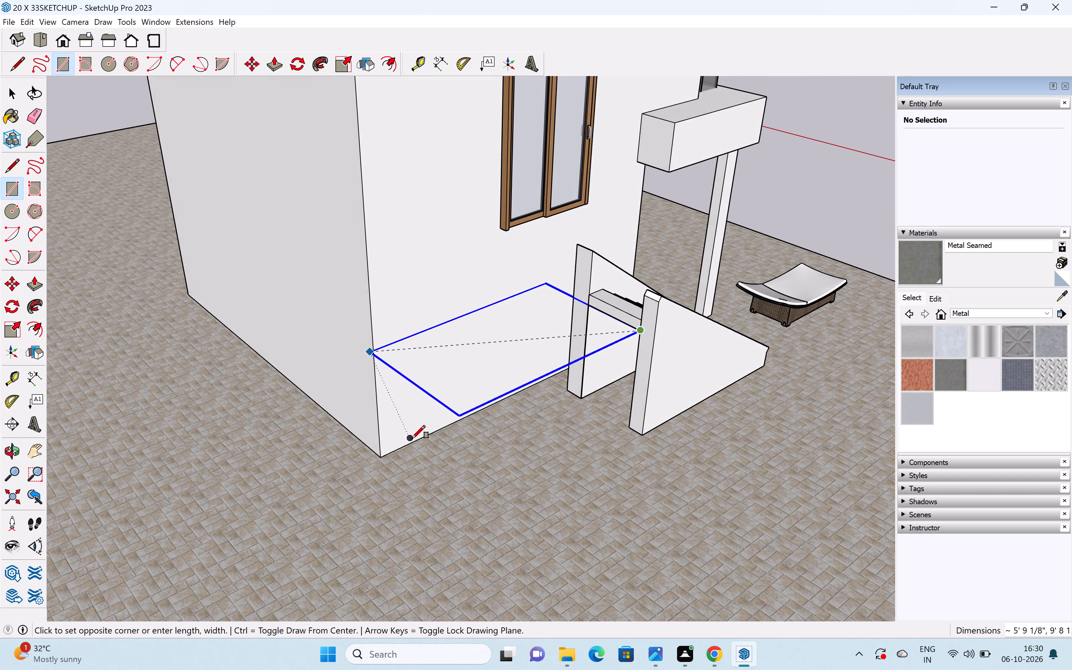
pyautogui.click(418, 439)
pyautogui.press('space')
# Draw a line along the landing rectangle, parallel to the house wall, from the inner stair wall's edge to the rear end.
pyautogui.press('l')
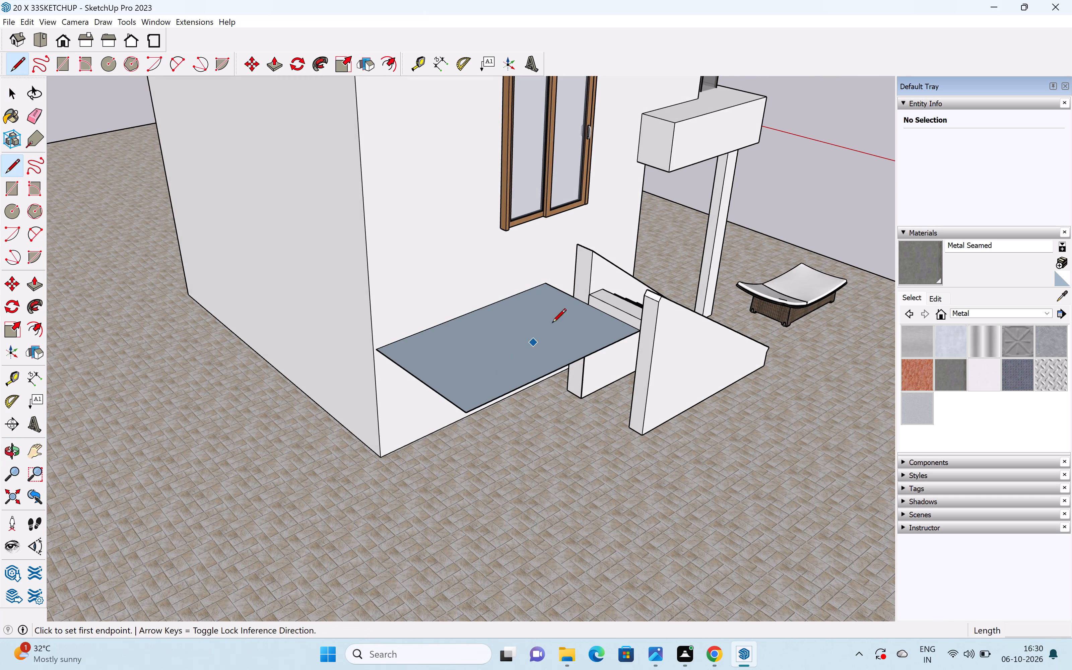
pyautogui.scroll(9, 555, 321)
pyautogui.click(587, 283)
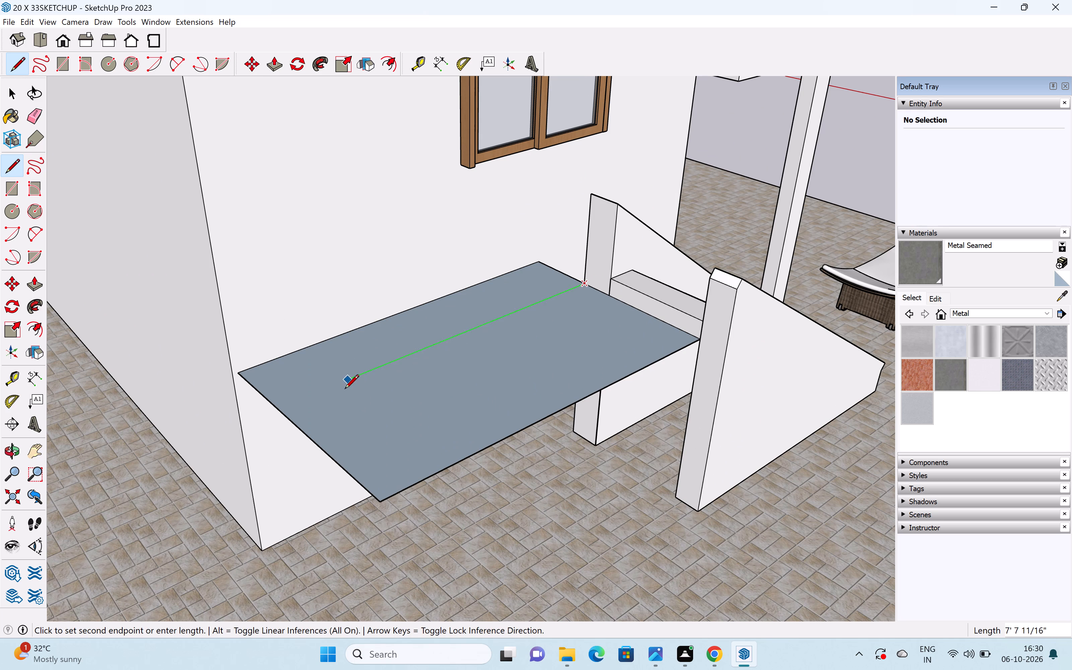
pyautogui.click(283, 413)
pyautogui.press('space')
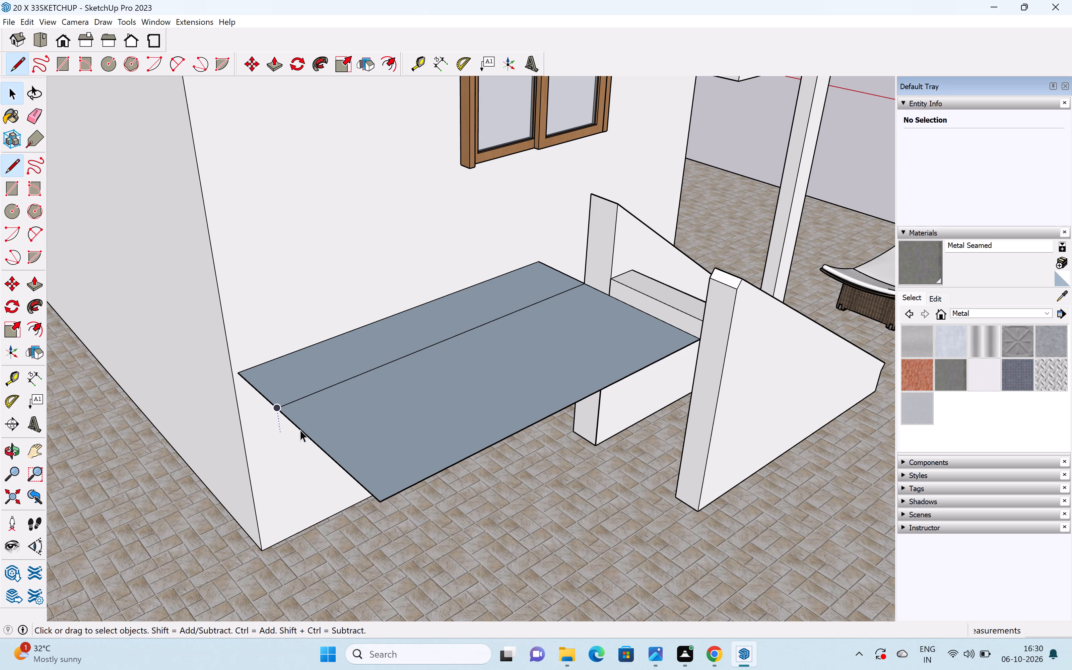
# Erase the edges of the narrow landing strip beside the house wall, leaving only the wider outer rectangle.
pyautogui.press('e')
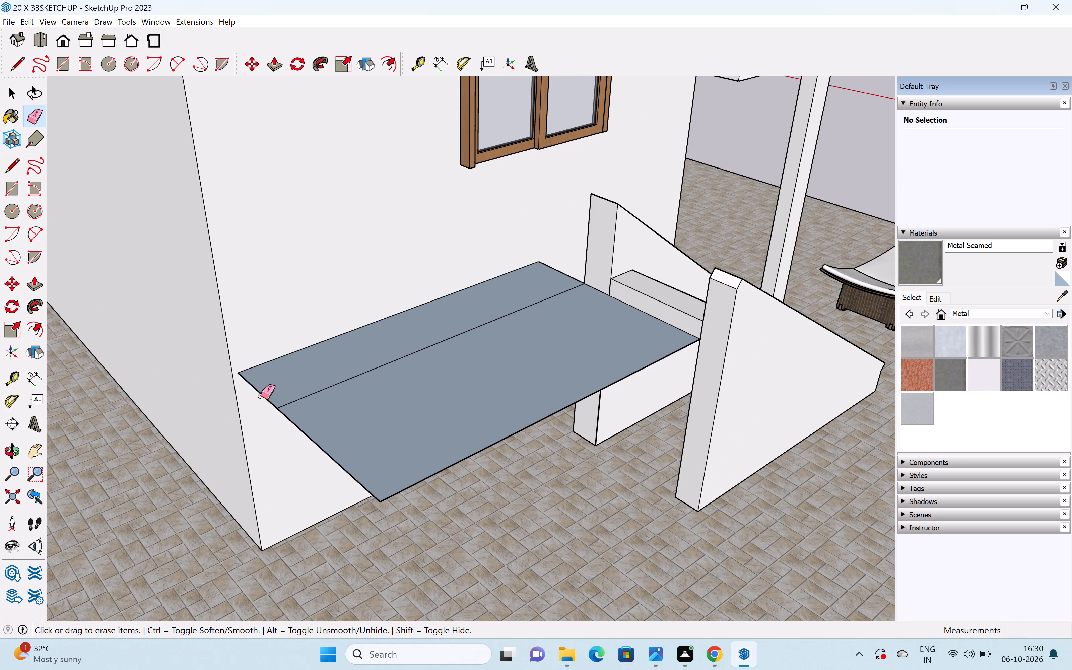
pyautogui.click(261, 396)
pyautogui.click(436, 301)
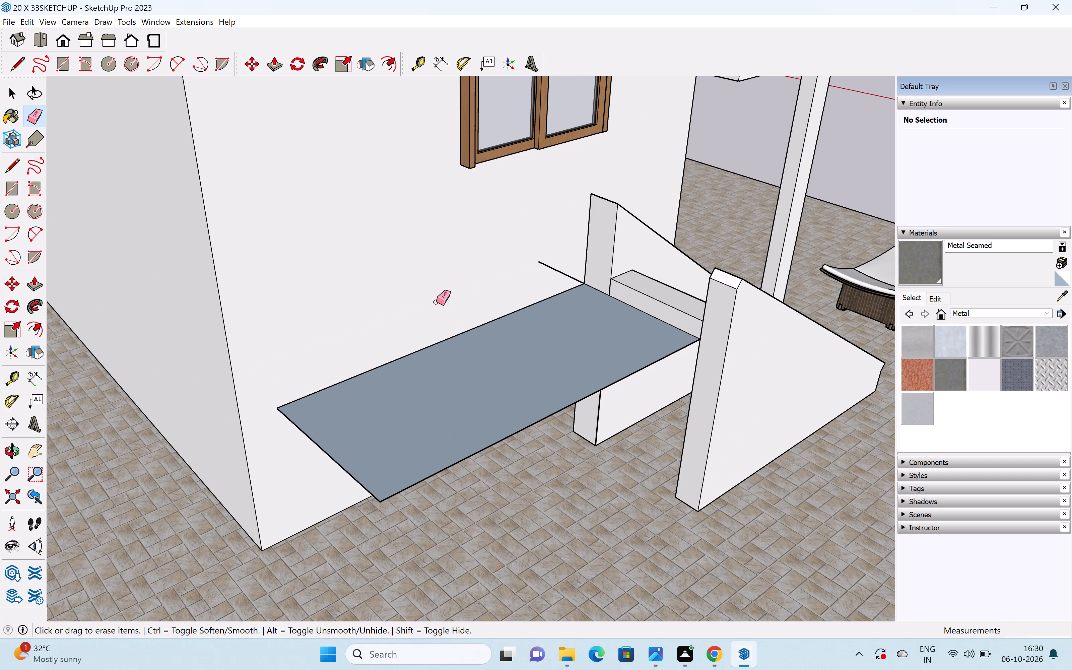
pyautogui.moveTo(551, 262); pyautogui.dragTo(549, 273)
pyautogui.press('space')
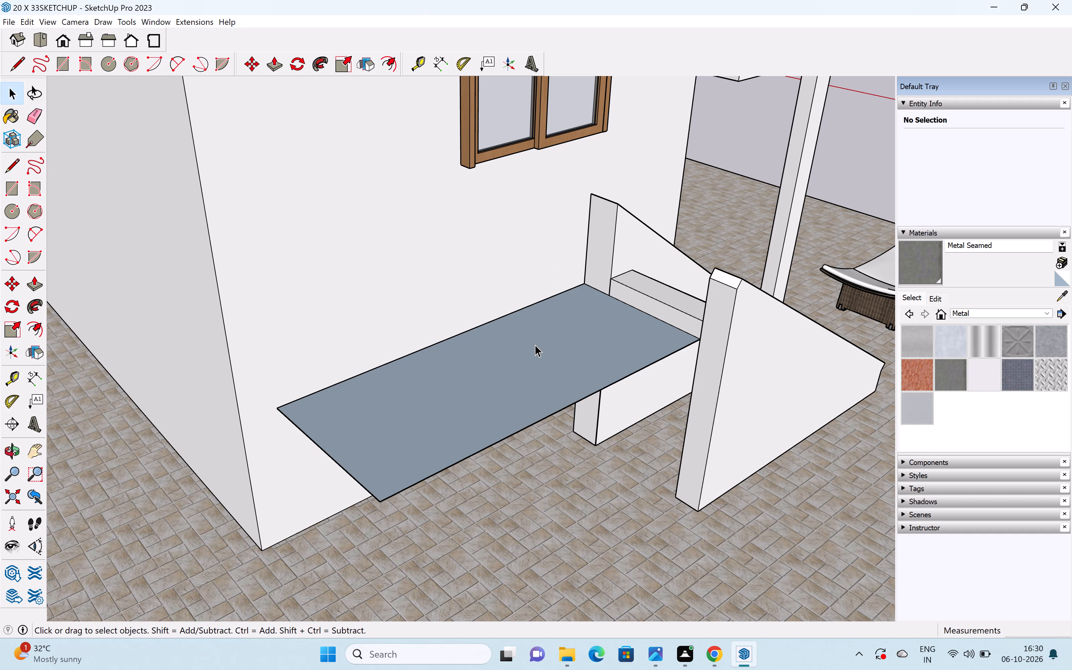
# Reverse the remaining landing rectangle's face so its front side points upward.
pyautogui.moveTo(535, 355); pyautogui.dragTo(533, 358, button='right')
pyautogui.click(566, 468)
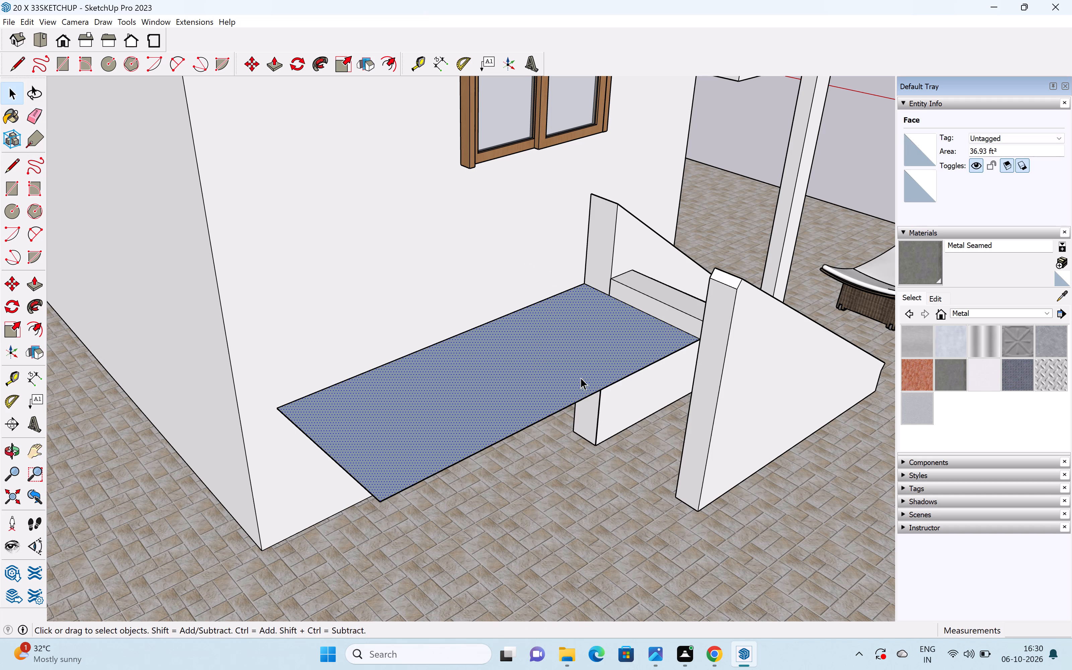
# Push/Pull the landing face upward into a solid block reaching about the top of the stair side walls.
pyautogui.doubleClick(580, 374)
pyautogui.write('P')
pyautogui.press('space')
pyautogui.click(580, 373)
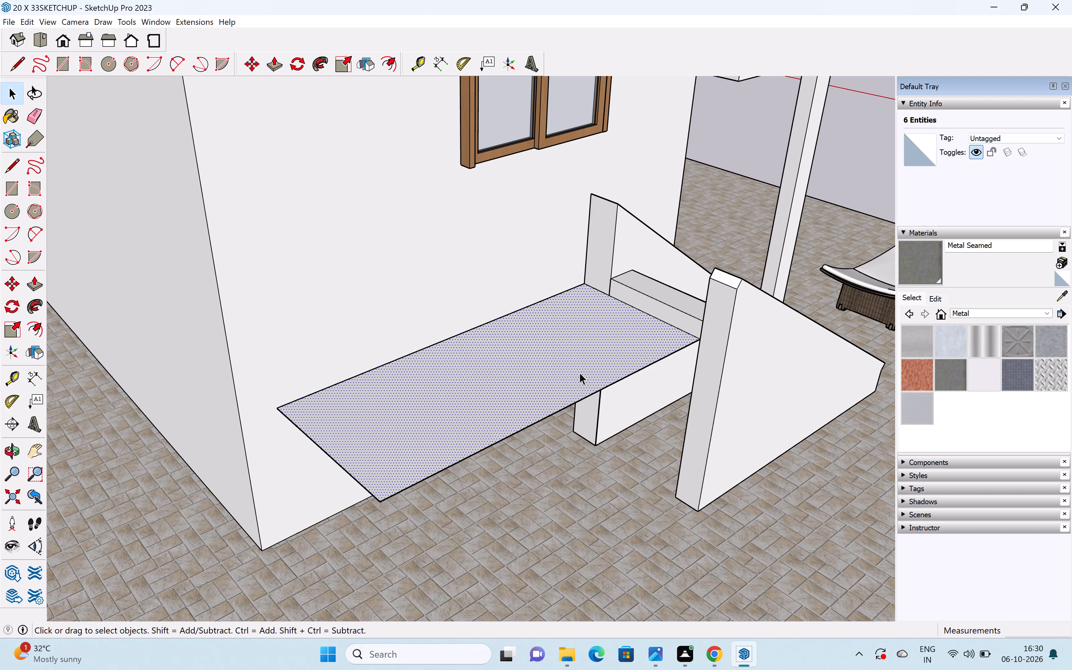
pyautogui.press('p')
pyautogui.moveTo(580, 373); pyautogui.dragTo(597, 290)
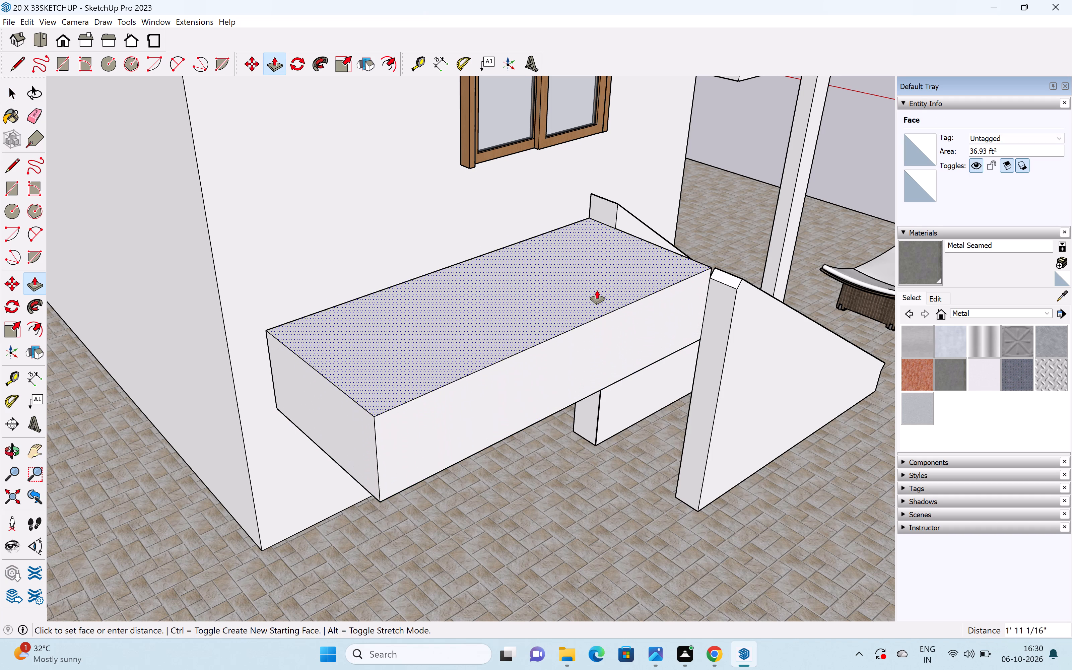
pyautogui.moveTo(597, 290); pyautogui.dragTo(605, 278)
# Push/Pull the landing block's top face down by about 1' 3 3/8".
pyautogui.scroll(-5, 625, 274)
pyautogui.moveTo(645, 318); pyautogui.dragTo(236, 419, button='middle')
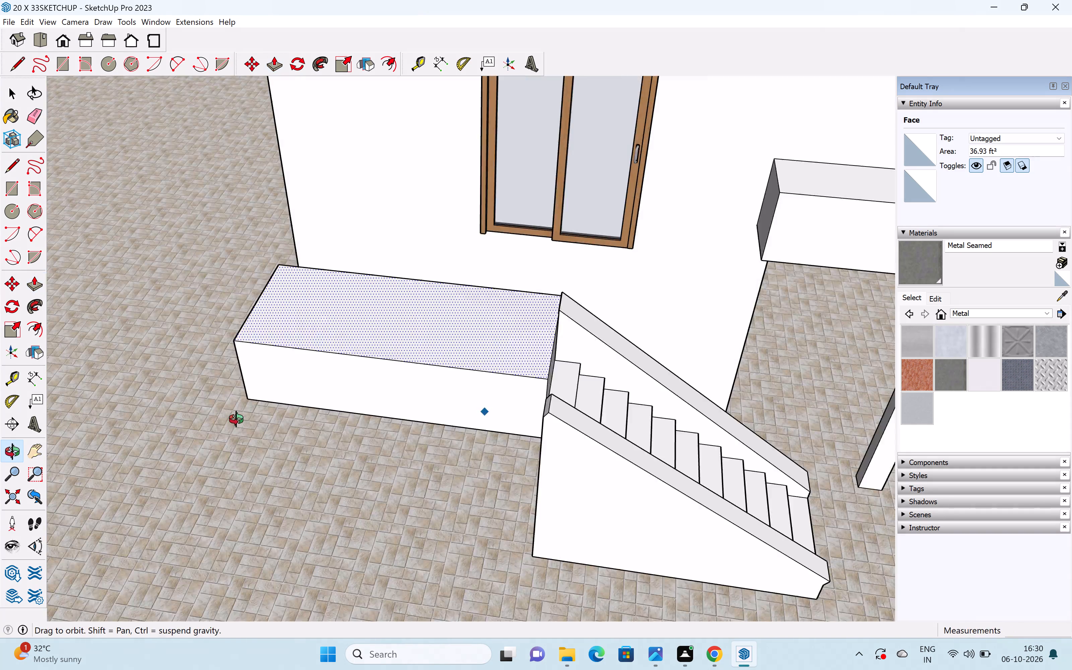
pyautogui.moveTo(236, 419); pyautogui.dragTo(237, 419, button='middle')
pyautogui.moveTo(352, 422); pyautogui.dragTo(307, 390, button='middle')
pyautogui.scroll(1, 402, 332)
pyautogui.moveTo(421, 335); pyautogui.dragTo(427, 362)
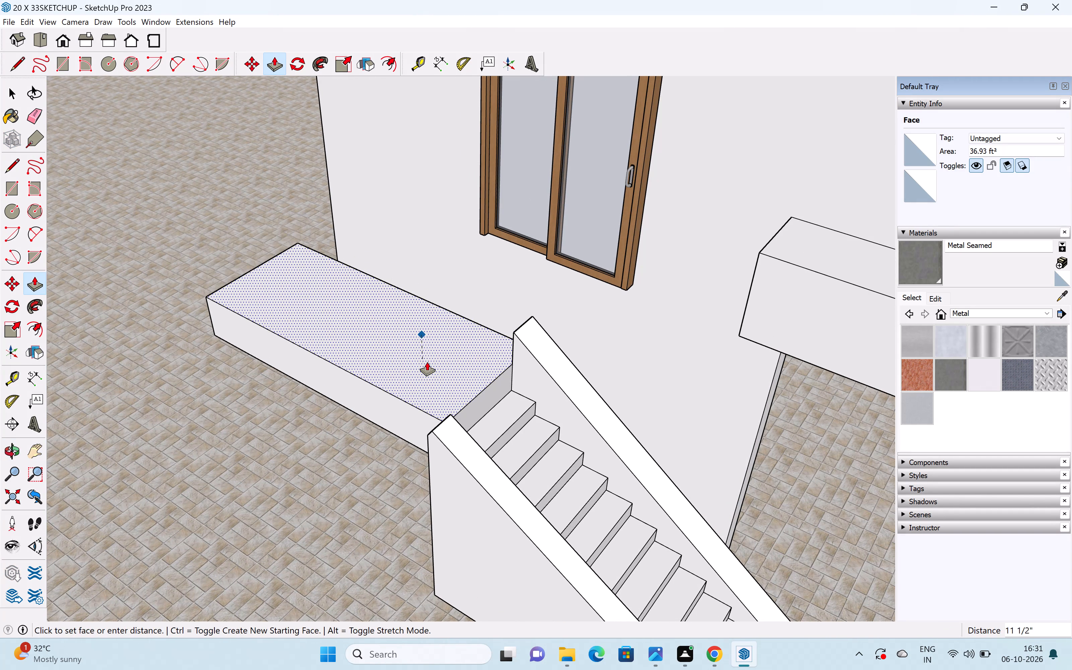
pyautogui.moveTo(427, 362); pyautogui.dragTo(430, 371)
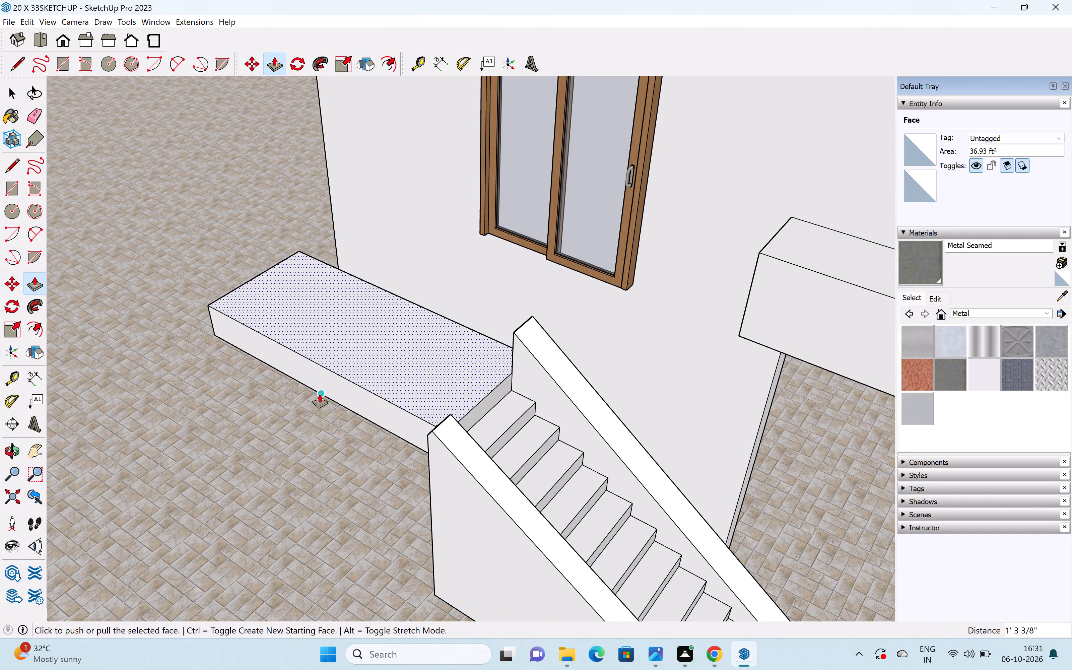
# Push/Pull the landing block's long outer side face slightly outward over the end of the outer stair wall.
pyautogui.moveTo(338, 385); pyautogui.dragTo(321, 404)
pyautogui.hotkey('ctrl', 'z')
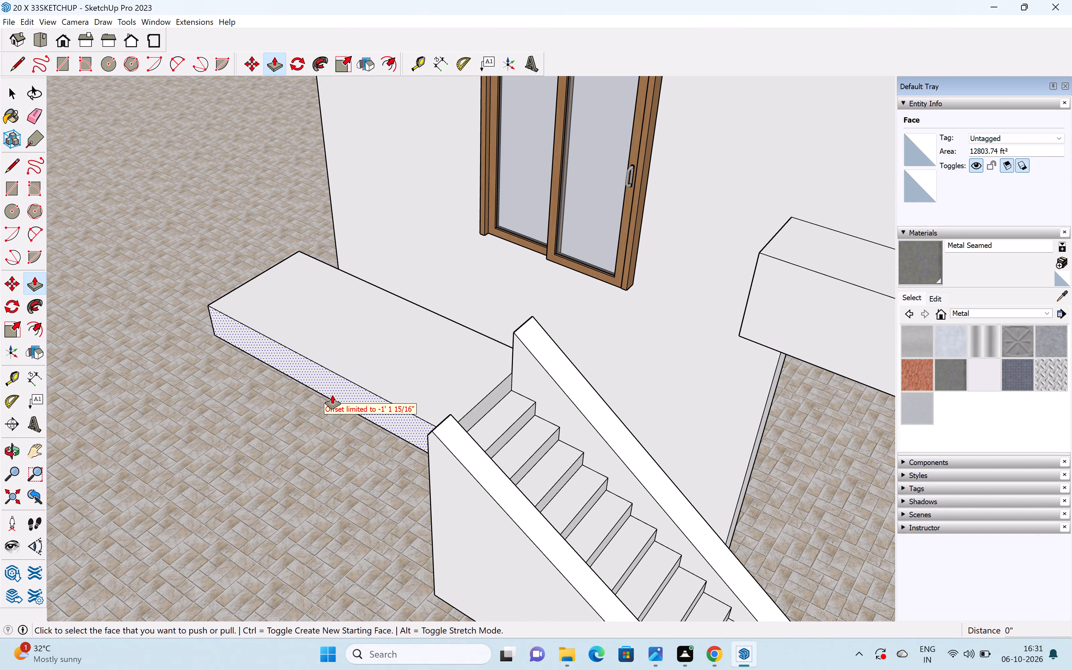
pyautogui.scroll(5, 351, 399)
pyautogui.press('space')
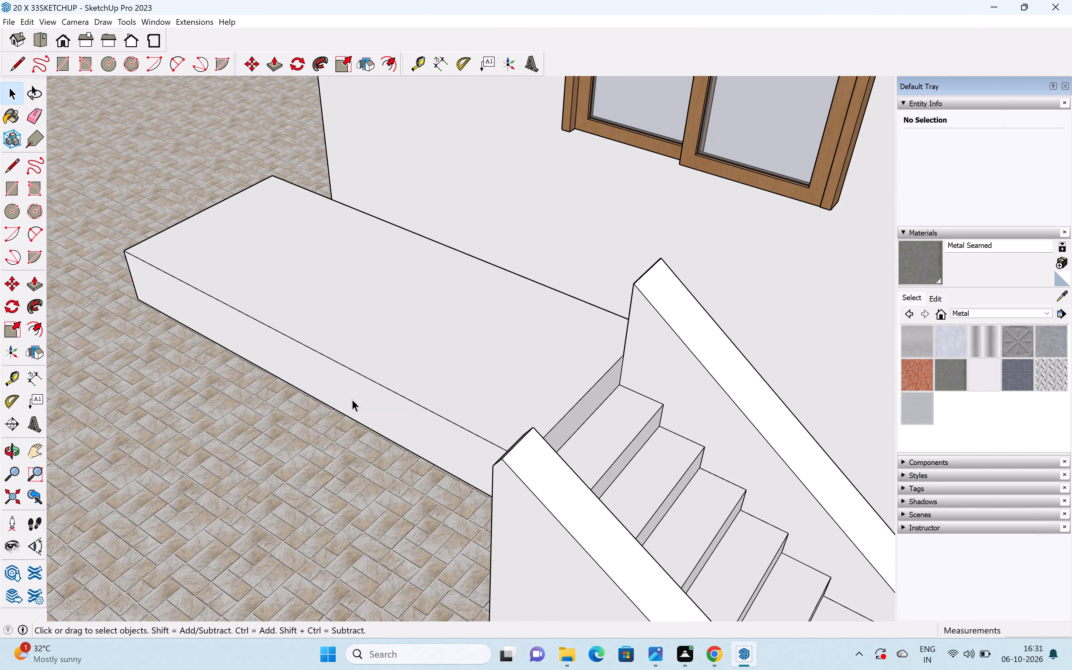
pyautogui.click(352, 400)
pyautogui.press('p')
pyautogui.moveTo(352, 400); pyautogui.dragTo(335, 420)
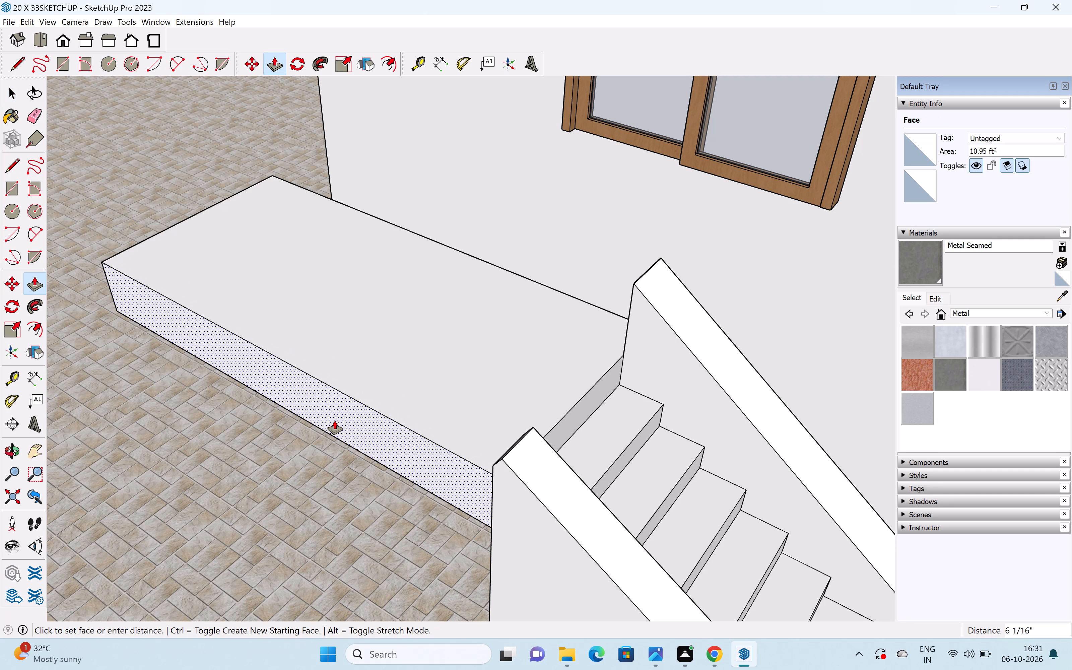
pyautogui.moveTo(335, 420); pyautogui.dragTo(350, 413)
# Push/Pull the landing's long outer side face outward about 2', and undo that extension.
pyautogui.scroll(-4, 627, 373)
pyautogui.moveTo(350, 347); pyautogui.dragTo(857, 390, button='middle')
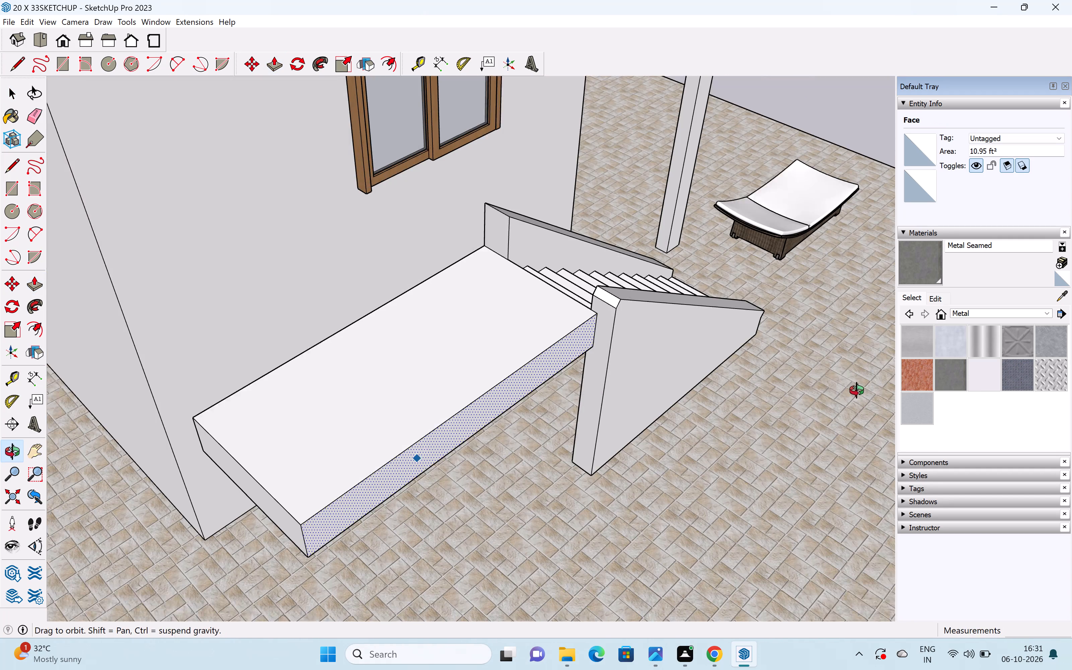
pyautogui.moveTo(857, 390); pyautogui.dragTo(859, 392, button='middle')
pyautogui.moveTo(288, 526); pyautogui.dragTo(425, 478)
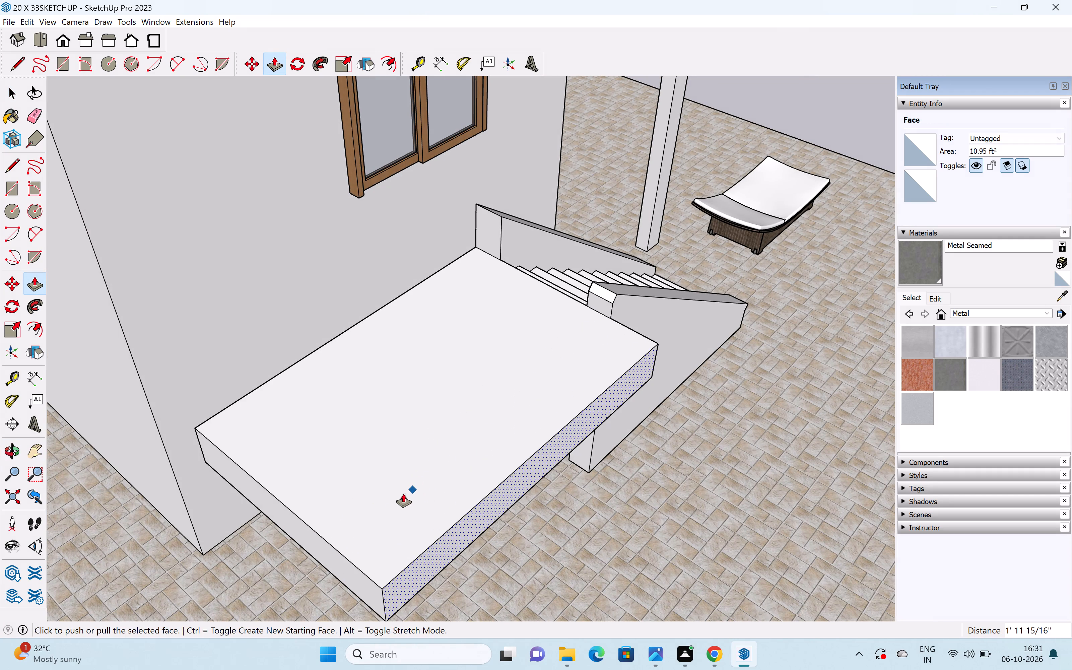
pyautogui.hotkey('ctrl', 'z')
# Shorten the landing by Push/Pulling its rear end face about 6' 8 15/16" toward the staircase.
pyautogui.press('space')
pyautogui.click(301, 540)
pyautogui.press('p')
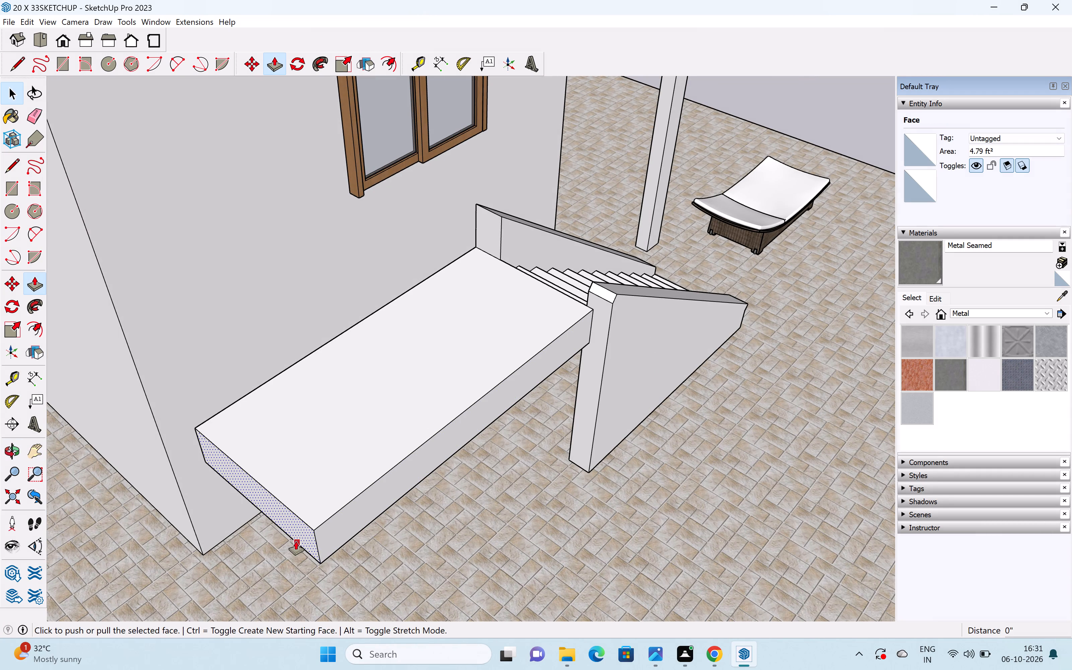
pyautogui.moveTo(300, 533); pyautogui.dragTo(518, 378)
# Examine the shortened landing and staircase from the front and side of the house.
pyautogui.moveTo(574, 407); pyautogui.dragTo(335, 301, button='middle')
pyautogui.scroll(-6, 432, 319)
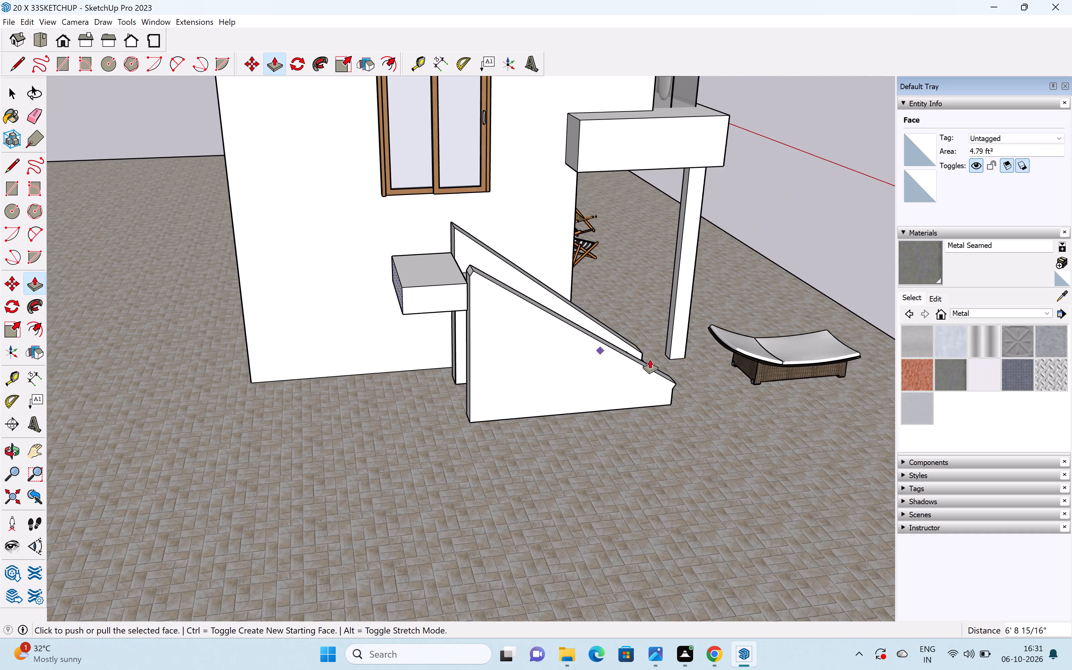
pyautogui.moveTo(648, 359); pyautogui.dragTo(193, 231, button='middle')
pyautogui.moveTo(511, 328); pyautogui.dragTo(209, 400, button='middle')
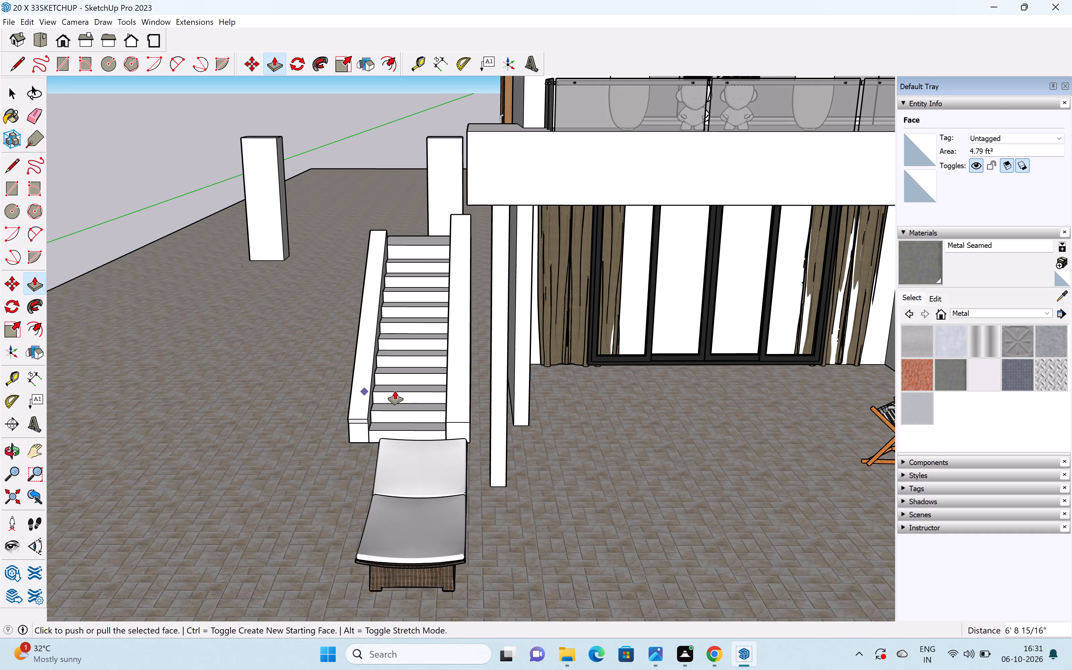
pyautogui.press('space')
pyautogui.scroll(-4, 366, 362)
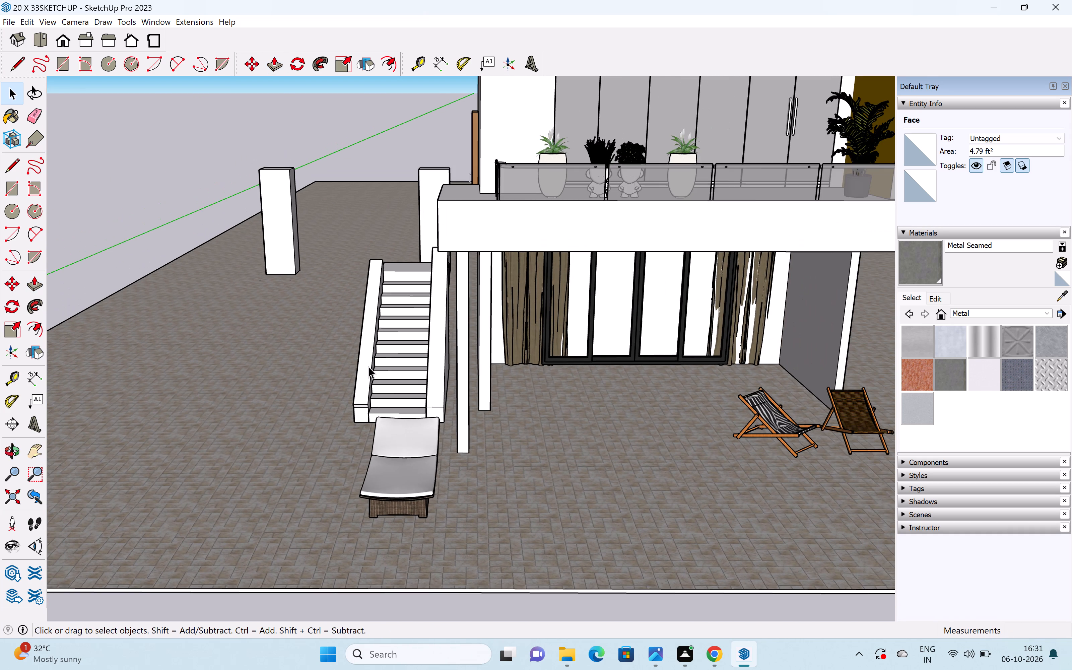
pyautogui.moveTo(364, 373); pyautogui.dragTo(799, 303, button='middle')
pyautogui.scroll(-5, 580, 314)
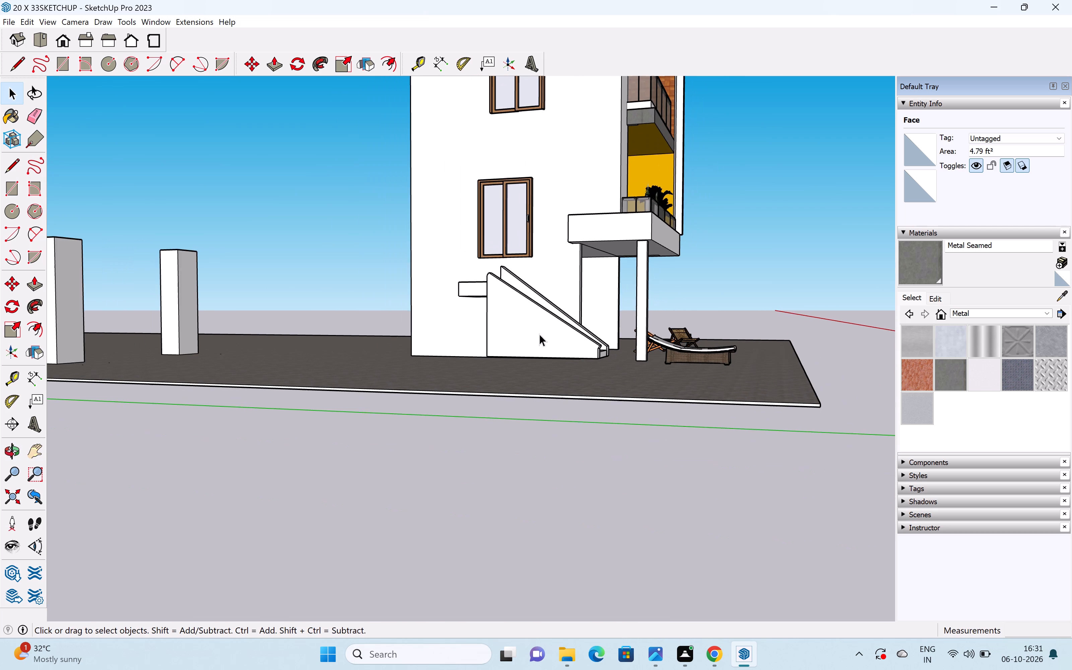
# Move both freestanding pillars together across the paved ground so they stand near the staircase landing.
pyautogui.scroll(-1, 503, 341)
pyautogui.keyDown('shift'); pyautogui.moveTo(502, 341); pyautogui.dragTo(690, 380, button='middle'); pyautogui.keyUp('shift')
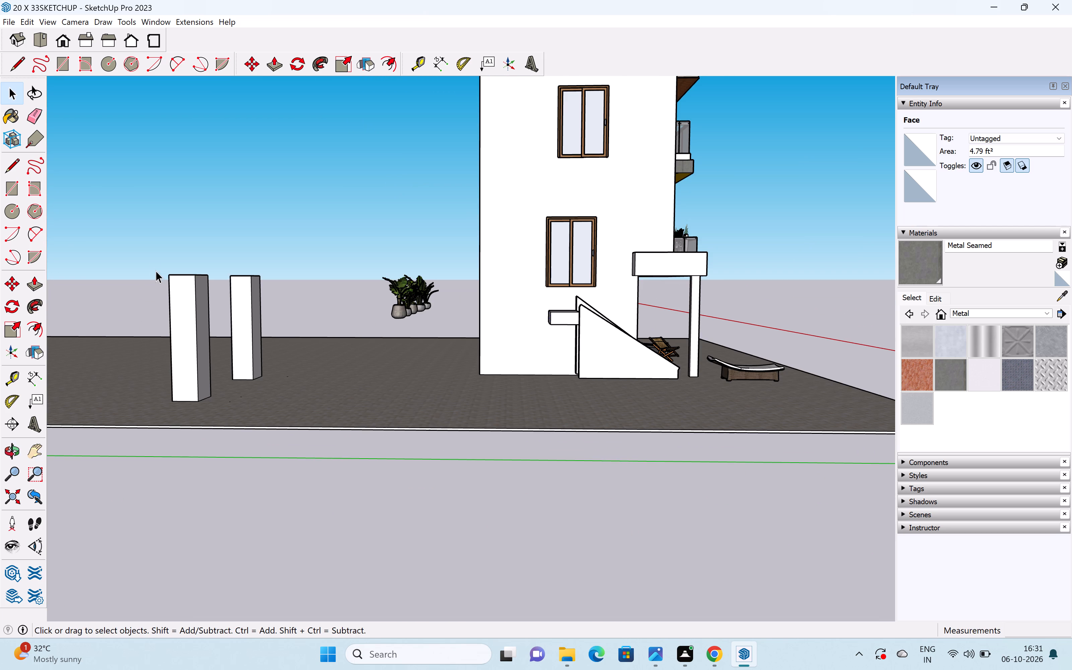
pyautogui.moveTo(151, 254); pyautogui.dragTo(285, 406)
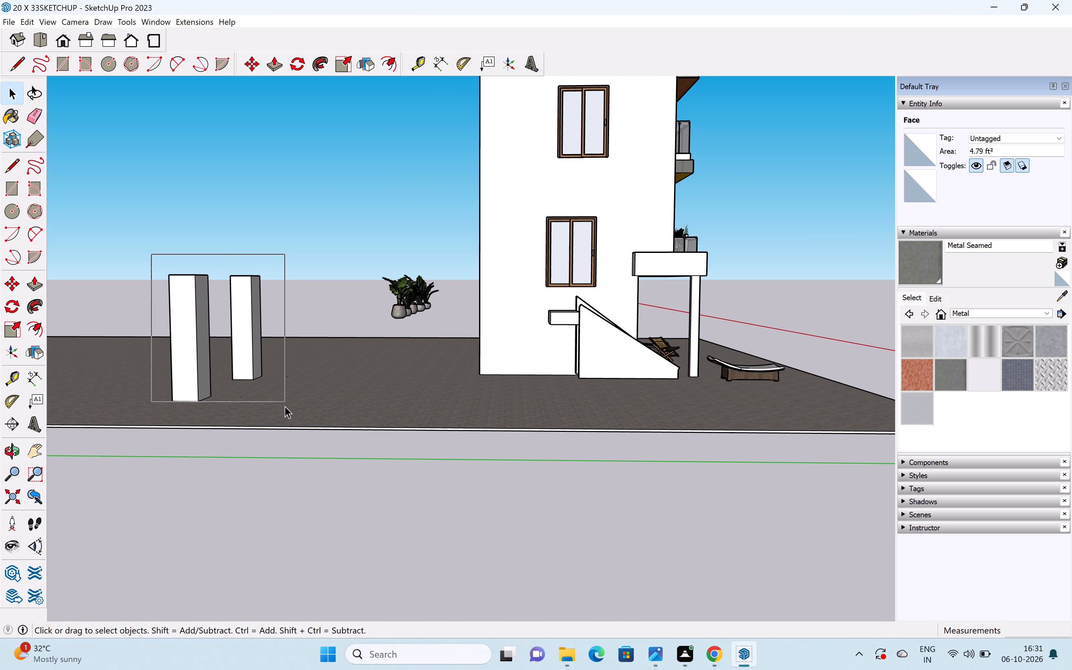
pyautogui.moveTo(285, 406); pyautogui.dragTo(284, 411)
pyautogui.press('m')
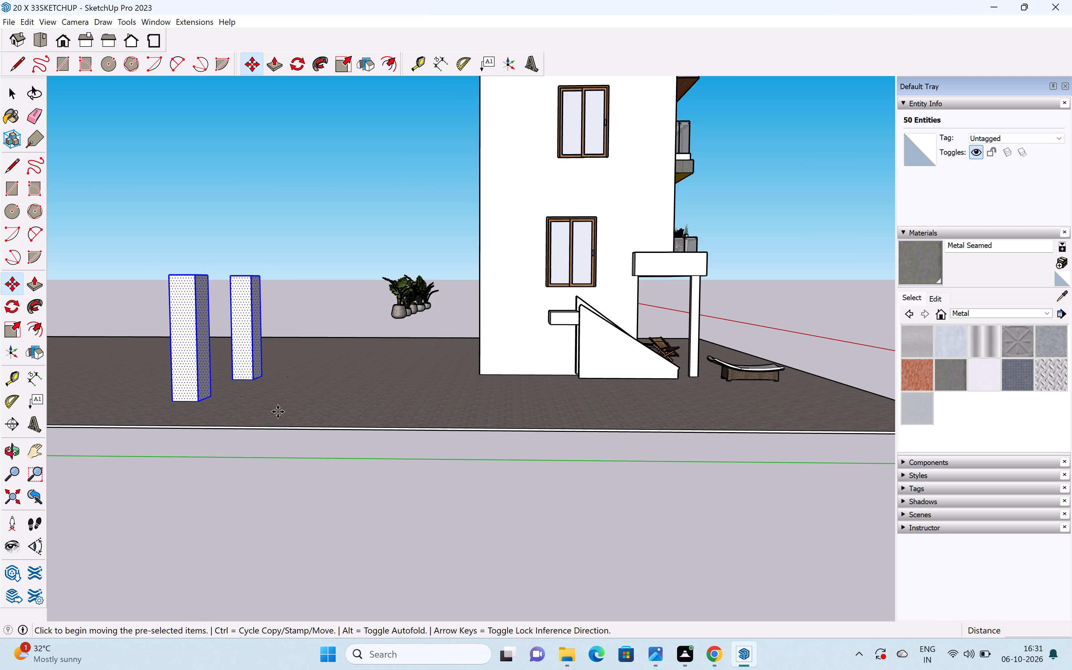
pyautogui.click(173, 401)
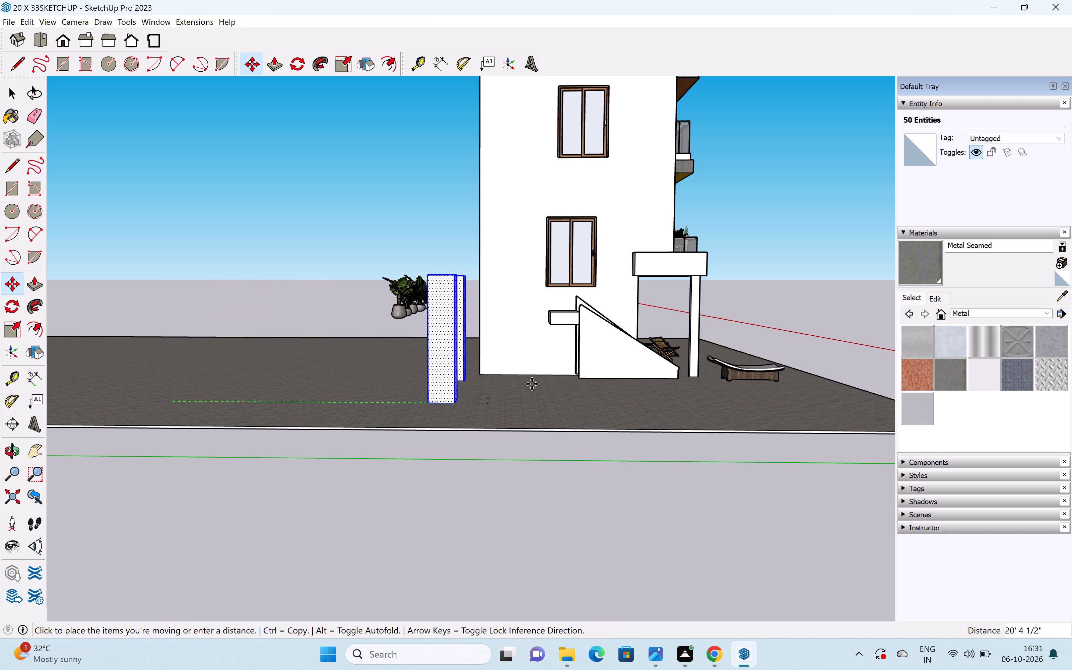
pyautogui.scroll(8, 540, 378)
pyautogui.scroll(-3, 509, 367)
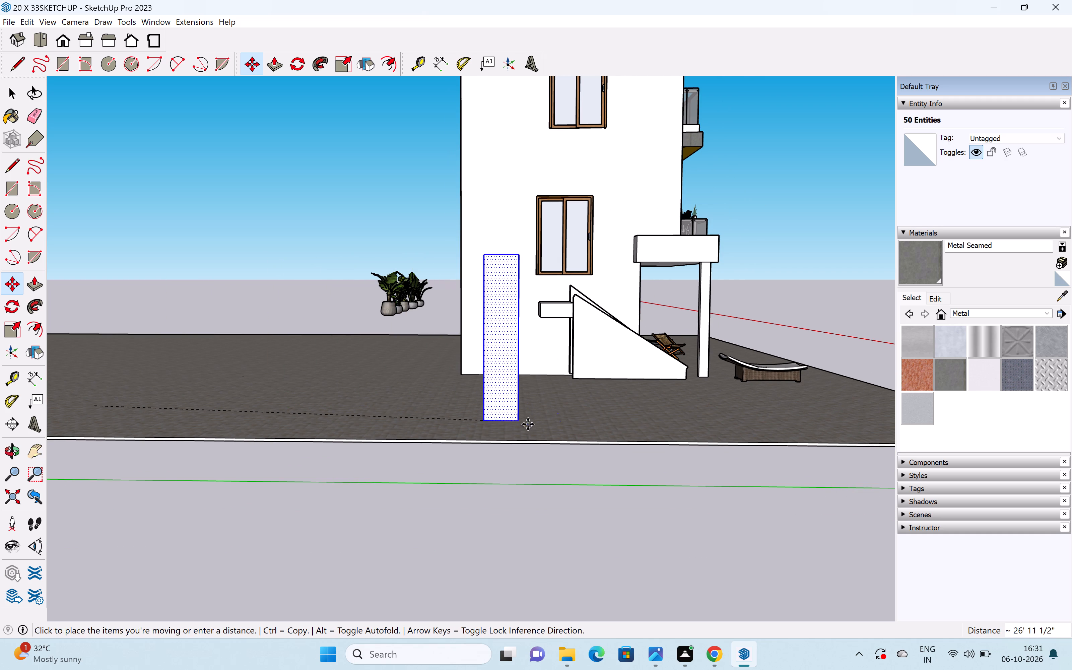
pyautogui.click(548, 421)
# Move both freestanding pillars together a short distance further across the paved ground near the staircase.
pyautogui.moveTo(470, 399); pyautogui.dragTo(709, 434, button='middle')
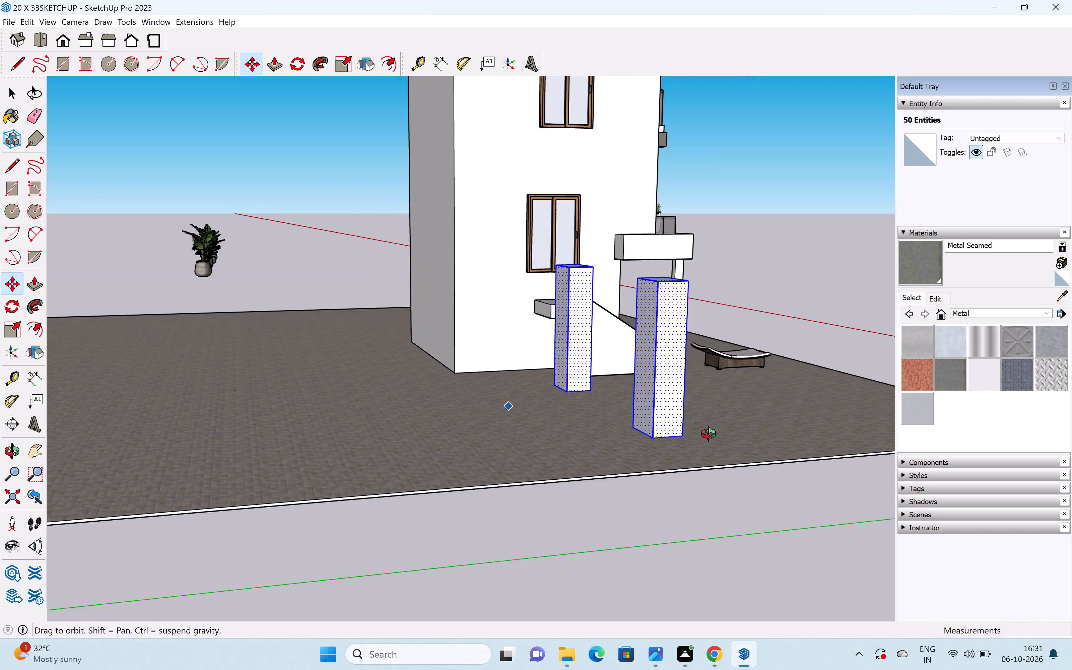
pyautogui.moveTo(709, 434); pyautogui.dragTo(725, 430, button='middle')
pyautogui.scroll(4, 552, 382)
pyautogui.click(566, 375)
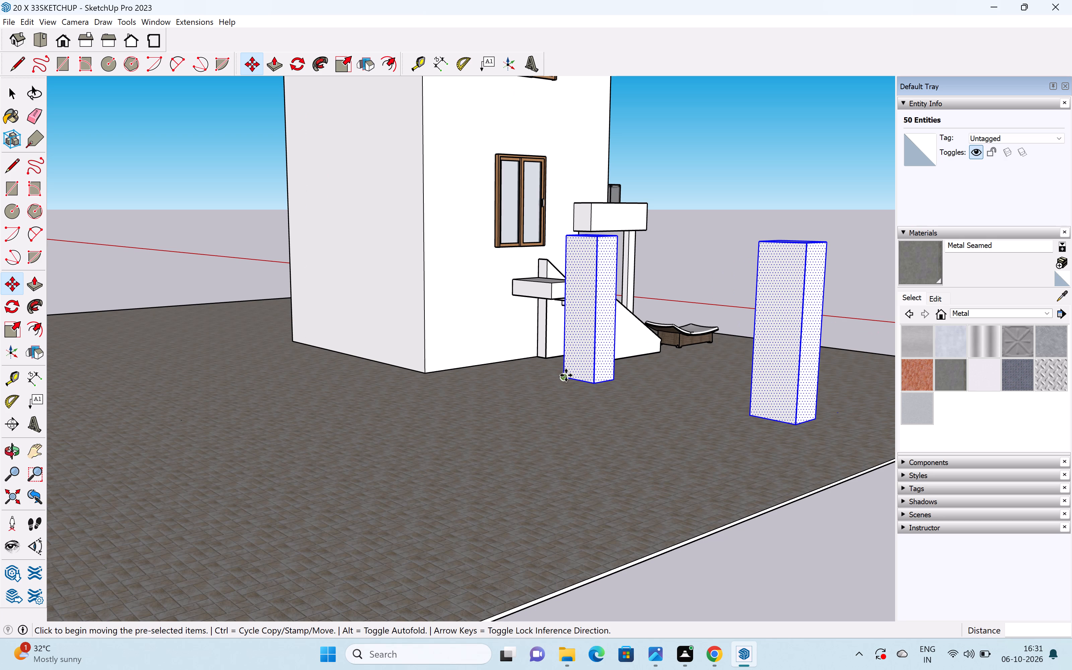
pyautogui.click(592, 424)
pyautogui.scroll(-9, 556, 414)
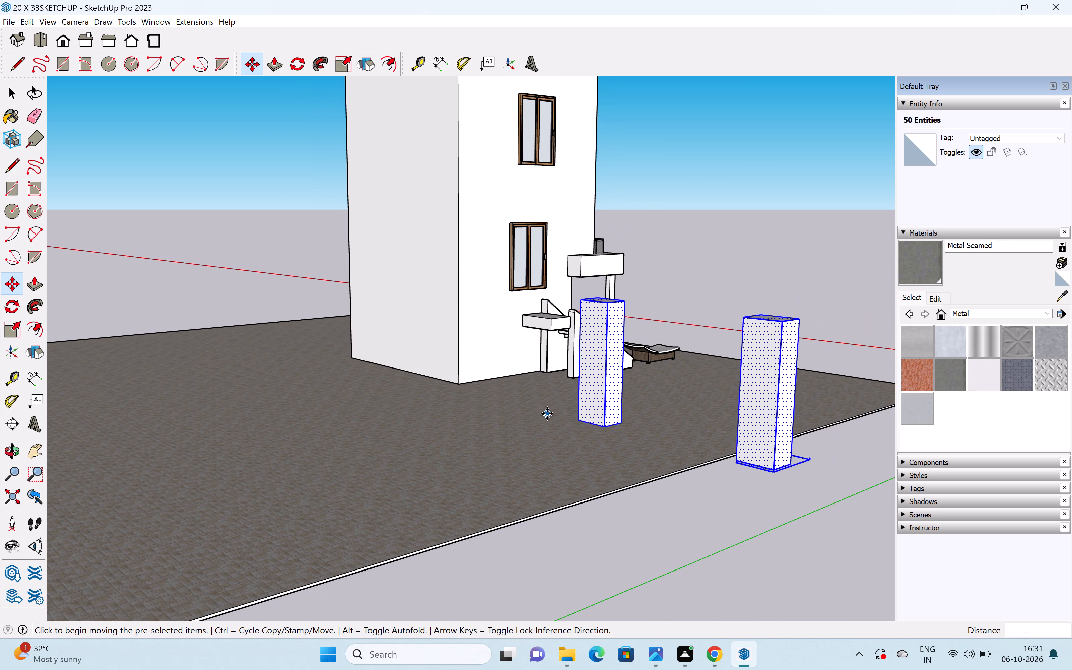
pyautogui.press('Escape')
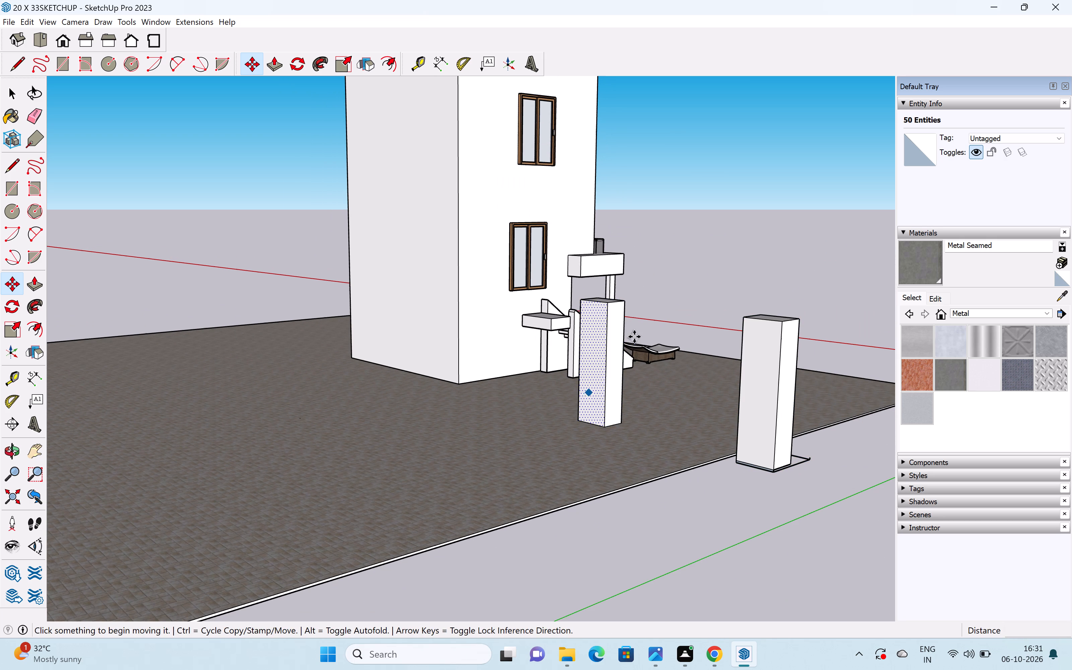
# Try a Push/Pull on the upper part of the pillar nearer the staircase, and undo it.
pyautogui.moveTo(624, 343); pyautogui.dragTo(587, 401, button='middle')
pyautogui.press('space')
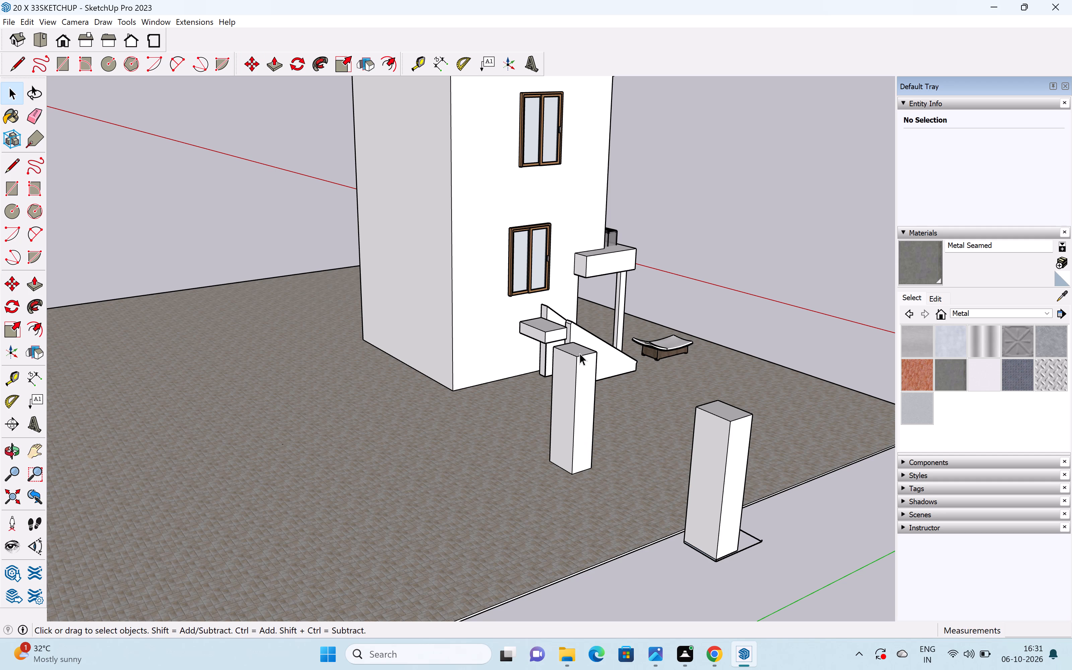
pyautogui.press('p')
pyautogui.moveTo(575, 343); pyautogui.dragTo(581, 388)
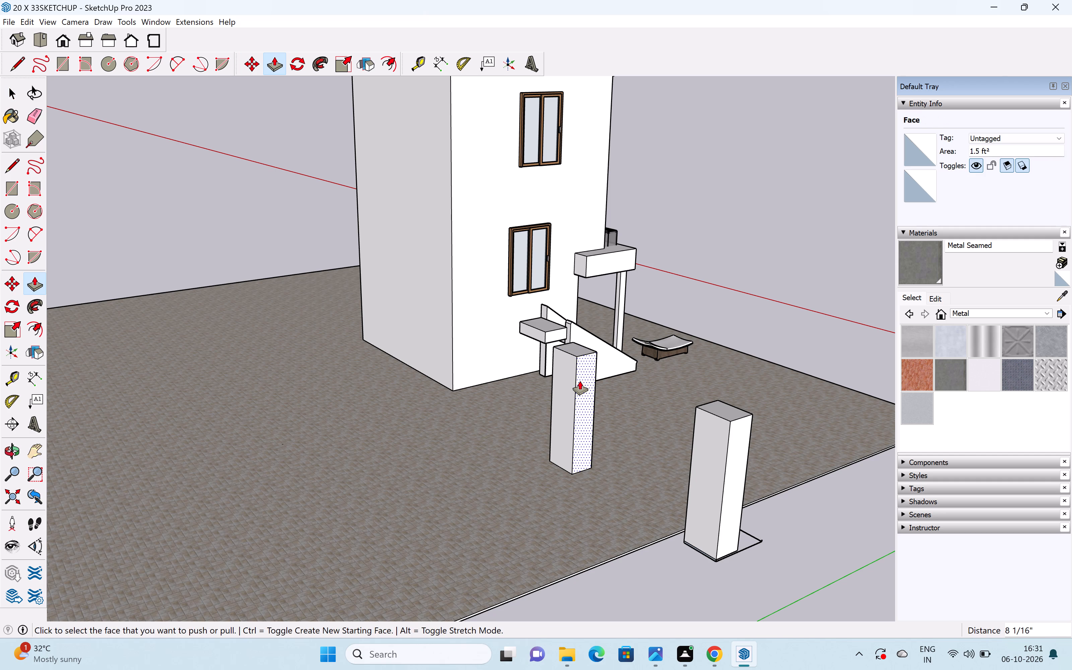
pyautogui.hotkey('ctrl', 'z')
# Lower the top face of the pillar nearer the staircase by about 4' 3" with Push/Pull.
pyautogui.press('space')
pyautogui.scroll(6, 582, 352)
pyautogui.click(582, 351)
pyautogui.scroll(3, 582, 351)
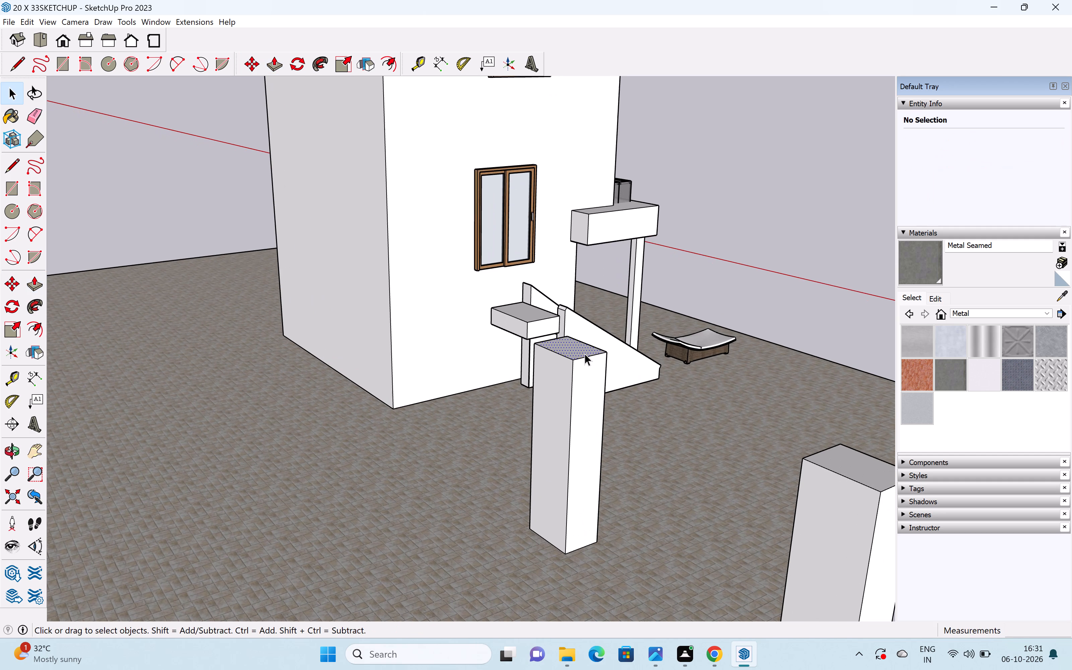
pyautogui.press('p')
pyautogui.moveTo(579, 351); pyautogui.dragTo(577, 438)
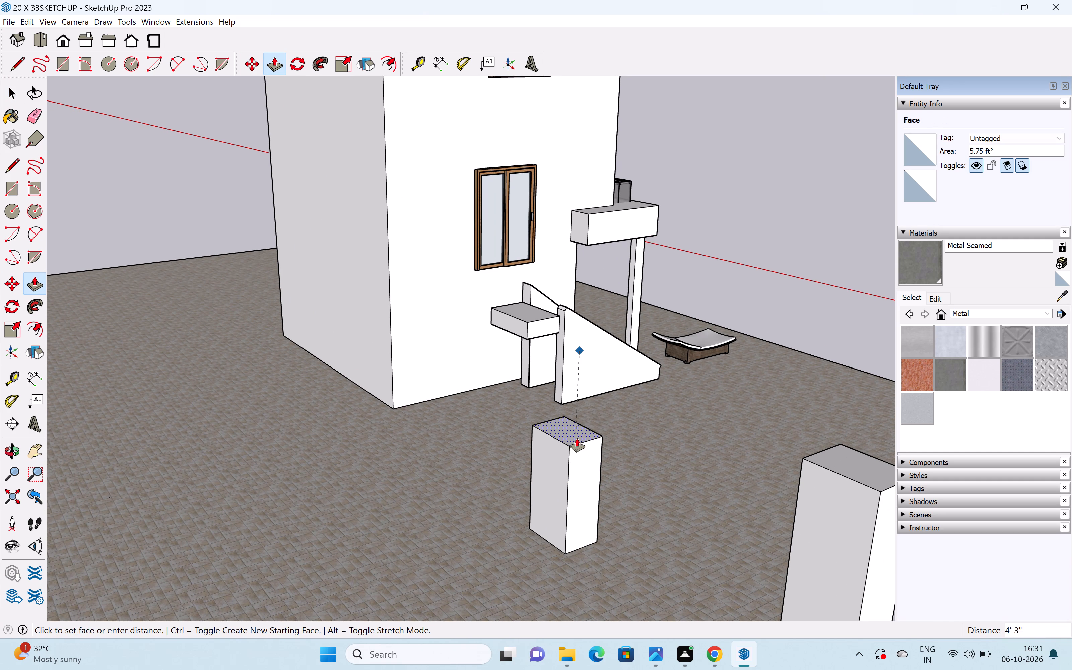
pyautogui.moveTo(577, 438); pyautogui.dragTo(577, 439)
pyautogui.click(582, 465)
# Thin the shortened pillar by pushing its side face toward the other pillar inward about 1' 7 7/8".
pyautogui.press('space')
pyautogui.click(579, 466)
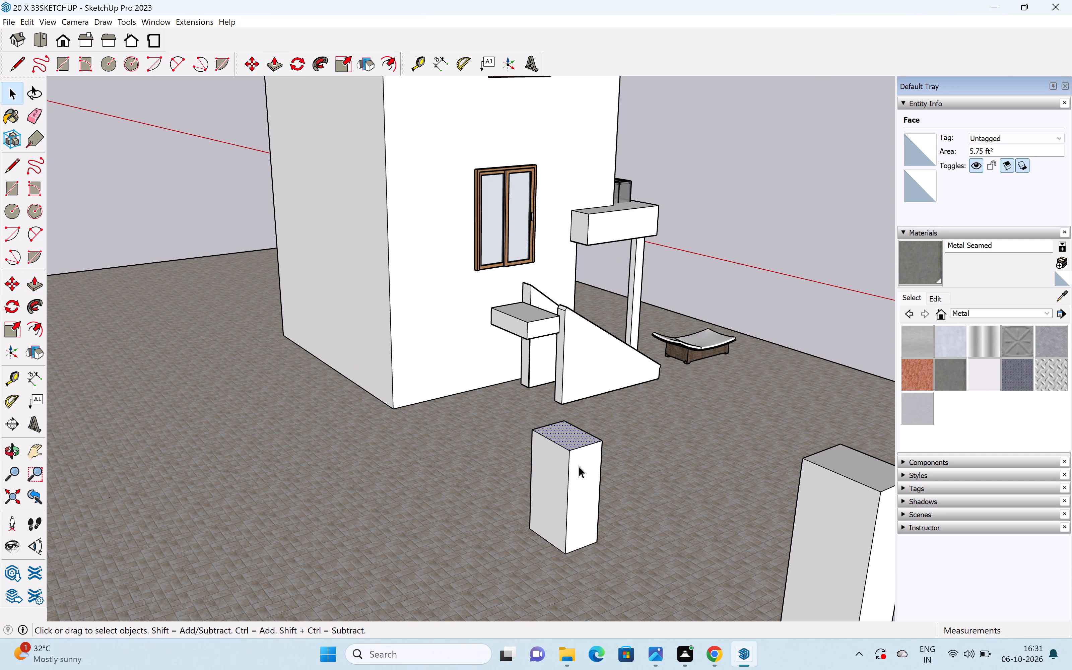
pyautogui.press('p')
pyautogui.moveTo(576, 467); pyautogui.dragTo(551, 459)
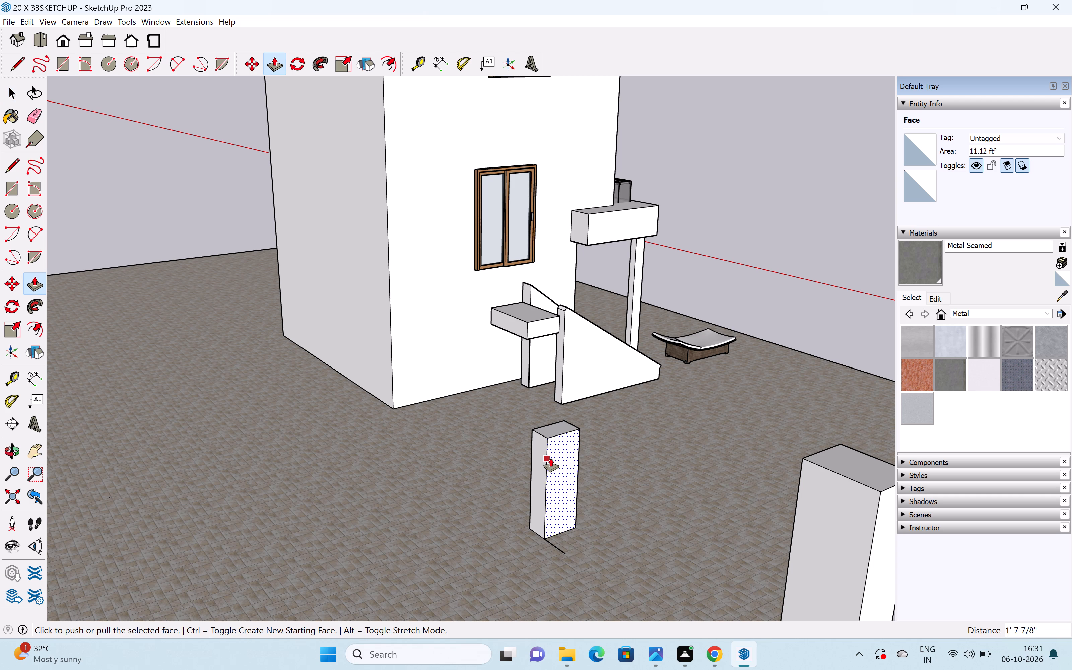
pyautogui.scroll(-6, 551, 458)
pyautogui.scroll(6, 541, 467)
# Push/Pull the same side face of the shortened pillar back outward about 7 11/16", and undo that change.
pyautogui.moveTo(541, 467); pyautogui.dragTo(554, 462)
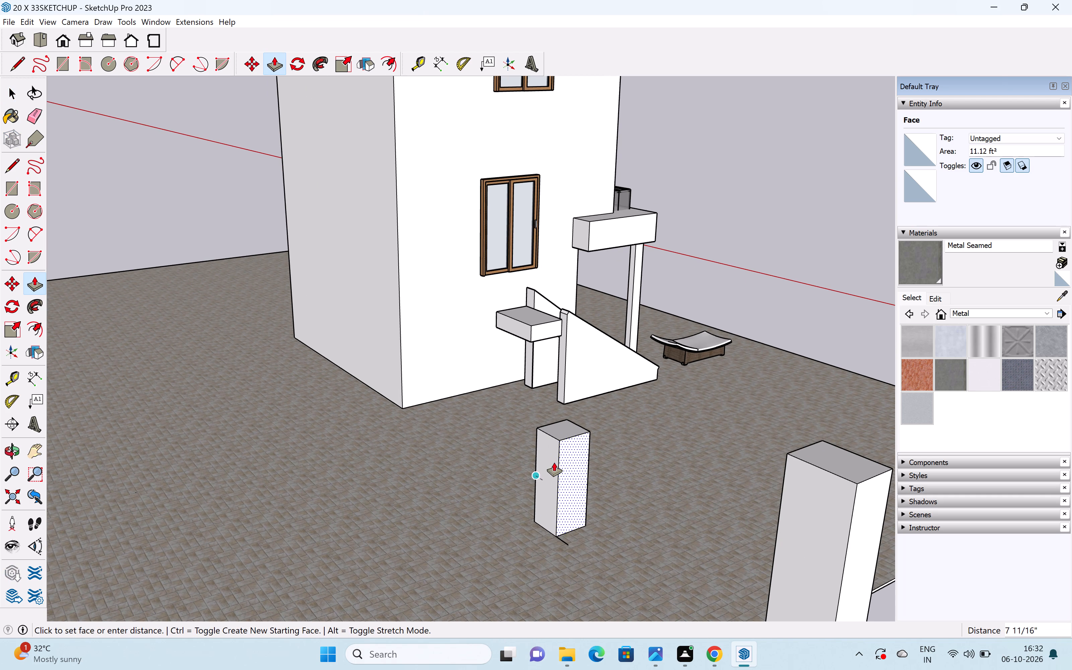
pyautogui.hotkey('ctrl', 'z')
# Push the shortened pillar's adjacent narrow side face inward about 7 15/16".
pyautogui.press('space')
pyautogui.click(539, 466)
pyautogui.scroll(3, 538, 467)
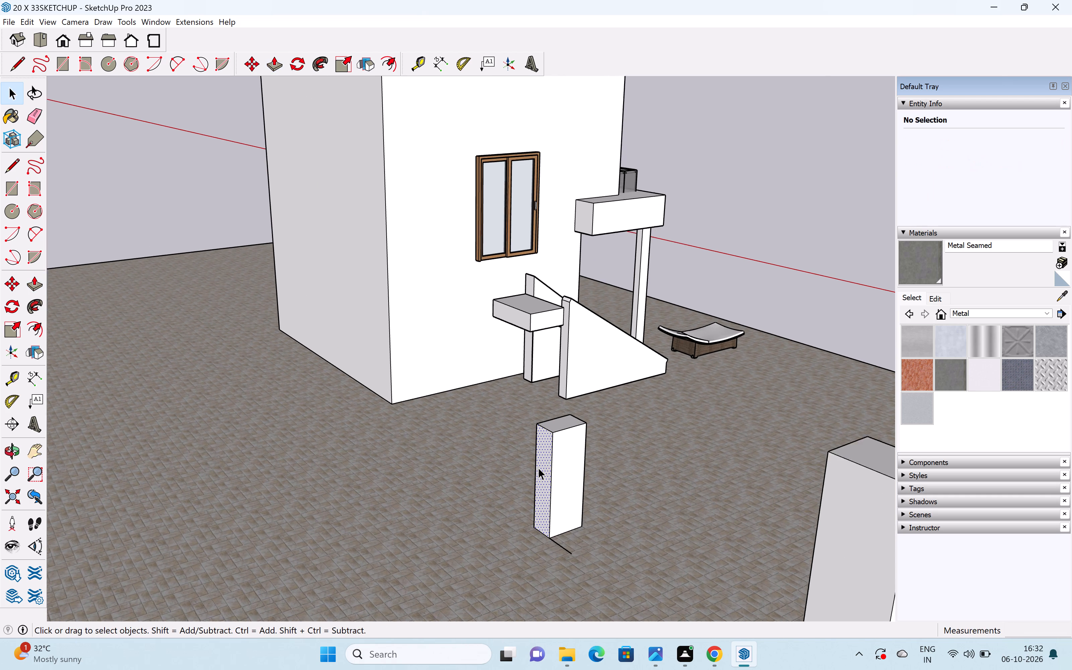
pyautogui.press('p')
pyautogui.moveTo(545, 471); pyautogui.dragTo(554, 470)
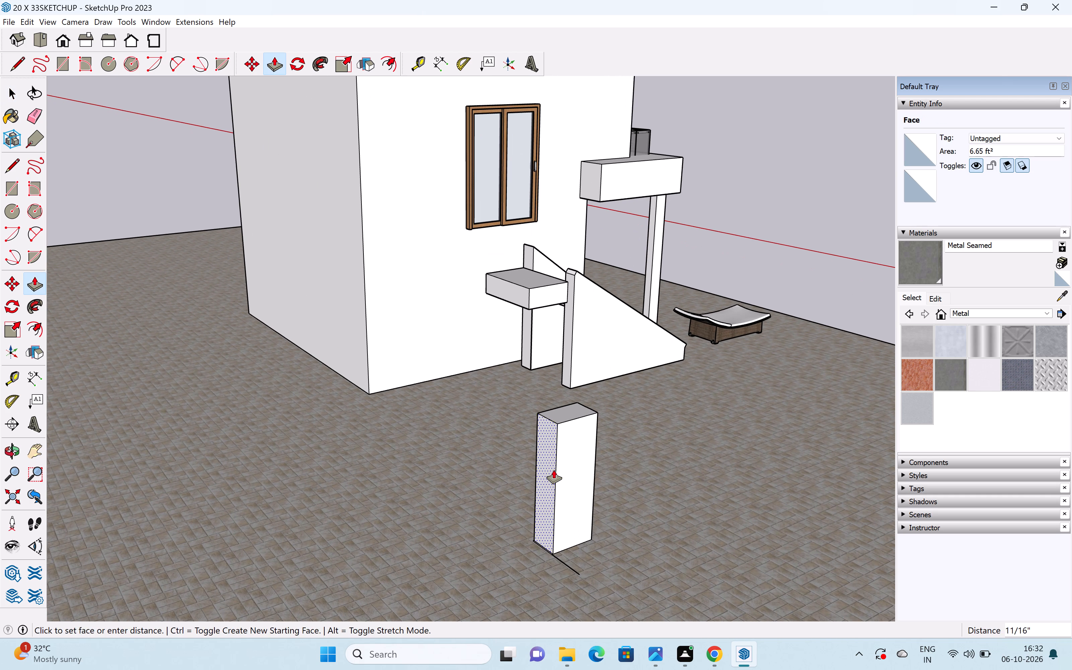
pyautogui.moveTo(554, 470); pyautogui.dragTo(559, 469)
pyautogui.scroll(-13, 559, 466)
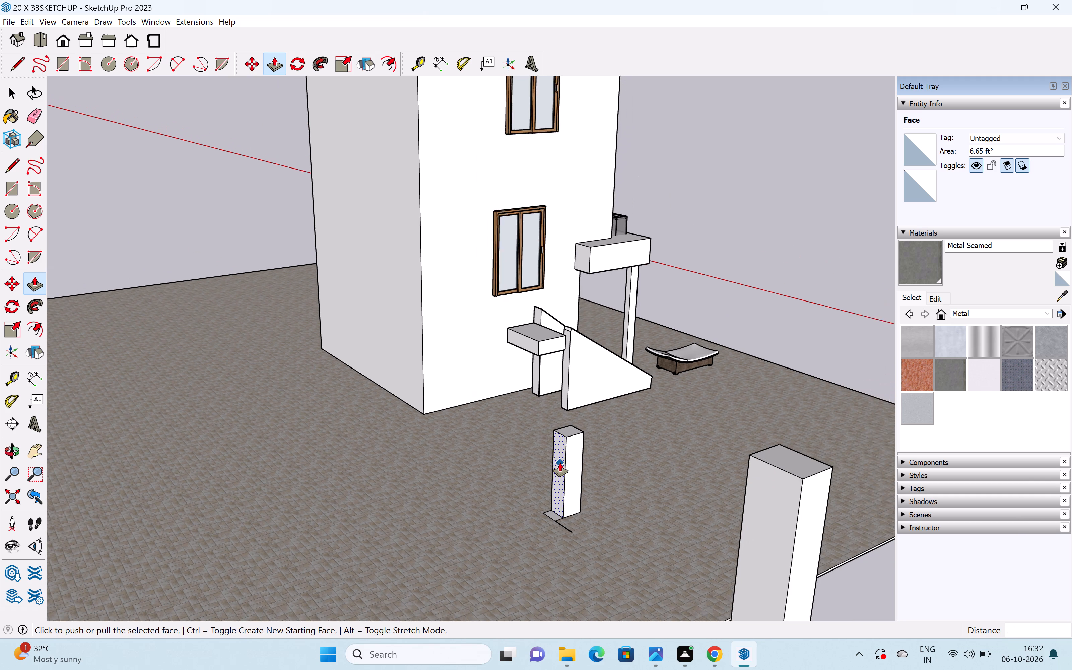
# Lower the top face of the outer pillar beside the paving edge with Push/Pull, shortening it like the first.
pyautogui.keyDown('shift'); pyautogui.moveTo(559, 461); pyautogui.dragTo(462, 439, button='middle'); pyautogui.keyUp('shift')
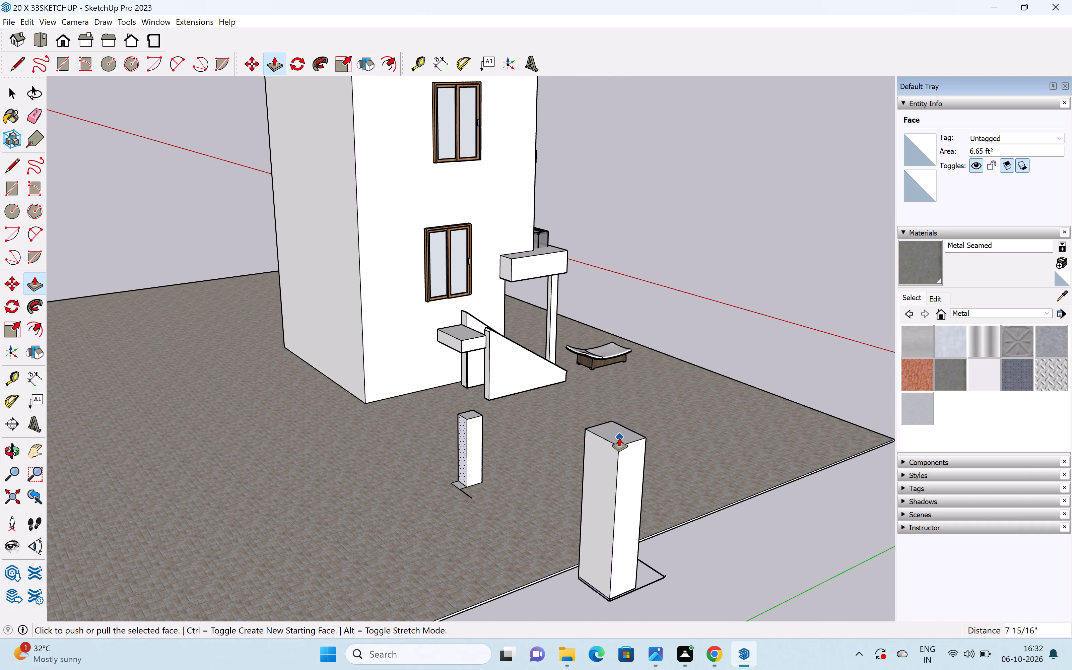
pyautogui.press('space')
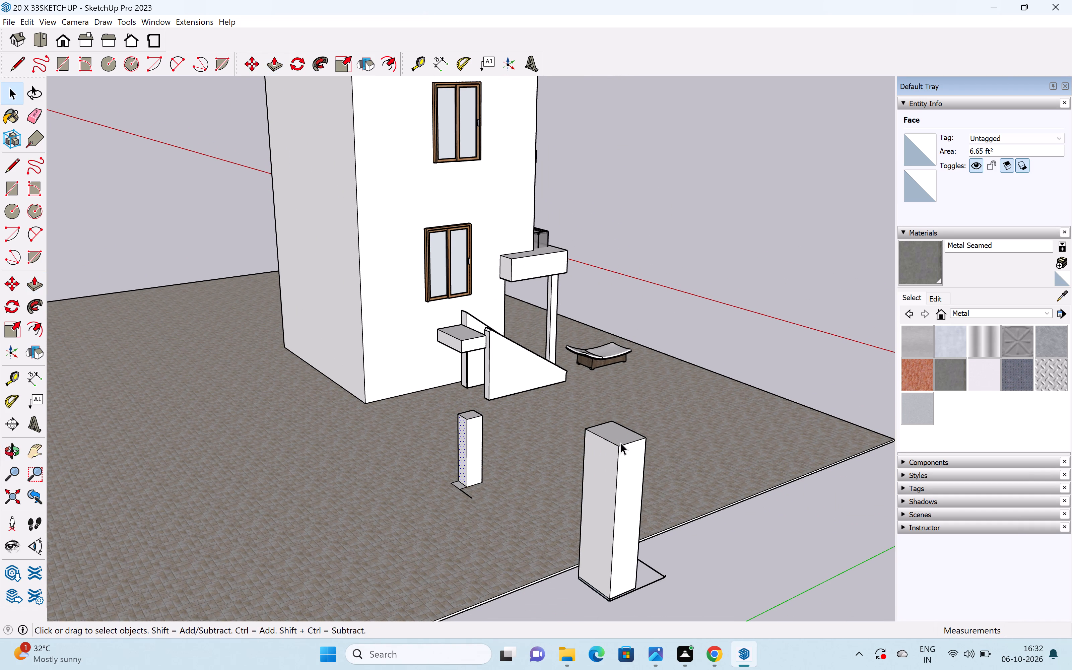
pyautogui.click(620, 442)
pyautogui.press('p')
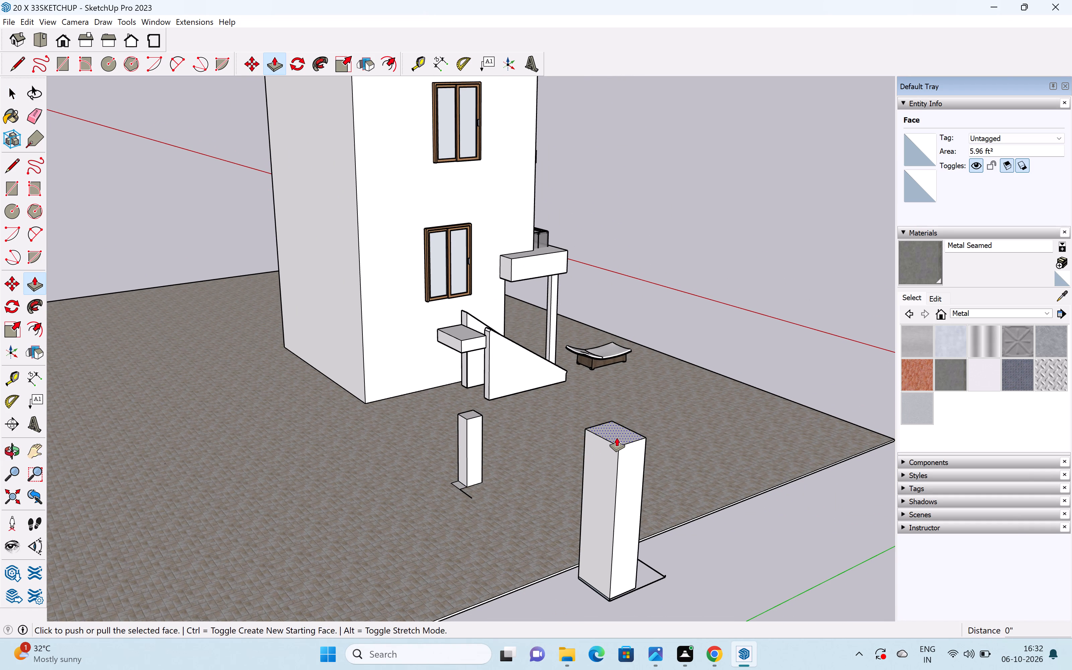
pyautogui.moveTo(617, 437); pyautogui.dragTo(601, 501)
pyautogui.moveTo(630, 523); pyautogui.dragTo(615, 517)
# Push the outer pillar's side face that looks away from the other pillar inward about 1'.
pyautogui.press('space')
pyautogui.click(622, 532)
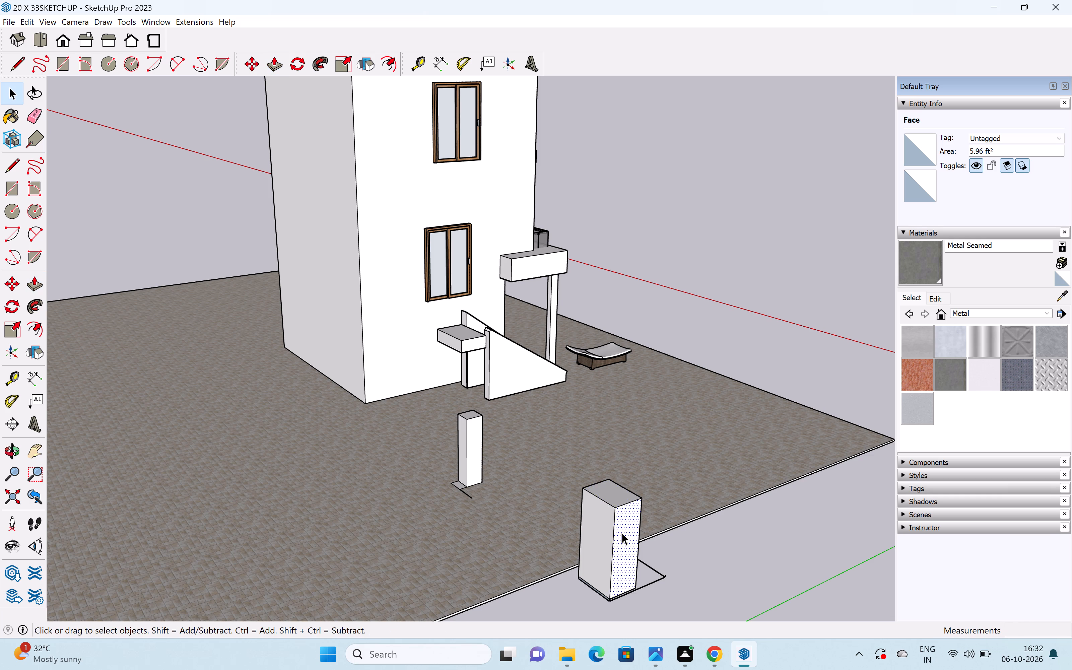
pyautogui.scroll(2, 622, 533)
pyautogui.press('p')
pyautogui.moveTo(631, 541); pyautogui.dragTo(615, 528)
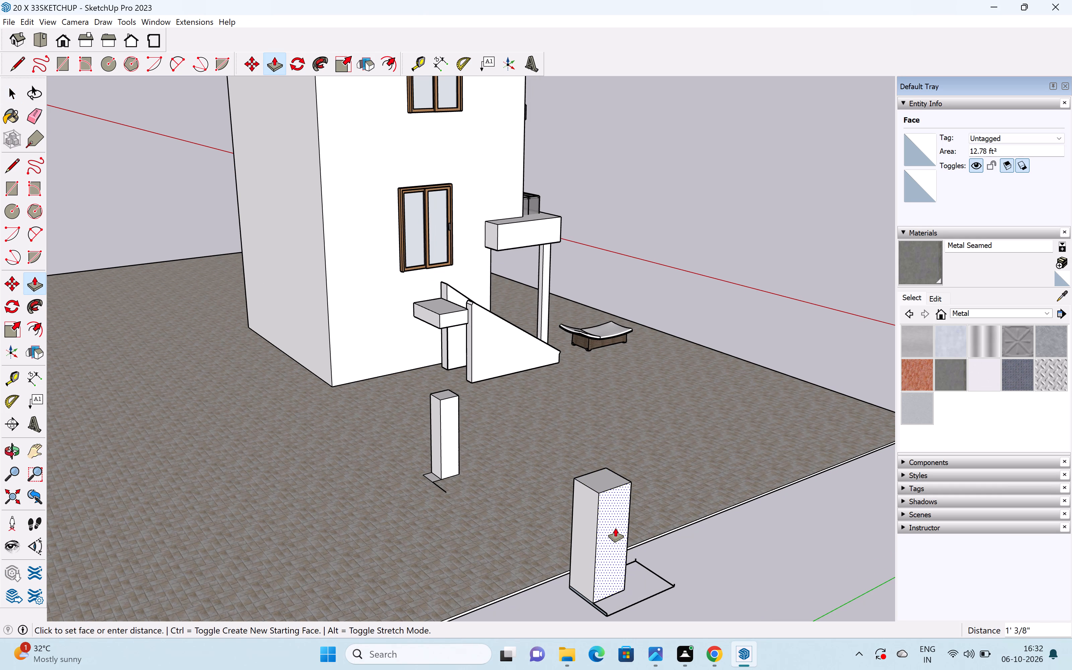
pyautogui.moveTo(615, 528); pyautogui.dragTo(613, 526)
# Push the outer pillar's adjacent narrow side face inward to slim it to a similar thickness.
pyautogui.press('space')
pyautogui.click(584, 532)
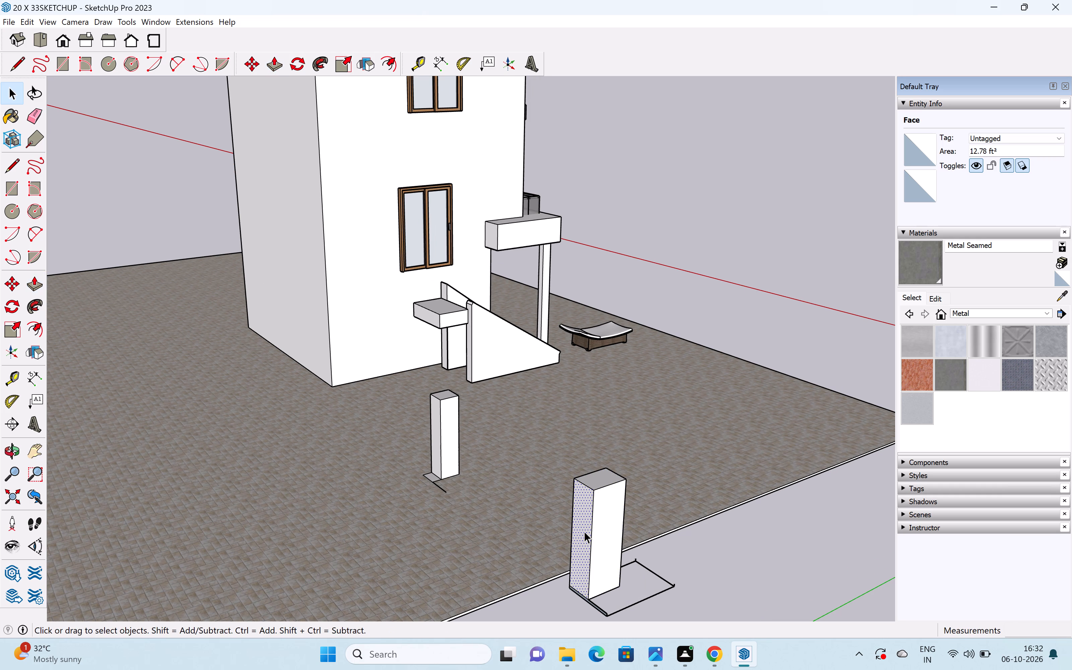
pyautogui.press('p')
pyautogui.moveTo(584, 531); pyautogui.dragTo(597, 524)
pyautogui.press('space')
# Erase the leftover base outline and stray edges around the outer pillar, undoing the accidental erasure of a pillar edge.
pyautogui.keyDown('shift'); pyautogui.moveTo(565, 543); pyautogui.dragTo(553, 527, button='middle'); pyautogui.keyUp('shift')
pyautogui.press('e')
pyautogui.moveTo(570, 563); pyautogui.dragTo(578, 584)
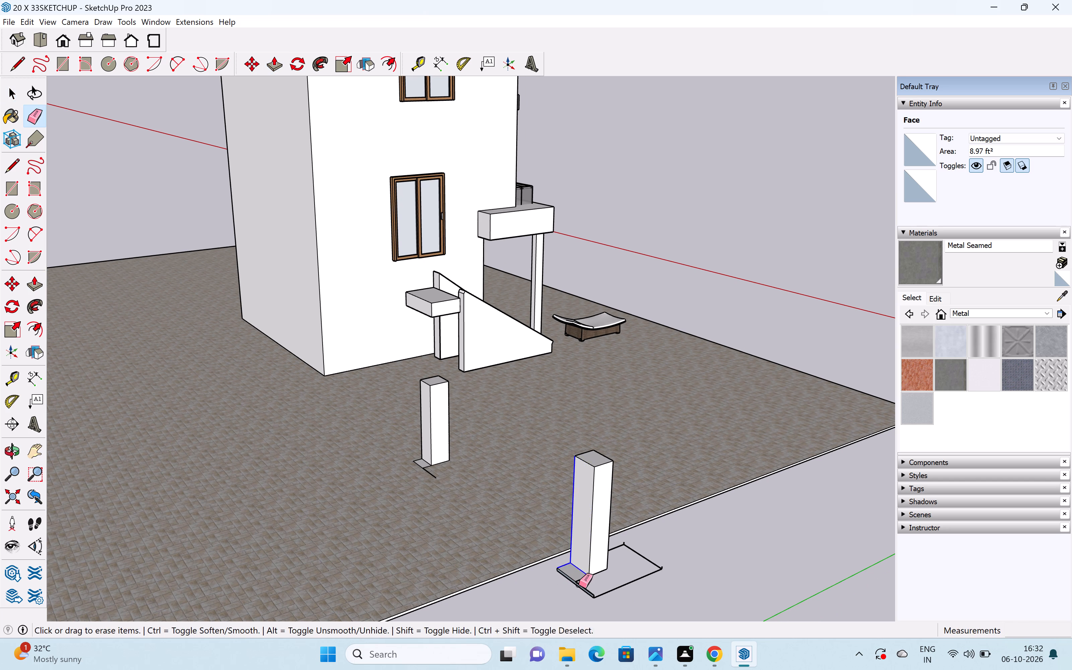
pyautogui.hotkey('ctrl', 'z')
pyautogui.moveTo(572, 575); pyautogui.dragTo(563, 587)
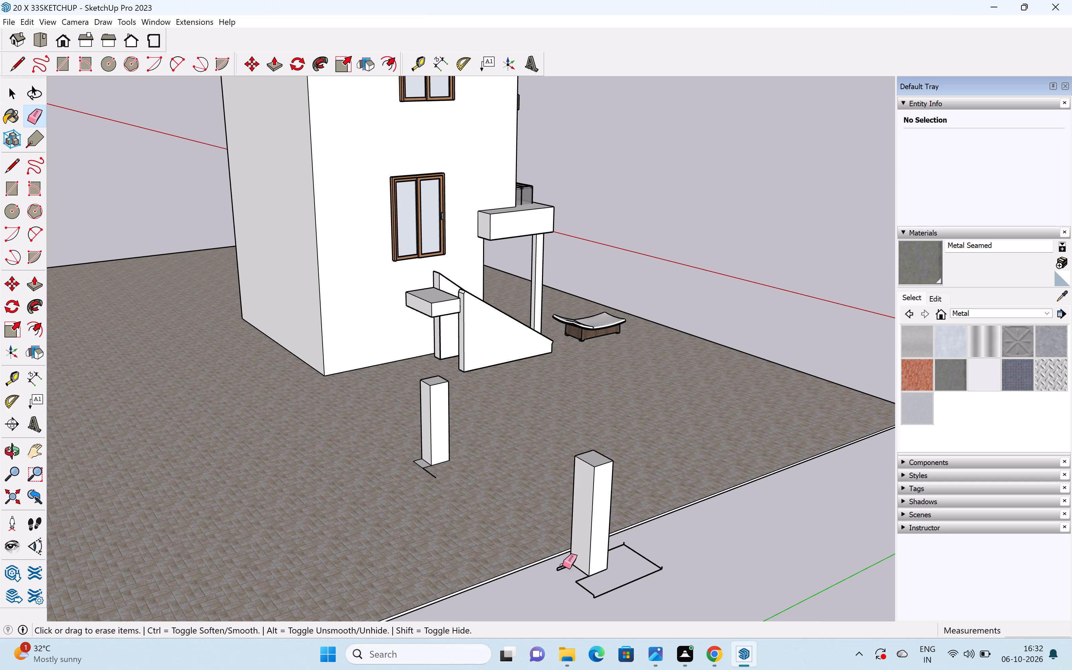
pyautogui.moveTo(564, 562); pyautogui.dragTo(575, 580)
pyautogui.moveTo(579, 583); pyautogui.dragTo(600, 599)
pyautogui.moveTo(555, 567); pyautogui.dragTo(558, 575)
pyautogui.moveTo(657, 556); pyautogui.dragTo(644, 568)
pyautogui.moveTo(632, 541); pyautogui.dragTo(625, 541)
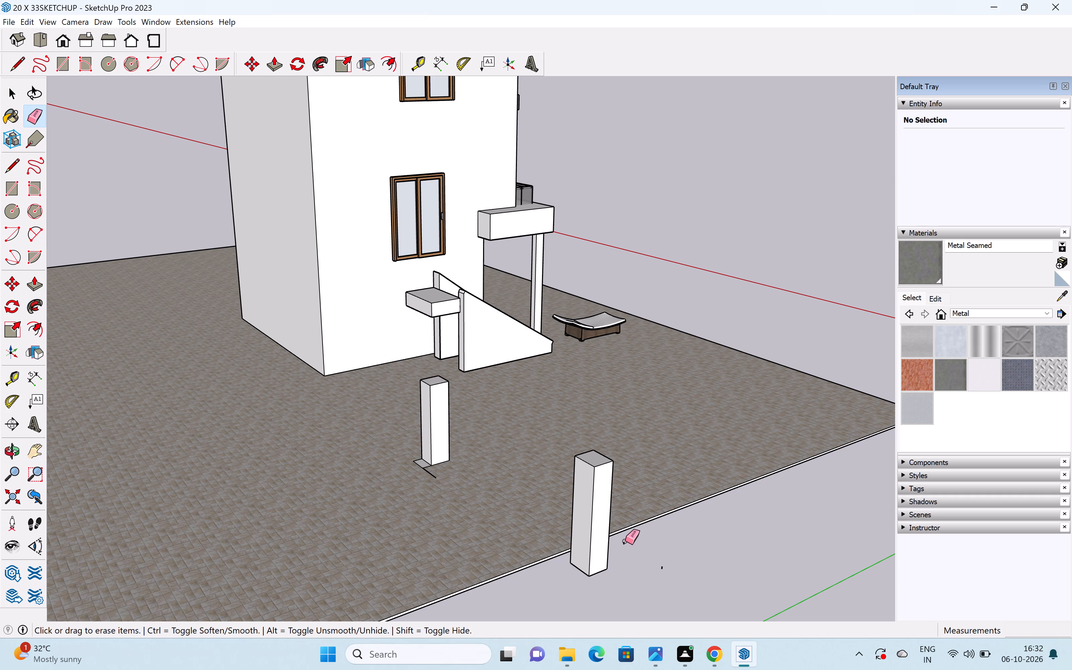
pyautogui.moveTo(625, 541); pyautogui.dragTo(622, 541)
pyautogui.moveTo(617, 542); pyautogui.dragTo(648, 560)
pyautogui.moveTo(664, 562); pyautogui.dragTo(660, 570)
pyautogui.moveTo(662, 566); pyautogui.dragTo(656, 580)
# Erase the leftover base edges around the foot of the pillar nearer the staircase.
pyautogui.scroll(7, 424, 455)
pyautogui.scroll(-1, 429, 465)
pyautogui.scroll(18, 430, 465)
pyautogui.moveTo(393, 423); pyautogui.dragTo(395, 503)
pyautogui.moveTo(426, 471); pyautogui.dragTo(433, 513)
pyautogui.press('space')
# Move the outer pillar about 9' 6 1/16" along the red axis so it stands beside the other pillar.
pyautogui.scroll(-9, 423, 497)
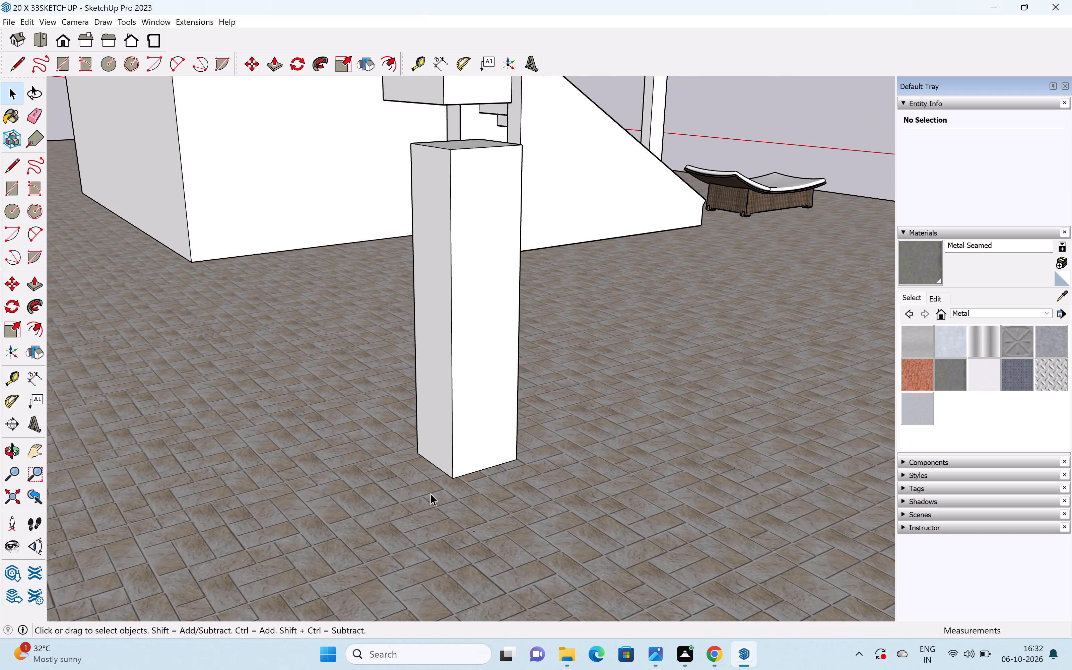
pyautogui.scroll(-20, 430, 493)
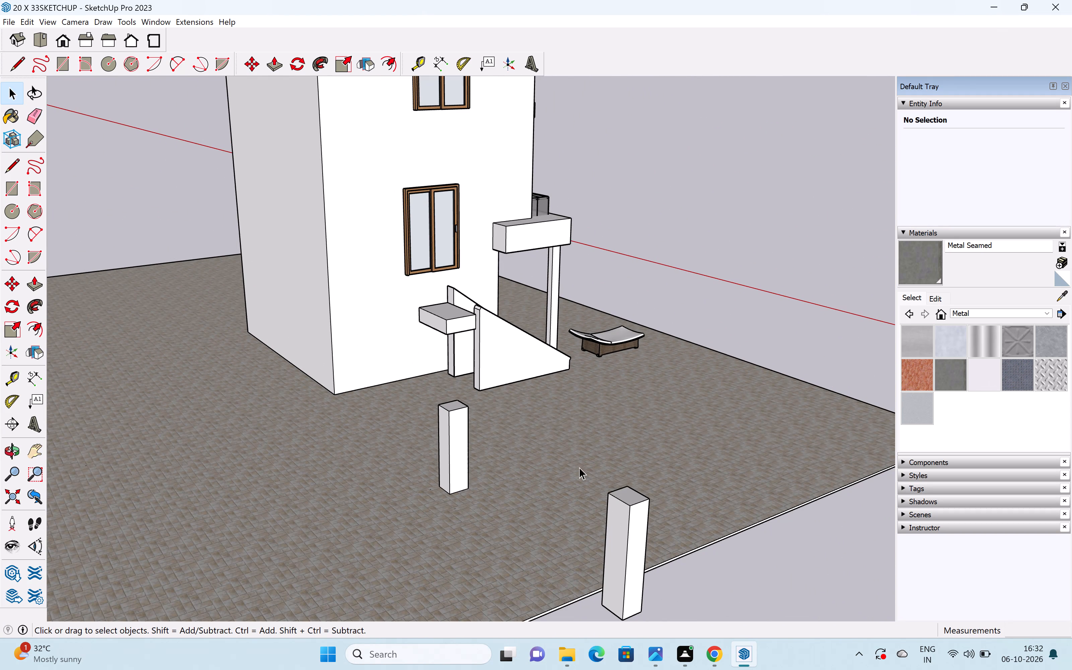
pyautogui.moveTo(578, 467); pyautogui.dragTo(658, 621)
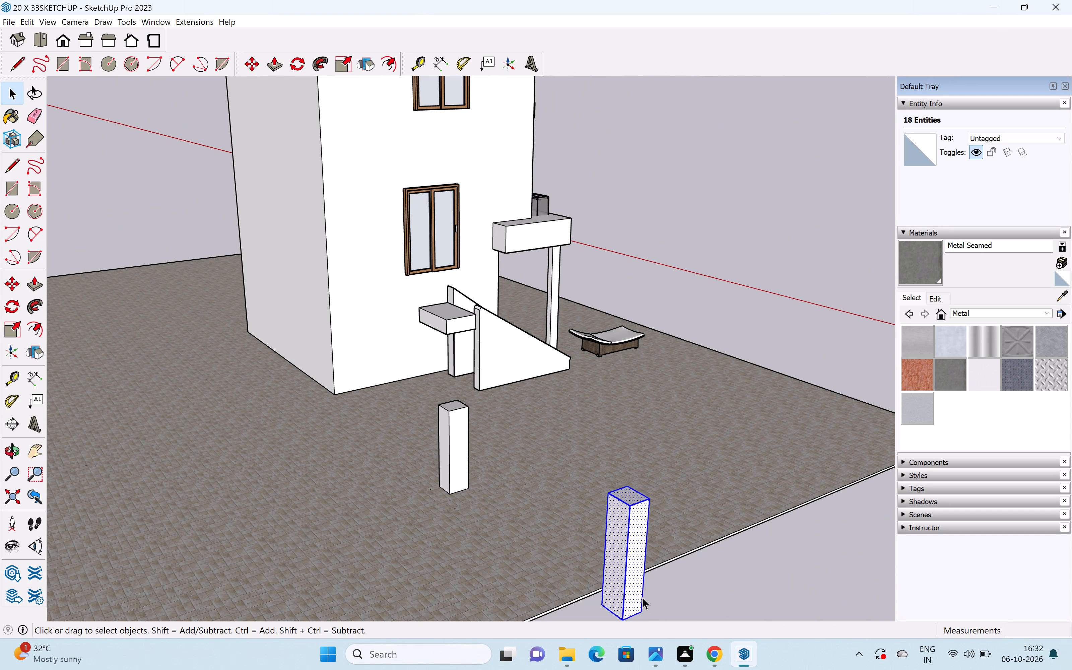
pyautogui.press('m')
pyautogui.click(622, 565)
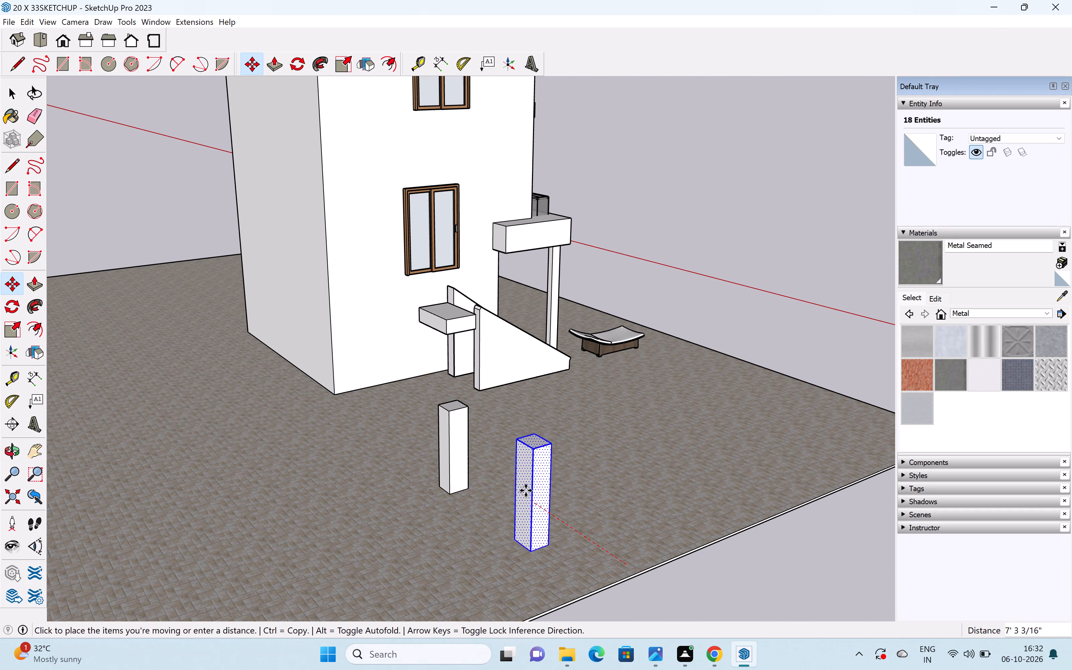
pyautogui.click(489, 490)
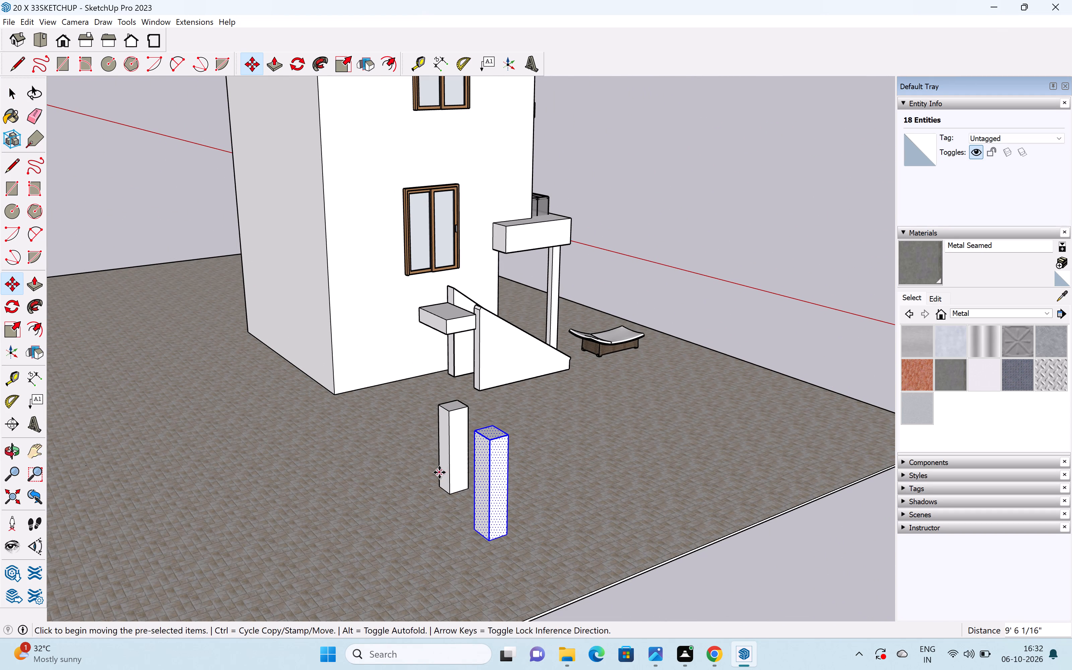
pyautogui.press('space')
pyautogui.press('space')
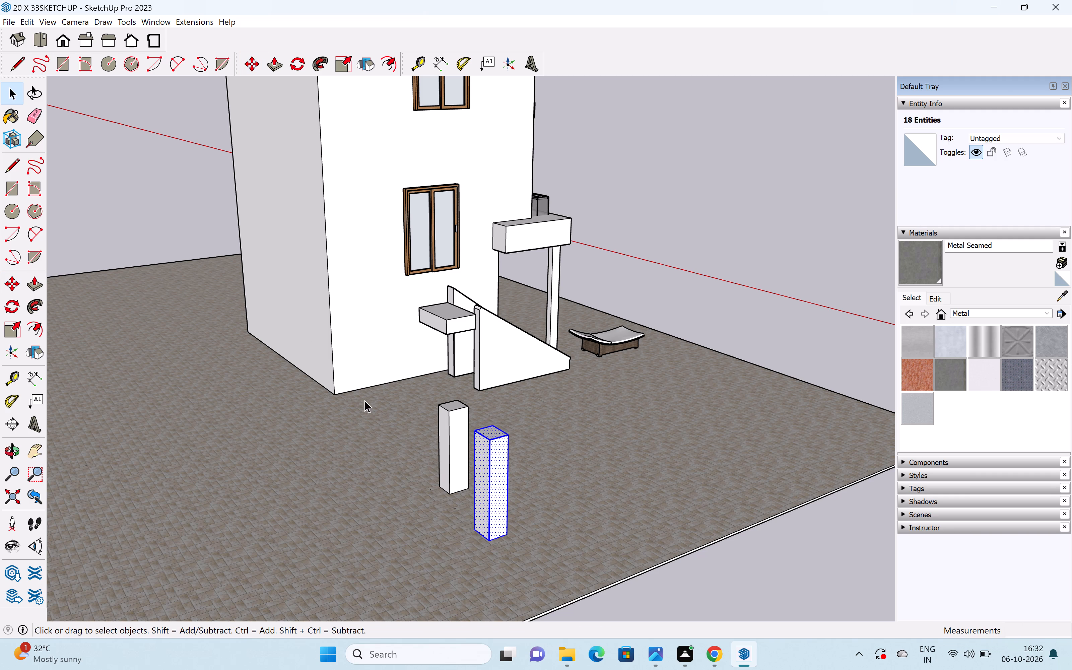
# Select both freestanding pillars and move them together about 13' 4 5/16" toward the side-wall staircase landing.
pyautogui.moveTo(758, 577); pyautogui.dragTo(755, 574)
pyautogui.moveTo(391, 384); pyautogui.dragTo(506, 518)
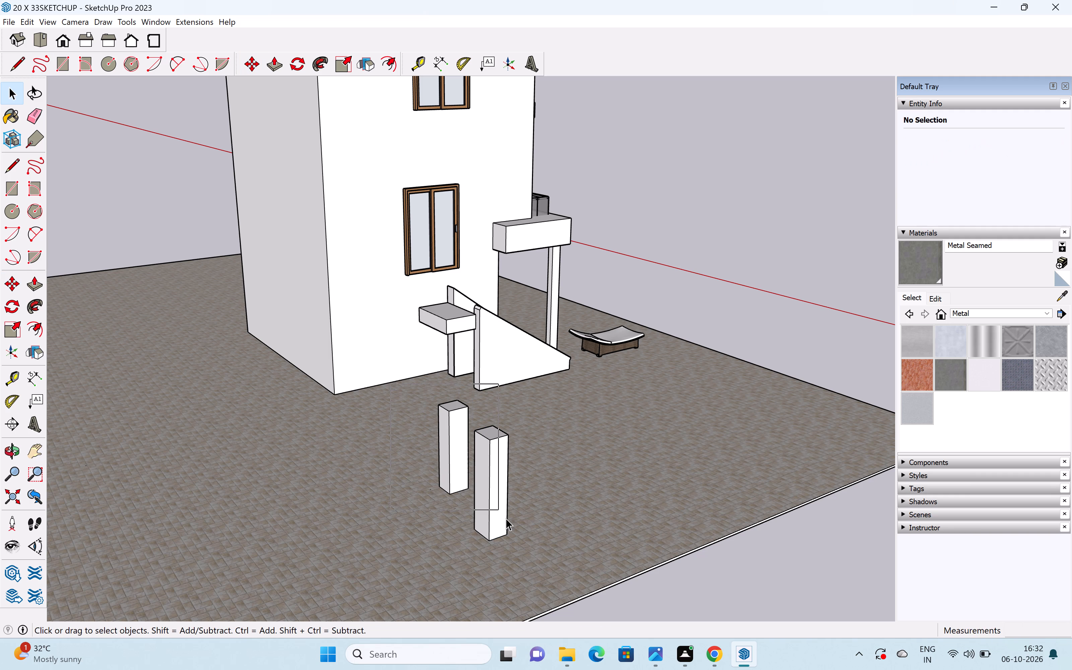
pyautogui.moveTo(506, 518); pyautogui.dragTo(519, 545)
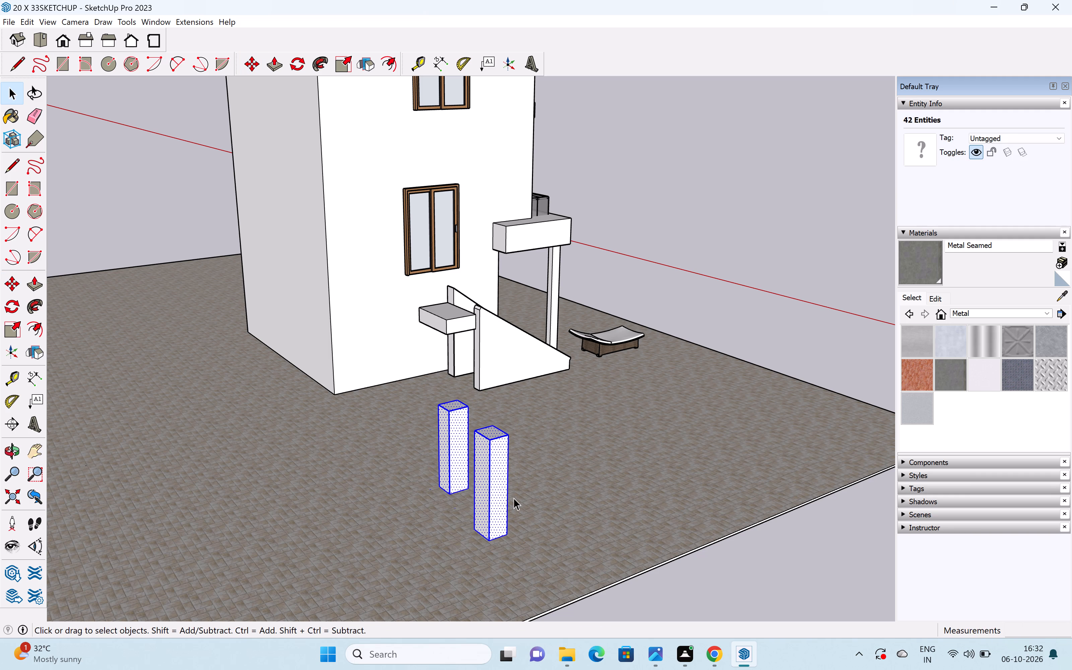
pyautogui.press('m')
pyautogui.click(505, 490)
pyautogui.scroll(1, 472, 361)
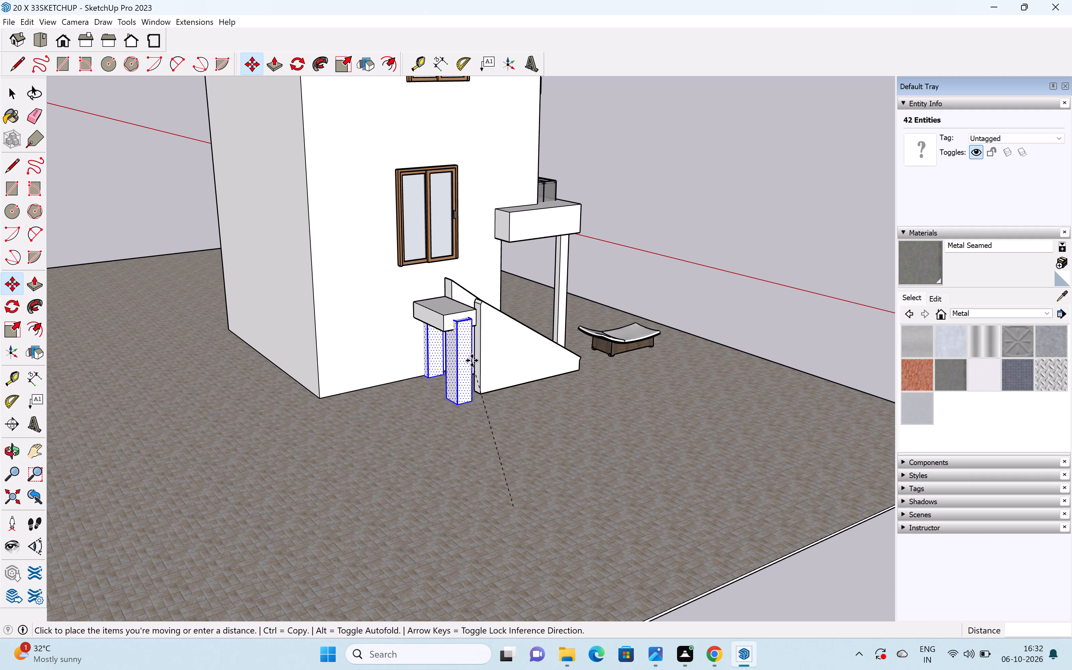
pyautogui.scroll(12, 474, 397)
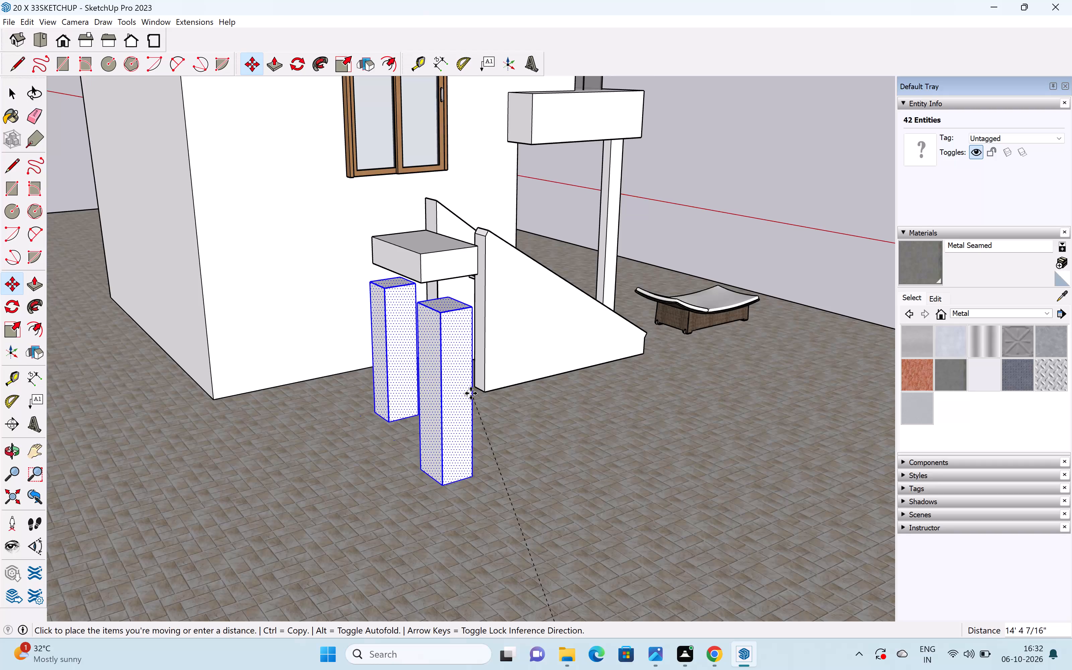
pyautogui.scroll(4, 471, 393)
pyautogui.moveTo(463, 375); pyautogui.dragTo(444, 378, button='middle')
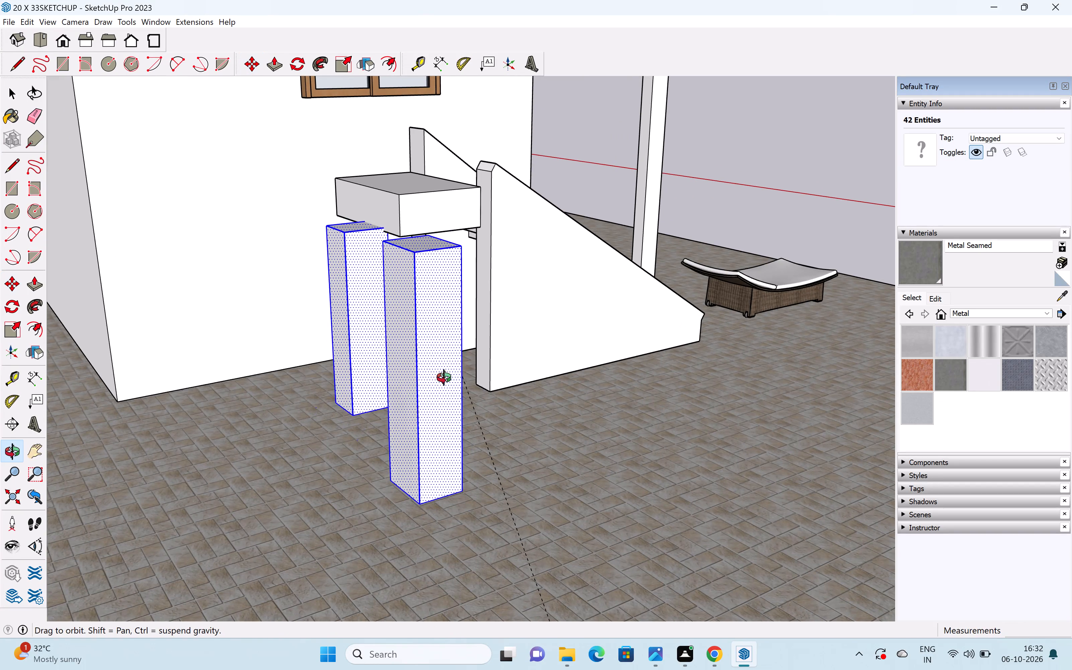
pyautogui.moveTo(444, 378); pyautogui.dragTo(252, 414, button='middle')
pyautogui.click(288, 444)
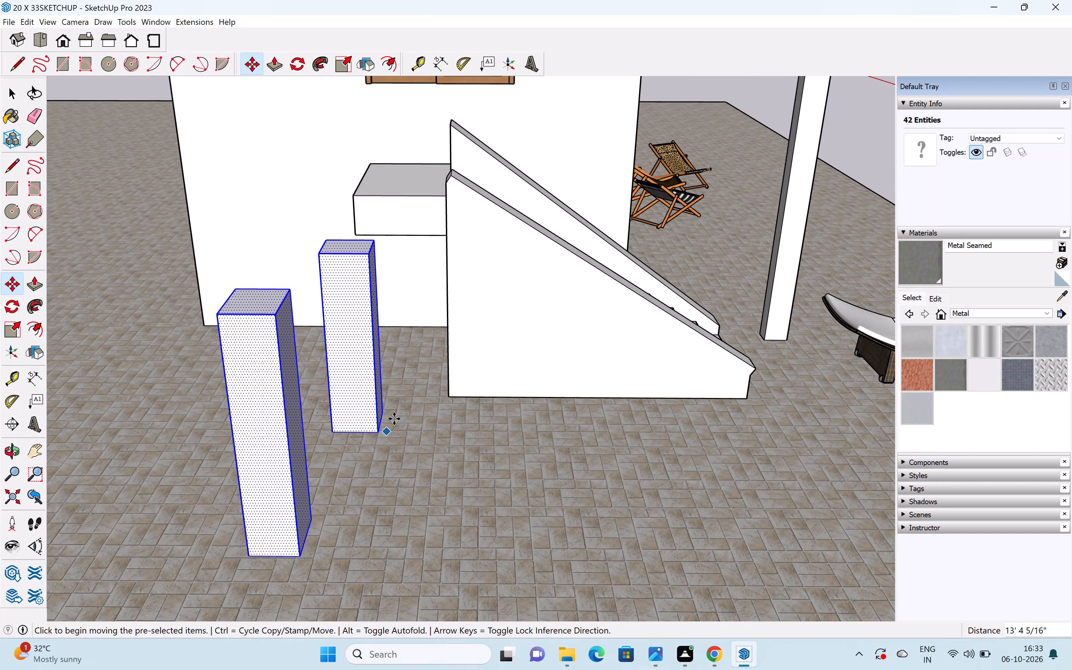
# Shift both pillars about 2' 7 11/16" toward the landing, and about 2' 1 3/8" away from the stairs toward its far end.
pyautogui.click(381, 408)
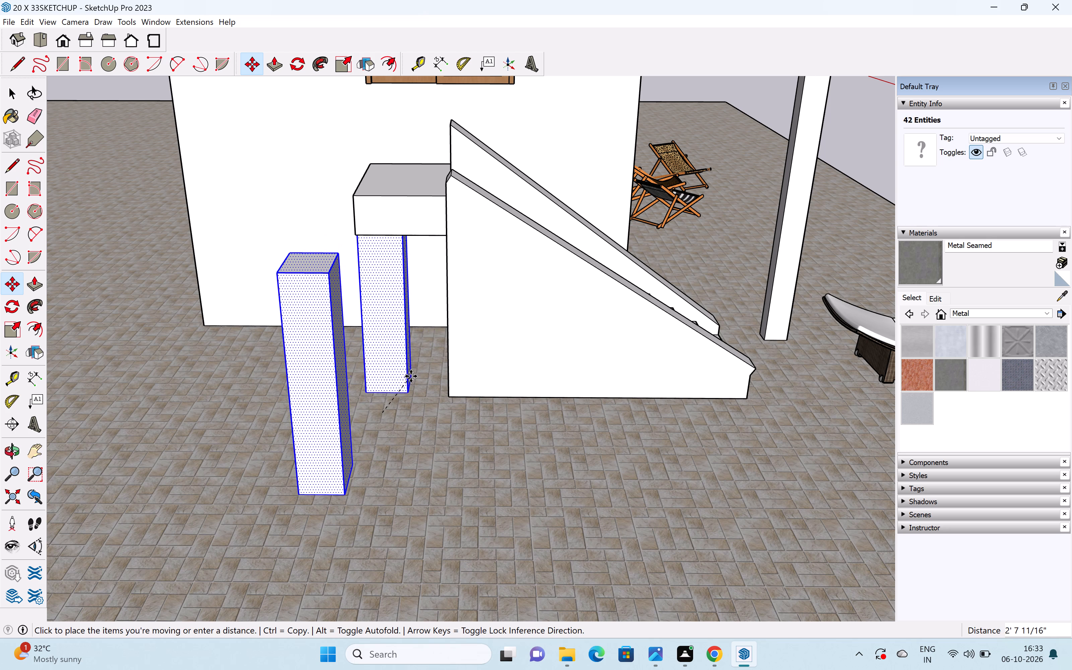
pyautogui.click(411, 376)
pyautogui.moveTo(386, 392); pyautogui.dragTo(733, 321, button='middle')
pyautogui.scroll(-6, 423, 392)
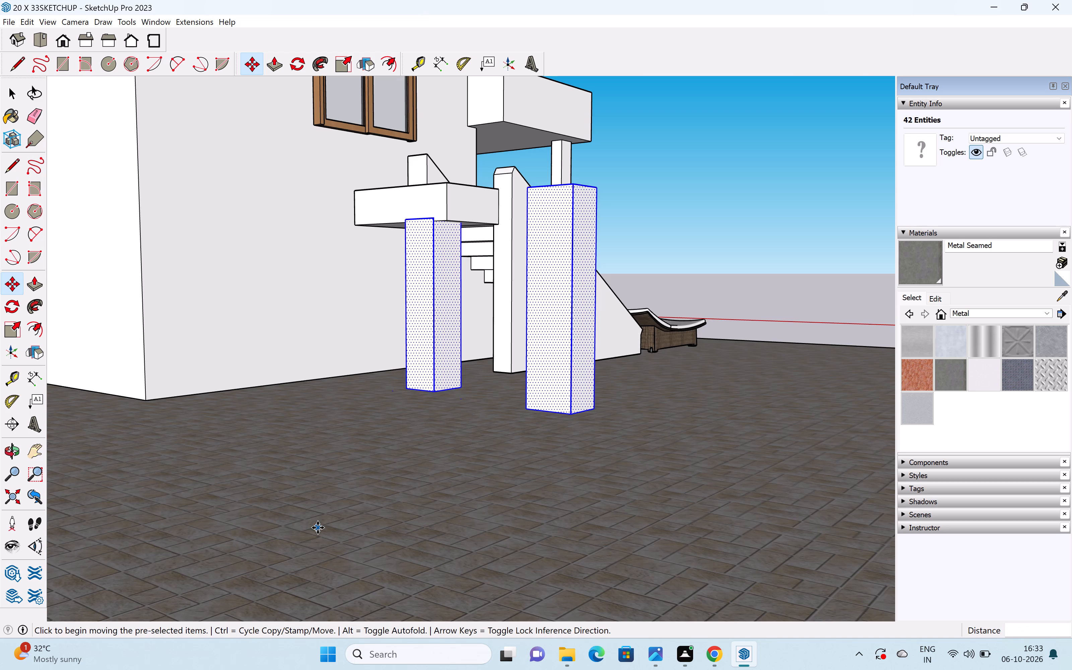
pyautogui.moveTo(414, 430); pyautogui.dragTo(489, 472, button='middle')
pyautogui.scroll(7, 464, 275)
pyautogui.press('space')
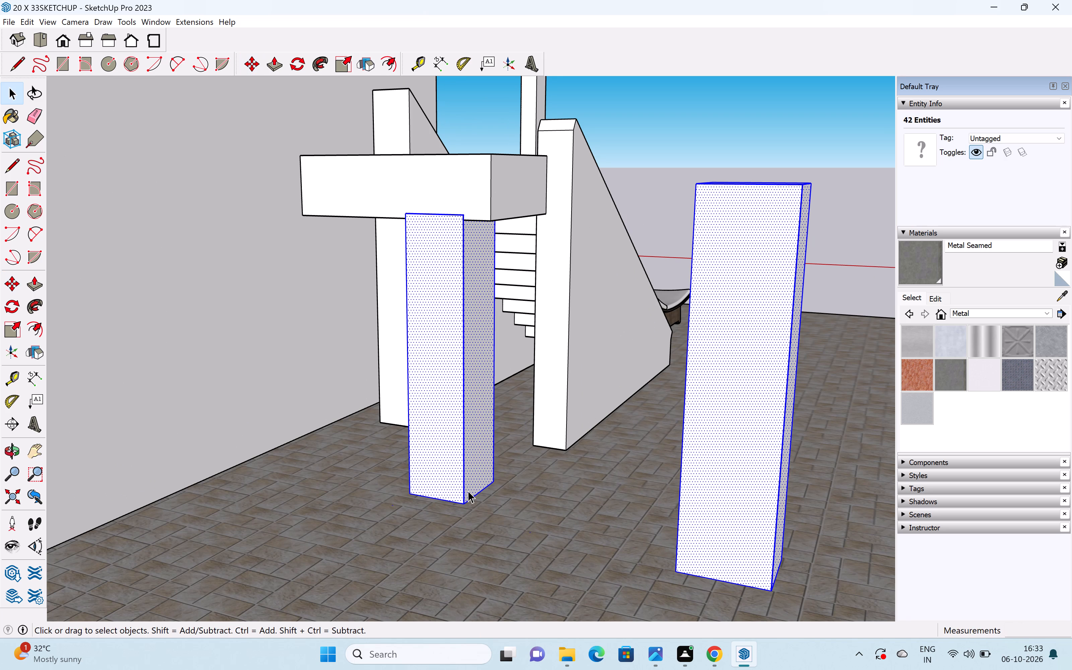
pyautogui.press('m')
pyautogui.click(461, 505)
pyautogui.click(404, 539)
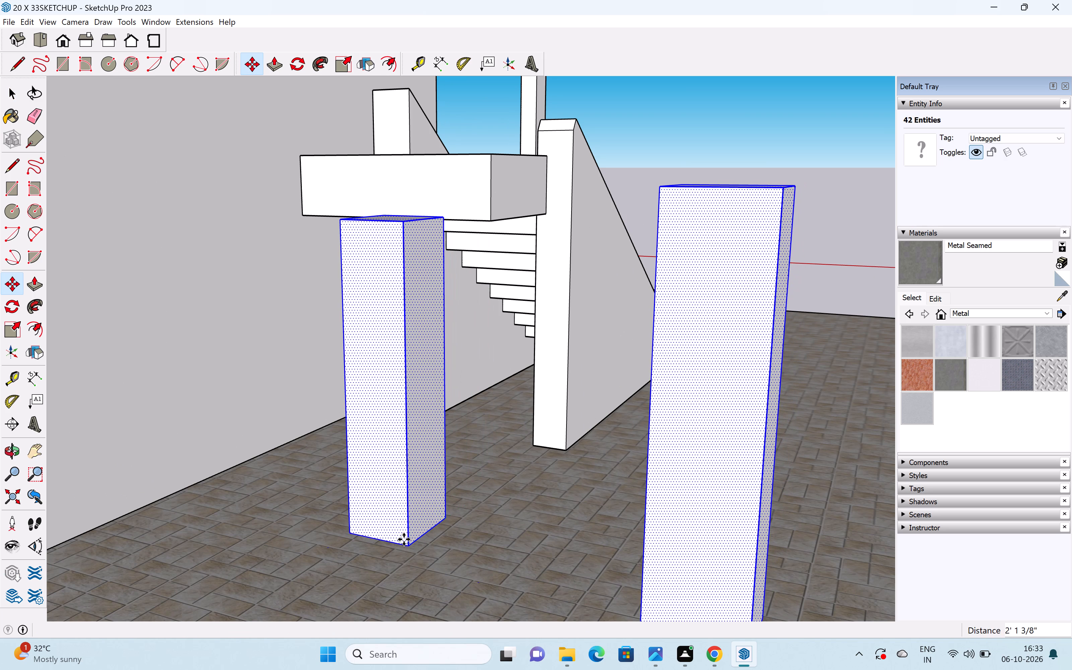
# Push the top face of the pillar nearer the house wall down about 1 1/16" to fit beneath the landing.
pyautogui.press('space')
pyautogui.moveTo(426, 307); pyautogui.dragTo(408, 384, button='middle')
pyautogui.click(401, 389)
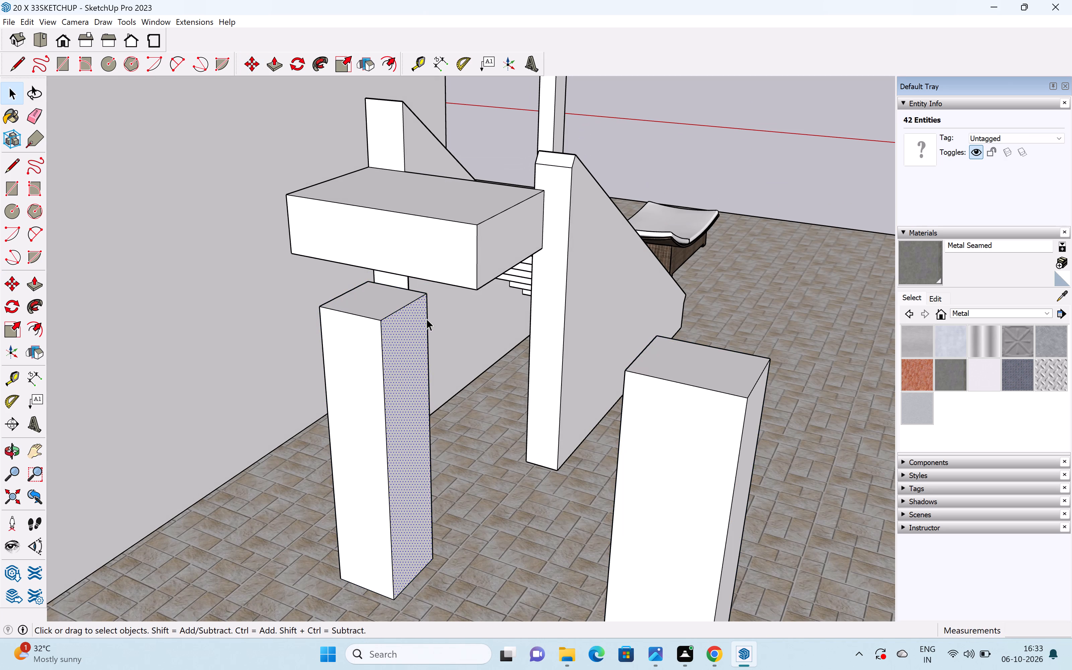
pyautogui.press('p')
pyautogui.press('space')
pyautogui.click(385, 306)
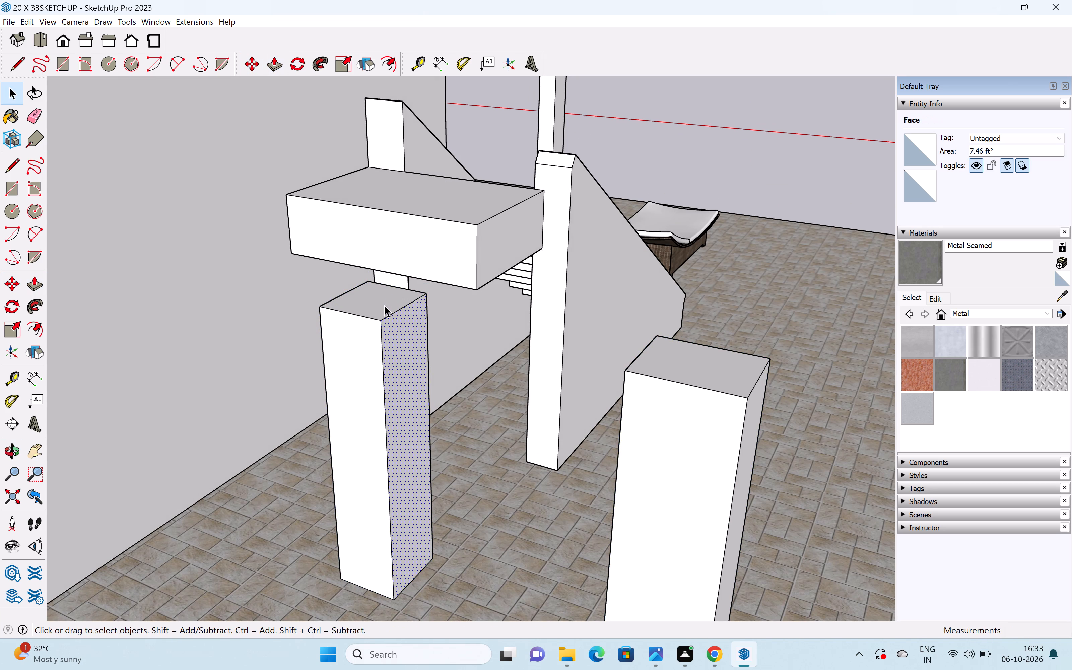
pyautogui.press('p')
pyautogui.moveTo(383, 305); pyautogui.dragTo(382, 310)
pyautogui.moveTo(380, 407); pyautogui.dragTo(447, 317, button='middle')
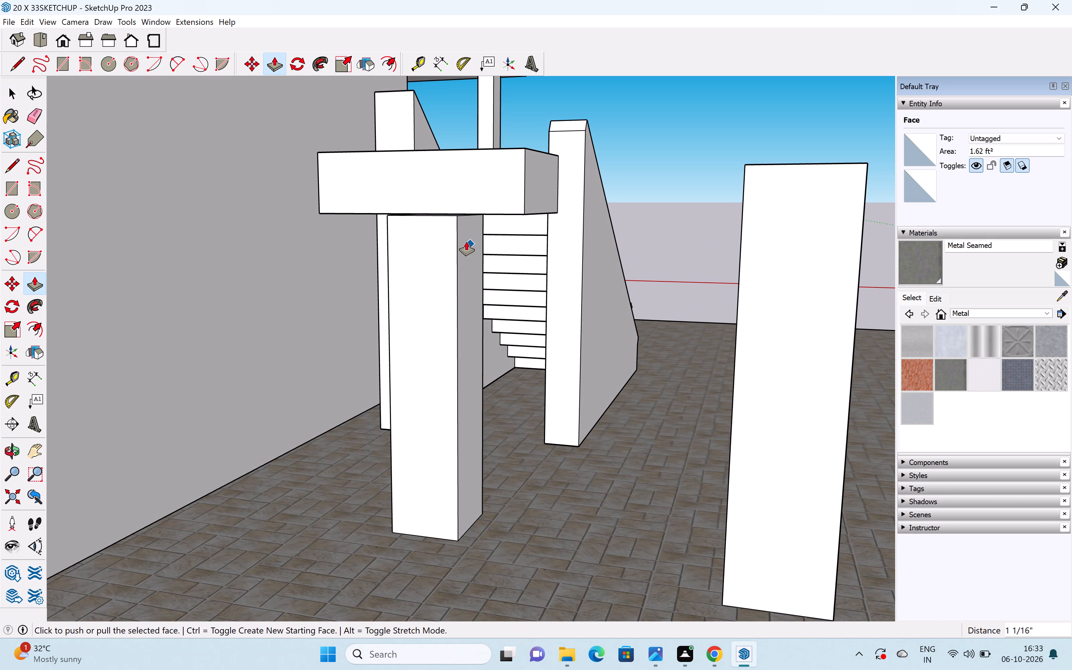
# Select the connected pillars and paved ground and move them about 2' 3/8" toward the house wall under the landing's end.
pyautogui.press('space')
pyautogui.click(456, 402)
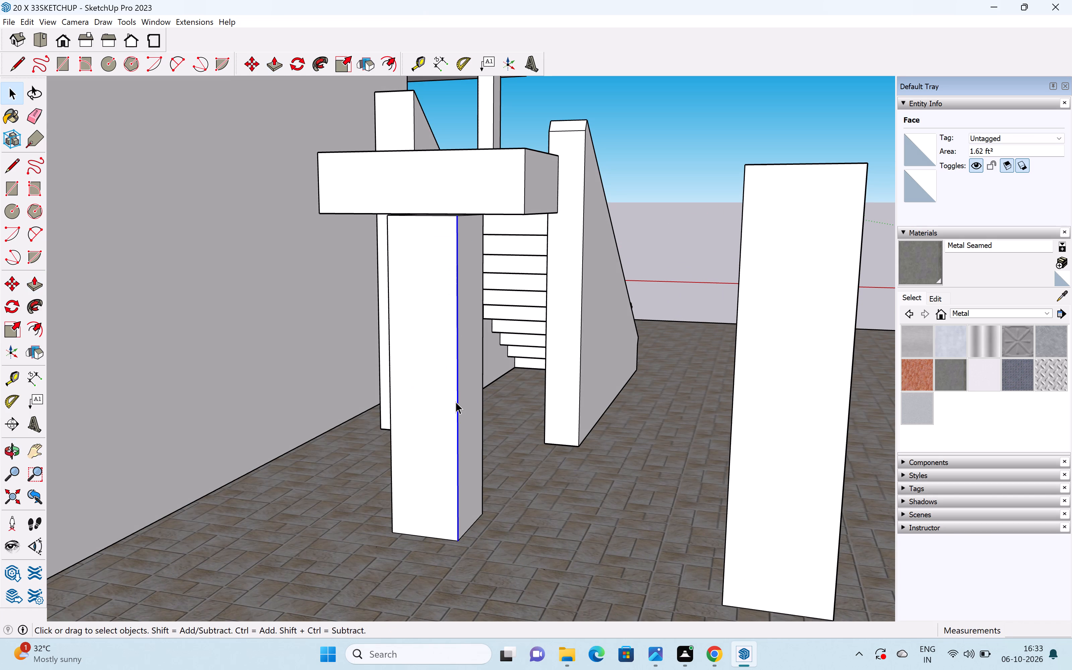
pyautogui.tripleClick(456, 402)
pyautogui.press('m')
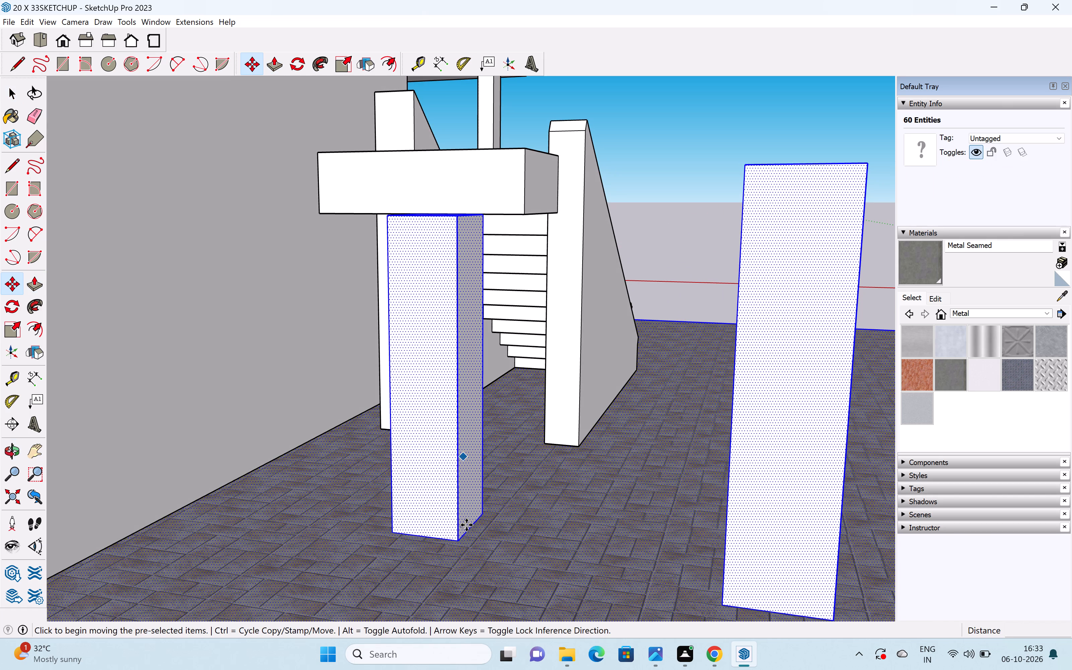
pyautogui.click(457, 541)
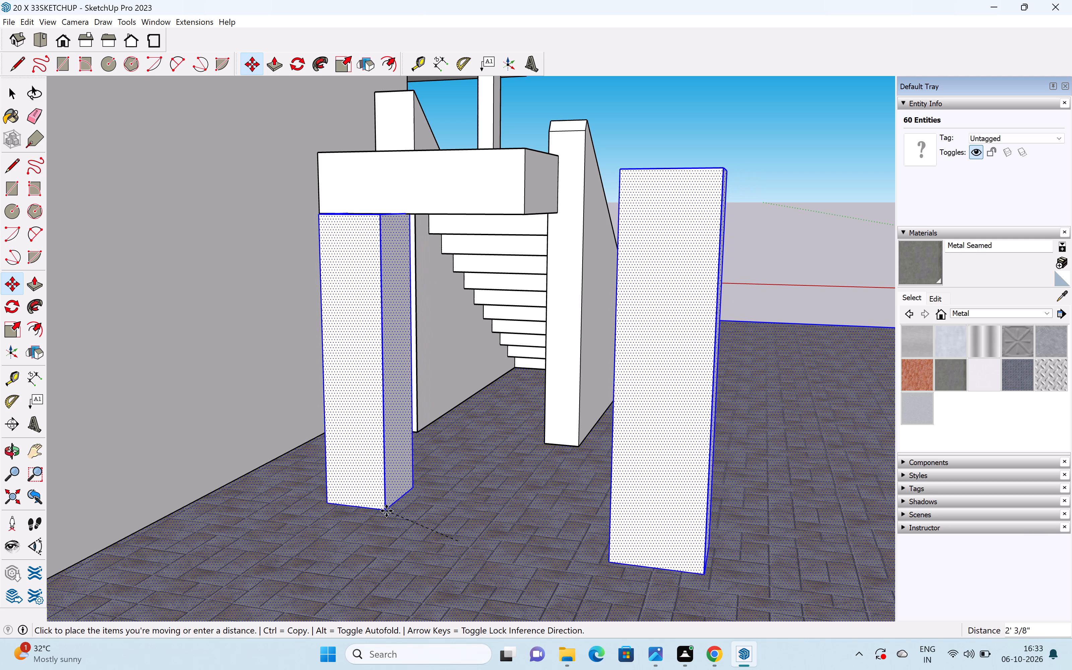
pyautogui.click(386, 511)
# Reselect the connected pillars and ground and shift them about 9 7/8" to adjust the pillar's position under the landing.
pyautogui.press('space')
pyautogui.click(449, 473)
pyautogui.scroll(-4, 522, 394)
pyautogui.moveTo(522, 389); pyautogui.dragTo(468, 489, button='middle')
pyautogui.scroll(4, 392, 407)
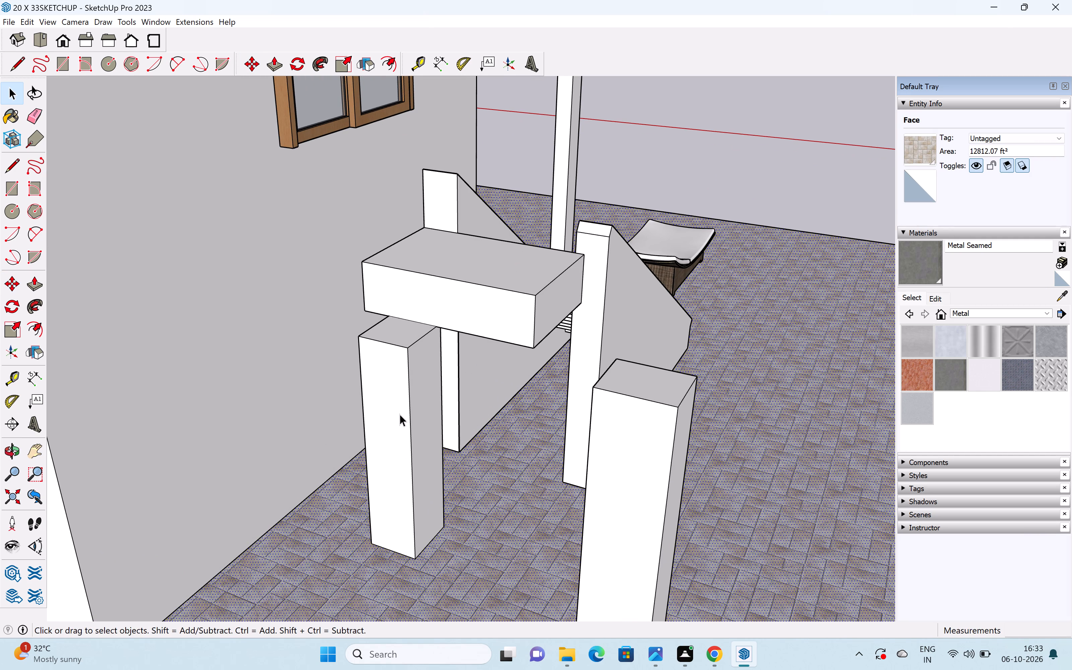
pyautogui.press('m')
pyautogui.press('space')
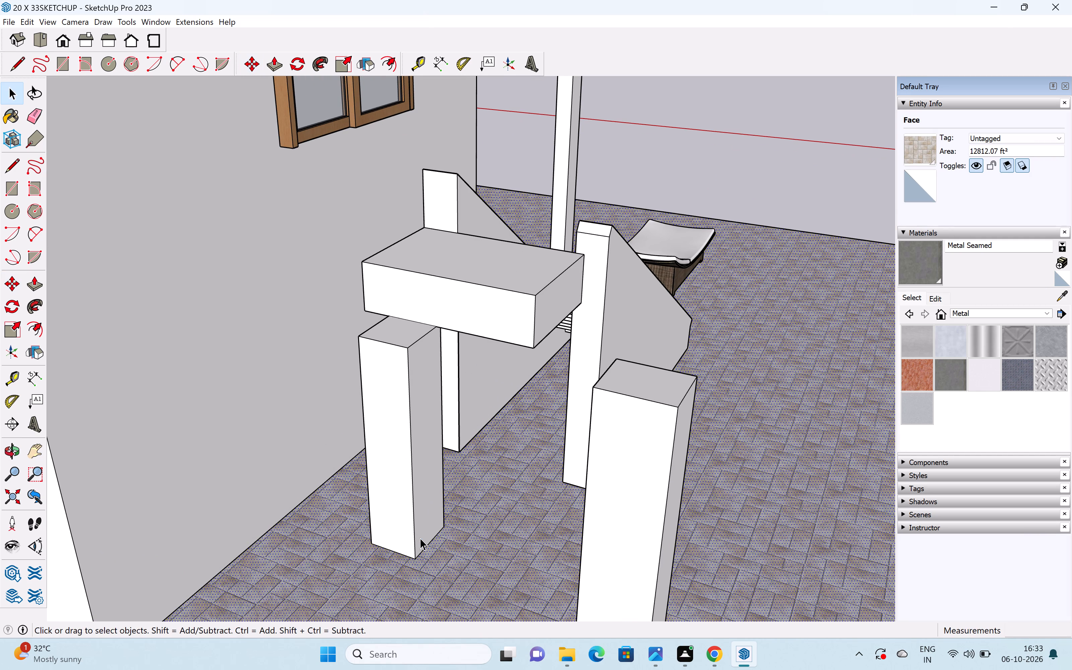
pyautogui.tripleClick(420, 538)
pyautogui.press('m')
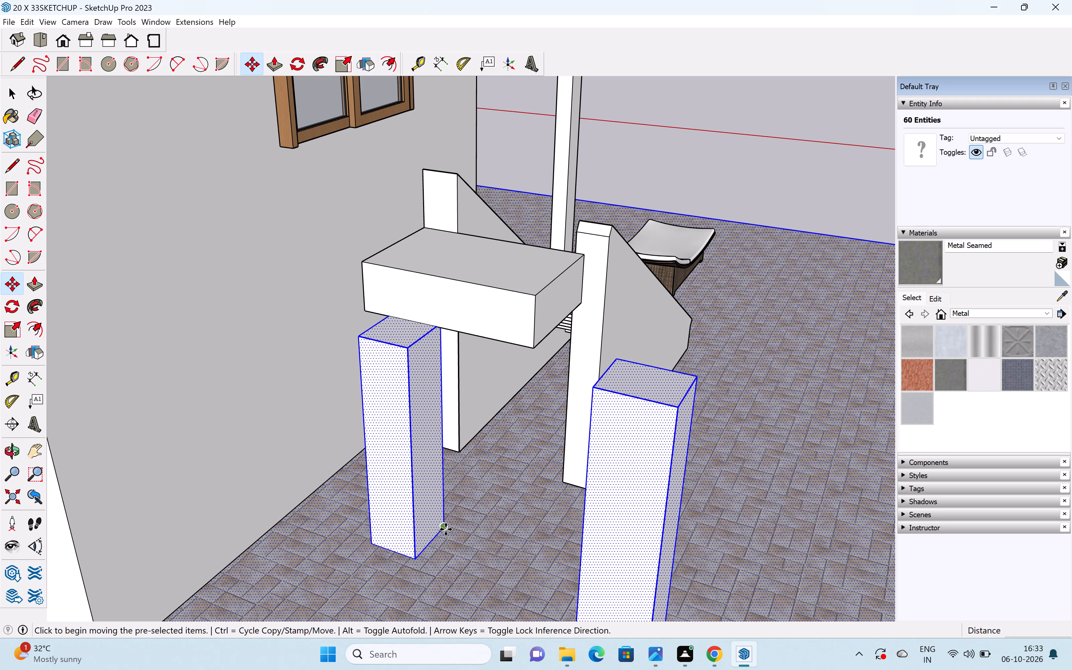
pyautogui.click(445, 529)
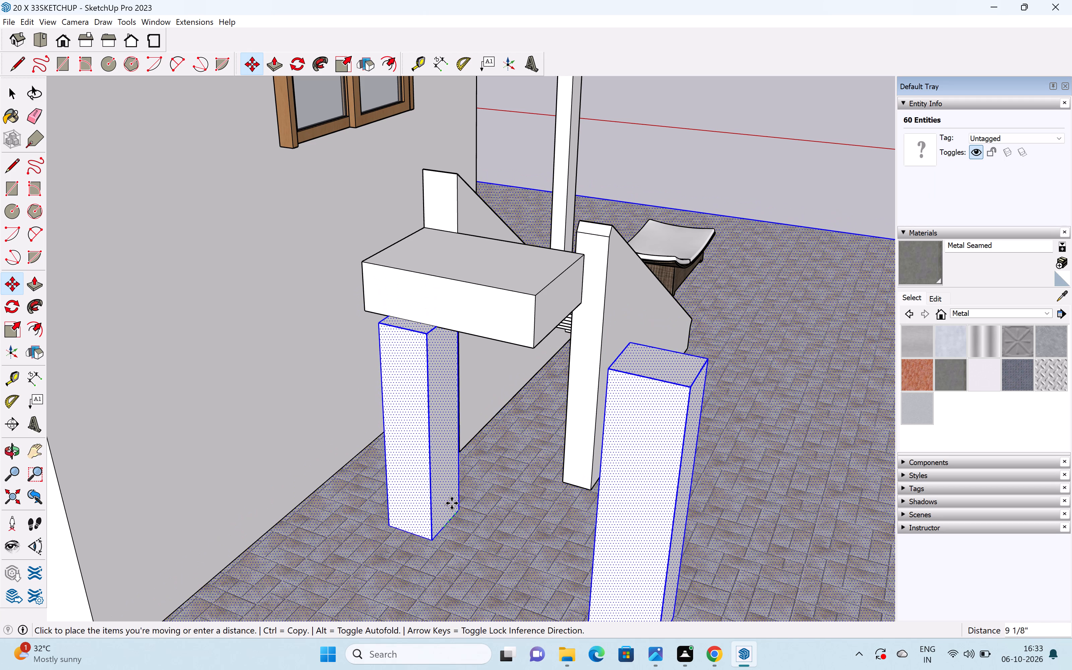
pyautogui.scroll(3, 455, 513)
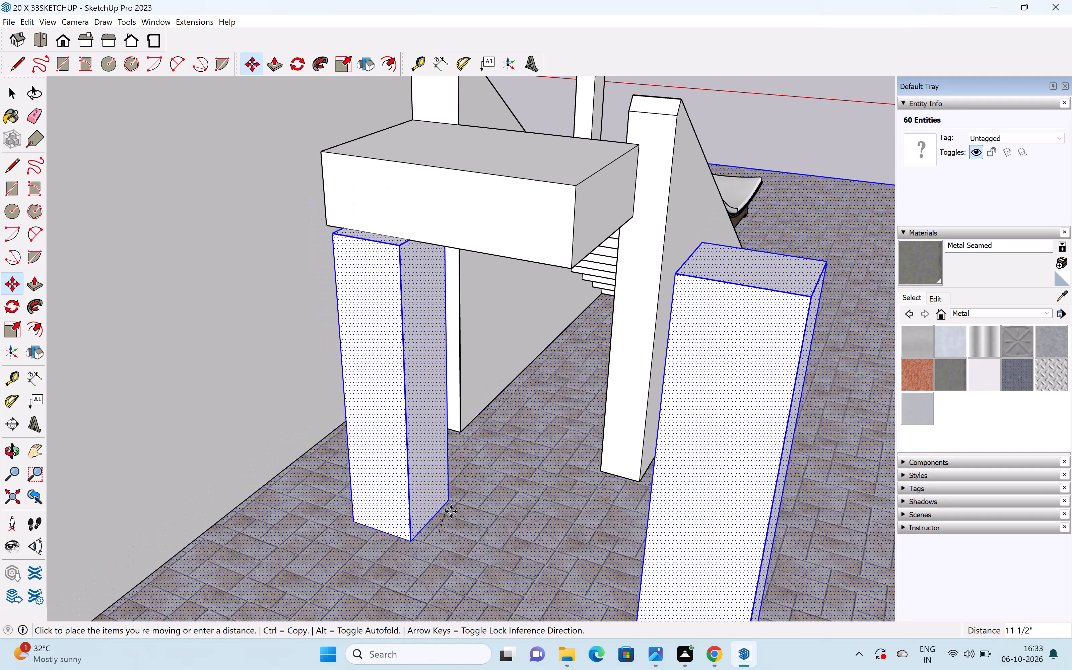
pyautogui.click(464, 510)
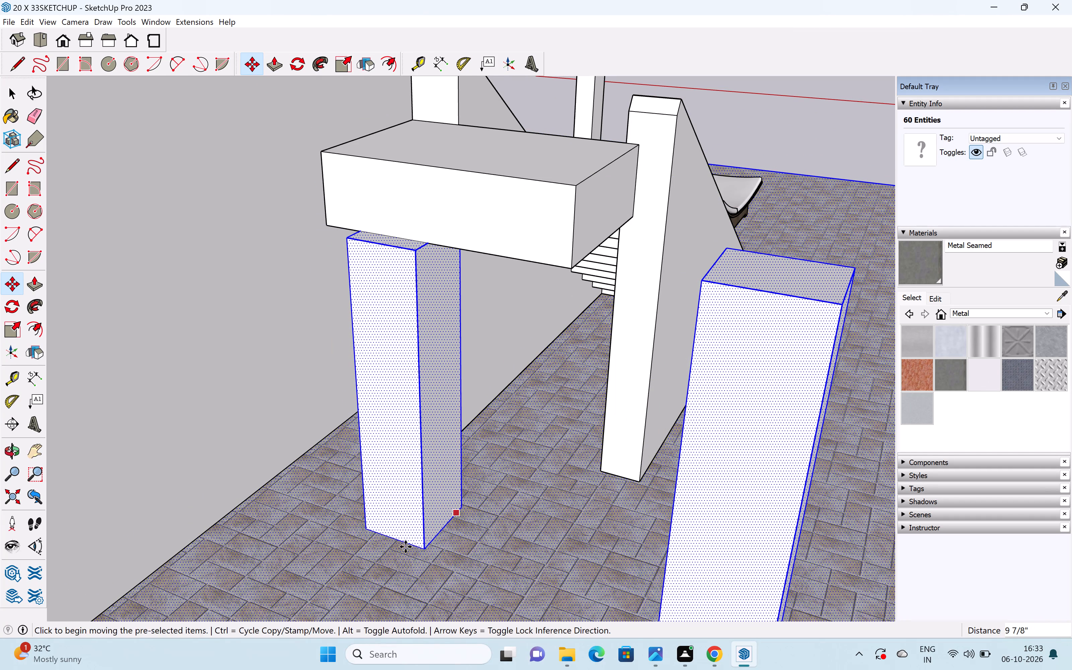
# Move the selected pillars and ground about 6 1/2" closer to the house wall to line up with the landing's corner.
pyautogui.press('space')
pyautogui.press('m')
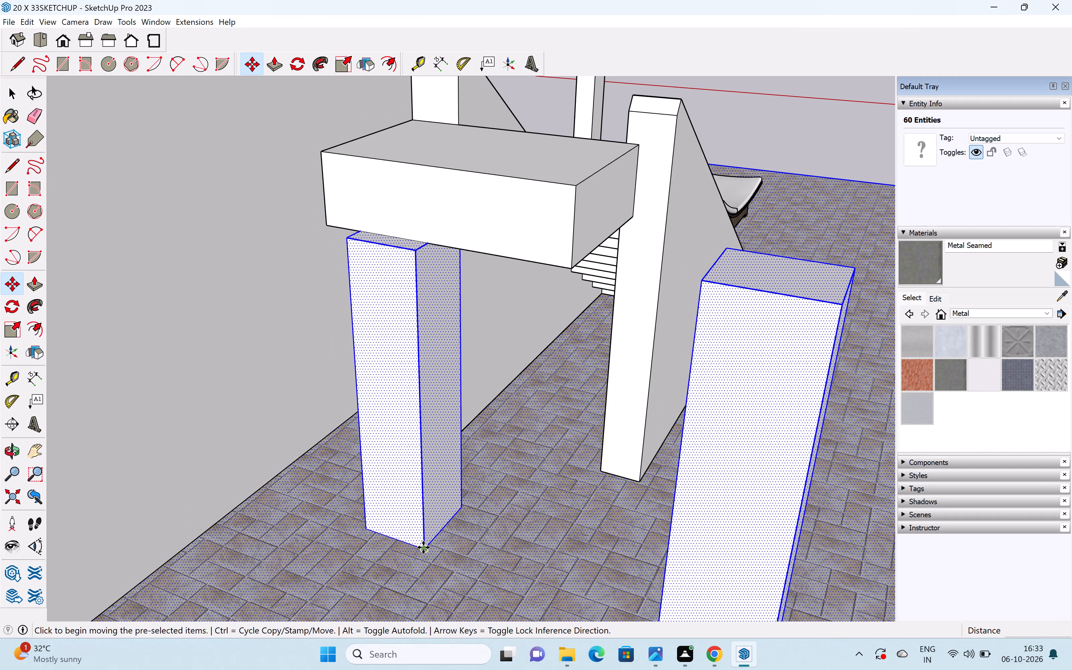
pyautogui.click(423, 547)
pyautogui.click(399, 536)
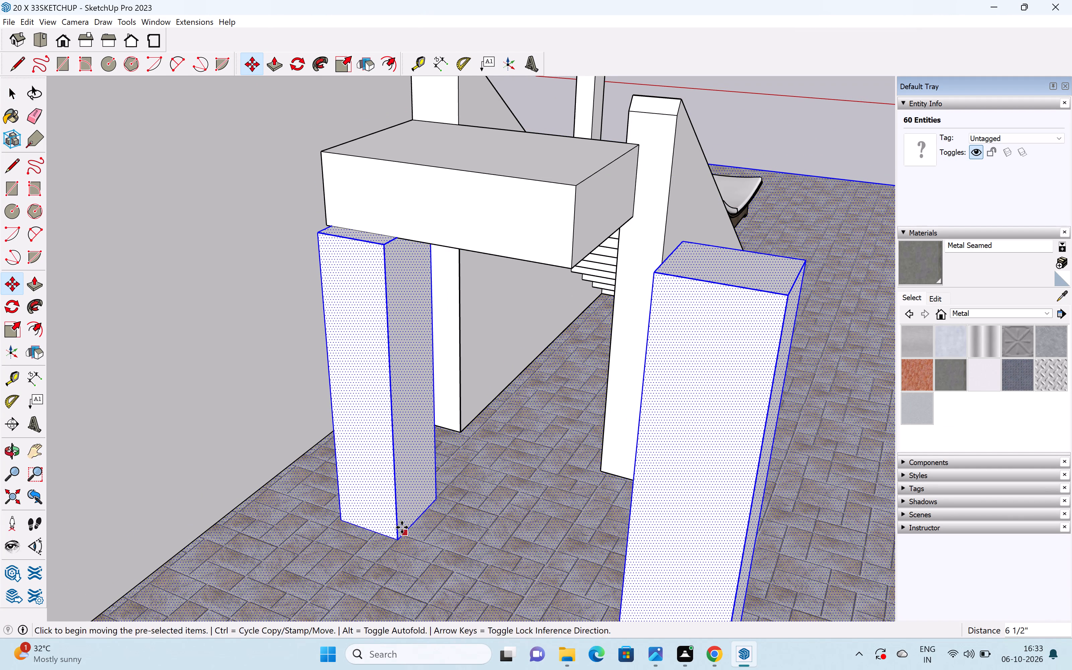
# Push the top face of the pillar under the landing slightly farther down.
pyautogui.press('space')
pyautogui.scroll(8, 388, 240)
pyautogui.click(381, 252)
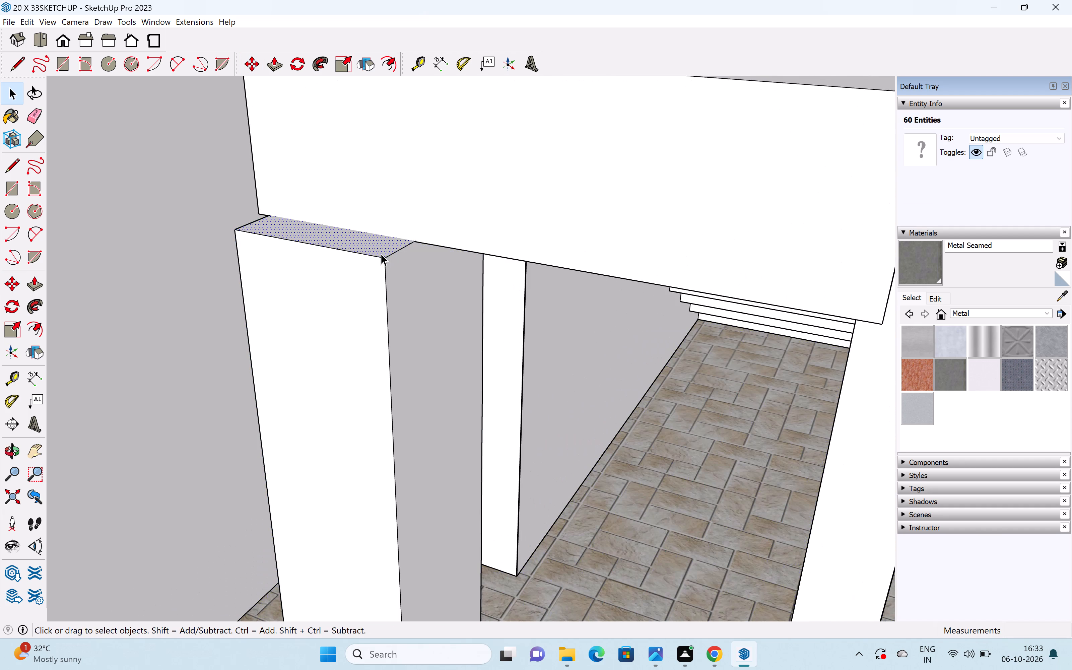
pyautogui.press('p')
pyautogui.moveTo(379, 248); pyautogui.dragTo(379, 254)
pyautogui.scroll(-13, 386, 273)
pyautogui.click(464, 411)
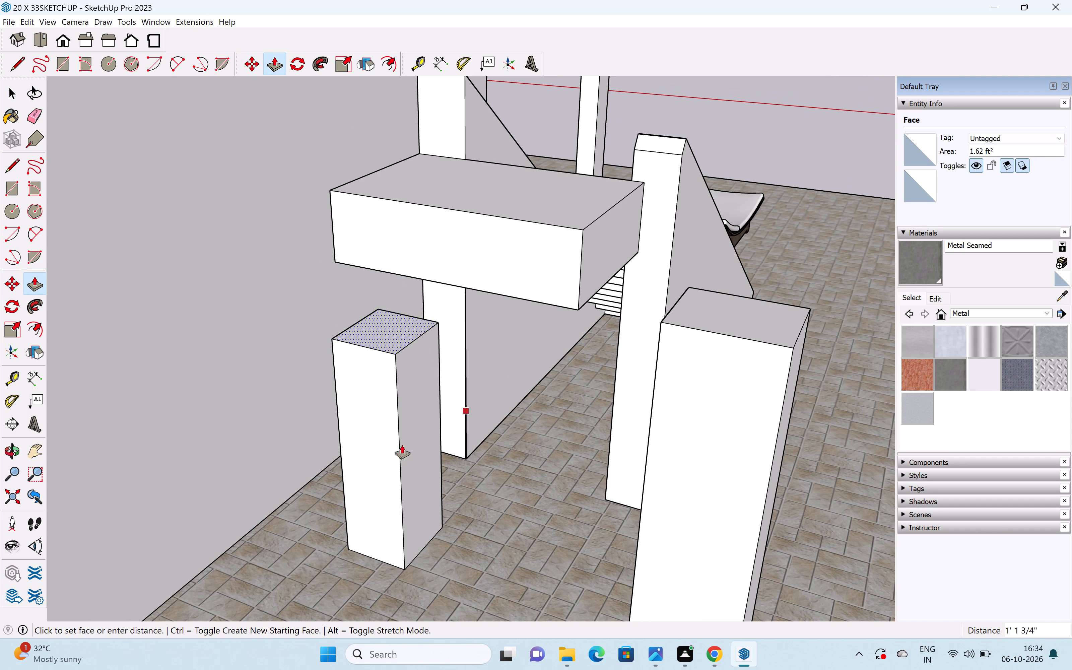
pyautogui.click(449, 411)
# Push the end face of the pillar nearer the wall inward to bring it beneath the landing's front edge.
pyautogui.press('space')
pyautogui.click(386, 401)
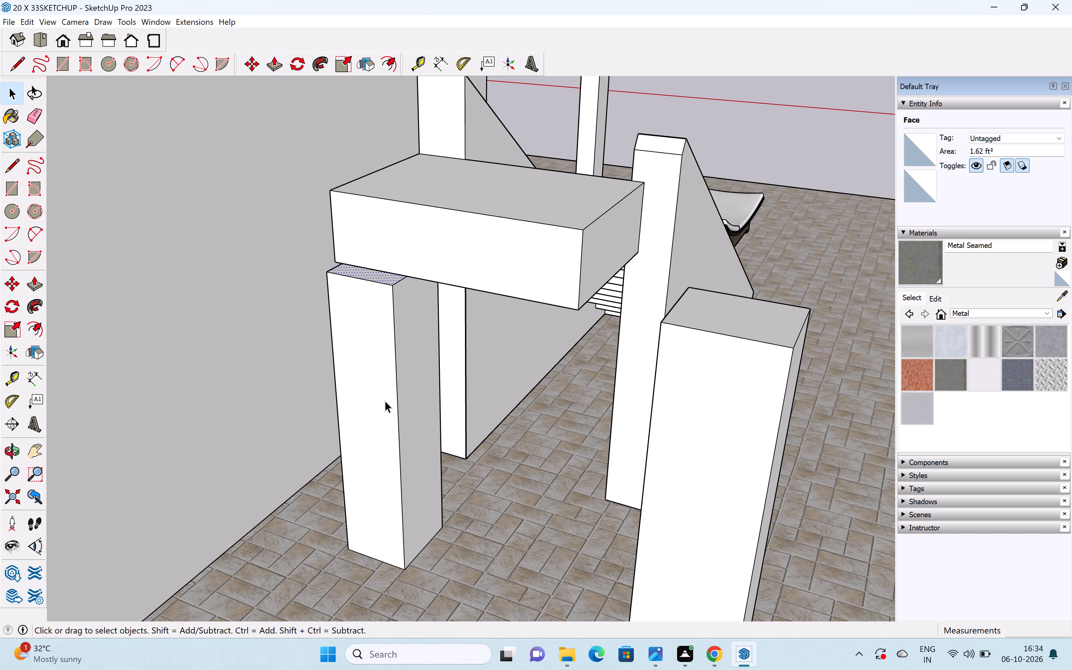
pyautogui.scroll(1, 385, 401)
pyautogui.press('p')
pyautogui.moveTo(381, 399); pyautogui.dragTo(394, 385)
pyautogui.press('space')
pyautogui.scroll(-8, 439, 382)
pyautogui.click(446, 426)
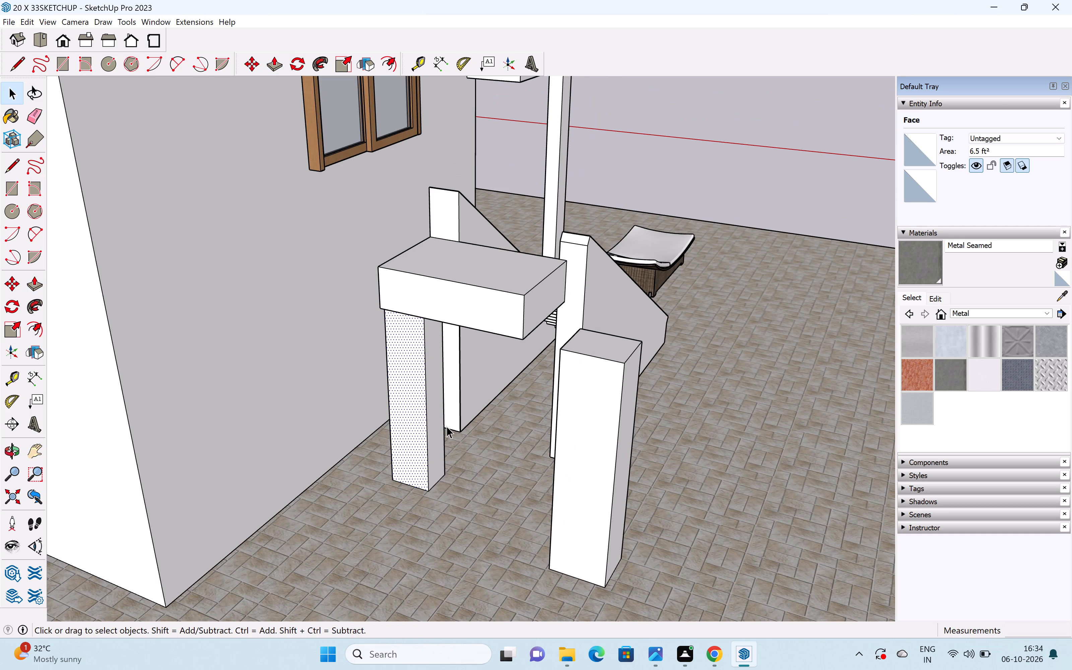
# Push the outer pillar's top face down about 8 5/8" to shorten it.
pyautogui.scroll(-2, 515, 398)
pyautogui.click(646, 383)
pyautogui.scroll(4, 608, 380)
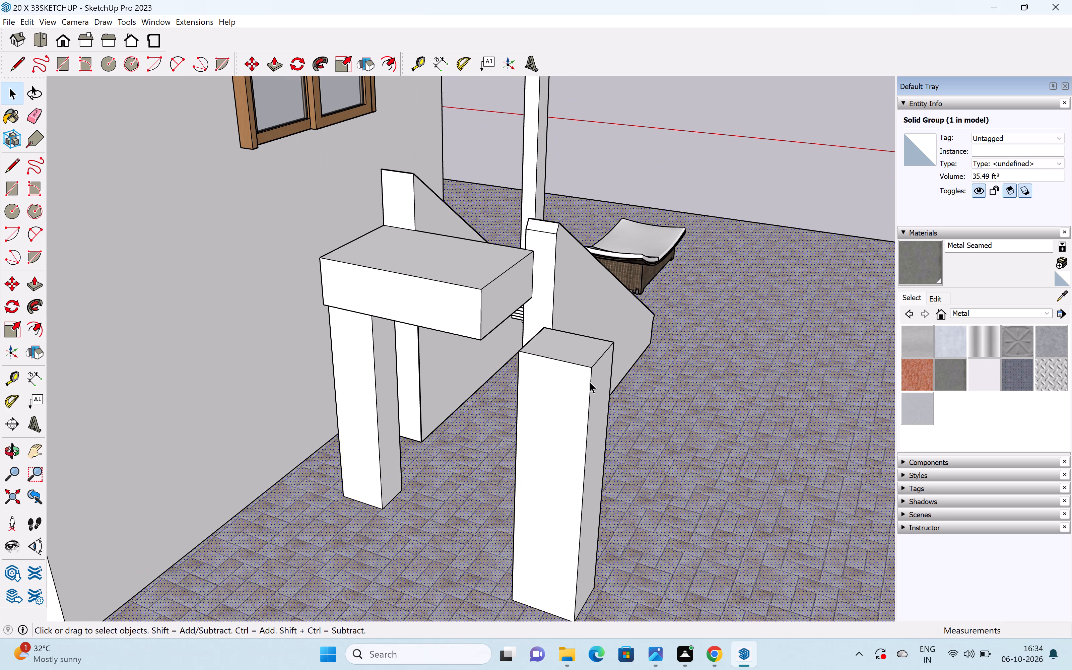
pyautogui.click(586, 353)
pyautogui.press('p')
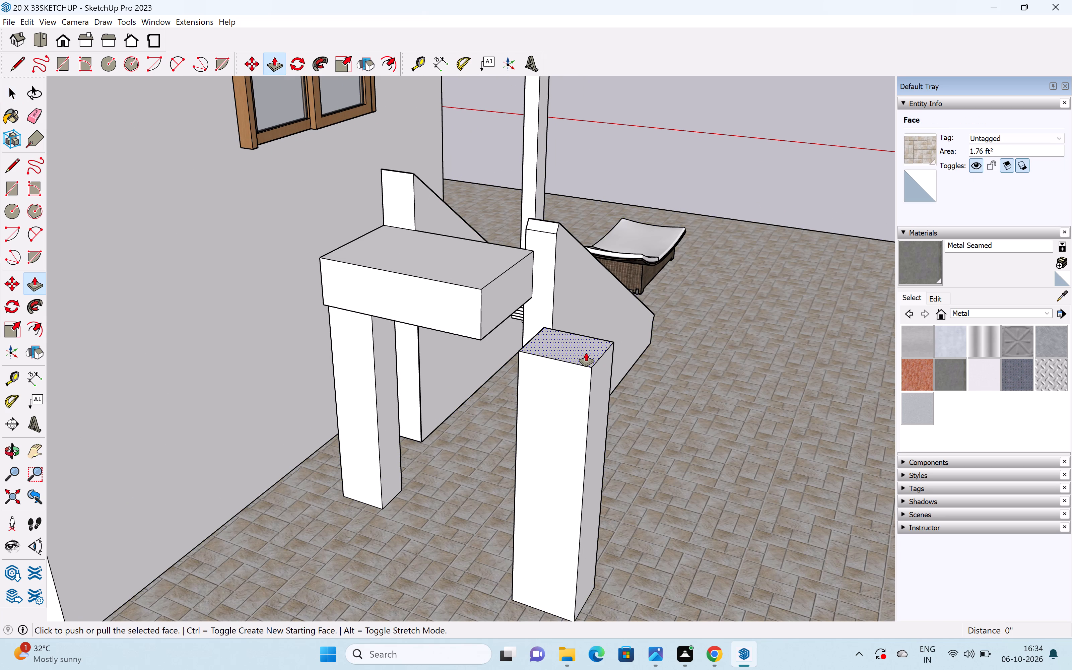
pyautogui.click(586, 352)
pyautogui.click(589, 386)
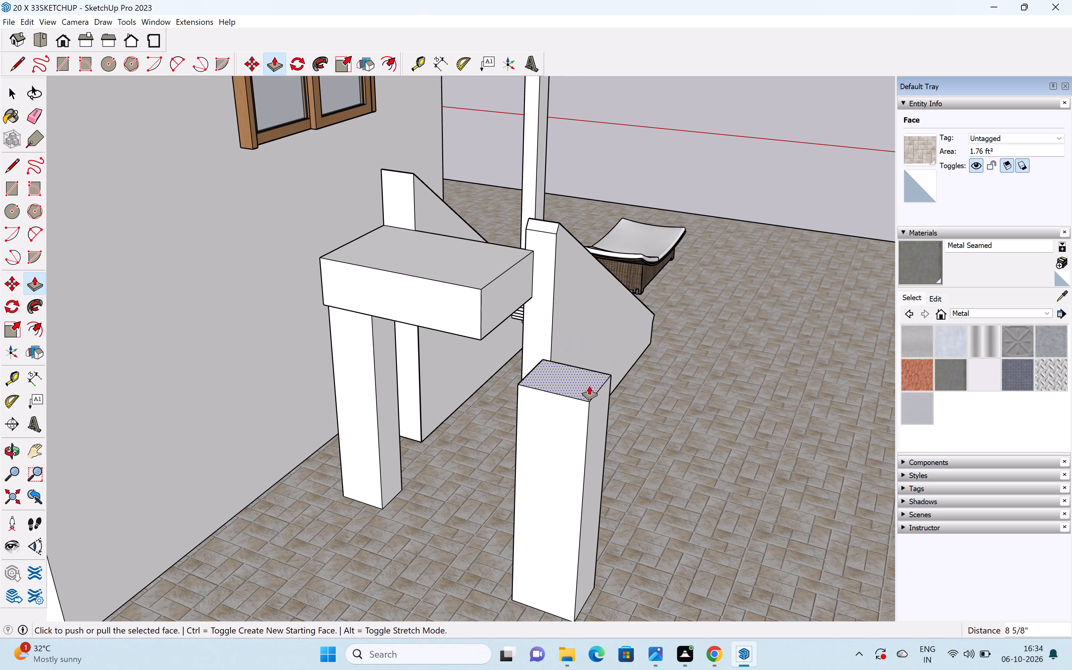
# Push the outer pillar's side face, the one facing away from the house wall, inward to slim the pillar.
pyautogui.press('space')
pyautogui.click(593, 444)
pyautogui.press('p')
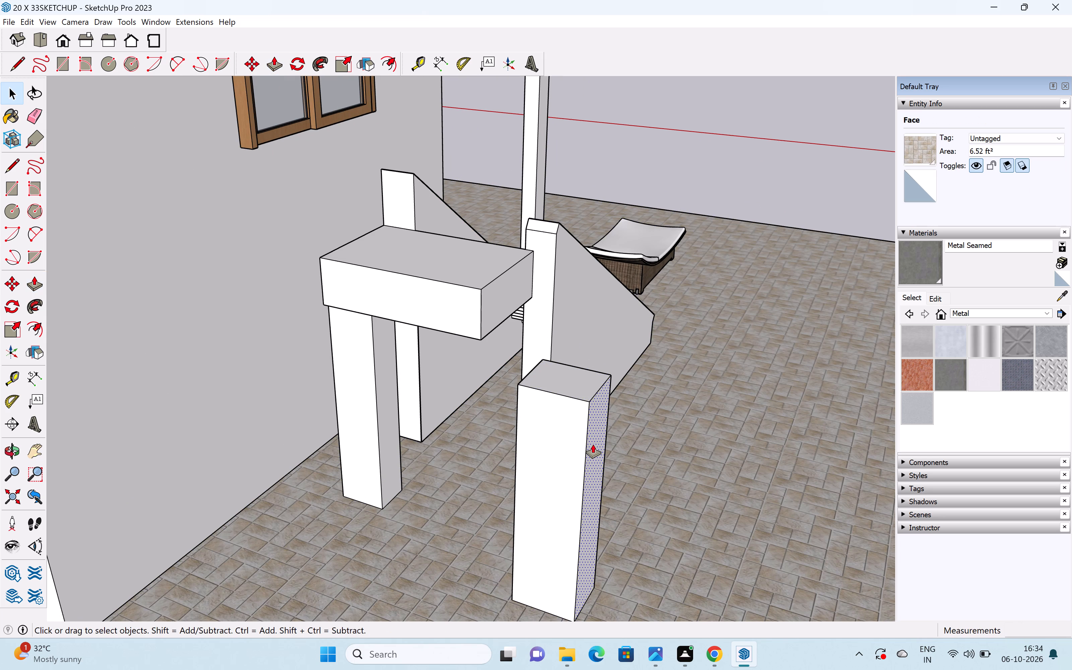
pyautogui.moveTo(593, 444); pyautogui.dragTo(565, 439)
pyautogui.press('space')
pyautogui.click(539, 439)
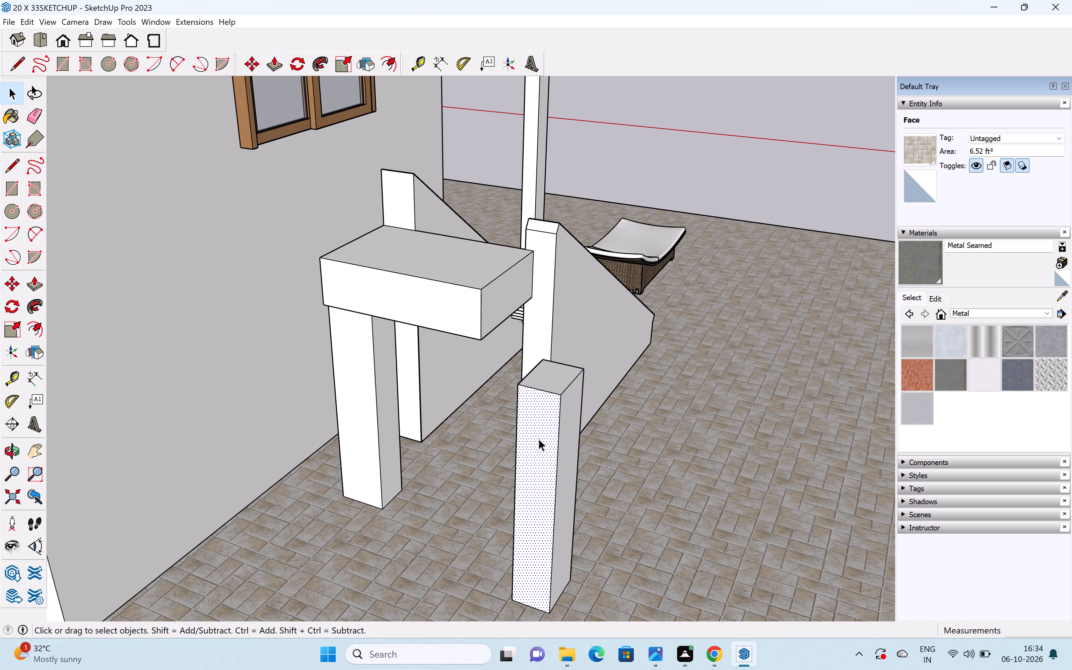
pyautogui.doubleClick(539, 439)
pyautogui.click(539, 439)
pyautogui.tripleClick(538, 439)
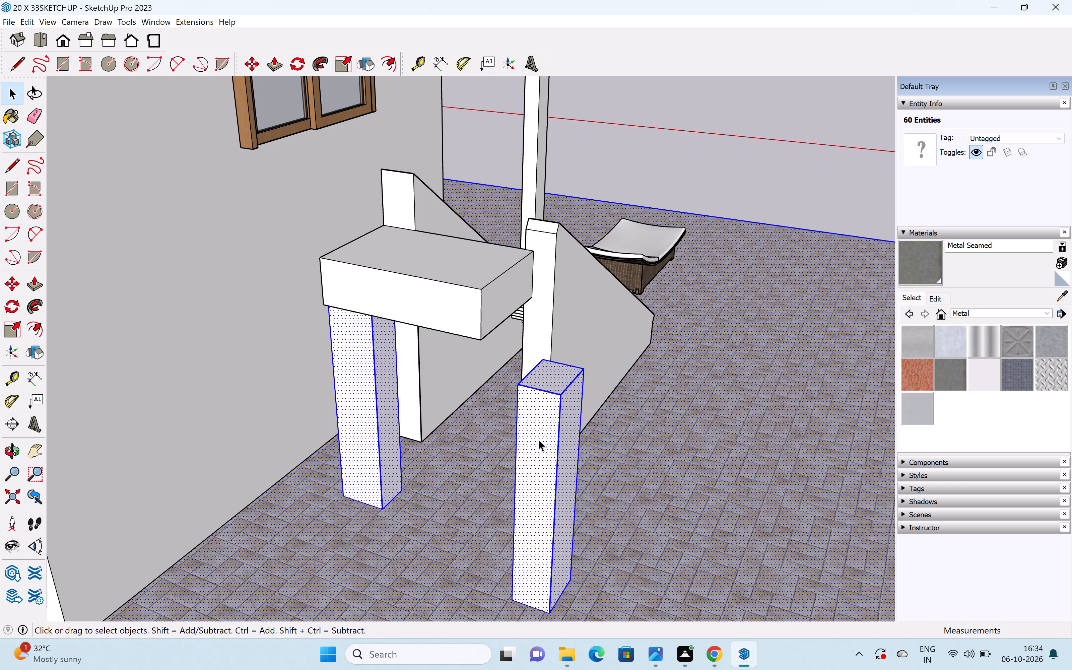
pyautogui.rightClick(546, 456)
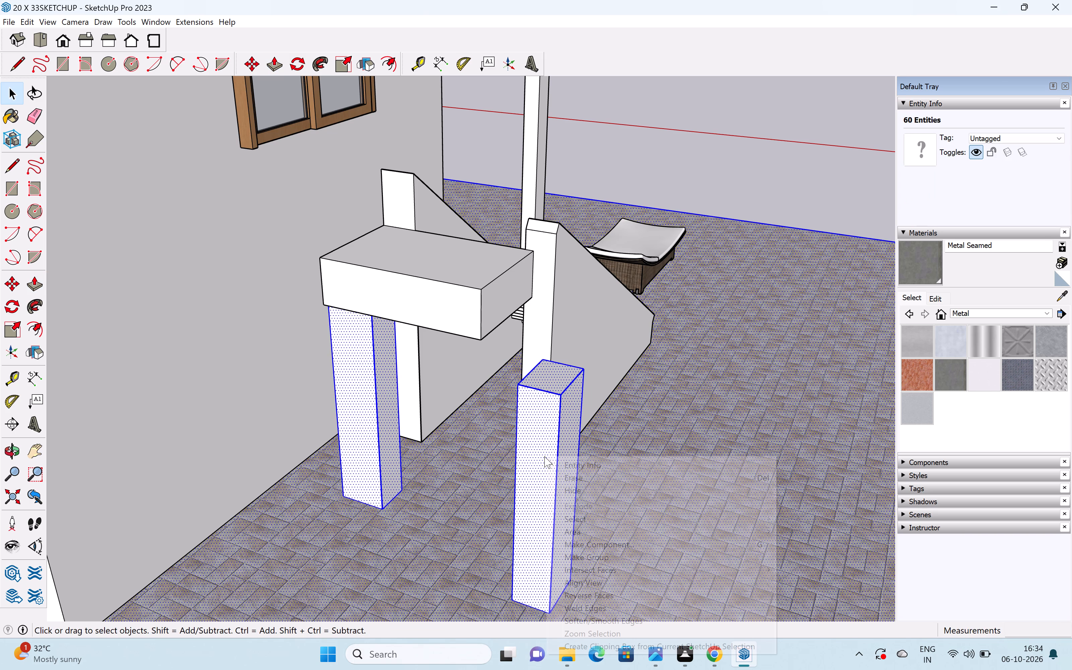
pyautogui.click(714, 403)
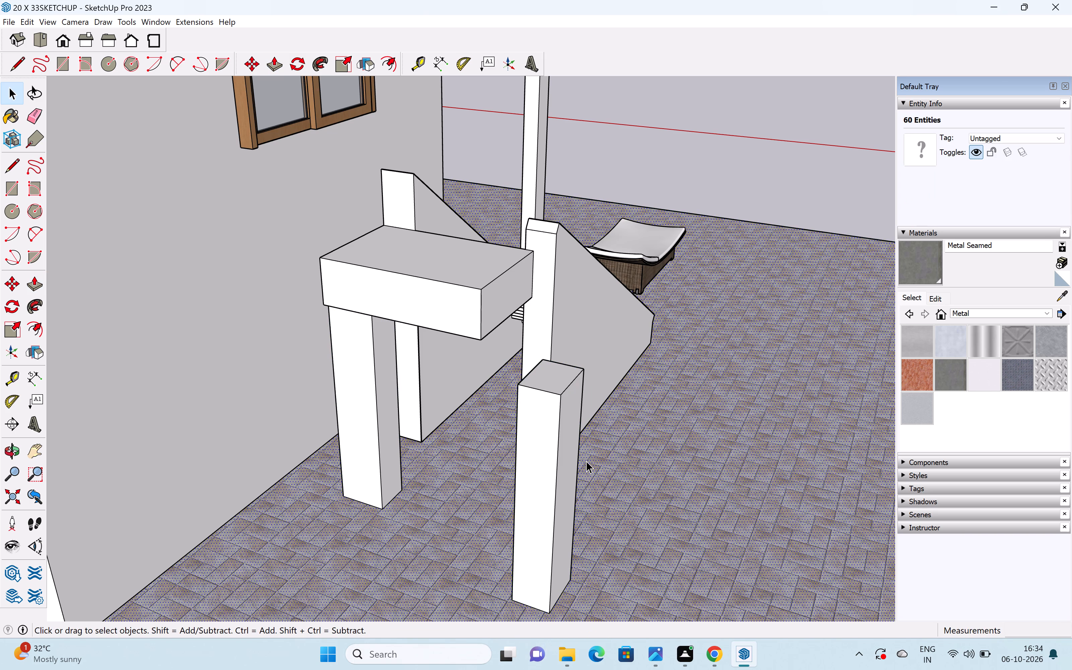
# Group the two pillars with their connected paving and open the group for editing.
pyautogui.tripleClick(545, 475)
pyautogui.rightClick(545, 475)
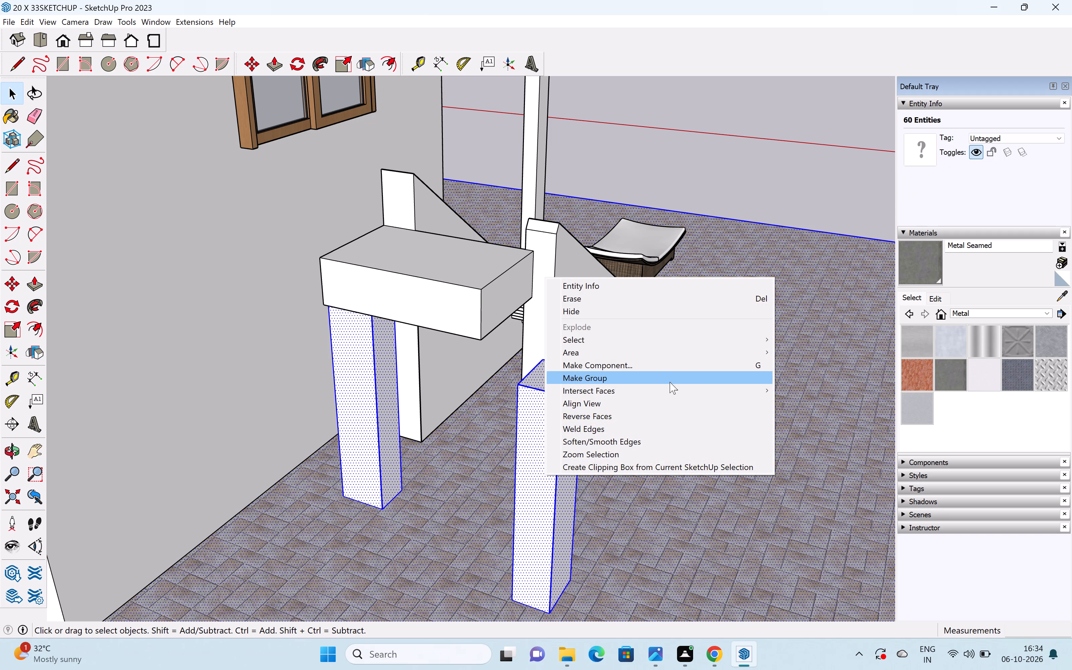
pyautogui.click(667, 384)
pyautogui.click(658, 376)
pyautogui.doubleClick(561, 445)
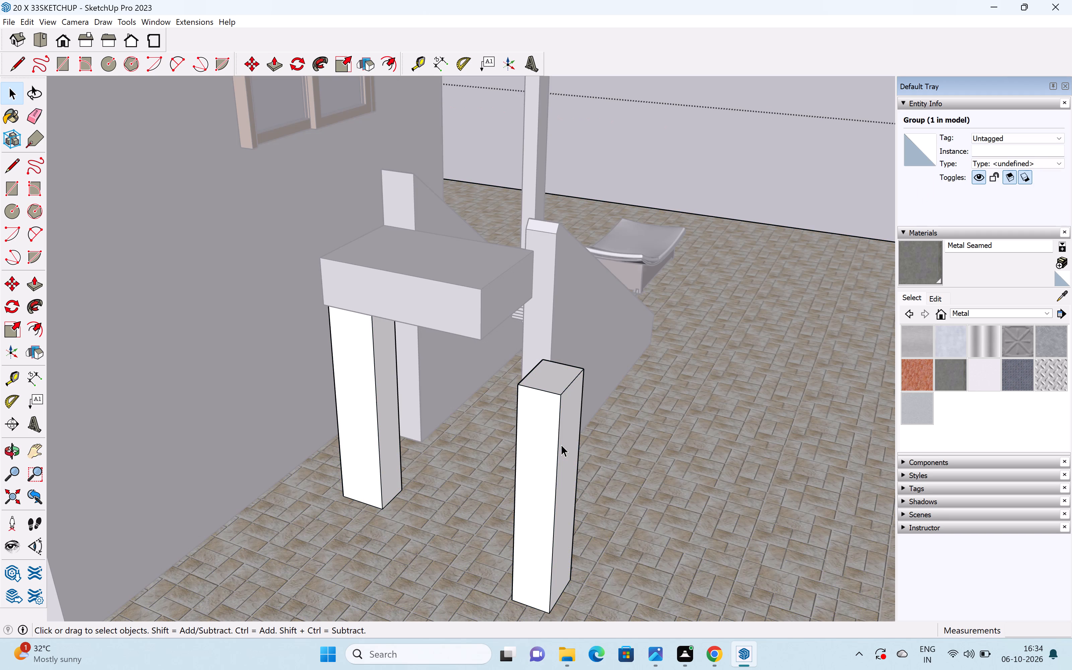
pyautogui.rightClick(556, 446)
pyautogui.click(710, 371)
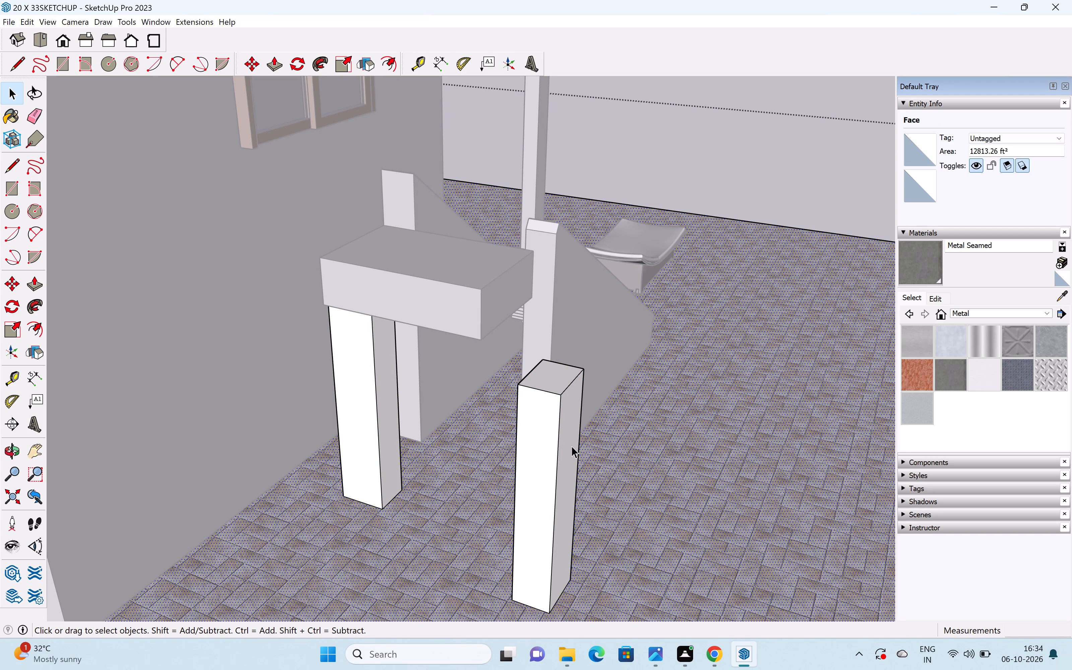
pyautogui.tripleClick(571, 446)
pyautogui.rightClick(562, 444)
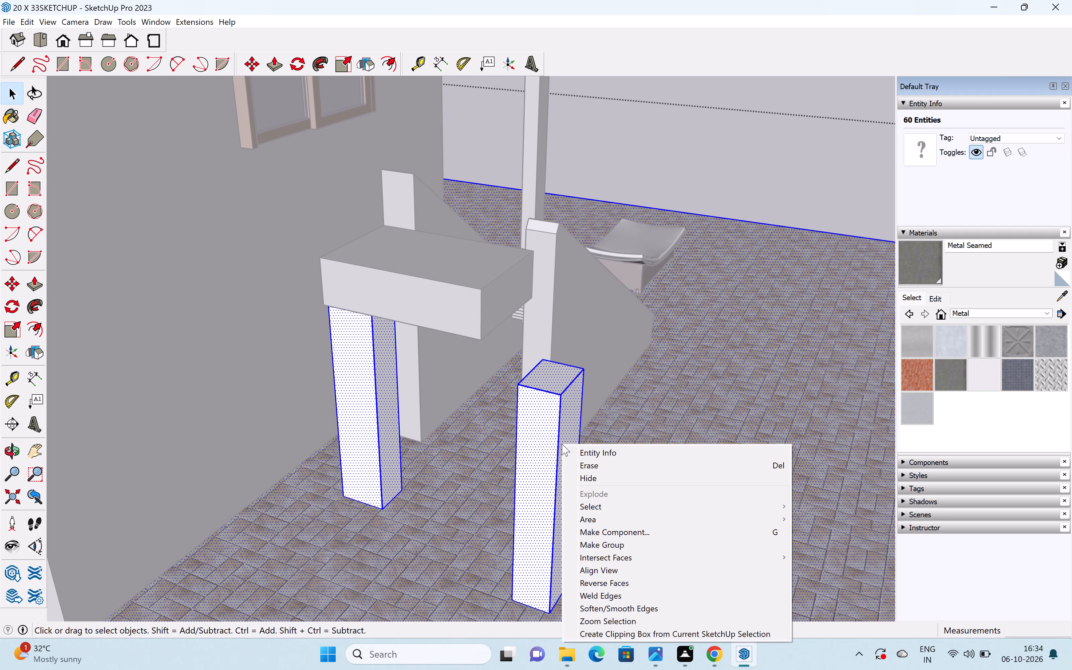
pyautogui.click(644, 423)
# Inside the open group, select all the connected pillar and paving geometry and make it a nested group.
pyautogui.scroll(-6, 572, 446)
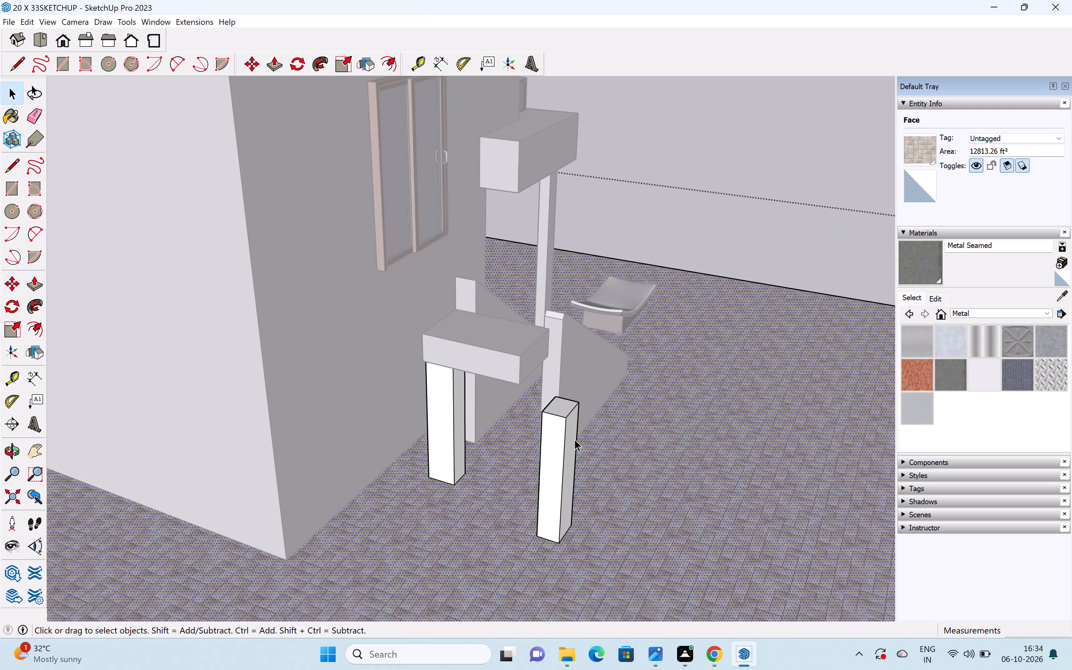
pyautogui.scroll(-11, 575, 439)
pyautogui.moveTo(581, 431); pyautogui.dragTo(343, 418, button='middle')
pyautogui.scroll(3, 421, 455)
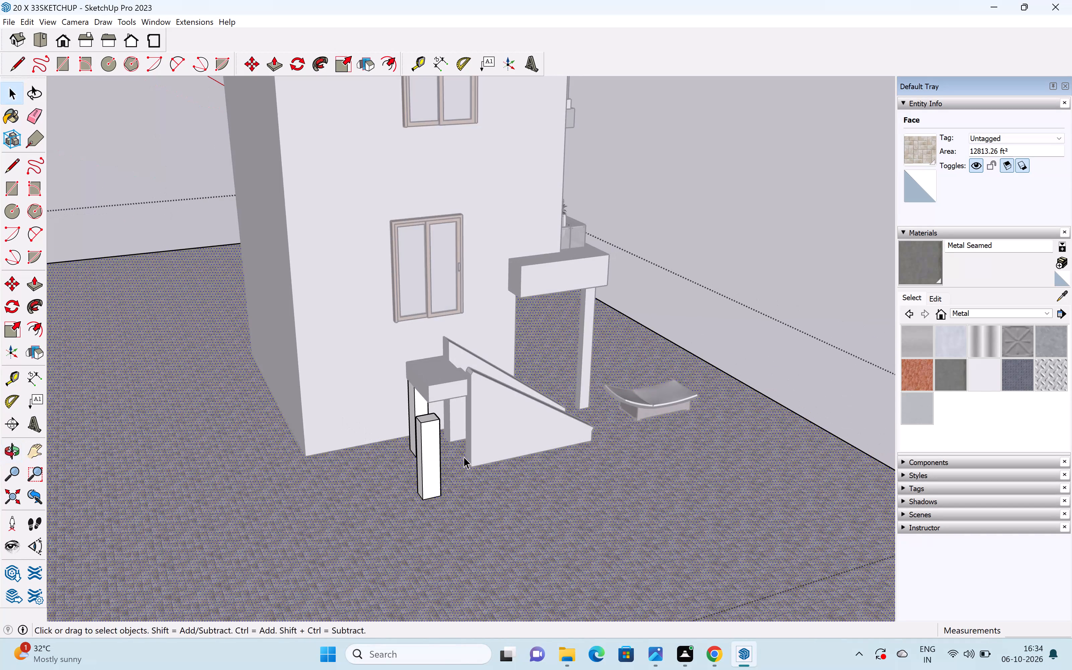
pyautogui.scroll(9, 464, 457)
pyautogui.tripleClick(407, 490)
pyautogui.tripleClick(407, 490)
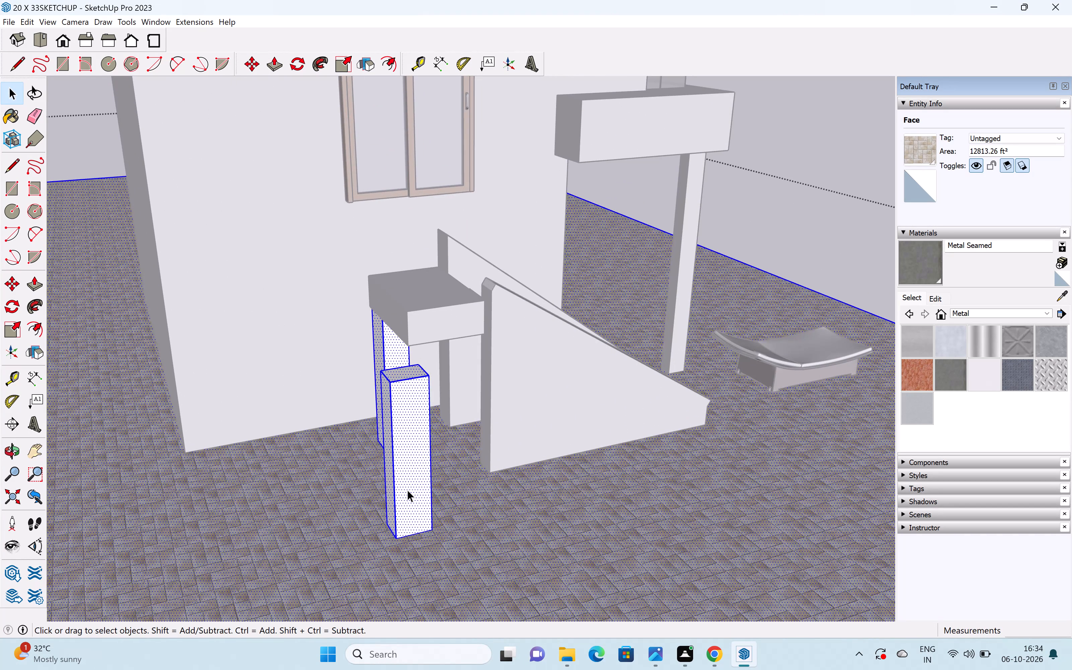
pyautogui.rightClick(394, 484)
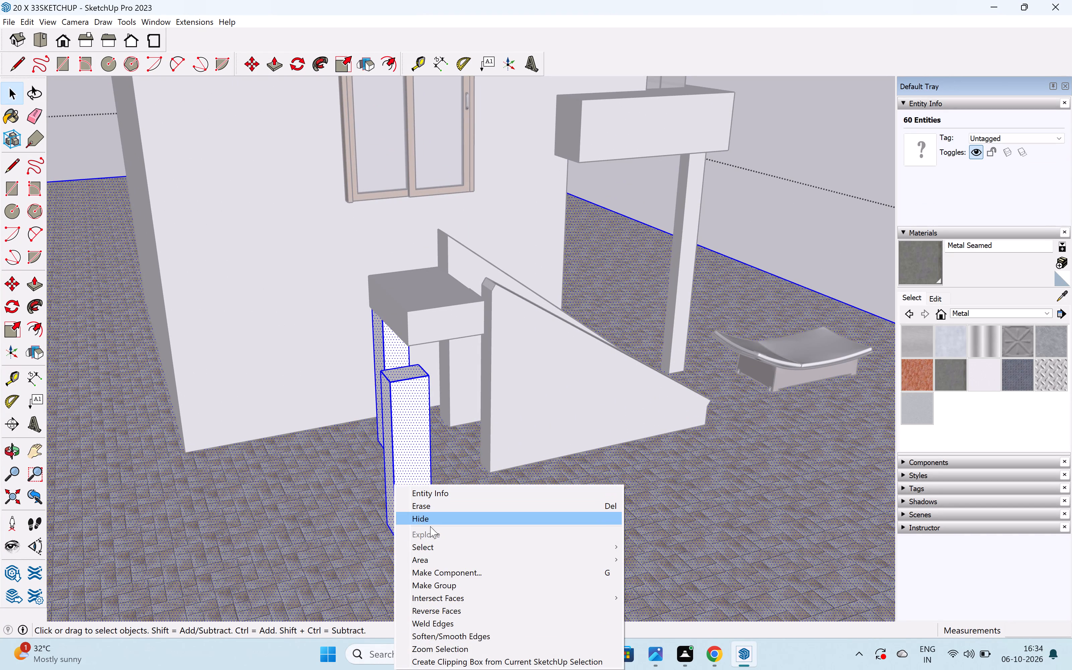
pyautogui.click(458, 586)
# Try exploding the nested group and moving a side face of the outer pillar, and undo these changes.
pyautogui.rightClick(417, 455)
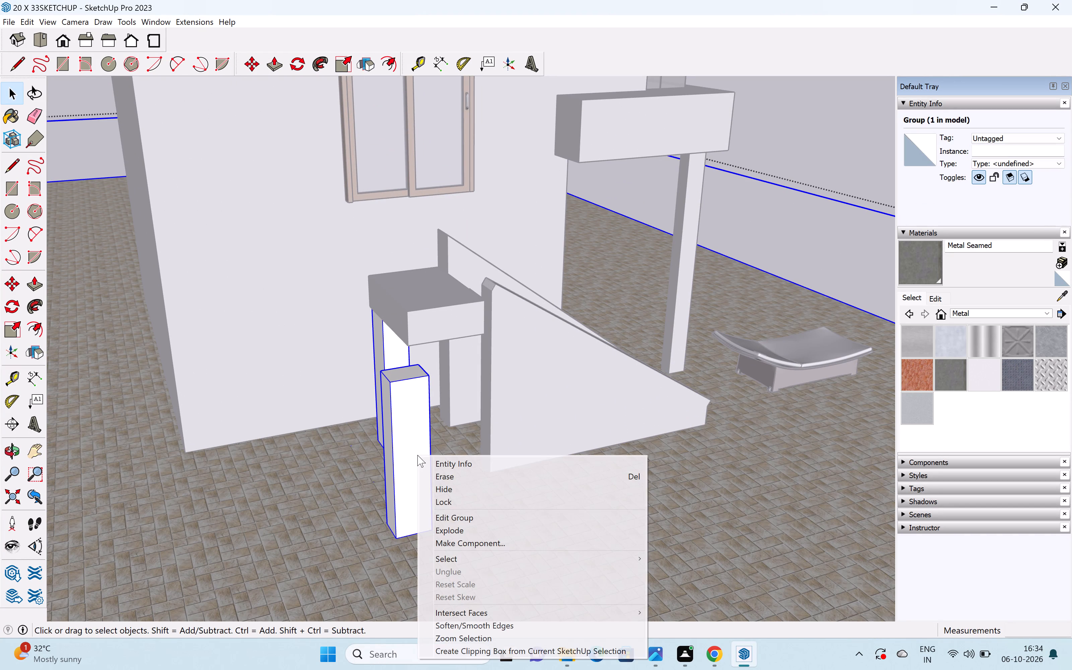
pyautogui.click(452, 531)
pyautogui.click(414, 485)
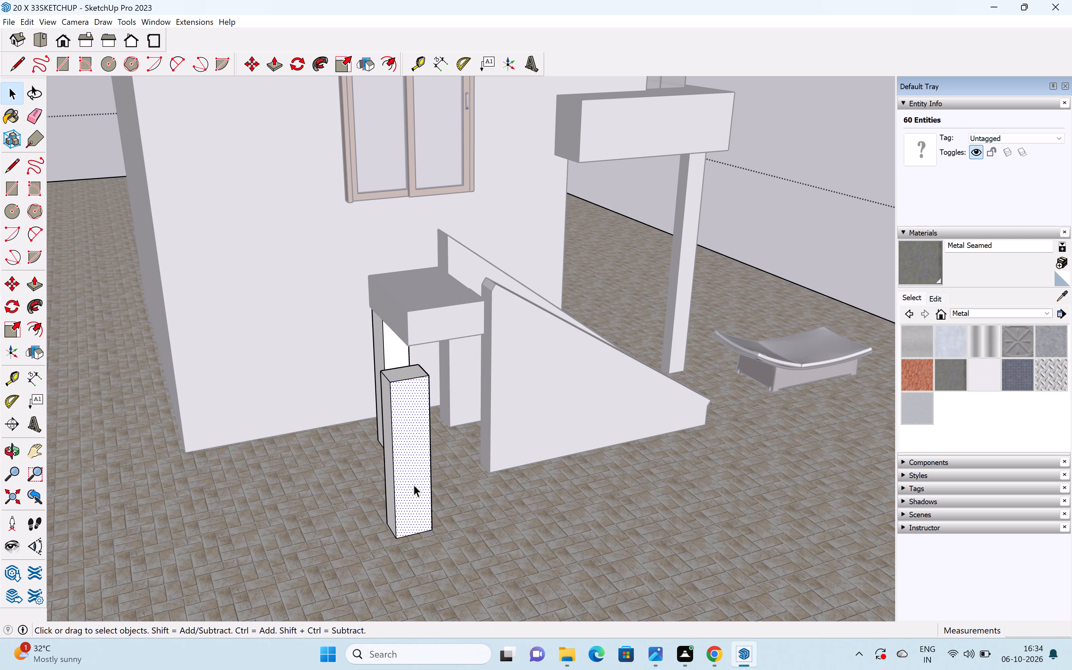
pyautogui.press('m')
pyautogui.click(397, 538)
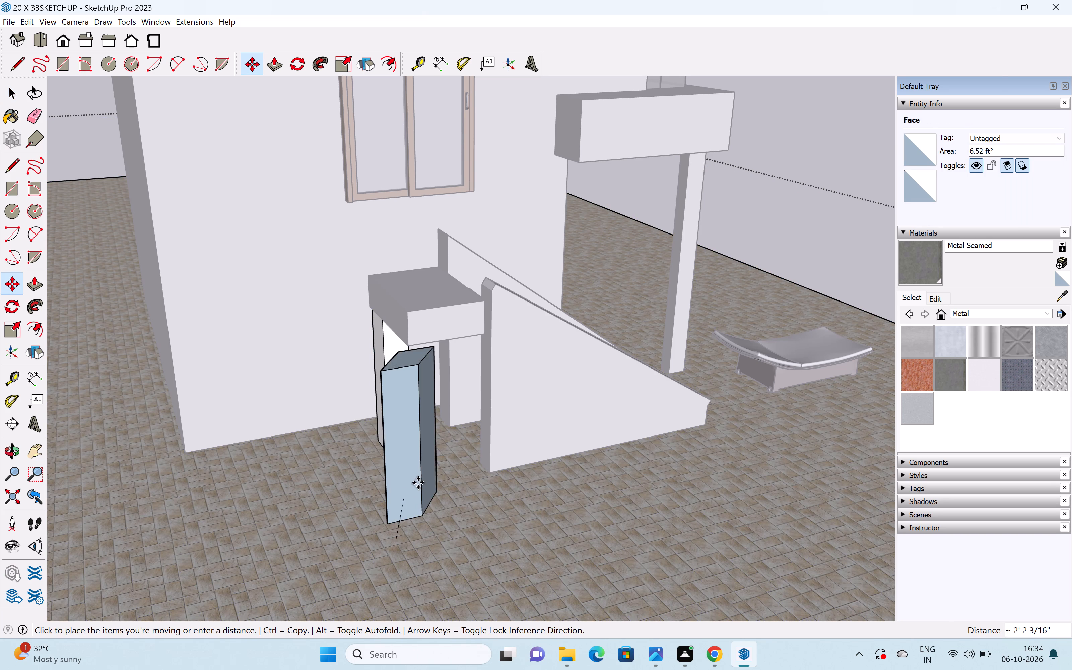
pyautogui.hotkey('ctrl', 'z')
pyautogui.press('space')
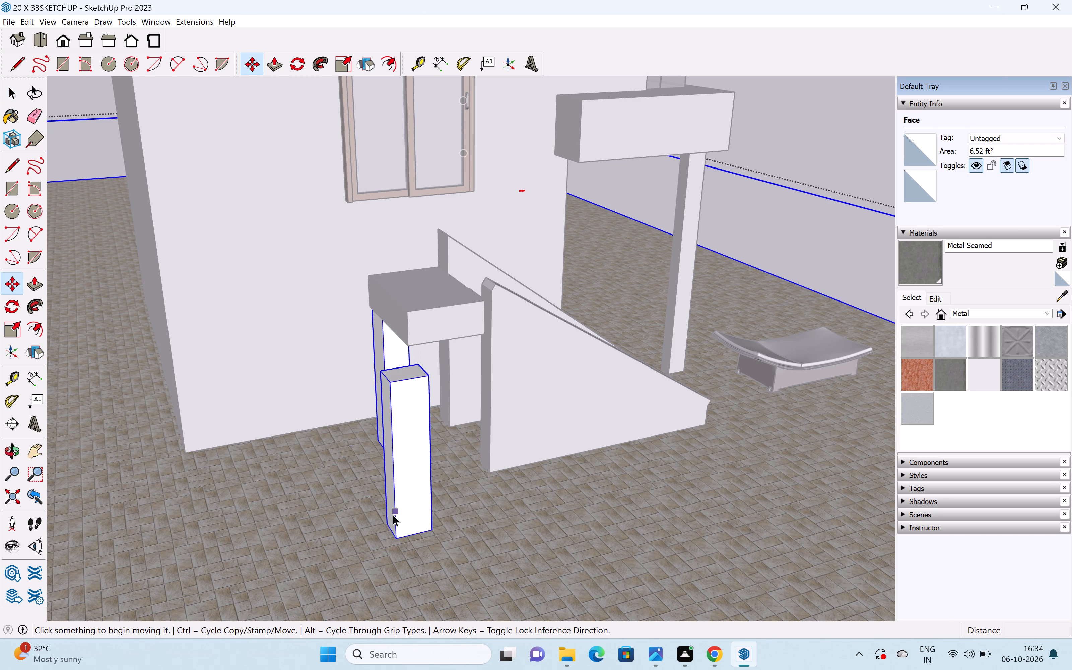
# Inside the nested group, select the whole outer pillar and move it about 2' 10" to stand under the landing's outer front corner.
pyautogui.moveTo(388, 446); pyautogui.dragTo(459, 472, button='middle')
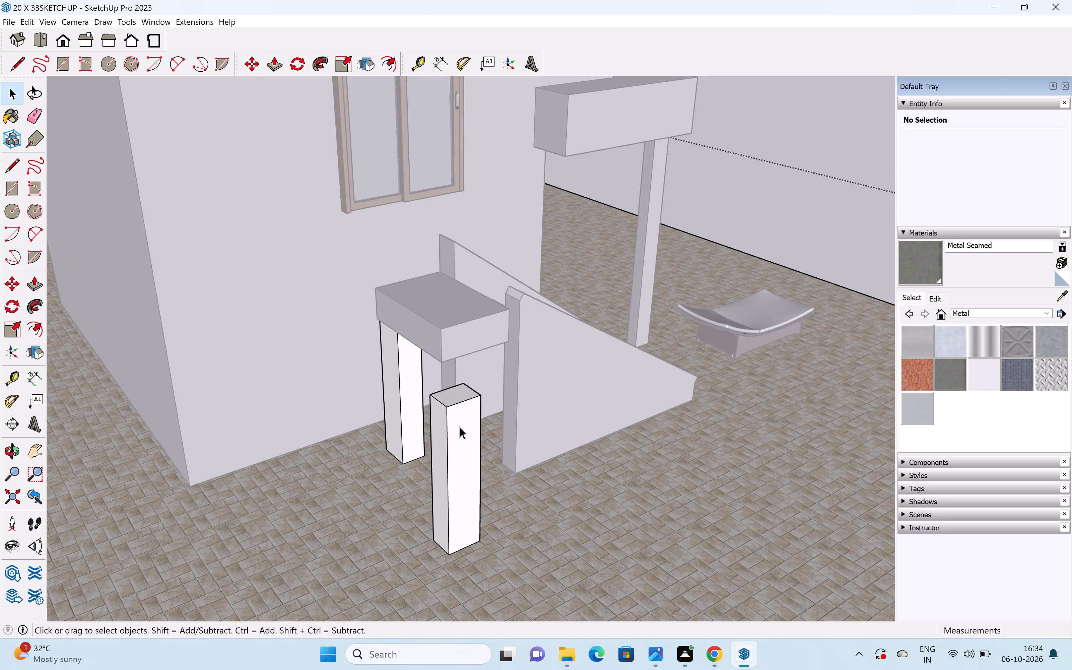
pyautogui.doubleClick(459, 419)
pyautogui.click(459, 418)
pyautogui.moveTo(423, 380); pyautogui.dragTo(500, 563)
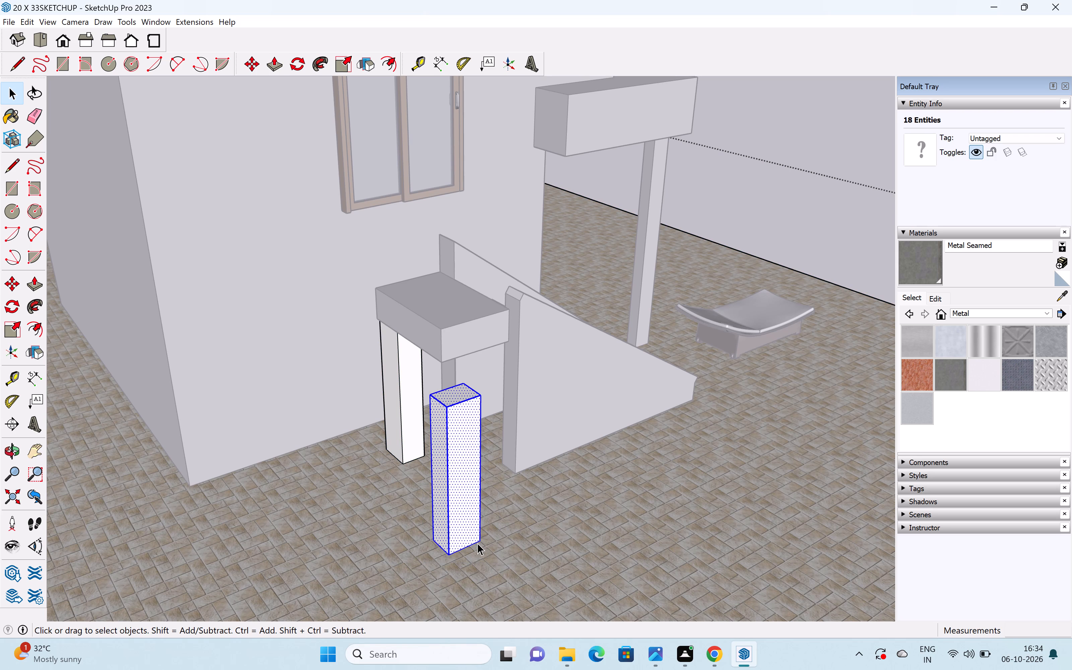
pyautogui.press('m')
pyautogui.click(449, 557)
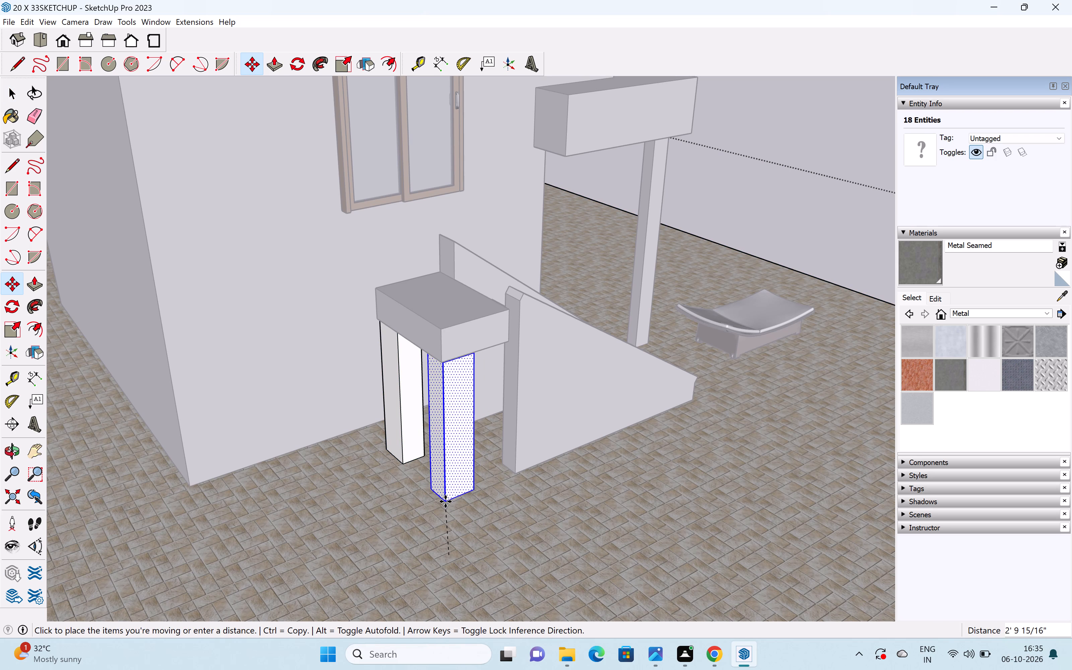
pyautogui.click(445, 501)
pyautogui.press('space')
pyautogui.click(435, 523)
# Close both levels of group editing to return to the whole house model.
pyautogui.scroll(-20, 472, 484)
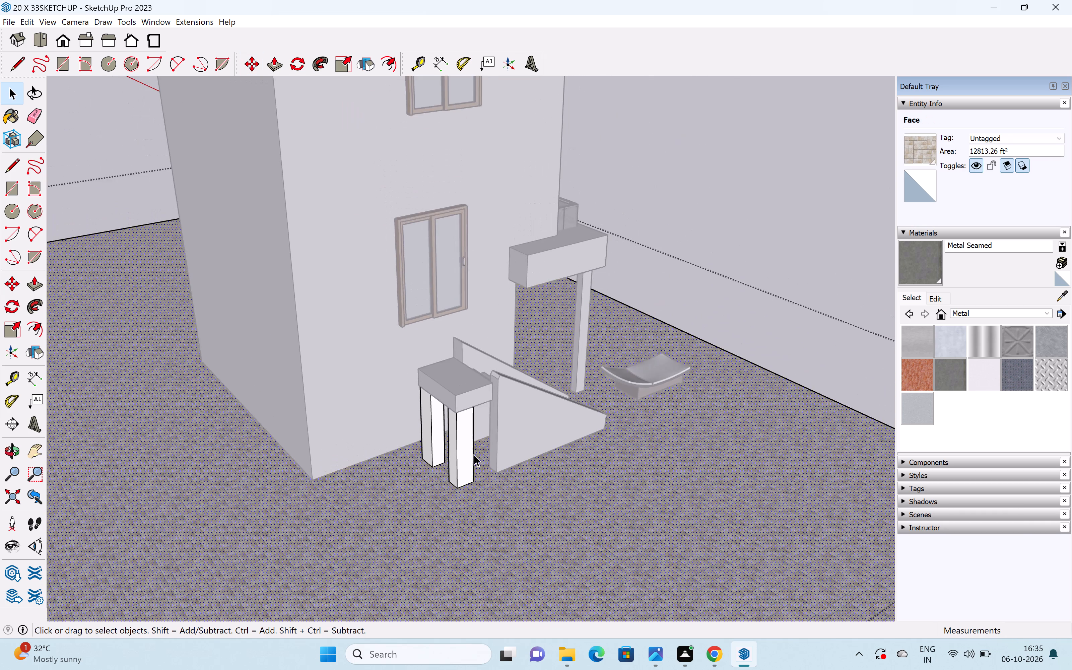
pyautogui.scroll(-2, 502, 446)
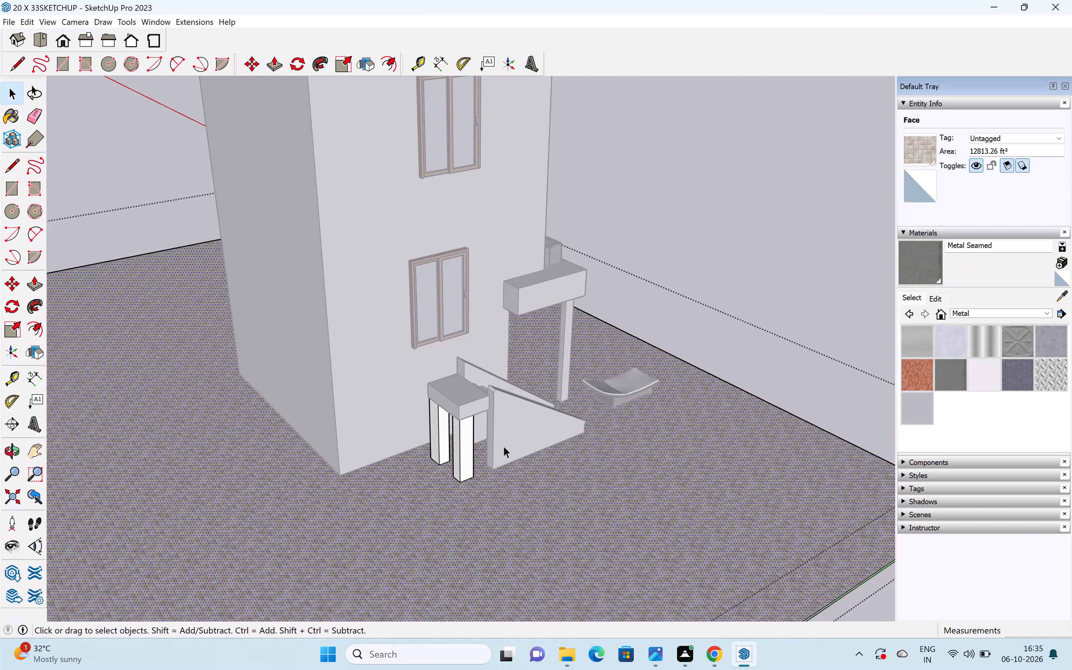
pyautogui.scroll(-17, 504, 446)
pyautogui.click(706, 327)
pyautogui.moveTo(646, 365); pyautogui.dragTo(445, 395, button='middle')
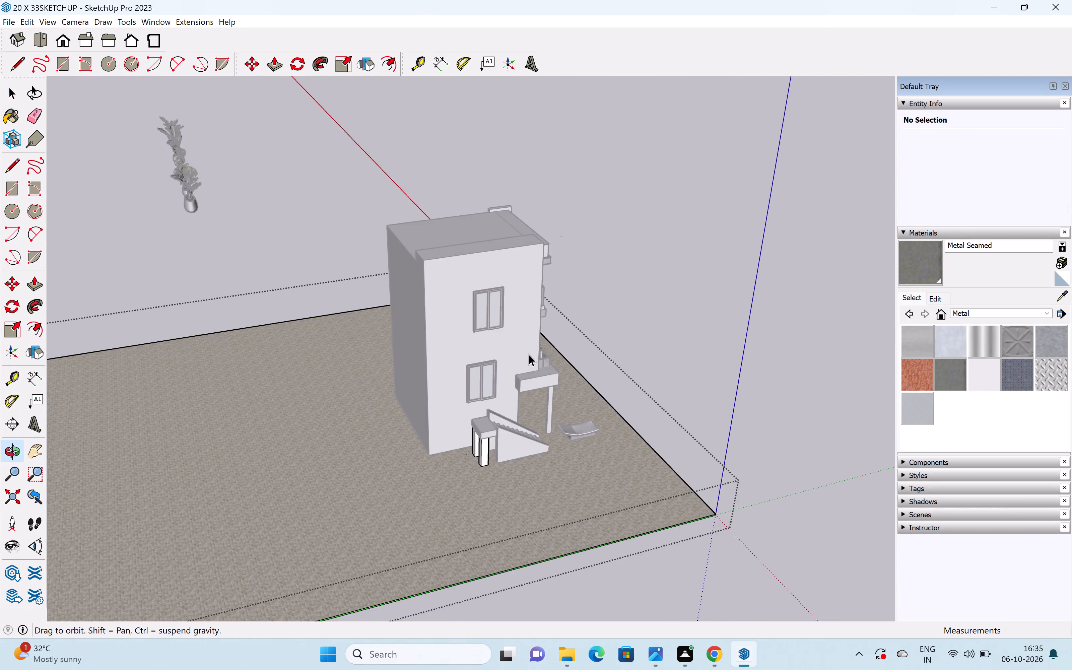
pyautogui.click(590, 328)
pyautogui.click(635, 358)
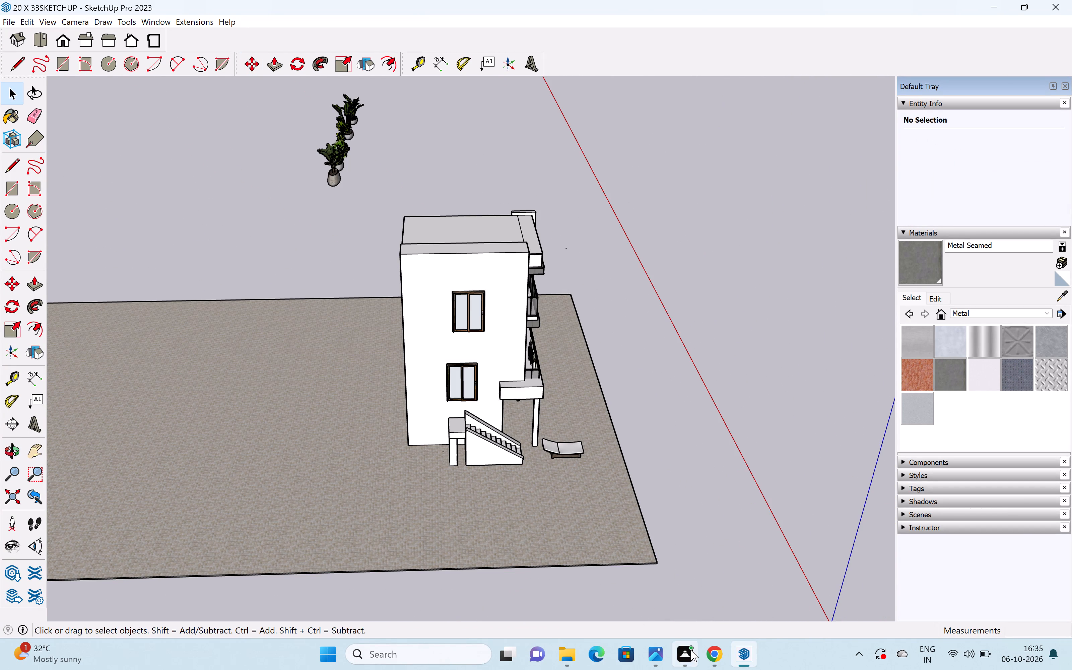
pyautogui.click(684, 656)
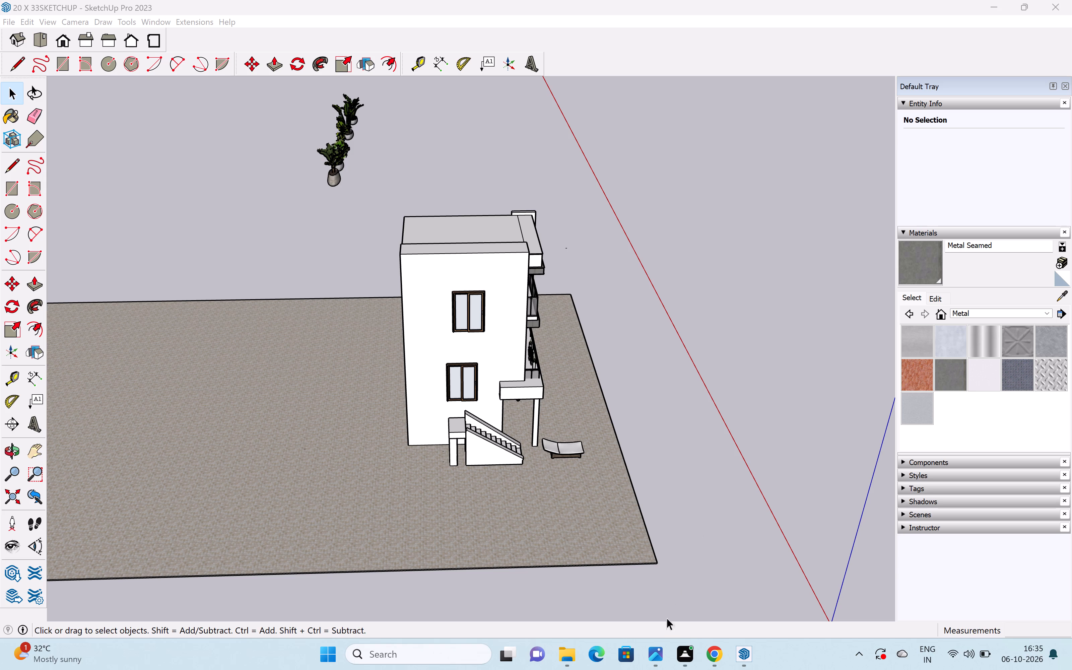
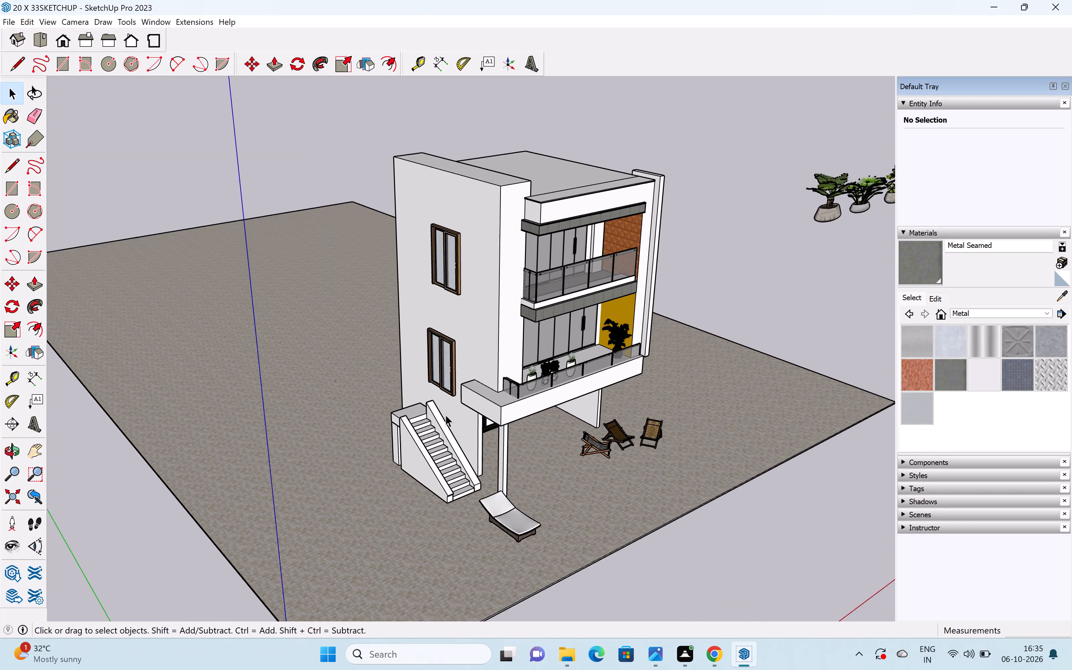
# Push/Pull the rear end face of the staircase landing outward about 7' 6 5/8" along the side wall.
pyautogui.scroll(6, 458, 409)
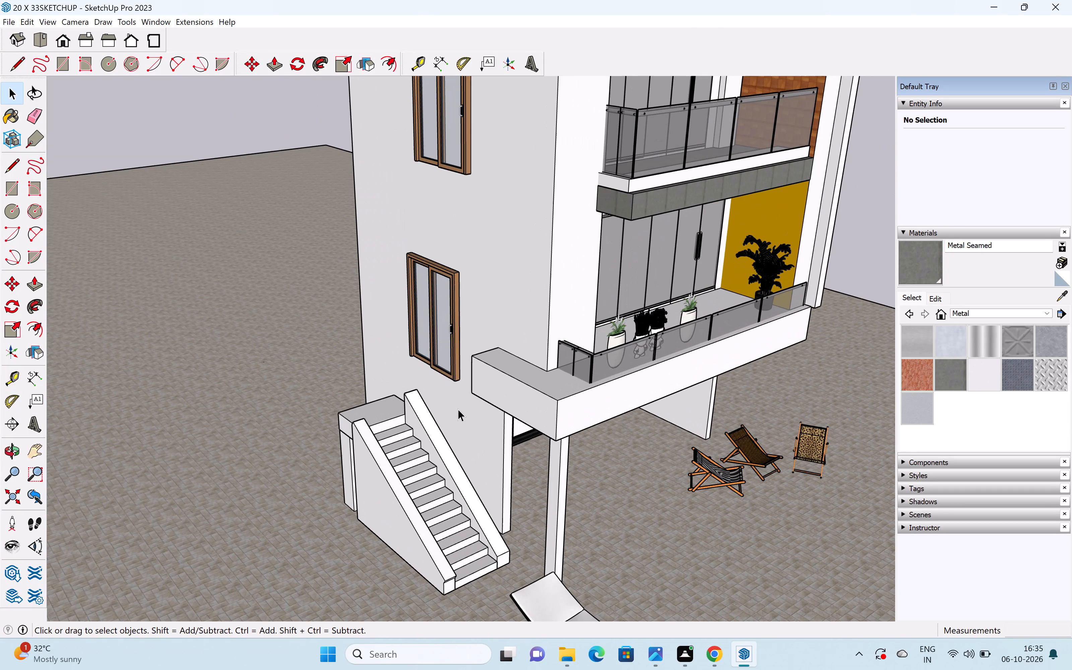
pyautogui.scroll(-7, 458, 409)
pyautogui.scroll(4, 391, 409)
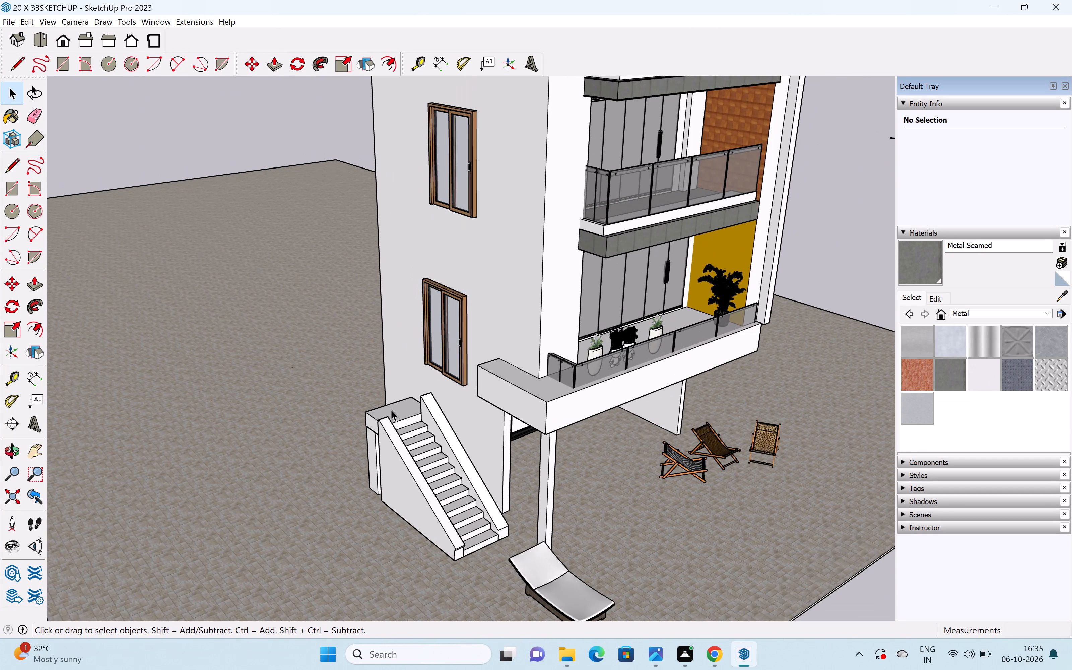
pyautogui.scroll(2, 391, 409)
pyautogui.moveTo(391, 417); pyautogui.dragTo(783, 373, button='middle')
pyautogui.scroll(1, 371, 476)
pyautogui.moveTo(390, 474); pyautogui.dragTo(477, 464, button='middle')
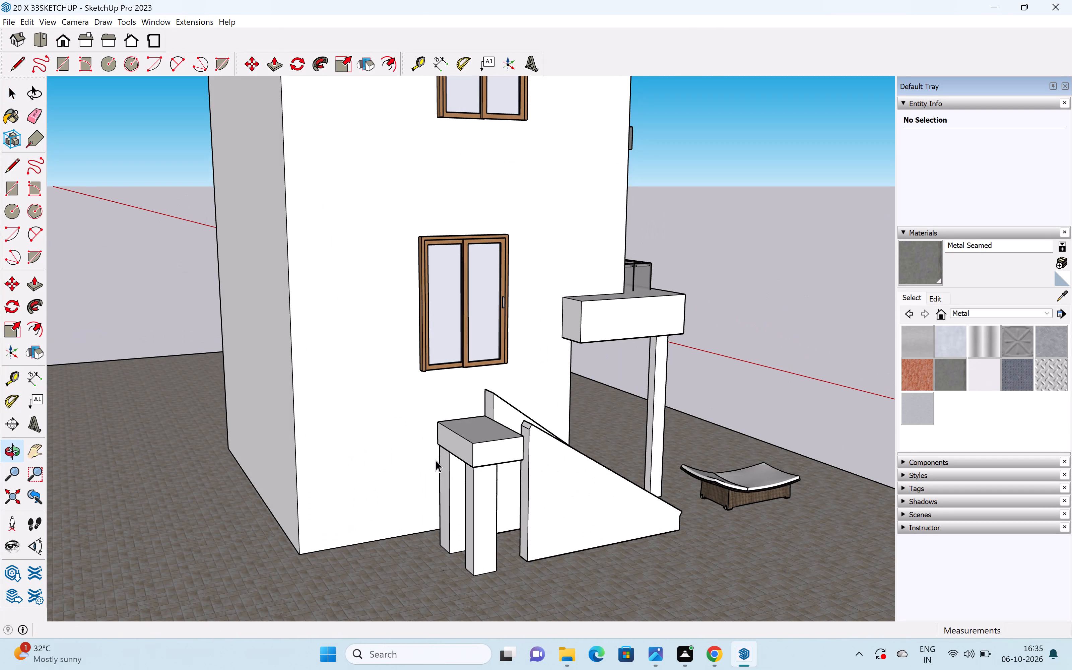
pyautogui.press('p')
pyautogui.moveTo(456, 438); pyautogui.dragTo(428, 445)
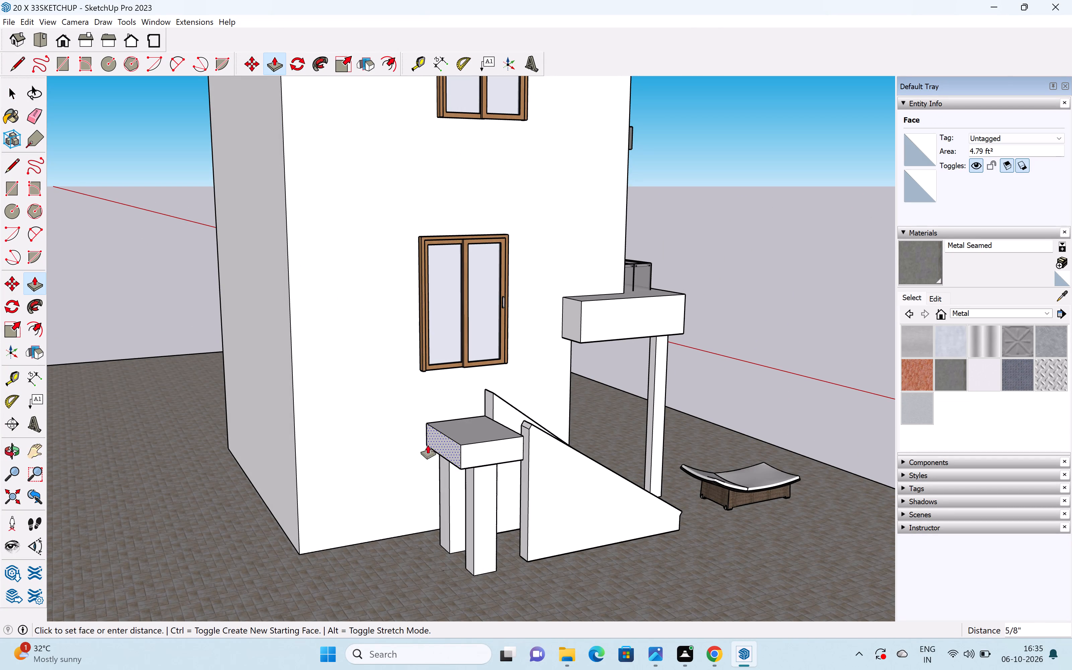
pyautogui.moveTo(428, 445); pyautogui.dragTo(317, 469)
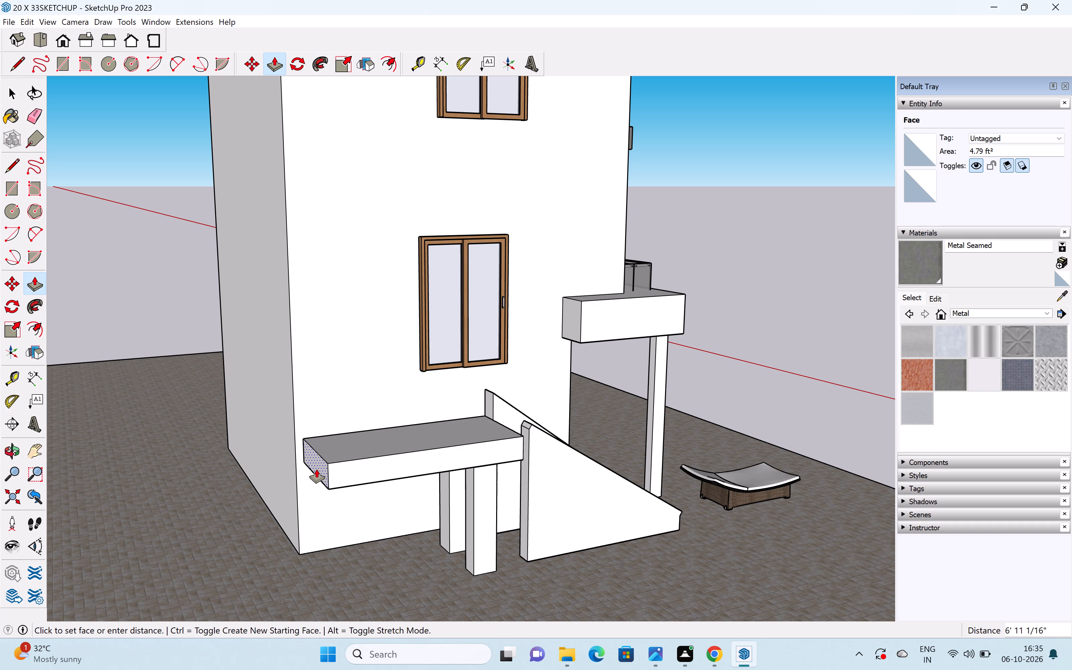
pyautogui.moveTo(317, 469); pyautogui.dragTo(304, 473)
# Push the extended landing's rear end face back about 9 9/16" to shorten the slab.
pyautogui.scroll(-6, 435, 427)
pyautogui.scroll(4, 437, 427)
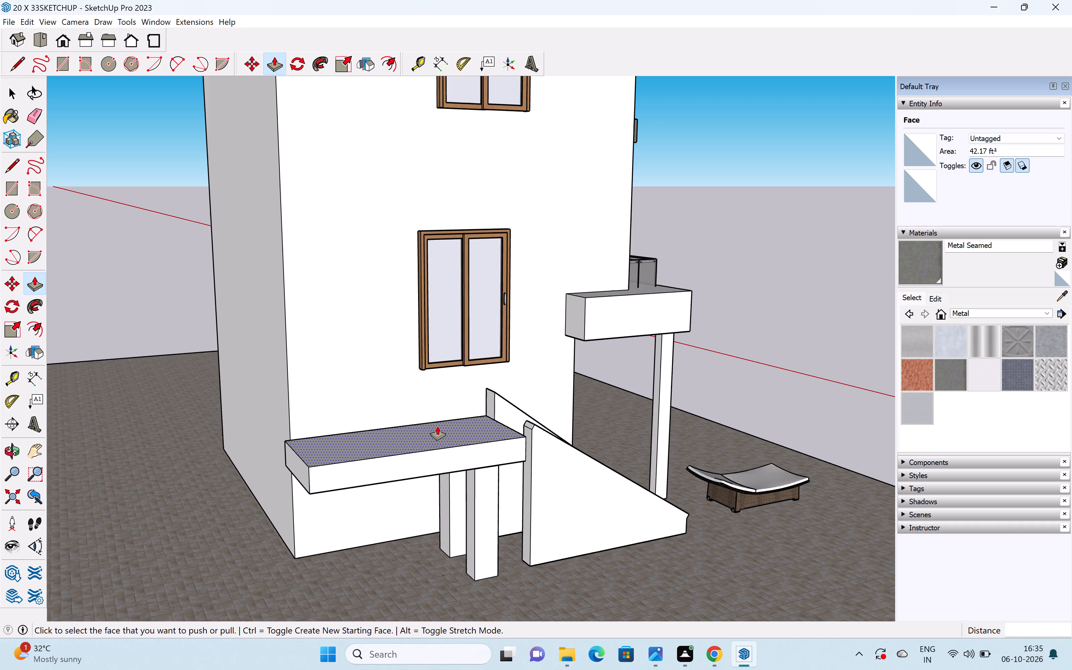
pyautogui.scroll(3, 438, 426)
pyautogui.moveTo(481, 418); pyautogui.dragTo(166, 457, button='middle')
pyautogui.scroll(-6, 282, 440)
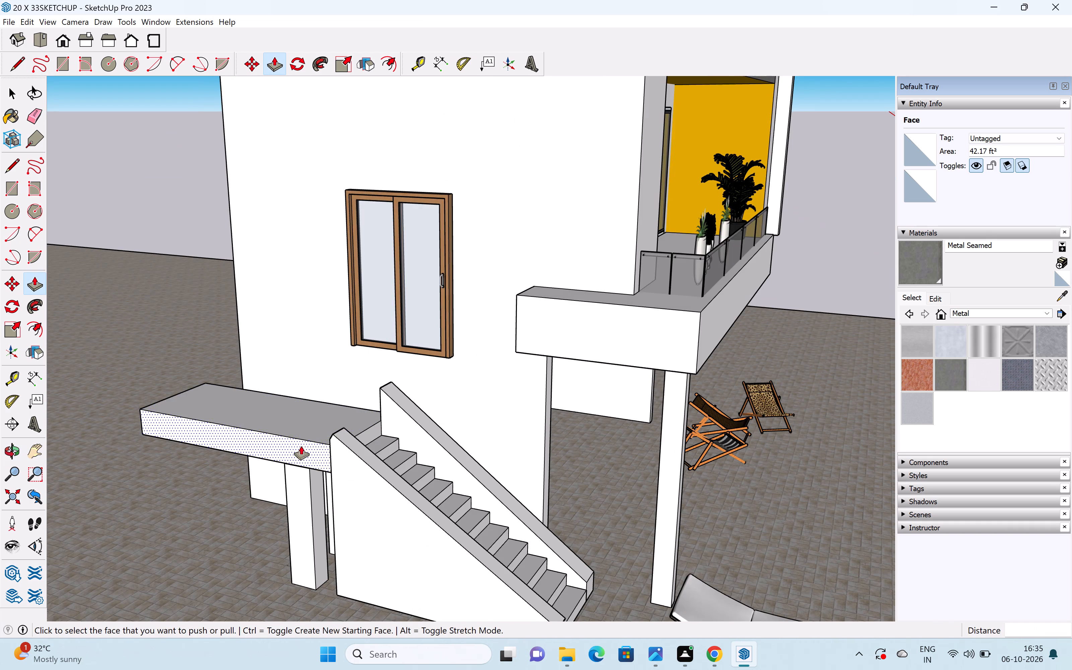
pyautogui.moveTo(154, 426); pyautogui.dragTo(509, 383, button='middle')
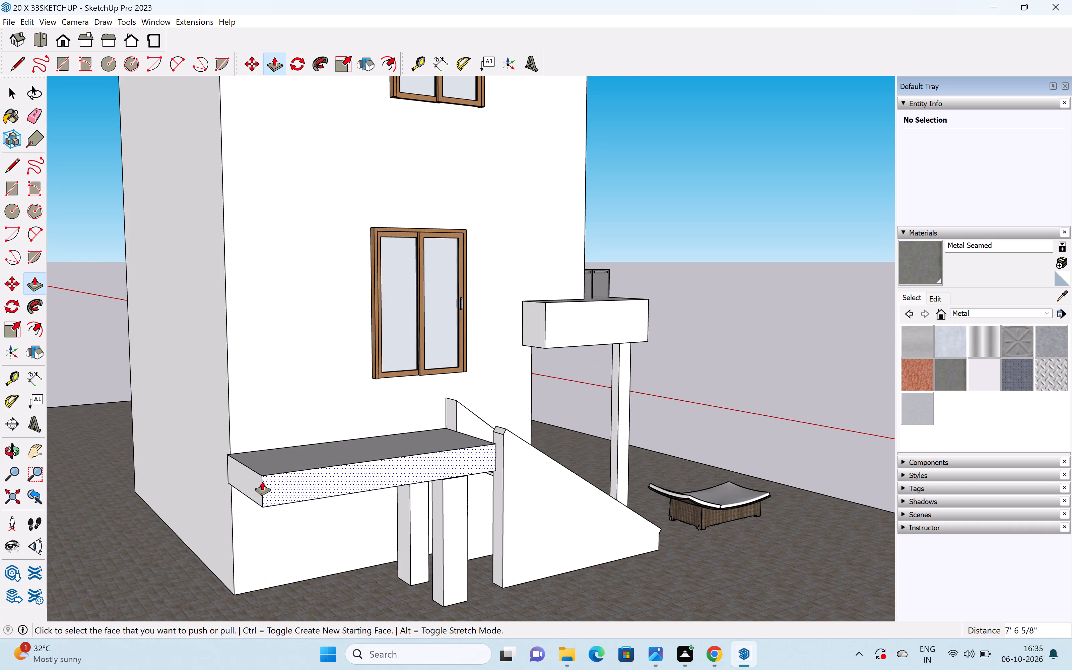
pyautogui.moveTo(256, 481); pyautogui.dragTo(277, 484)
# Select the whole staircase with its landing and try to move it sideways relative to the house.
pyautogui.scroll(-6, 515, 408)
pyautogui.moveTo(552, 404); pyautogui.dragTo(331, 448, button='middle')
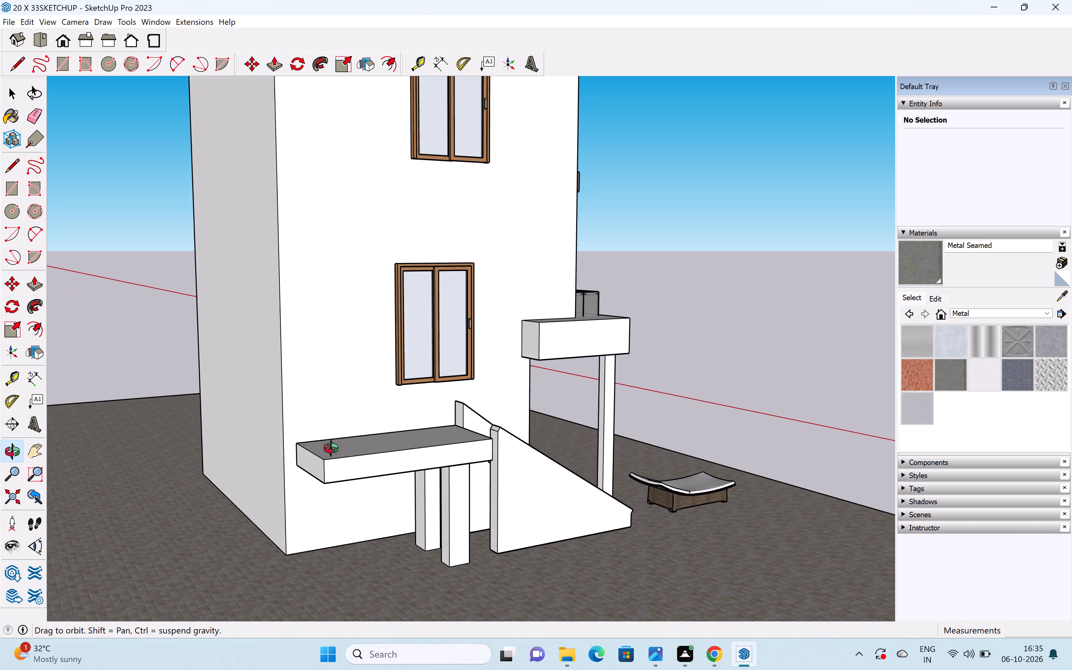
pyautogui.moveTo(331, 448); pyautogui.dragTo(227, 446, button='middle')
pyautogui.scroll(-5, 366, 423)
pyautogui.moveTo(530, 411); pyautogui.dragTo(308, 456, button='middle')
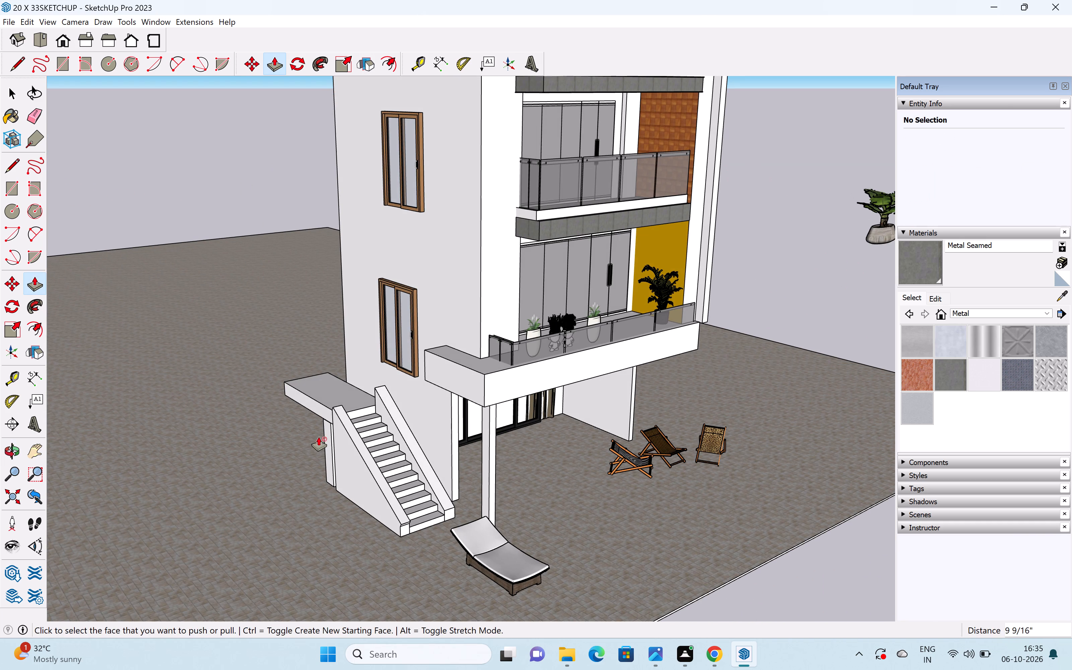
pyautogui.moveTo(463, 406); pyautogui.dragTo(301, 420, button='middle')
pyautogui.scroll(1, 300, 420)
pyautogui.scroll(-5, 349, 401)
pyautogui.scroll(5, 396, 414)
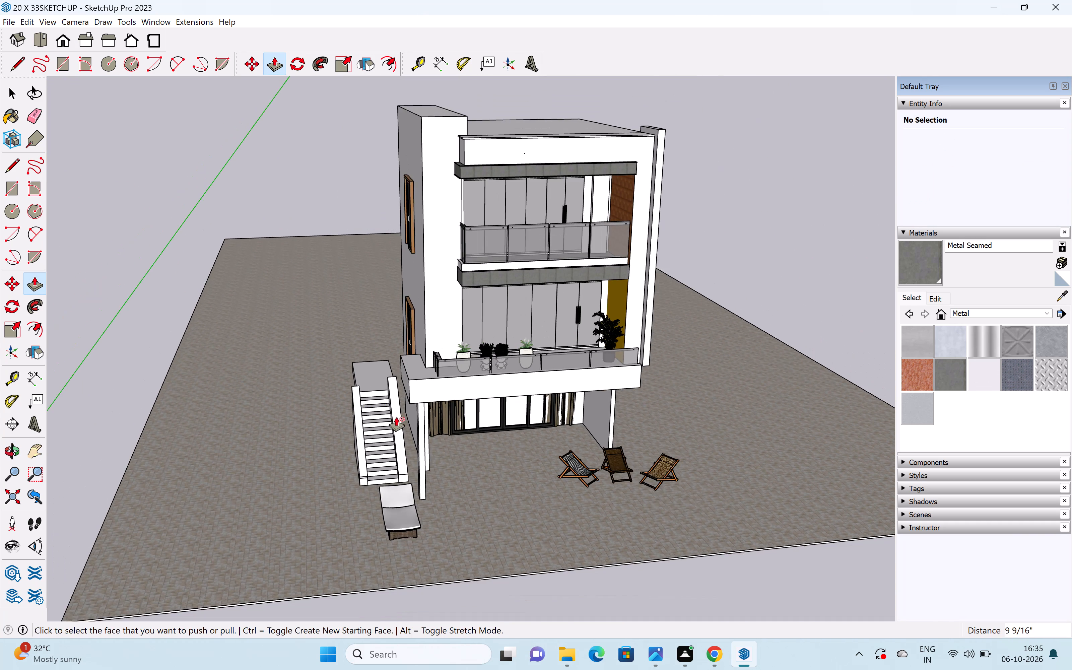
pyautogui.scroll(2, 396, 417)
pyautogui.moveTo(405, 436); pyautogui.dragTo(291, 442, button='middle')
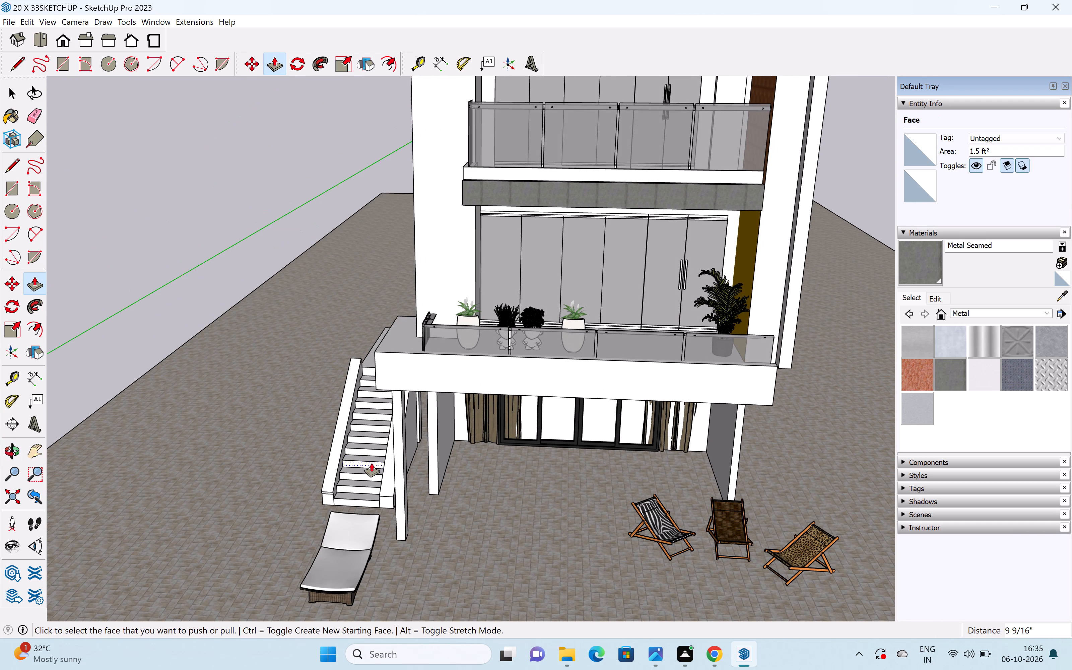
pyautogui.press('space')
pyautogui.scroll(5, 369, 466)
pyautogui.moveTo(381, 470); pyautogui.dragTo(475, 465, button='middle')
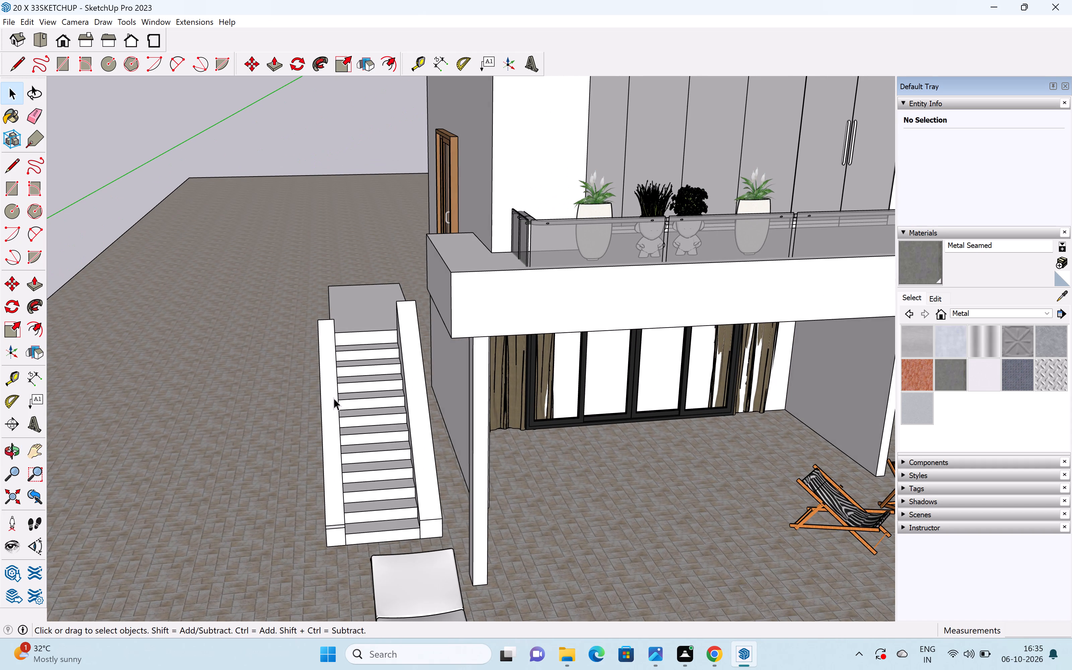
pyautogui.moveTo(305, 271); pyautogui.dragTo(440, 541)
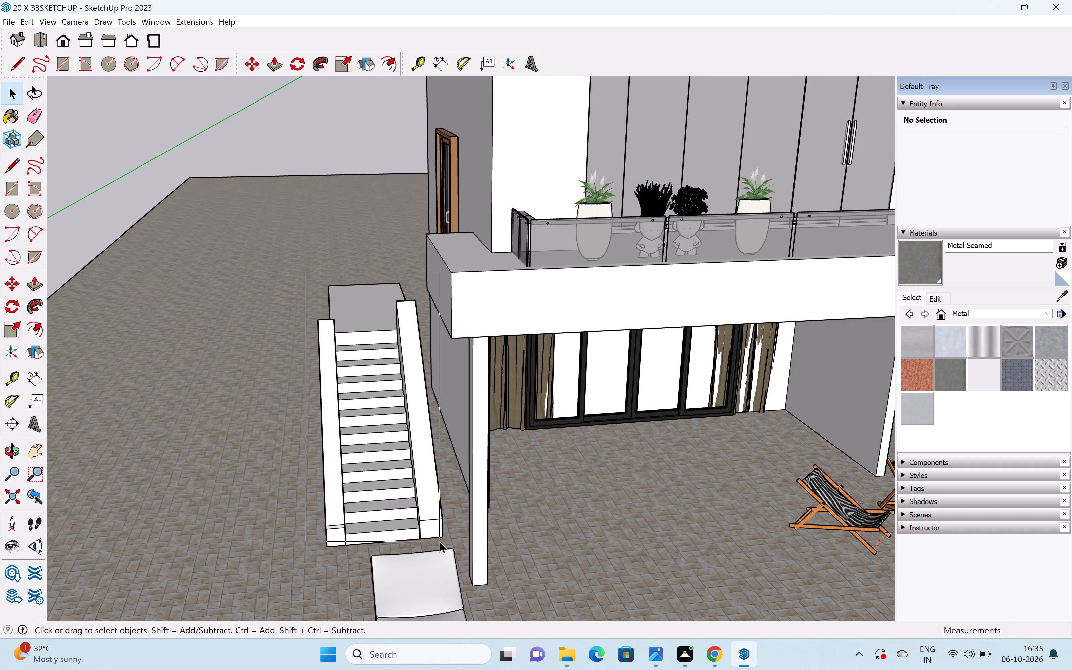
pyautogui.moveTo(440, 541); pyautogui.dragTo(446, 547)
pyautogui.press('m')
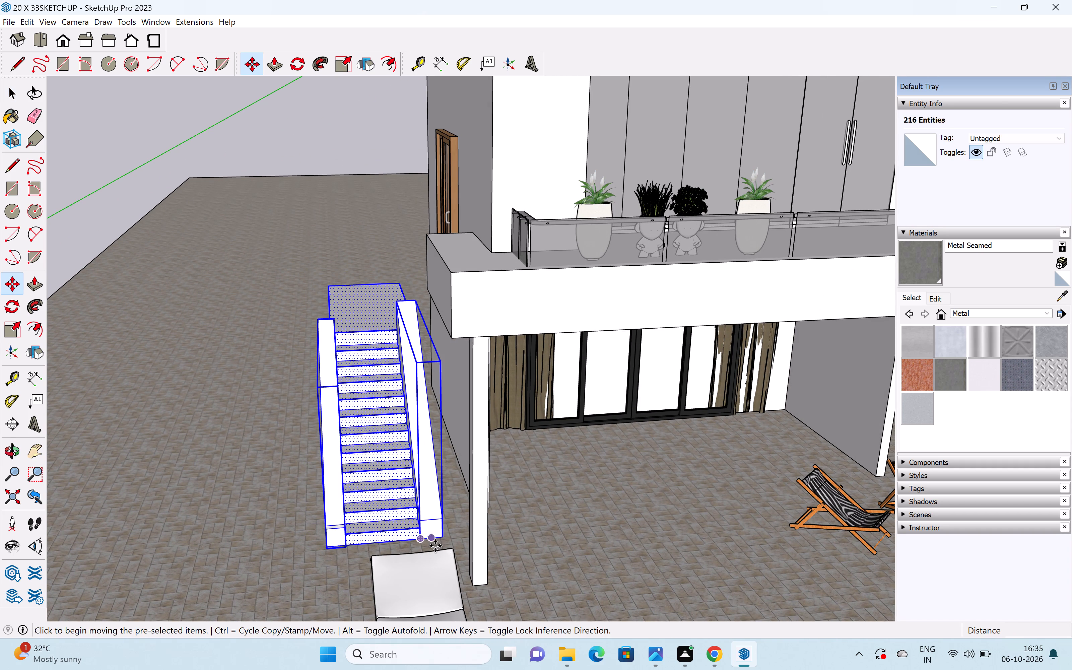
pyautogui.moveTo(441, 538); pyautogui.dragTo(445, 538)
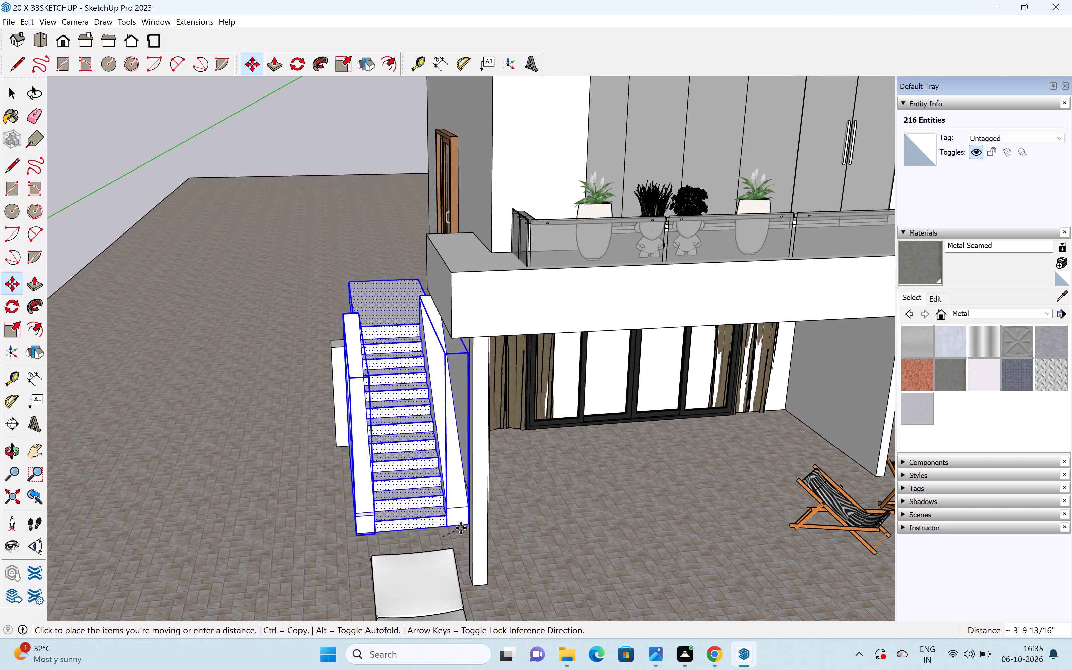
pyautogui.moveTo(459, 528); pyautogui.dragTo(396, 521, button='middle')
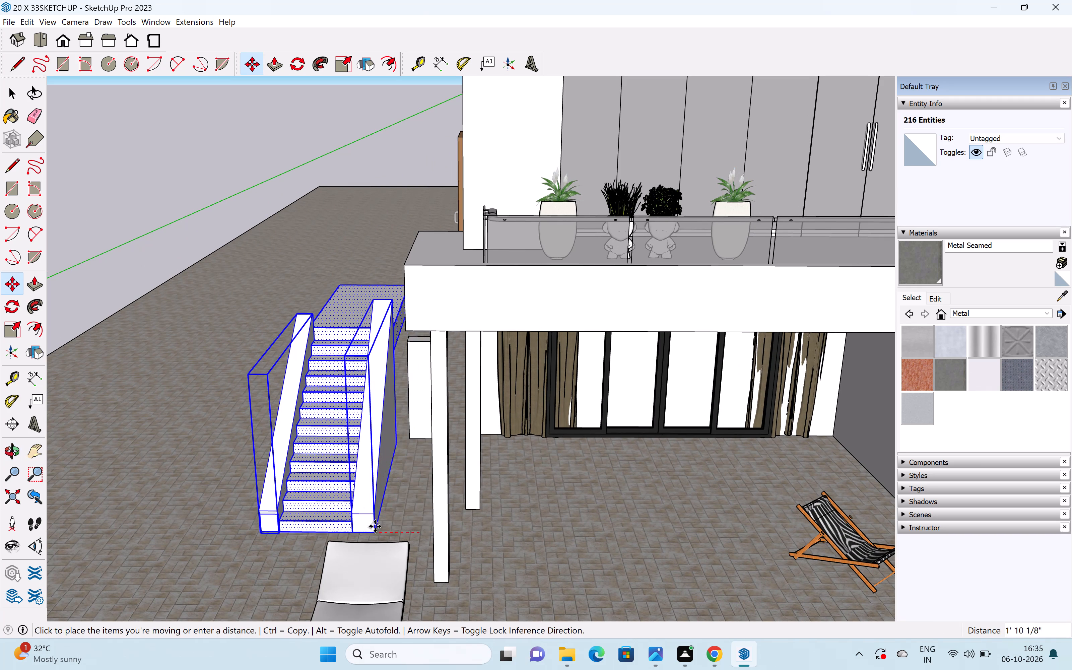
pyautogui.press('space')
# Open the pillar-and-paving group down to its geometry, select all the connected pillar and paving geometry, and make it a nested group.
pyautogui.scroll(-4, 398, 515)
pyautogui.moveTo(334, 505); pyautogui.dragTo(566, 455, button='middle')
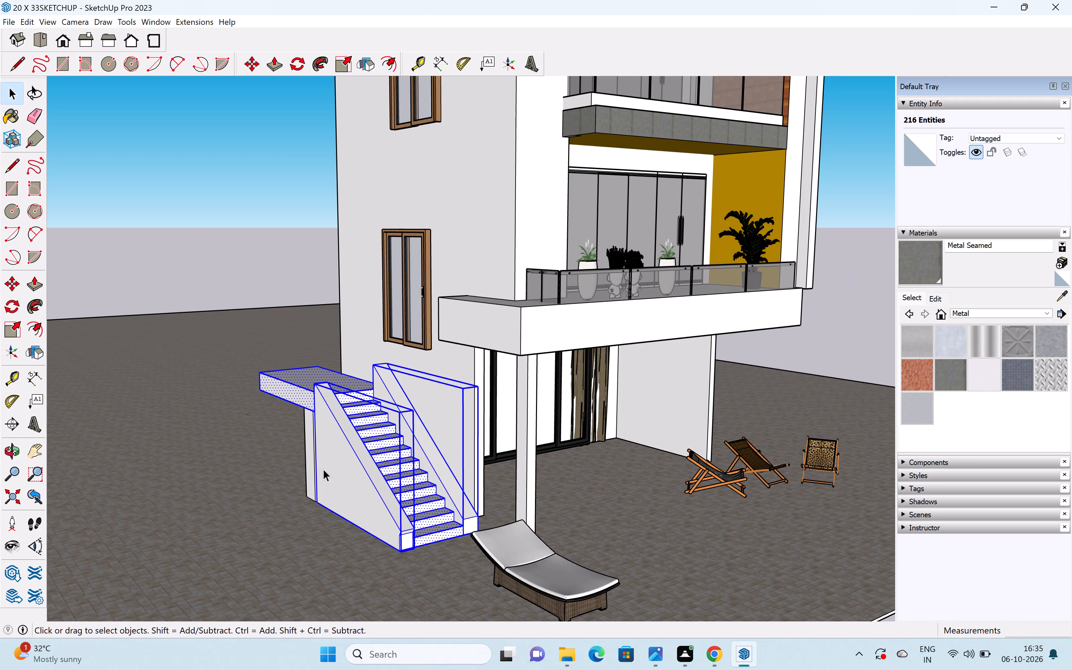
pyautogui.moveTo(329, 469); pyautogui.dragTo(589, 411, button='middle')
pyautogui.moveTo(205, 495); pyautogui.dragTo(377, 491, button='middle')
pyautogui.moveTo(259, 524); pyautogui.dragTo(339, 521, button='middle')
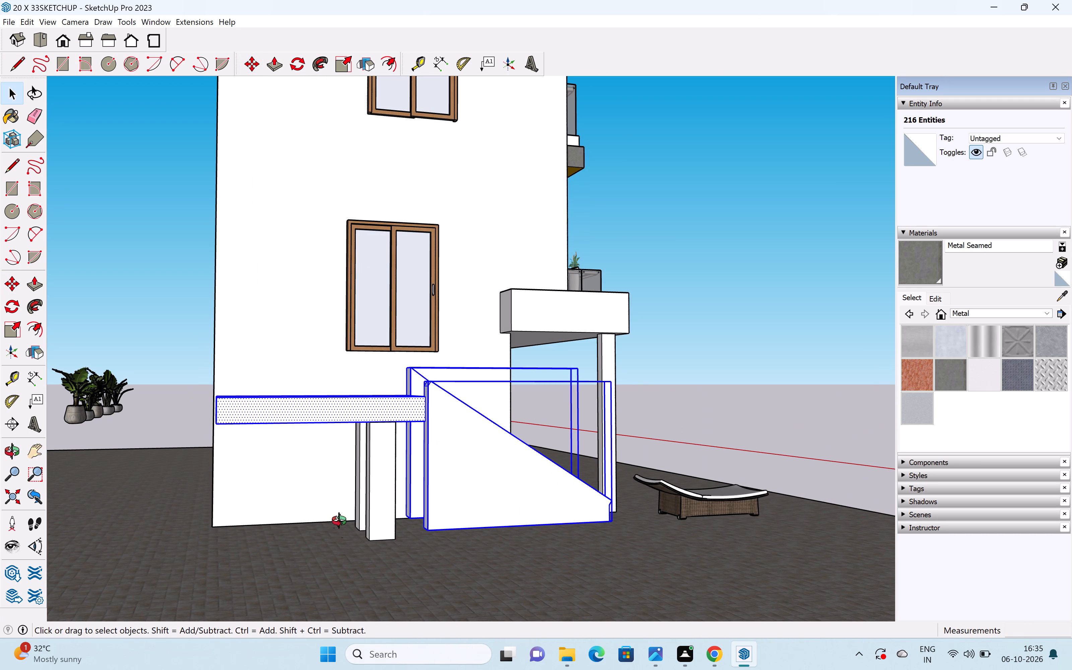
pyautogui.moveTo(339, 521); pyautogui.dragTo(366, 521, button='middle')
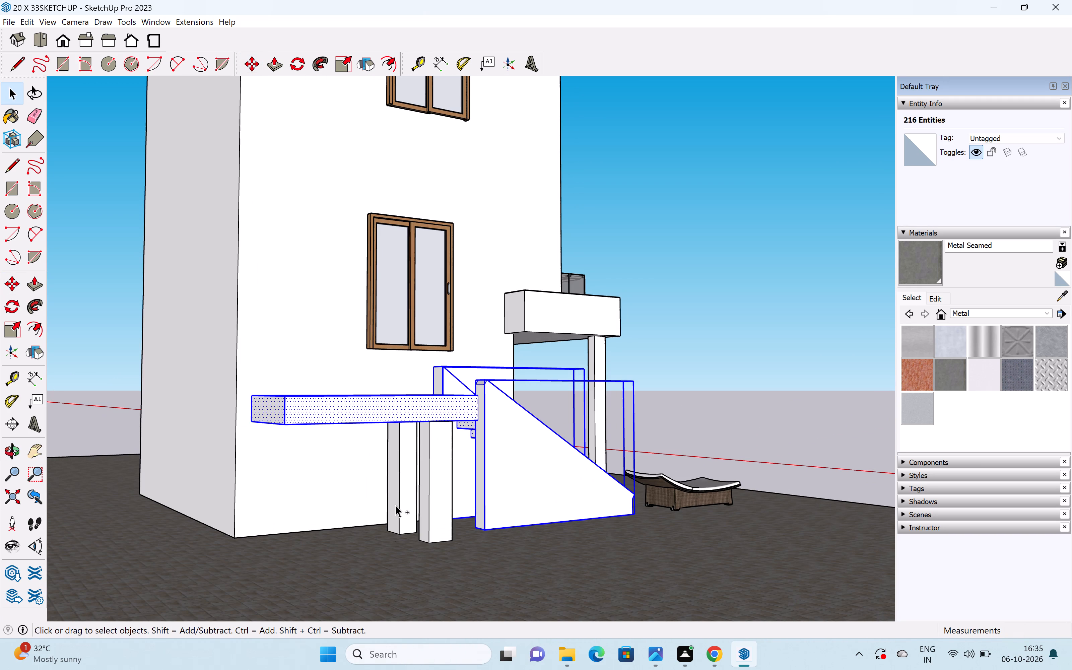
pyautogui.keyDown('ctrl'); pyautogui.click(398, 505); pyautogui.keyUp('ctrl')
pyautogui.keyDown('ctrl'); pyautogui.doubleClick(403, 503); pyautogui.keyUp('ctrl')
pyautogui.keyDown('ctrl'); pyautogui.click(424, 505); pyautogui.keyUp('ctrl')
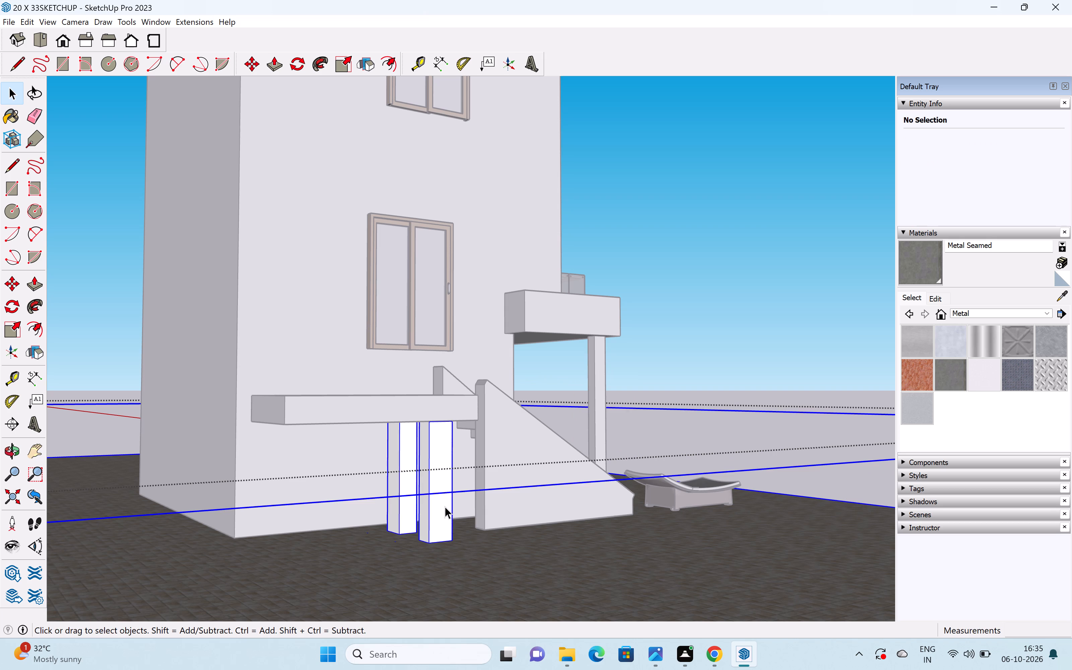
pyautogui.click(444, 507)
pyautogui.doubleClick(446, 507)
pyautogui.click(423, 503)
pyautogui.tripleClick(424, 502)
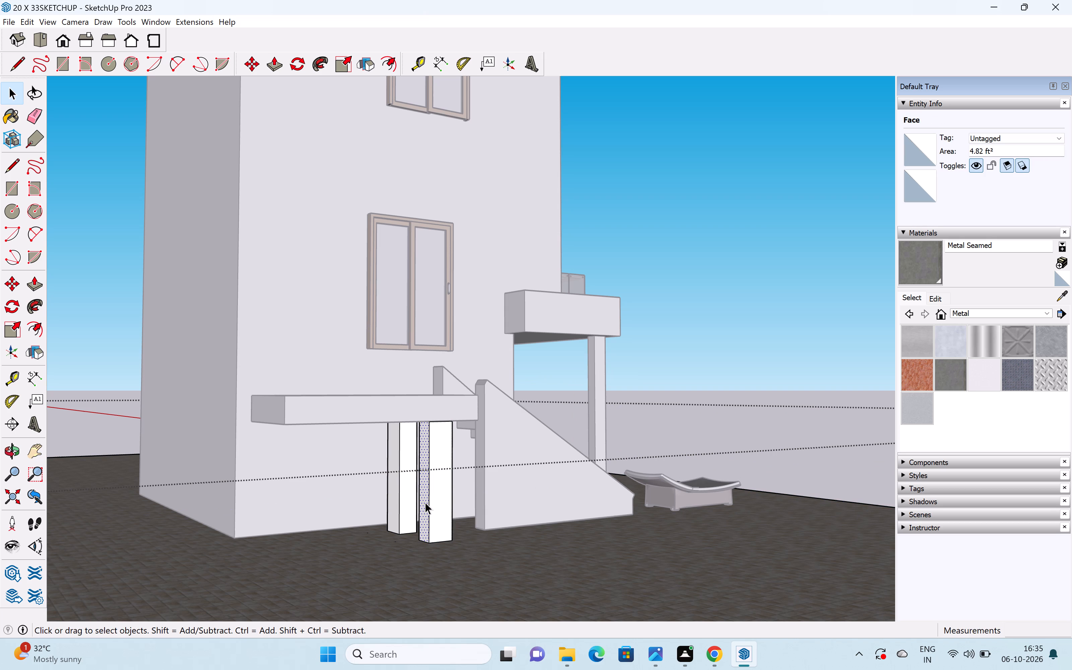
pyautogui.tripleClick(432, 505)
pyautogui.rightClick(422, 497)
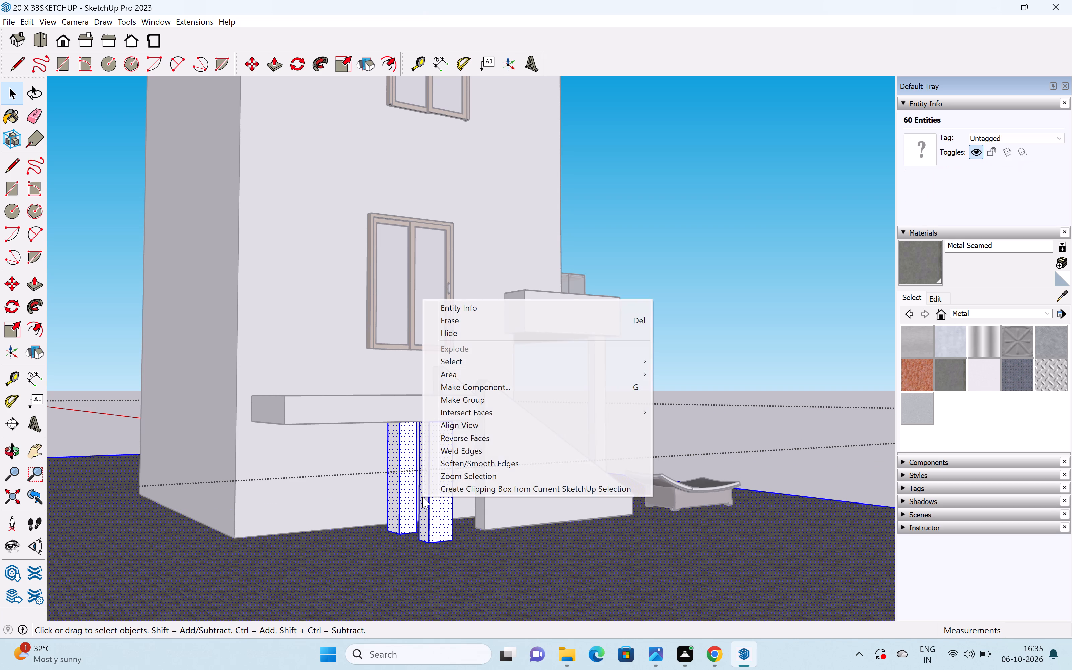
pyautogui.click(530, 401)
# Close all levels of group editing to return to the whole house model.
pyautogui.scroll(-4, 583, 425)
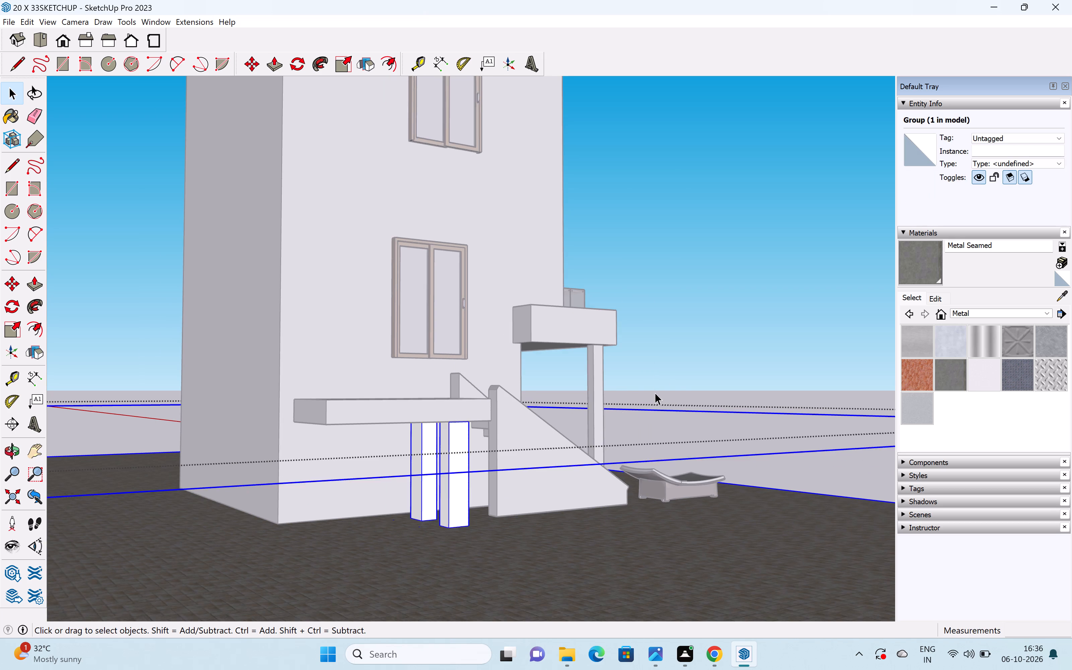
pyautogui.click(674, 359)
pyautogui.moveTo(651, 389); pyautogui.dragTo(93, 492, button='middle')
pyautogui.scroll(-5, 240, 460)
pyautogui.moveTo(292, 444); pyautogui.dragTo(268, 449, button='middle')
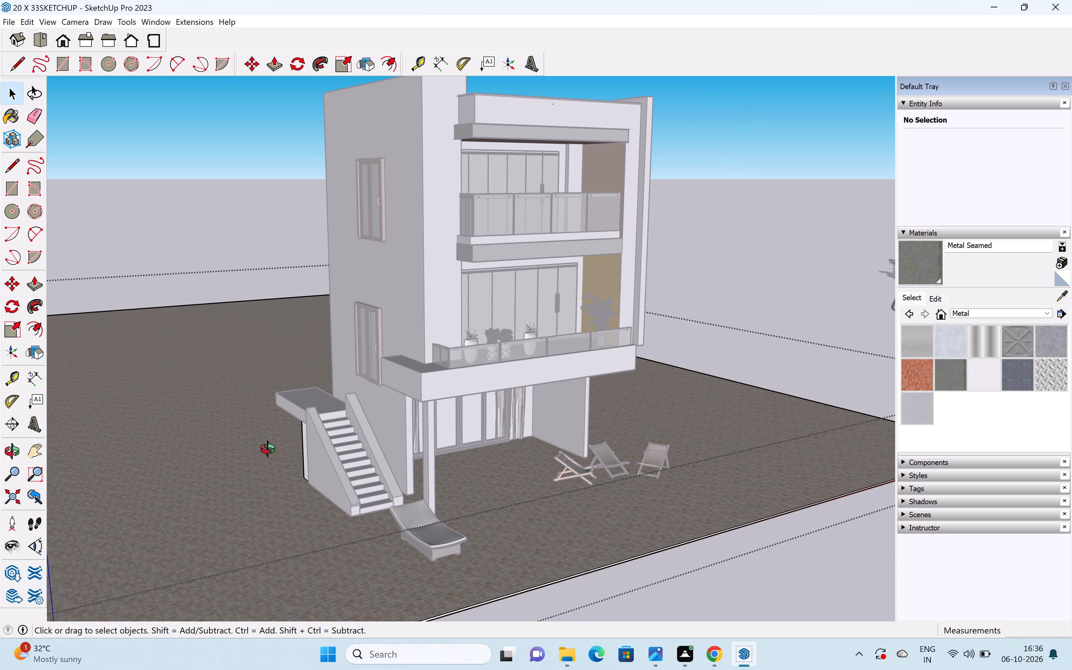
pyautogui.moveTo(268, 449); pyautogui.dragTo(198, 464, button='middle')
pyautogui.click(559, 616)
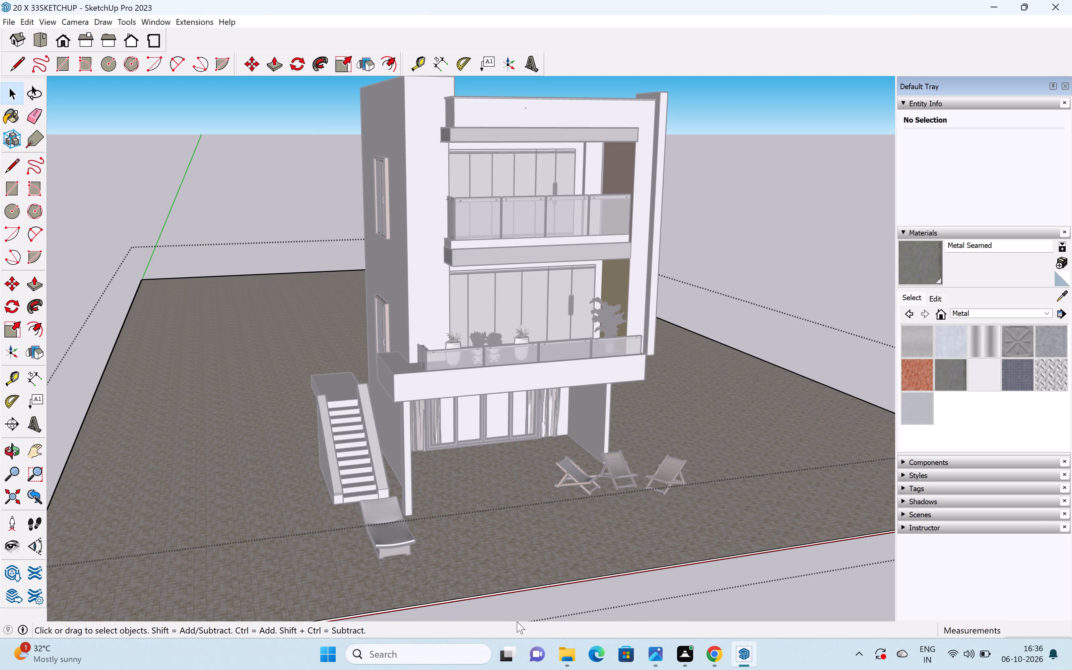
pyautogui.doubleClick(517, 619)
# Select the staircase with its landing, add the pillar-and-paving group to the selection, and make them all one group.
pyautogui.scroll(5, 381, 436)
pyautogui.moveTo(378, 430); pyautogui.dragTo(329, 444, button='middle')
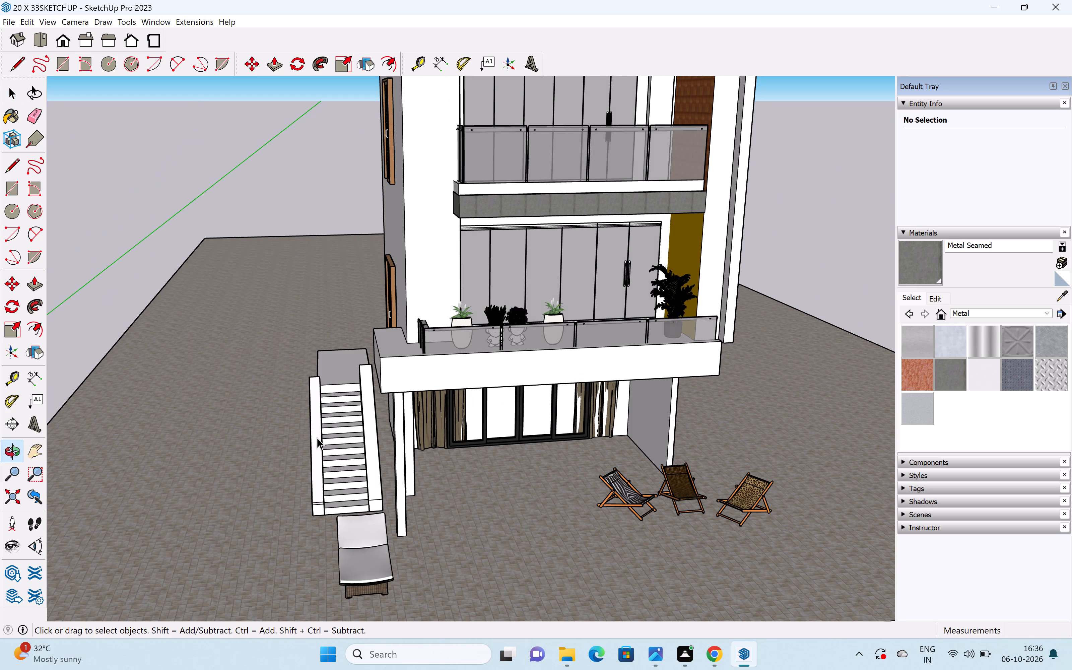
pyautogui.moveTo(279, 324); pyautogui.dragTo(391, 518)
pyautogui.scroll(6, 354, 500)
pyautogui.moveTo(333, 479); pyautogui.dragTo(636, 427, button='middle')
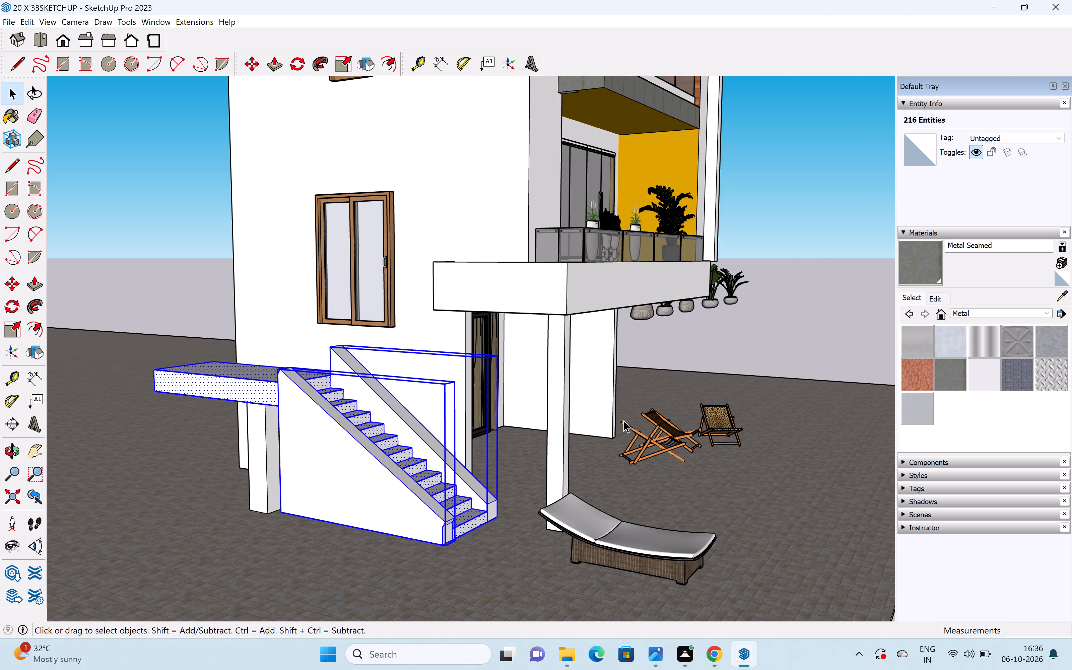
pyautogui.moveTo(268, 463); pyautogui.dragTo(493, 464, button='middle')
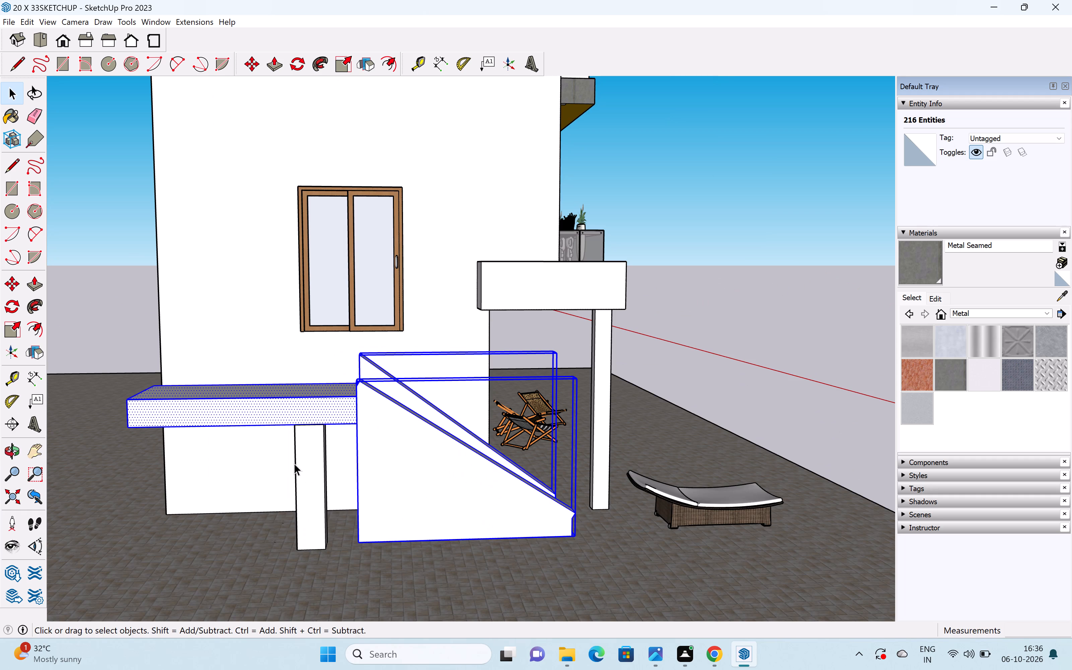
pyautogui.keyDown('shift'); pyautogui.click(308, 475); pyautogui.keyUp('shift')
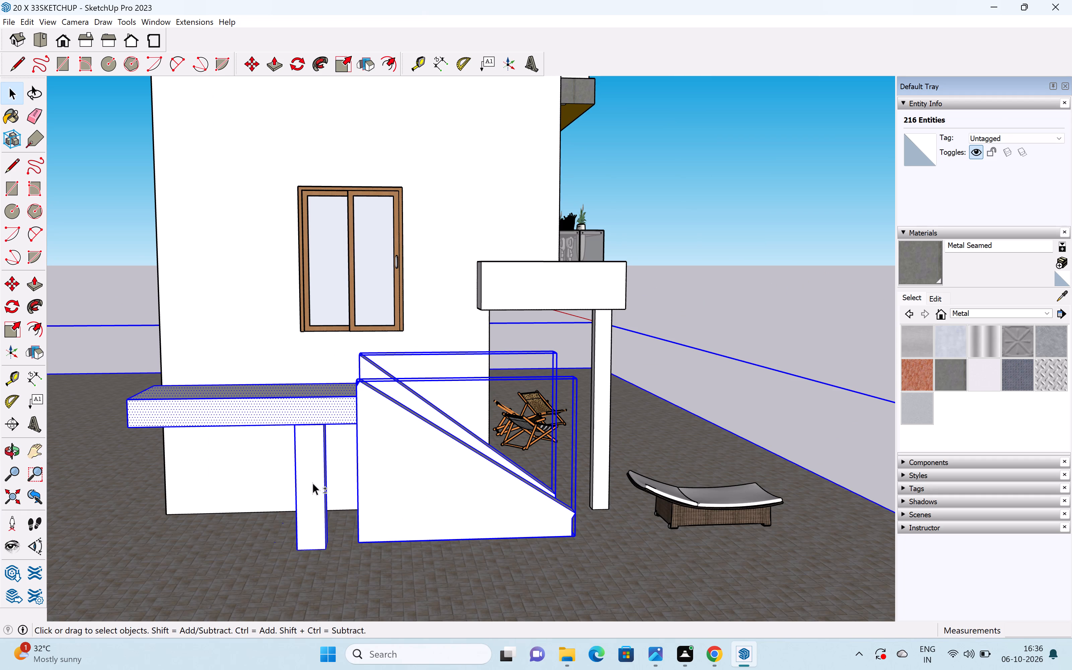
pyautogui.scroll(-7, 317, 480)
pyautogui.rightClick(388, 453)
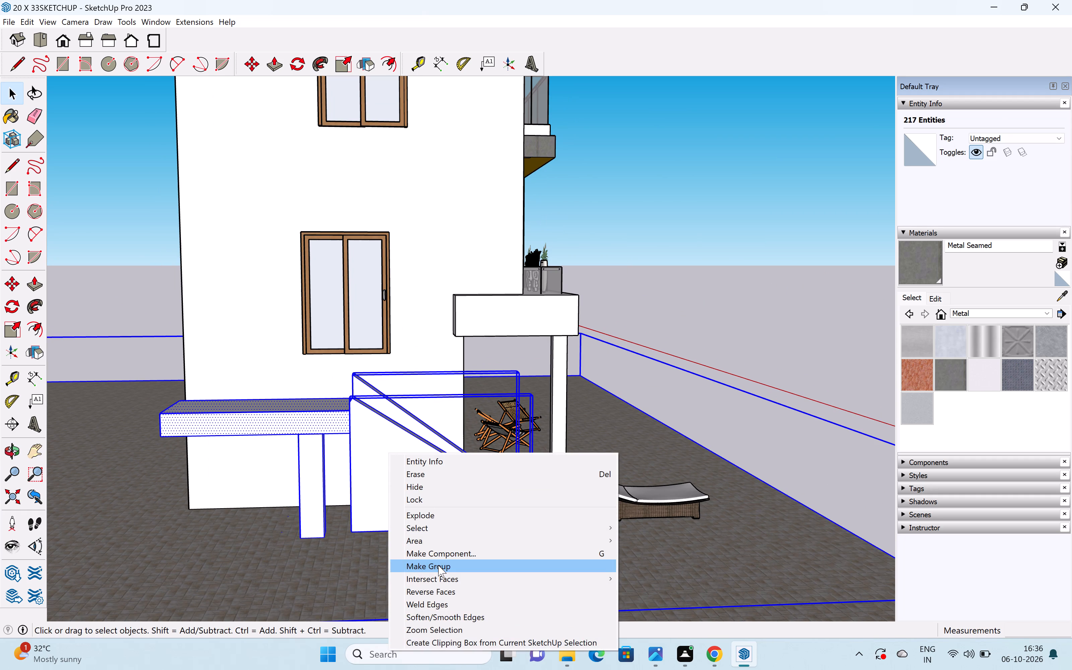
pyautogui.click(438, 567)
pyautogui.click(652, 289)
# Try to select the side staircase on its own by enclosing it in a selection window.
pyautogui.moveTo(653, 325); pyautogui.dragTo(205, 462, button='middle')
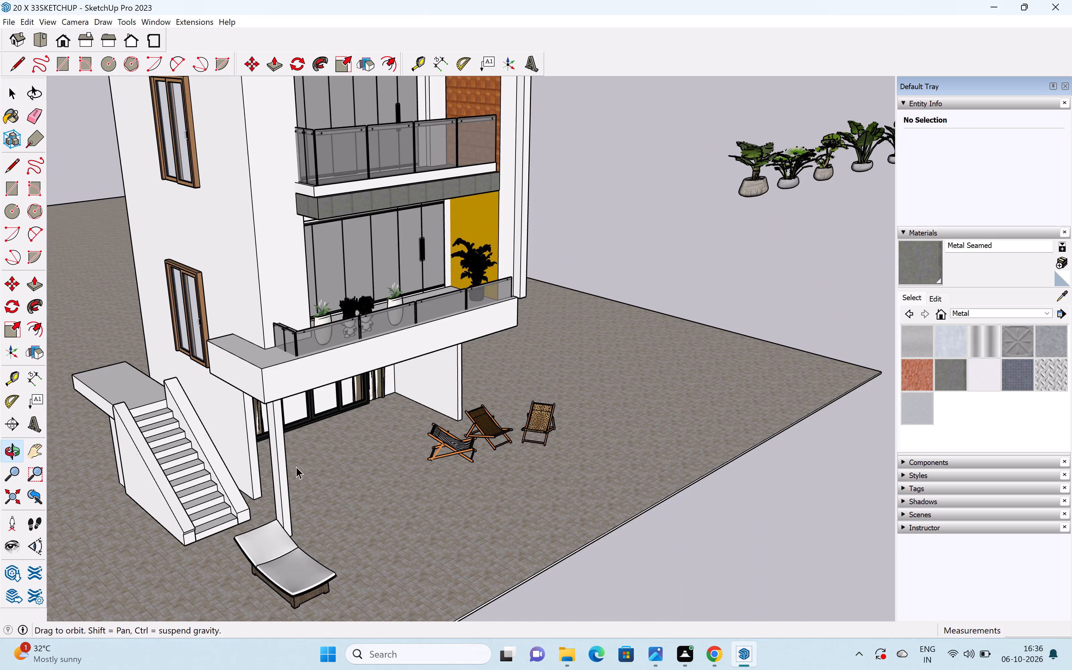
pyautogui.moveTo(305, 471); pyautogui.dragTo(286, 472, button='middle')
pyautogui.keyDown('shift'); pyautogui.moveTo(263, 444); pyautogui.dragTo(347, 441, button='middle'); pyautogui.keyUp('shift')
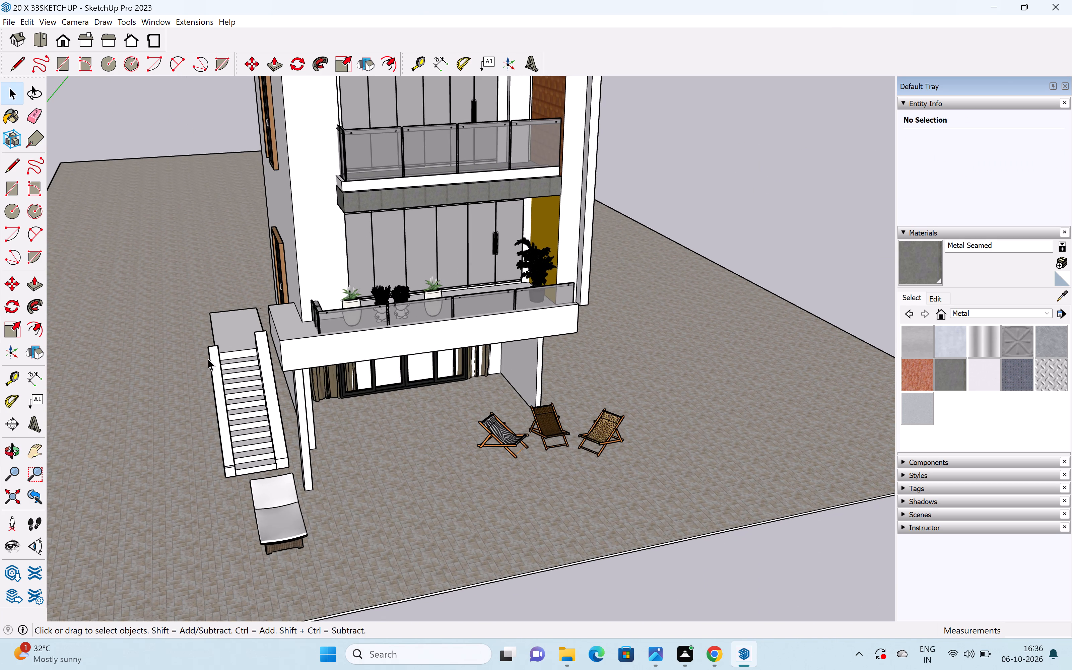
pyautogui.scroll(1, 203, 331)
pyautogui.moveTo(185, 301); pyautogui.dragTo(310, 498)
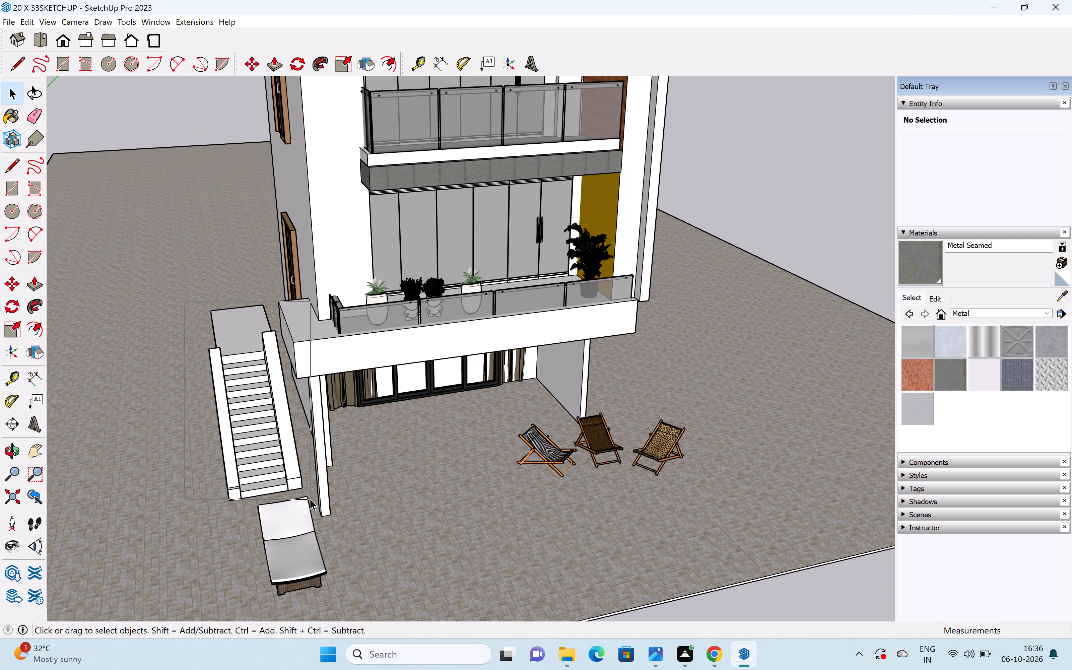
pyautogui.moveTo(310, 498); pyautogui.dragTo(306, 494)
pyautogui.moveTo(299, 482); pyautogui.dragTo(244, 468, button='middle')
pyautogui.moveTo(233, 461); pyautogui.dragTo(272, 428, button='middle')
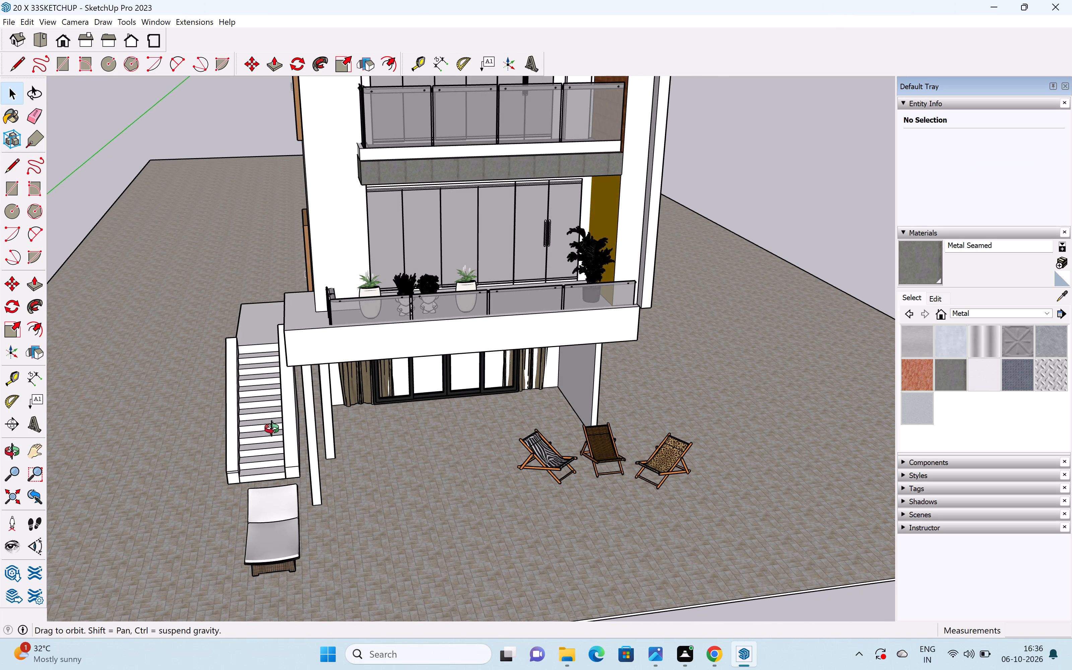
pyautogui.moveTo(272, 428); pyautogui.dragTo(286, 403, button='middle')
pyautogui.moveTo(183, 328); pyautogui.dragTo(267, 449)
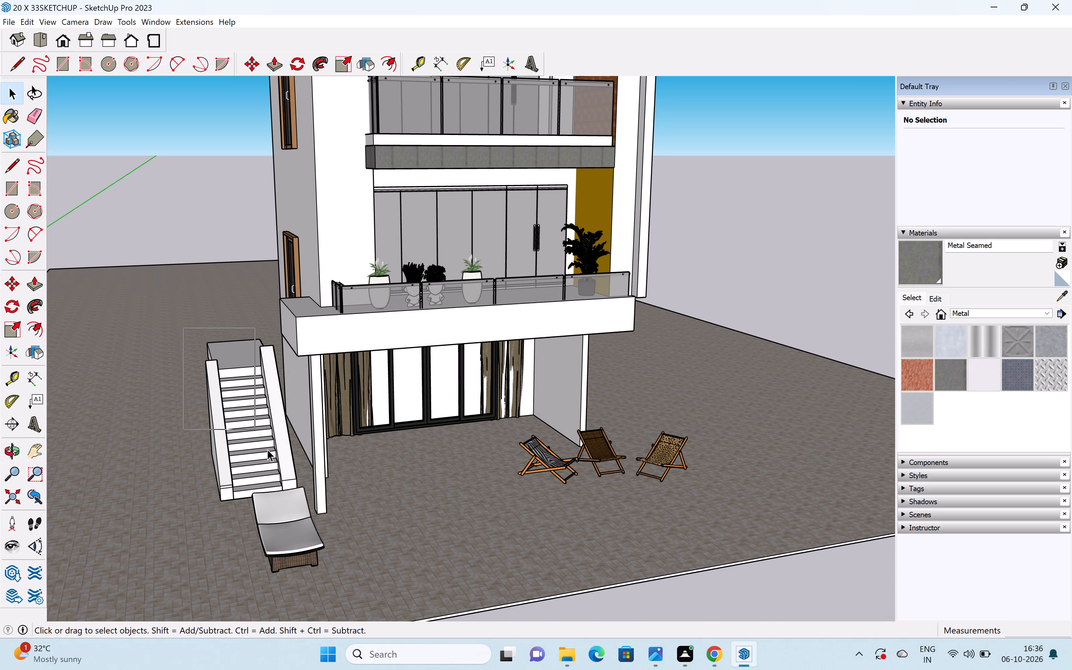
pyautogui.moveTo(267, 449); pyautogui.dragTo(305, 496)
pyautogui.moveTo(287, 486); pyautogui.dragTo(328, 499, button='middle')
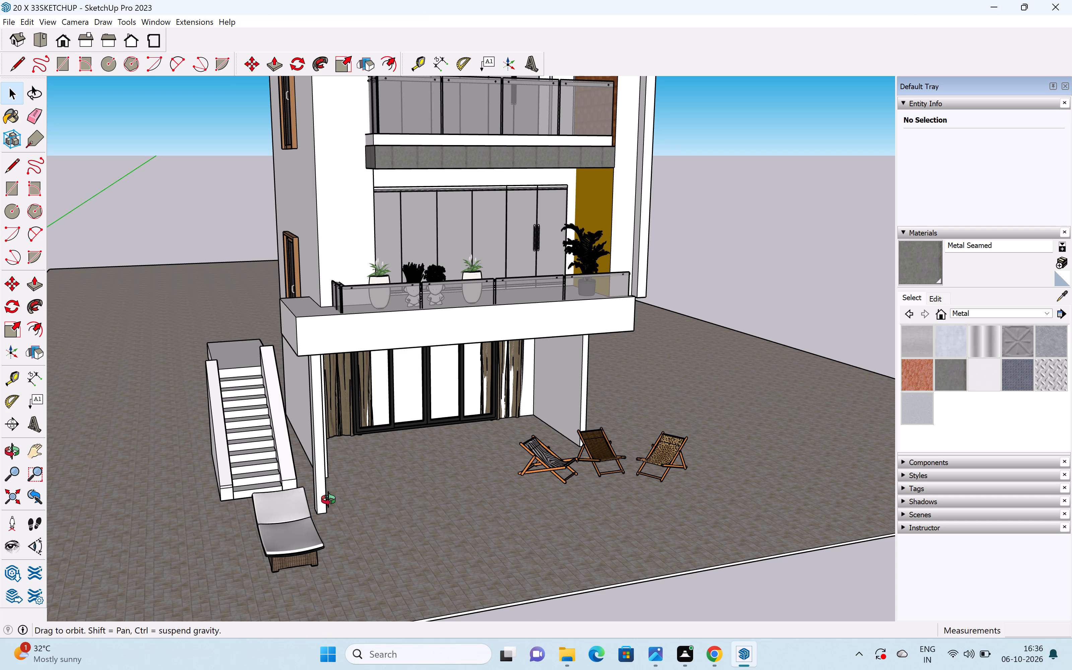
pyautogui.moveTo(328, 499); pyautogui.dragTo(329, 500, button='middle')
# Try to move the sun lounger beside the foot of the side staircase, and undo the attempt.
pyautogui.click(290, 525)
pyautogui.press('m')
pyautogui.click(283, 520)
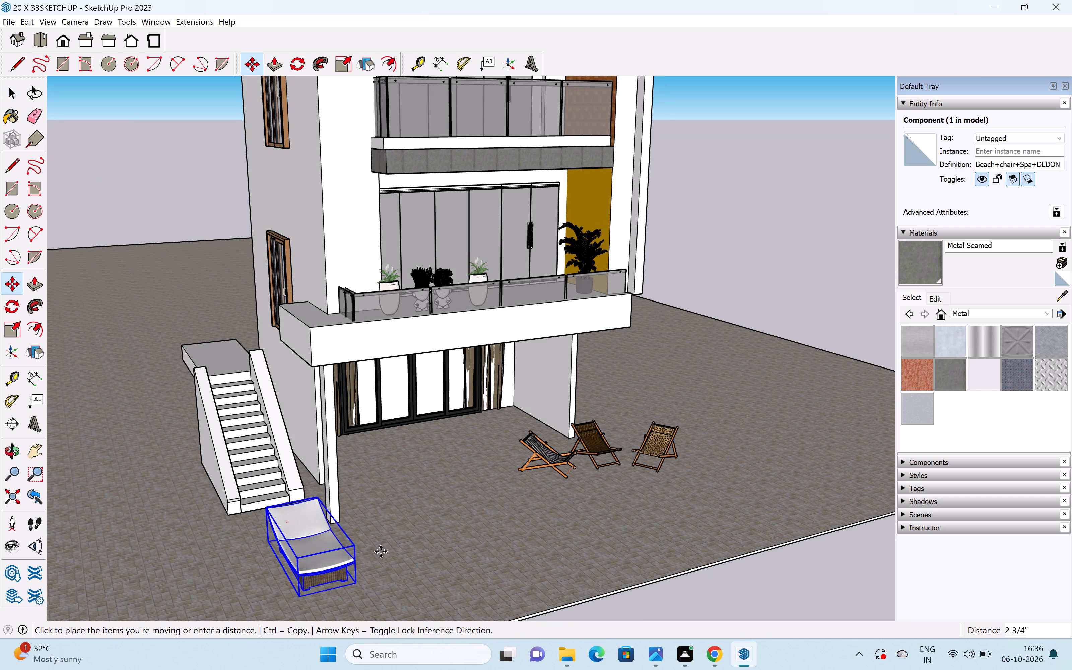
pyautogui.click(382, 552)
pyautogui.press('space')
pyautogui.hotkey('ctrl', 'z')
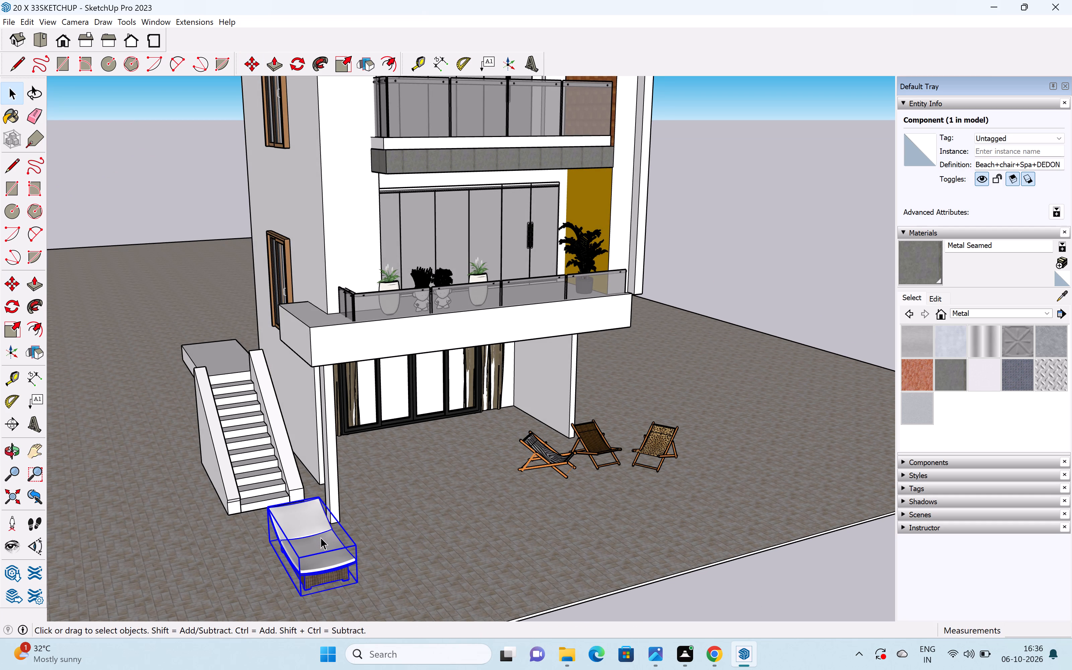
# Move the sun lounger about 5' 10" away from the foot of the staircase, onto the open paving.
pyautogui.press('m')
pyautogui.click(320, 539)
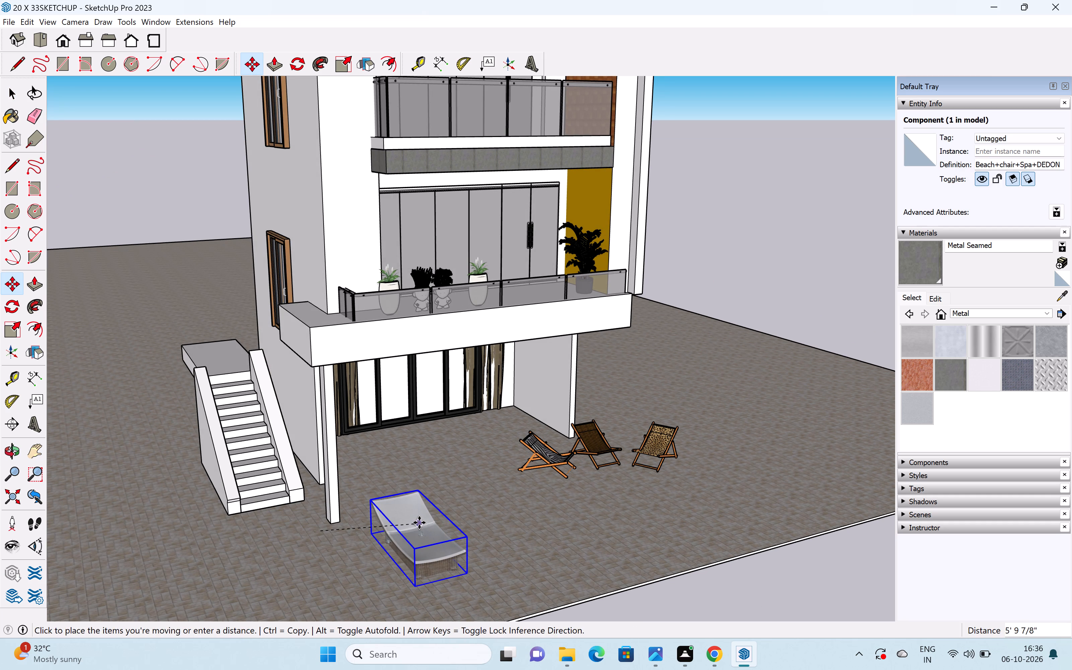
pyautogui.click(419, 523)
pyautogui.press('space')
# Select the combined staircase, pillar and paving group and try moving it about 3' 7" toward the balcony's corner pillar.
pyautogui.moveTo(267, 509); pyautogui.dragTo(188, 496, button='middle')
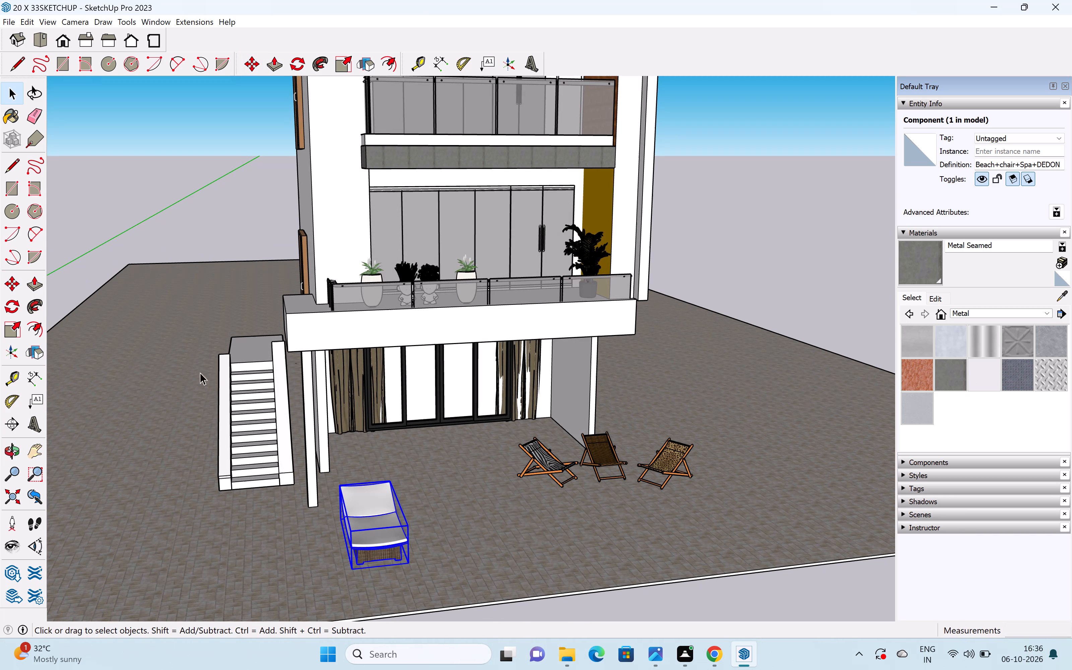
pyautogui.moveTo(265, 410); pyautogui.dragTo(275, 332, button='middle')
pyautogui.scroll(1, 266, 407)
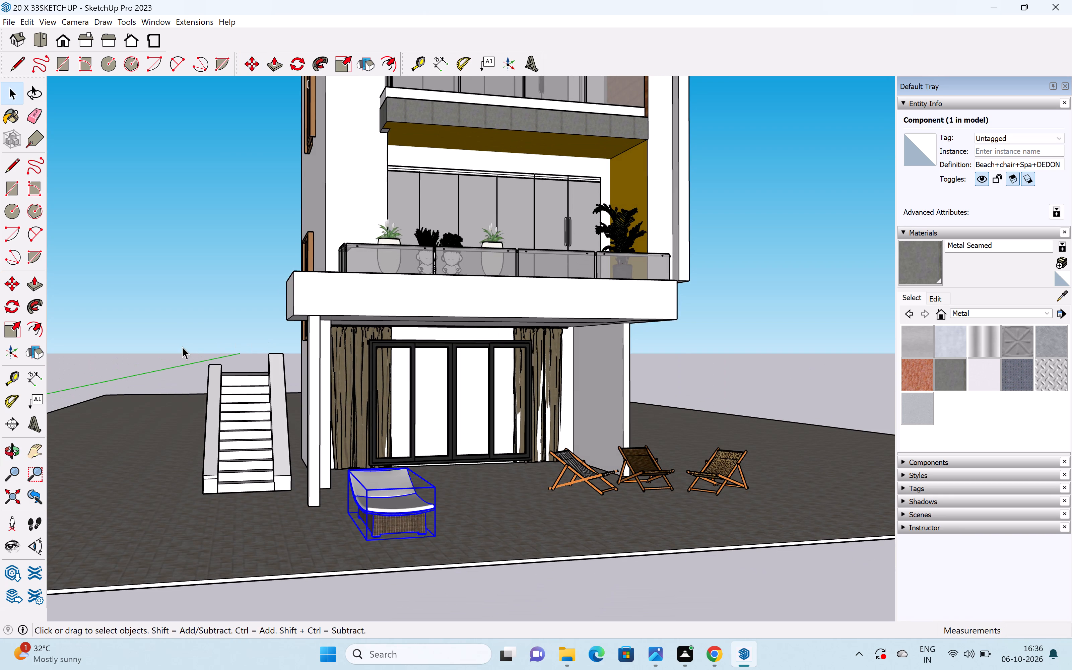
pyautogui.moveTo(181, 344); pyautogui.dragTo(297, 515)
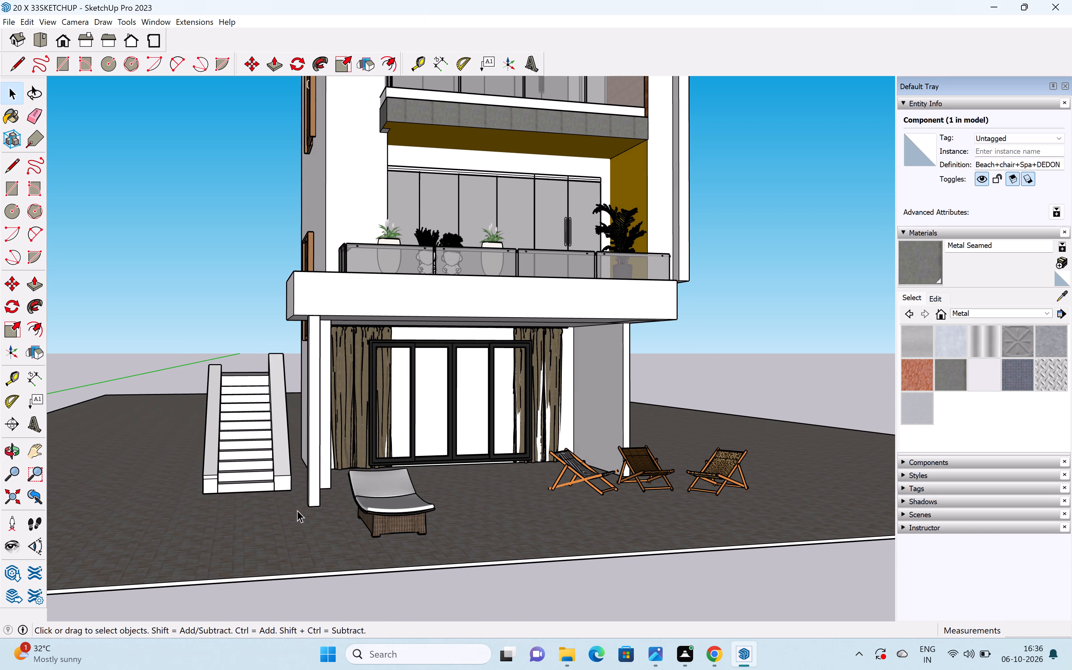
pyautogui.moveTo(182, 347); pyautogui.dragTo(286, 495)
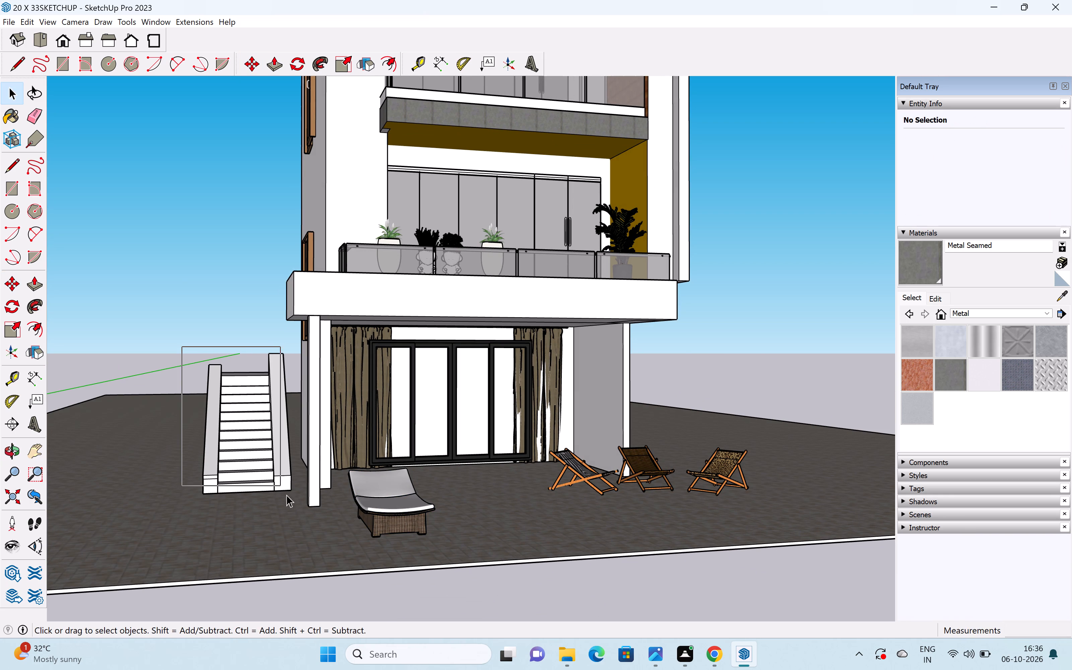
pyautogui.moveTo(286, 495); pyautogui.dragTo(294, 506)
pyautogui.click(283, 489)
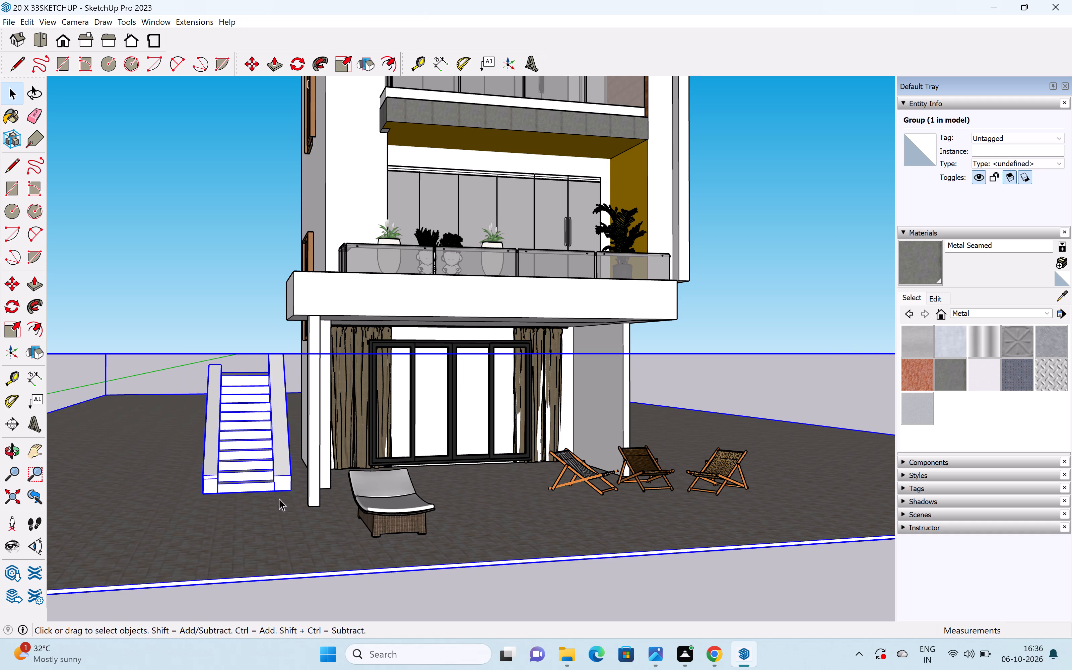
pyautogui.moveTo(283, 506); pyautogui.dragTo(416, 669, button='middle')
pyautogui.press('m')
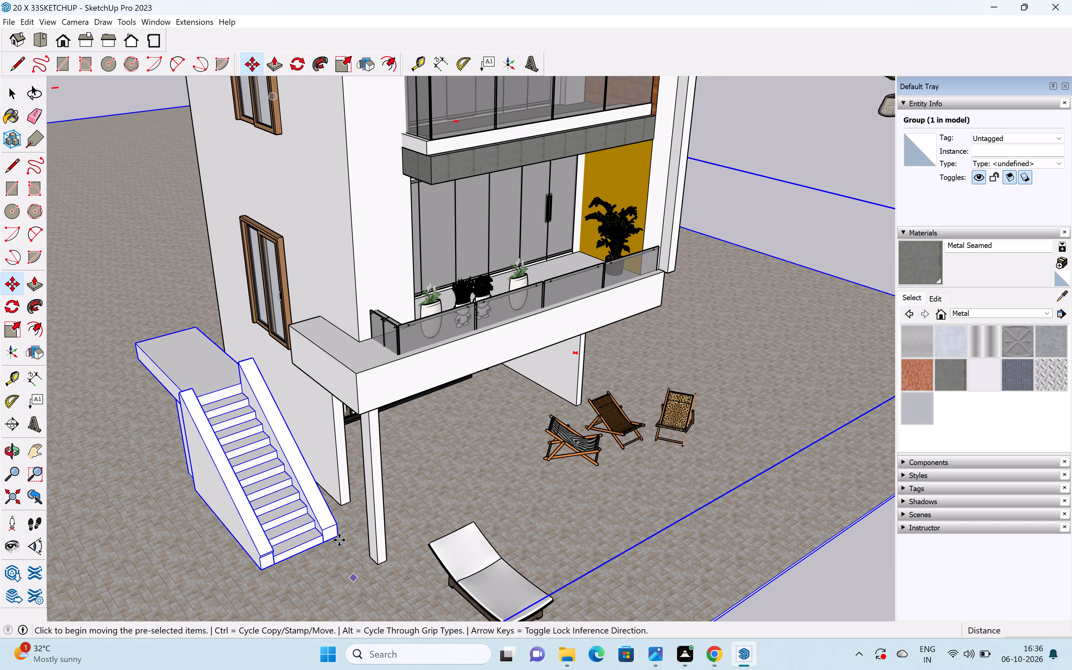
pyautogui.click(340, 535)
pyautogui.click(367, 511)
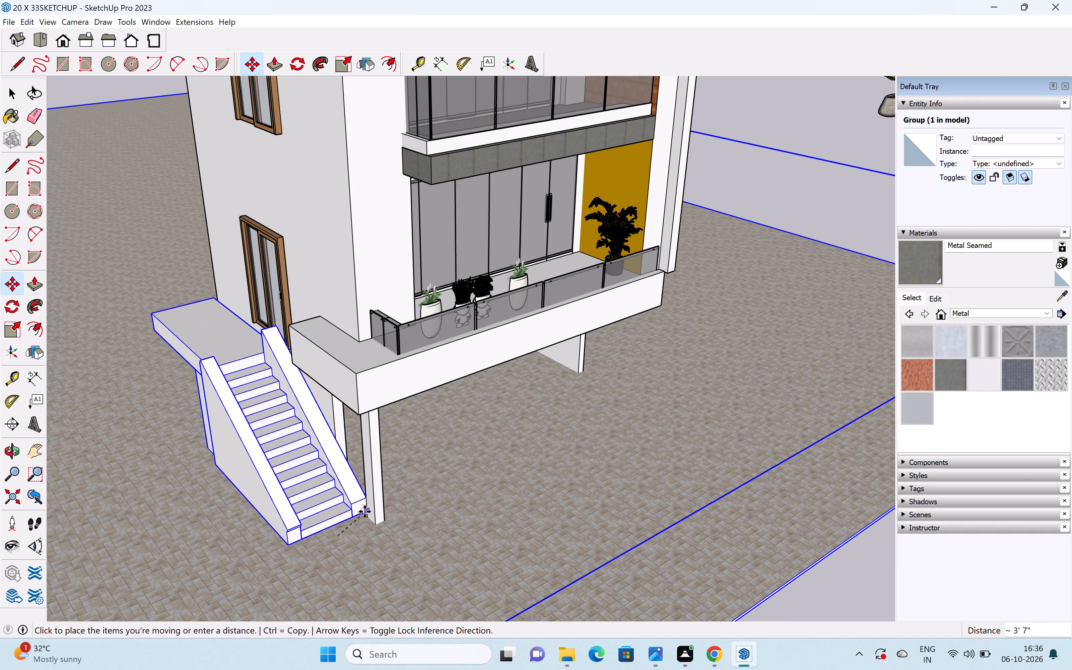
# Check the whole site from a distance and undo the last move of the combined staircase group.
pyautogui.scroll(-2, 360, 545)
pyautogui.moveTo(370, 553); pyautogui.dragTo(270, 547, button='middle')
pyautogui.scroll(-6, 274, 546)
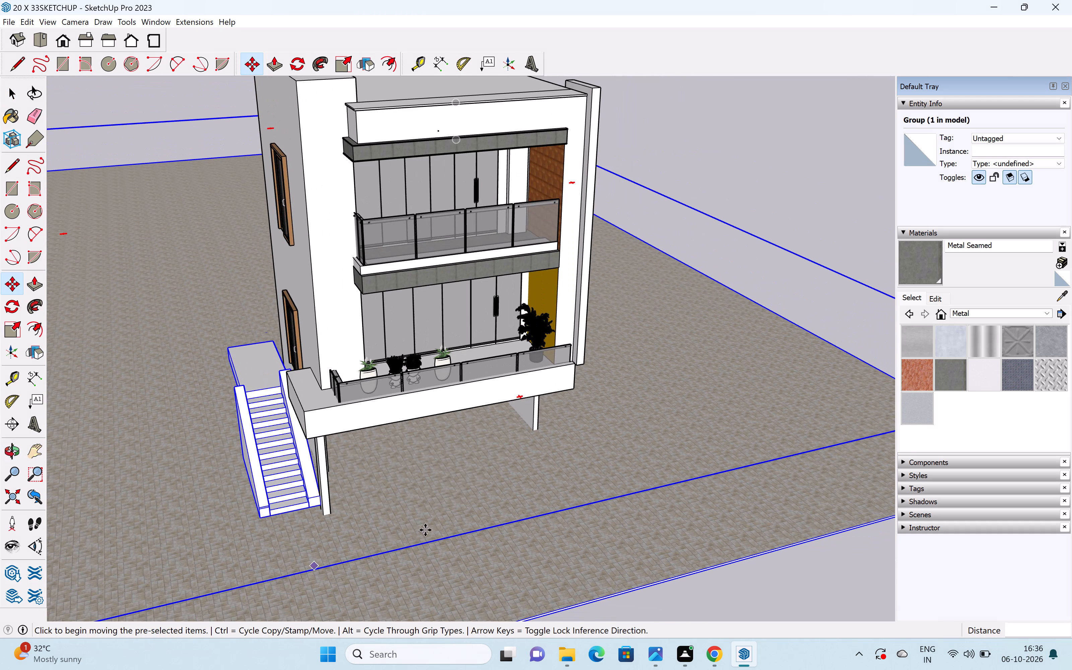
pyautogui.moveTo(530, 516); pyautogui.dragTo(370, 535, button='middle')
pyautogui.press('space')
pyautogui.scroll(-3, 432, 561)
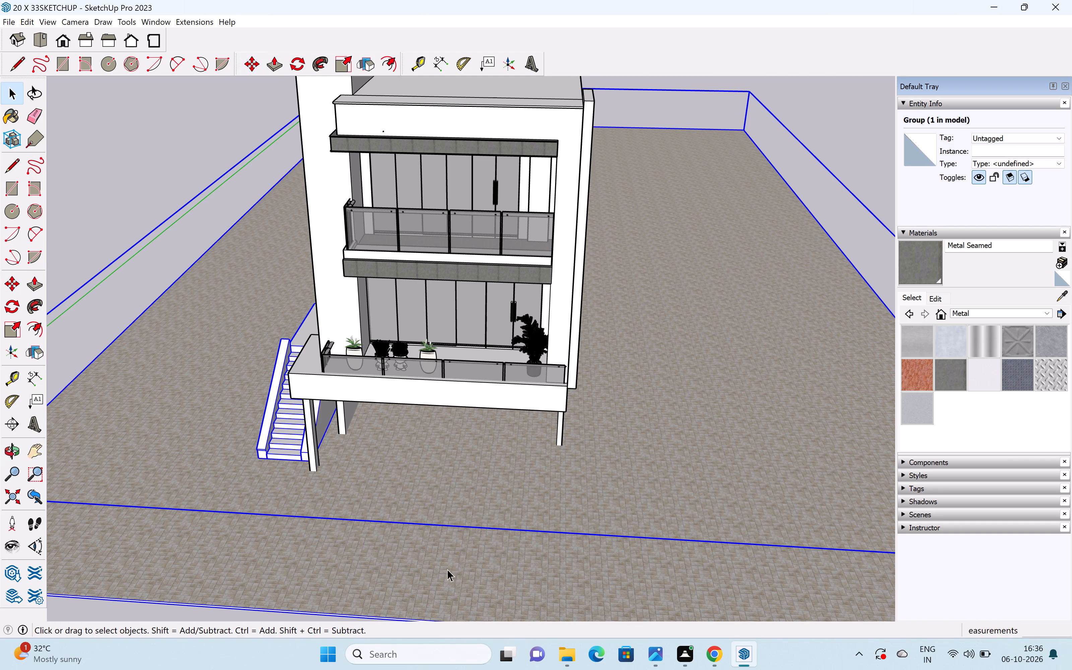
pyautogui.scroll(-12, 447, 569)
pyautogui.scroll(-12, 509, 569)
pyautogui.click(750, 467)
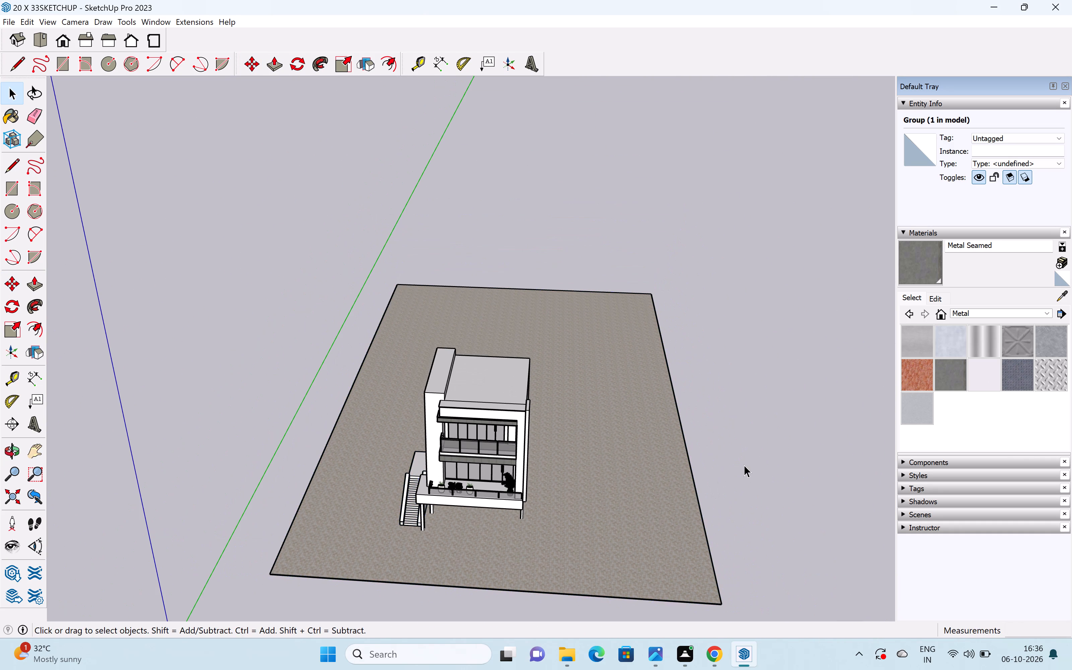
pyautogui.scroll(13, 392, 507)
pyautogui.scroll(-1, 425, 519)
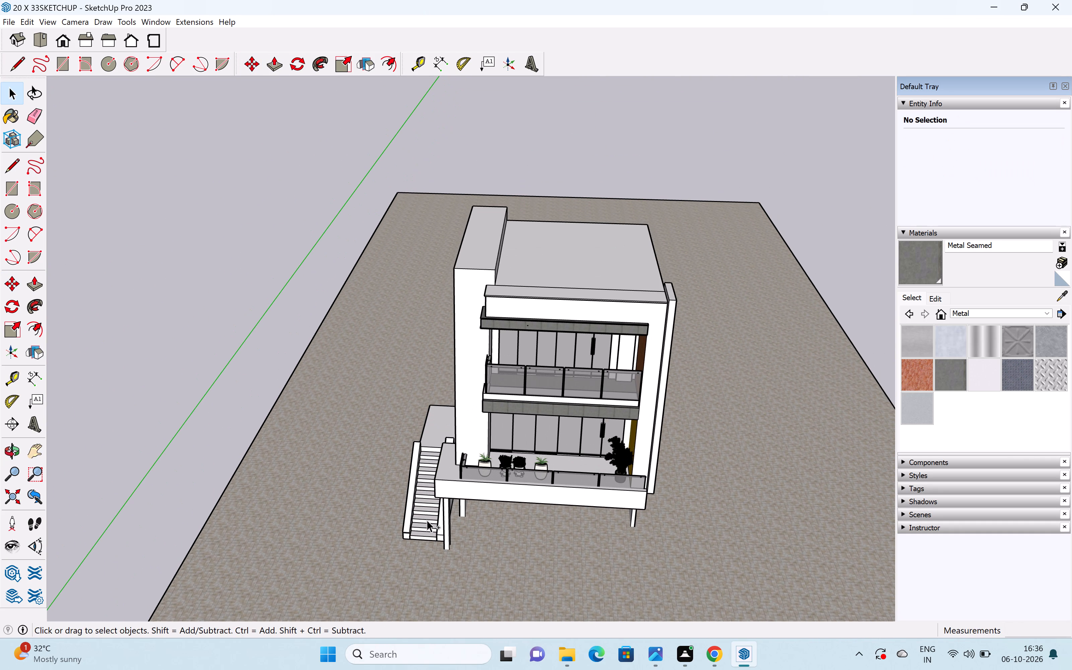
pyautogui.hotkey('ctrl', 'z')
# Explode the combined group that holds the side staircase, its pillars and the paving.
pyautogui.scroll(-5, 435, 525)
pyautogui.moveTo(438, 538); pyautogui.dragTo(462, 480, button='middle')
pyautogui.scroll(5, 434, 525)
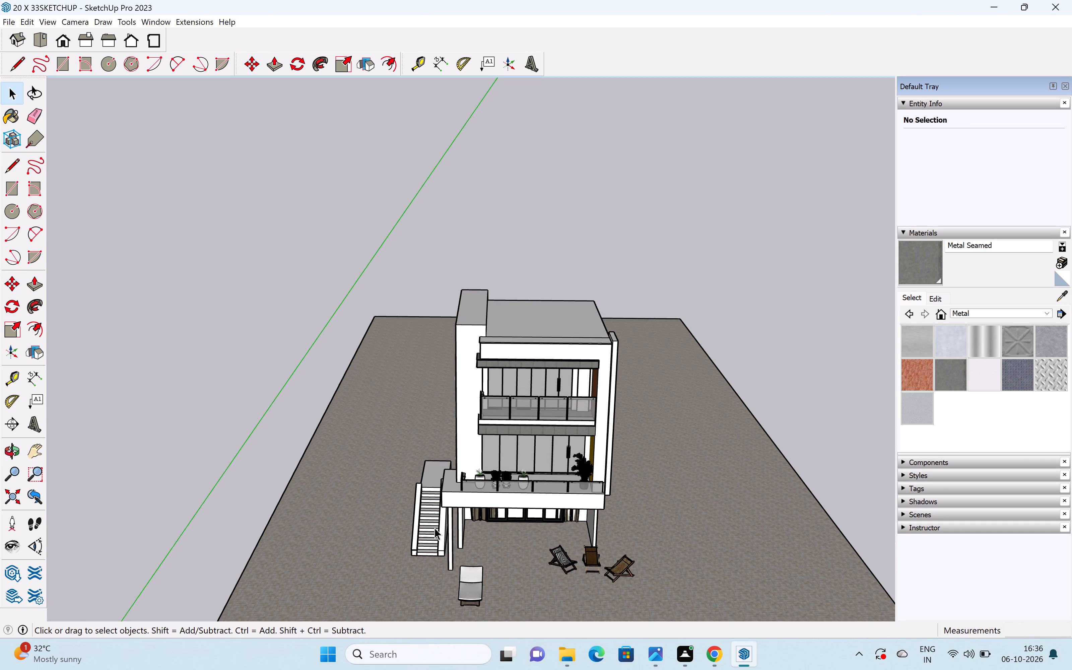
pyautogui.scroll(2, 434, 528)
pyautogui.click(437, 545)
pyautogui.scroll(2, 439, 547)
pyautogui.scroll(-5, 439, 547)
pyautogui.rightClick(430, 539)
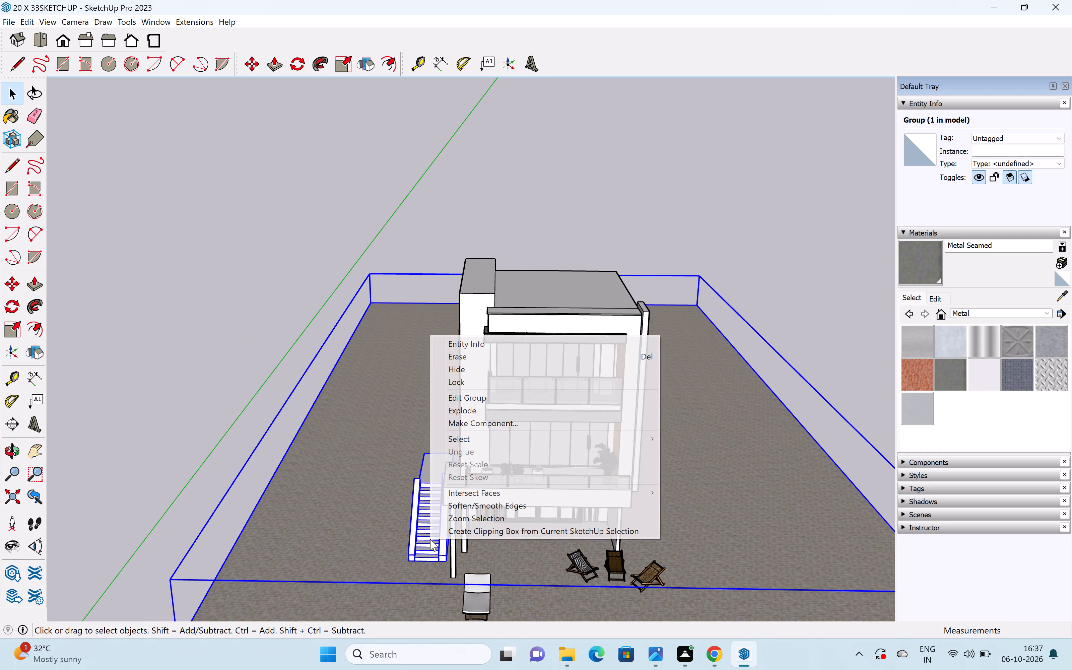
pyautogui.click(497, 404)
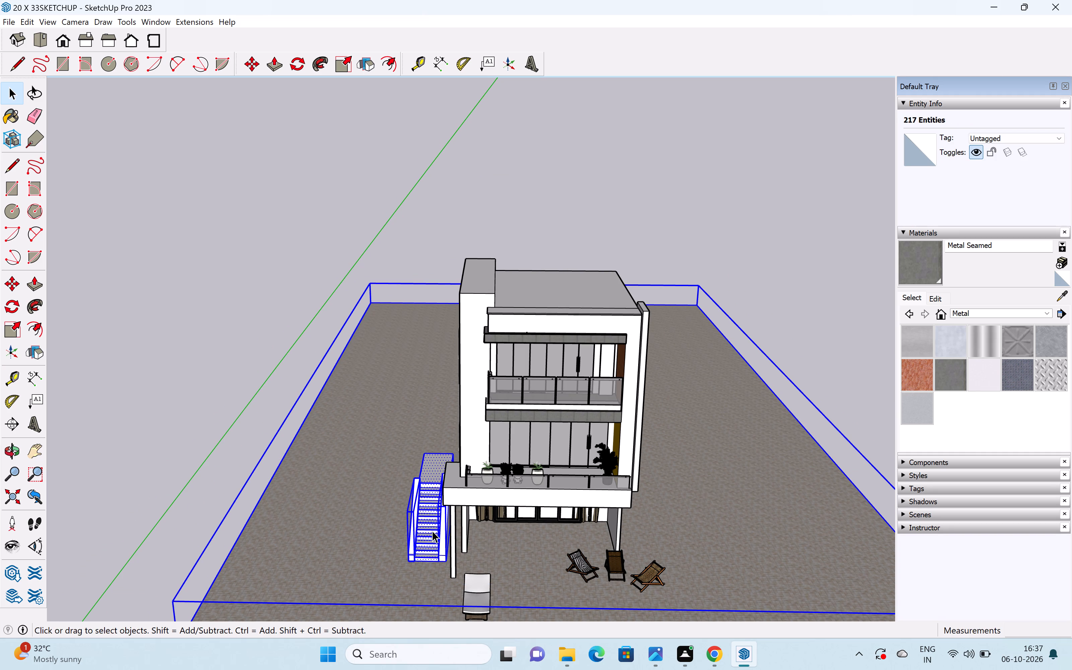
# Select only the staircase geometry with its landing, leaving out the pillar-and-paving group.
pyautogui.click(432, 531)
pyautogui.click(432, 532)
pyautogui.moveTo(400, 501); pyautogui.dragTo(475, 474, button='middle')
pyautogui.moveTo(371, 448); pyautogui.dragTo(469, 589)
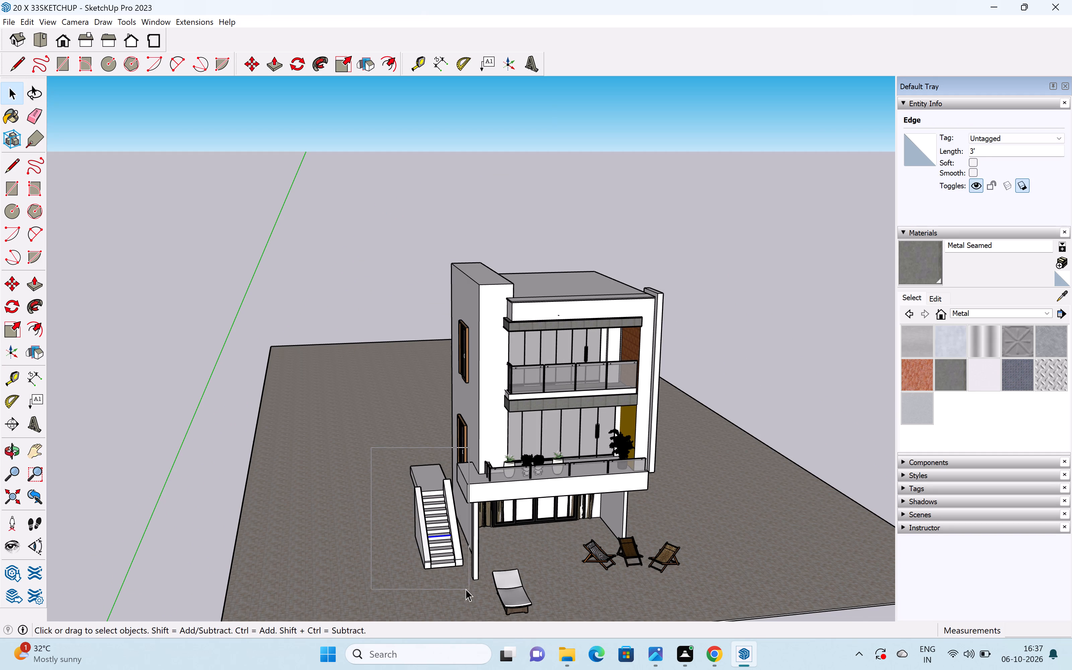
pyautogui.scroll(5, 456, 576)
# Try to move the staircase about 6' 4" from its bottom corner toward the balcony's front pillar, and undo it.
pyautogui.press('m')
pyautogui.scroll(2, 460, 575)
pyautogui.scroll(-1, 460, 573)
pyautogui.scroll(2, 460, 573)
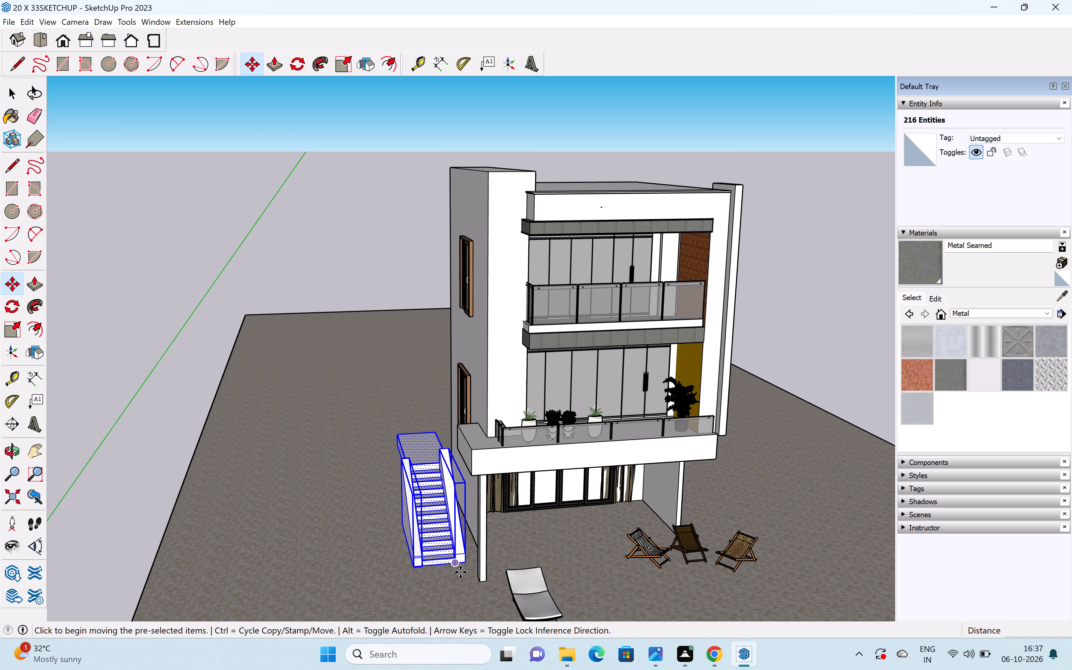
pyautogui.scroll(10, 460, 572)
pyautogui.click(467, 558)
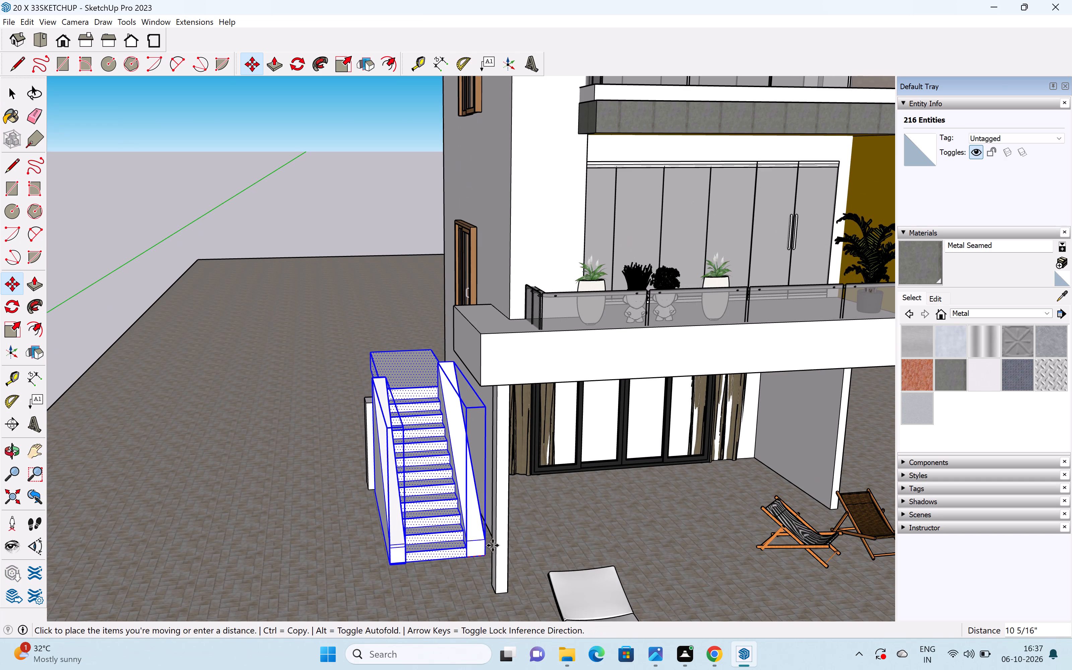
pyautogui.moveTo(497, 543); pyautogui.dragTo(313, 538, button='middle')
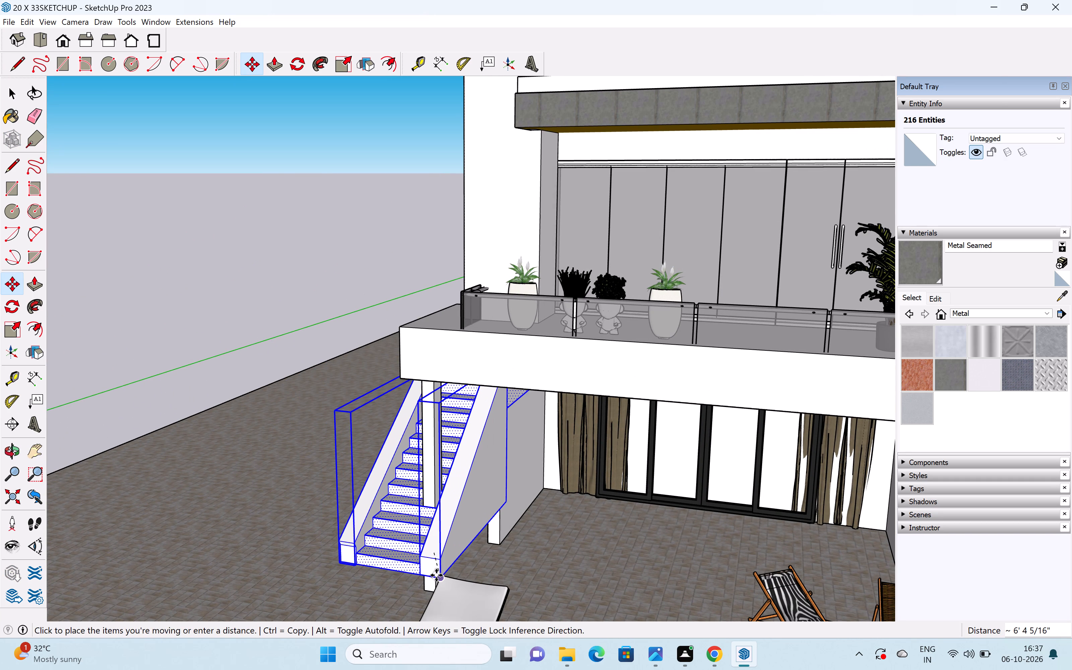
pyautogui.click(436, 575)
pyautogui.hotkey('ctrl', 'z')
# Move the staircase with its landing about 11 1/16" toward the house, using its bottom front corner as the base point.
pyautogui.moveTo(418, 532); pyautogui.dragTo(328, 510, button='middle')
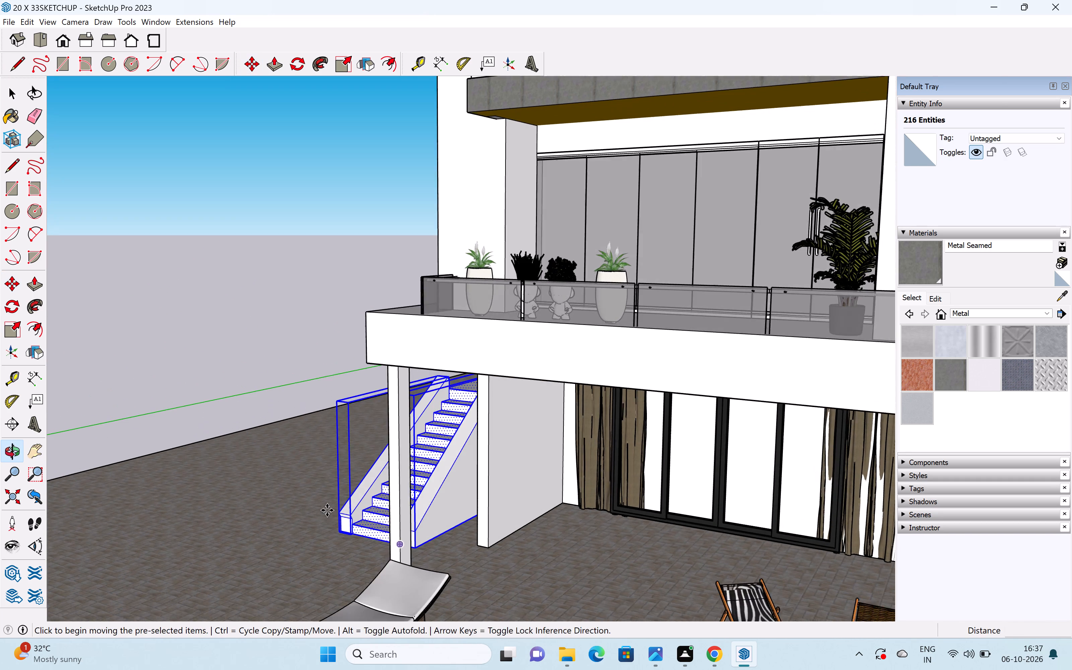
pyautogui.scroll(18, 398, 543)
pyautogui.moveTo(431, 550); pyautogui.dragTo(453, 557, button='middle')
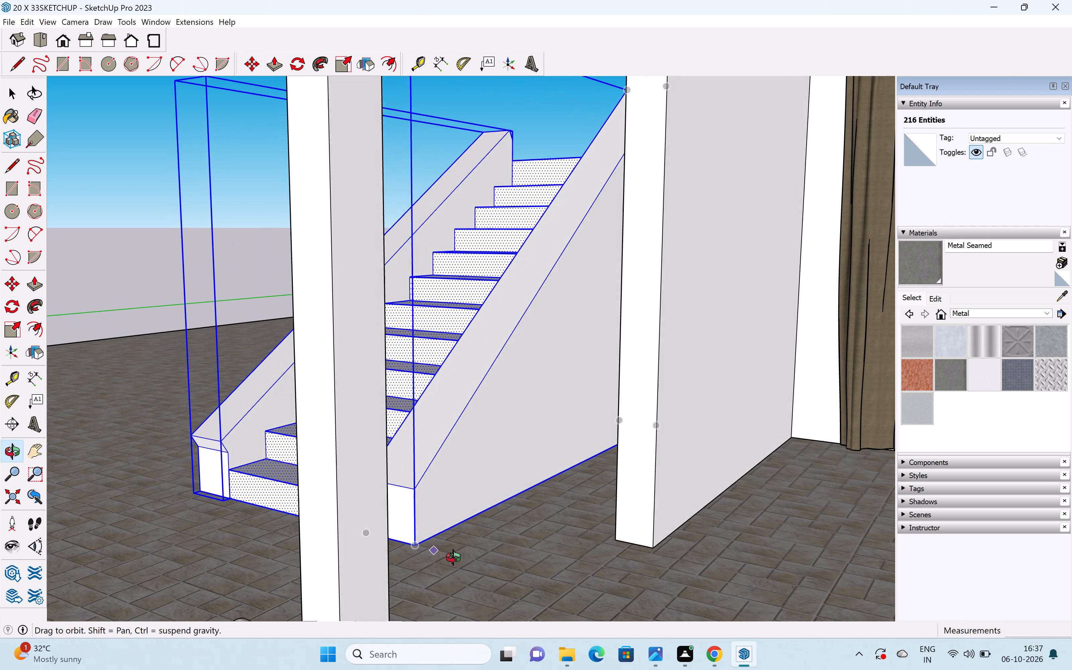
pyautogui.moveTo(453, 557); pyautogui.dragTo(471, 563, button='middle')
pyautogui.moveTo(459, 556); pyautogui.dragTo(413, 559, button='middle')
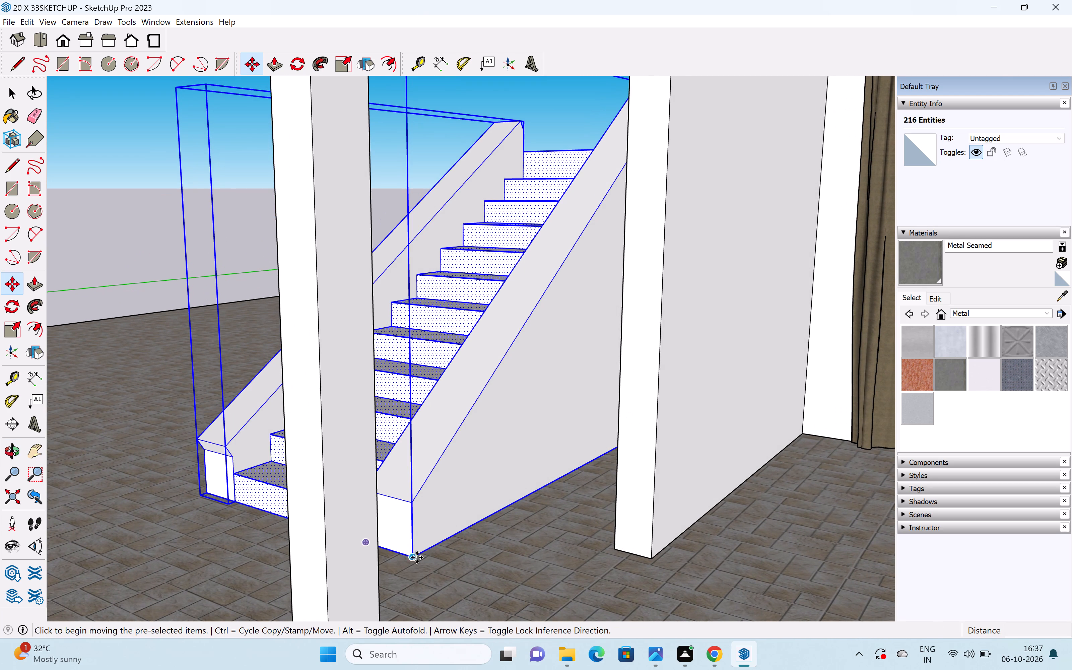
pyautogui.click(414, 557)
pyautogui.click(465, 594)
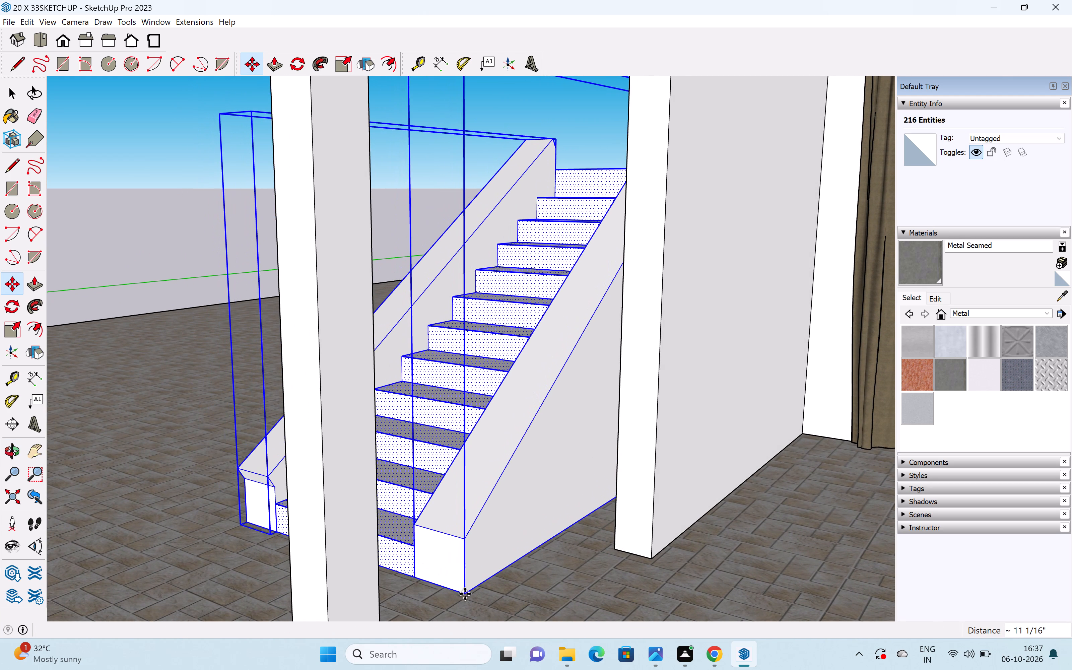
pyautogui.scroll(-15, 488, 587)
pyautogui.moveTo(365, 523); pyautogui.dragTo(759, 528, button='middle')
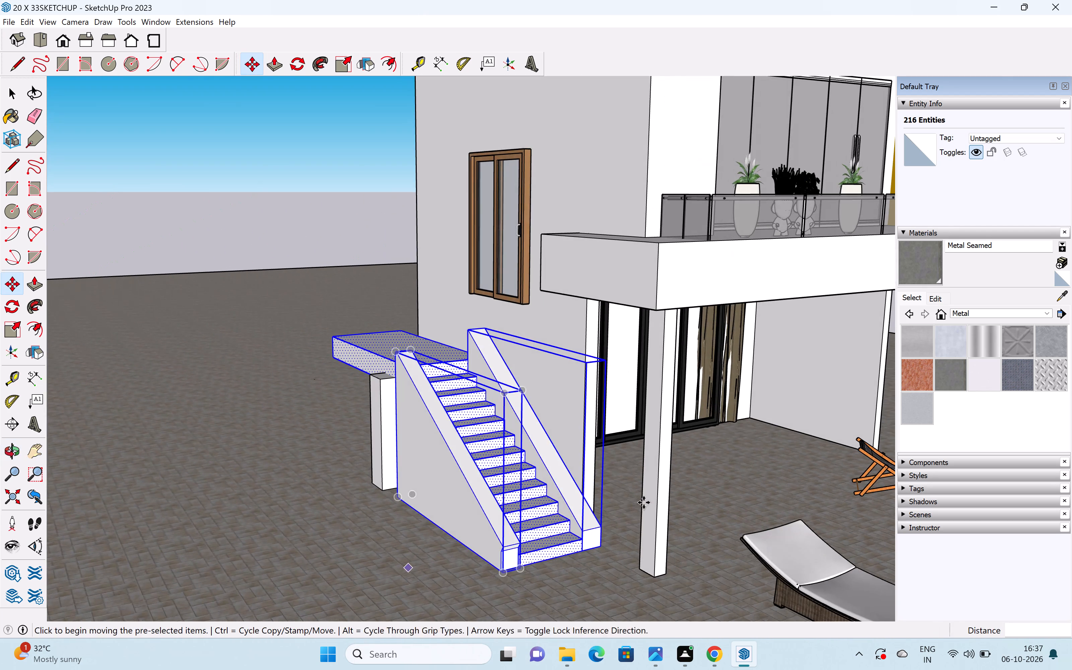
pyautogui.moveTo(441, 477); pyautogui.dragTo(717, 460, button='middle')
pyautogui.press('space')
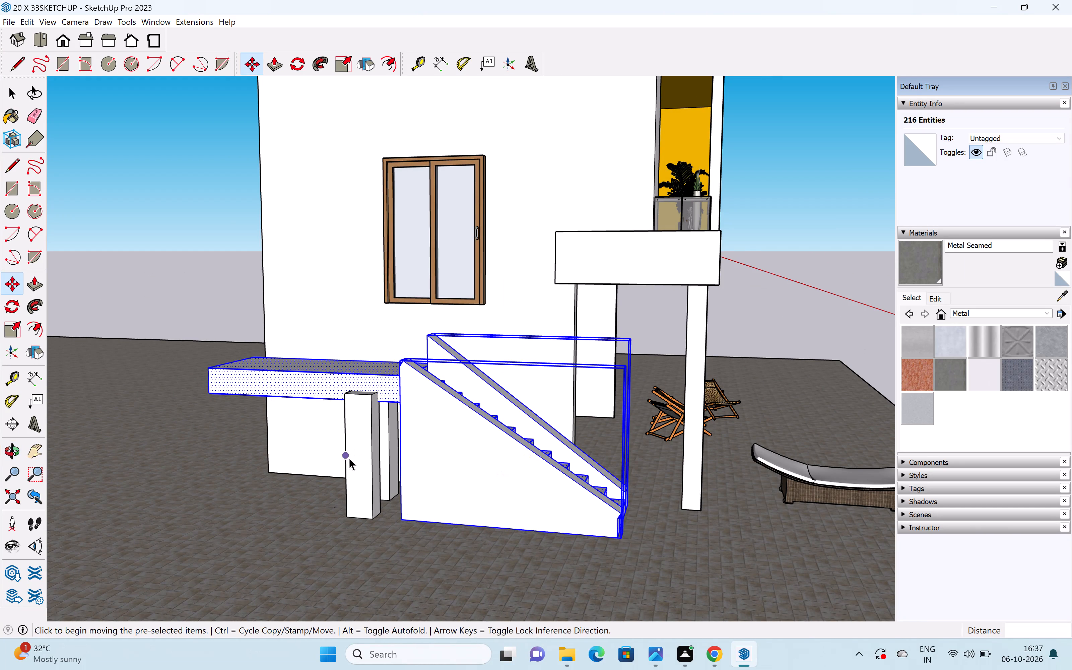
# Open the pillar-and-paving group and move all its geometry slightly toward the house wall, using the outer pillar's bottom corner as the base point.
pyautogui.moveTo(350, 459); pyautogui.dragTo(859, 433, button='middle')
pyautogui.scroll(6, 600, 424)
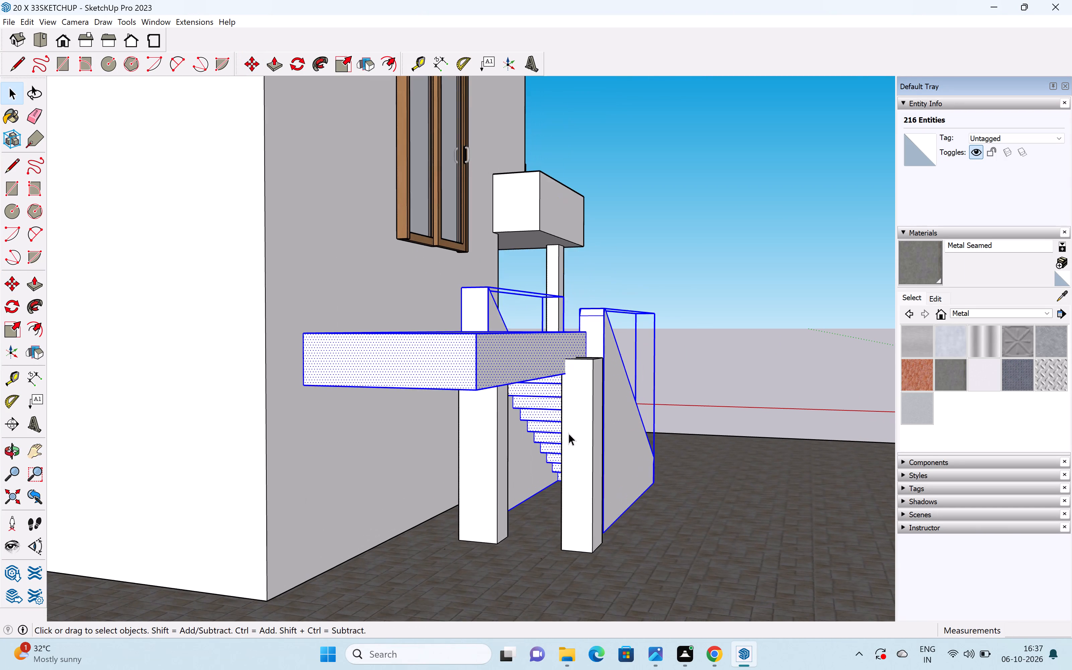
pyautogui.scroll(7, 590, 431)
pyautogui.click(587, 430)
pyautogui.scroll(-6, 588, 433)
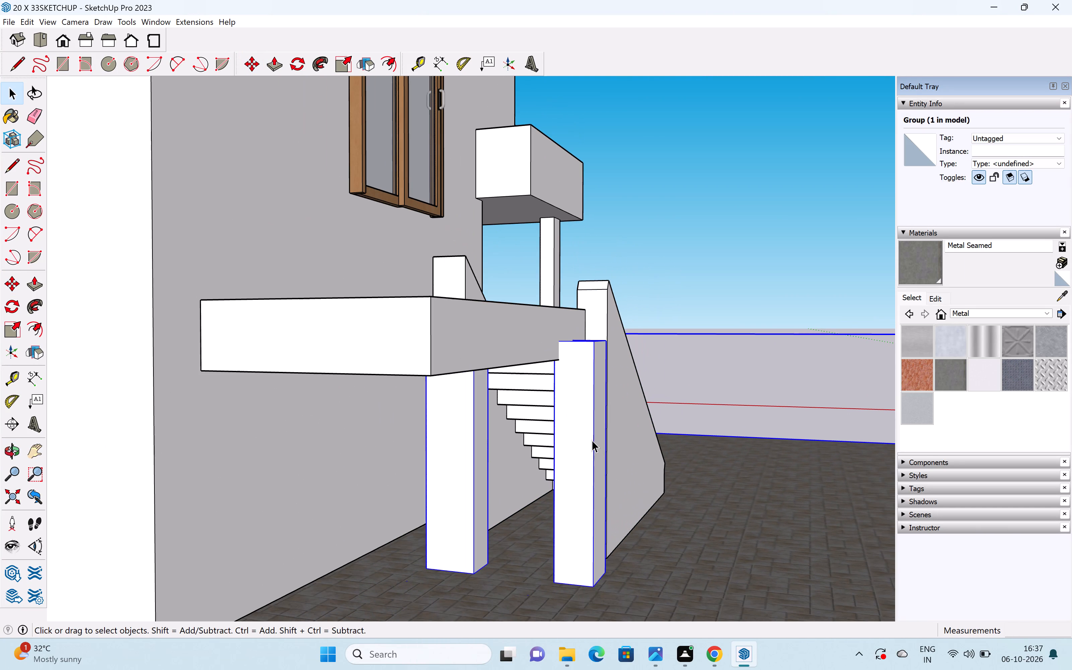
pyautogui.tripleClick(583, 478)
pyautogui.tripleClick(583, 478)
pyautogui.doubleClick(583, 478)
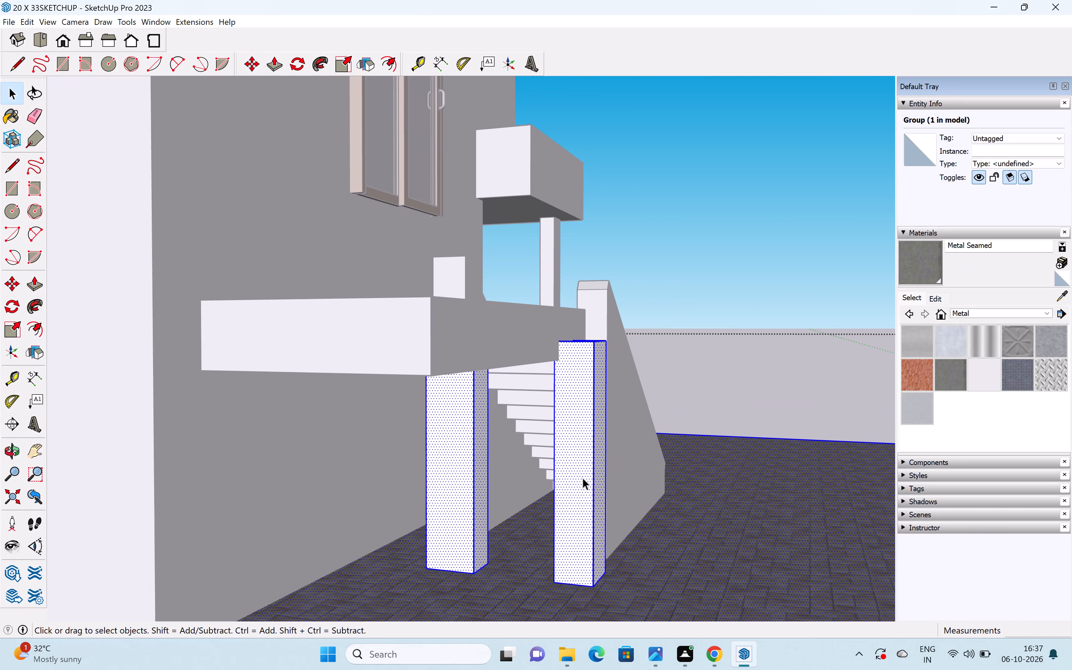
pyautogui.click(583, 478)
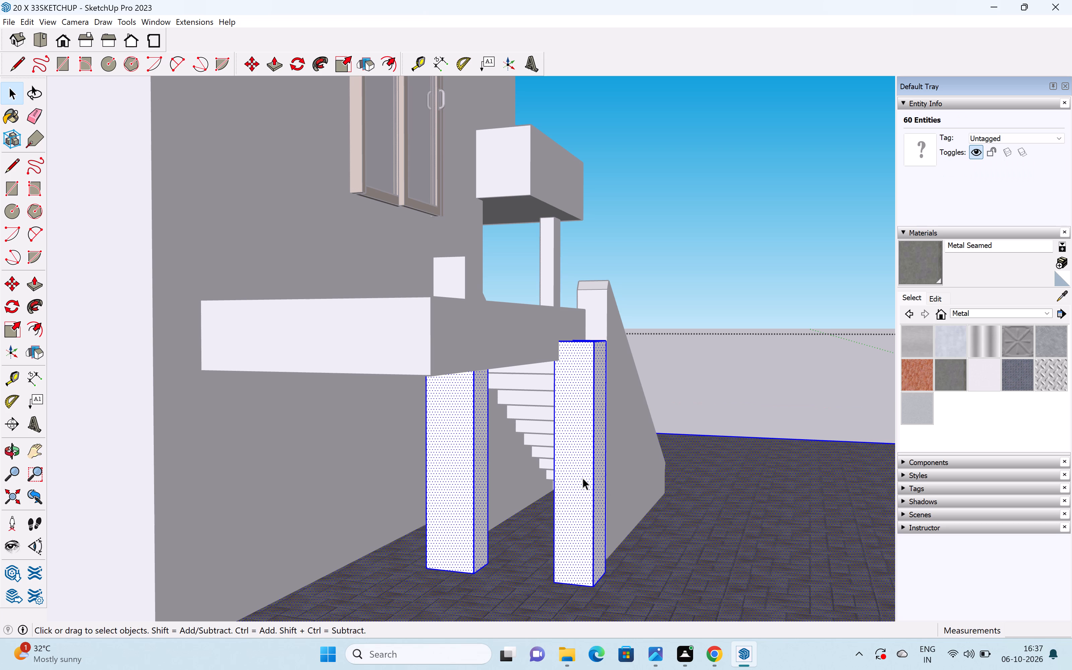
pyautogui.press('m')
pyautogui.click(592, 588)
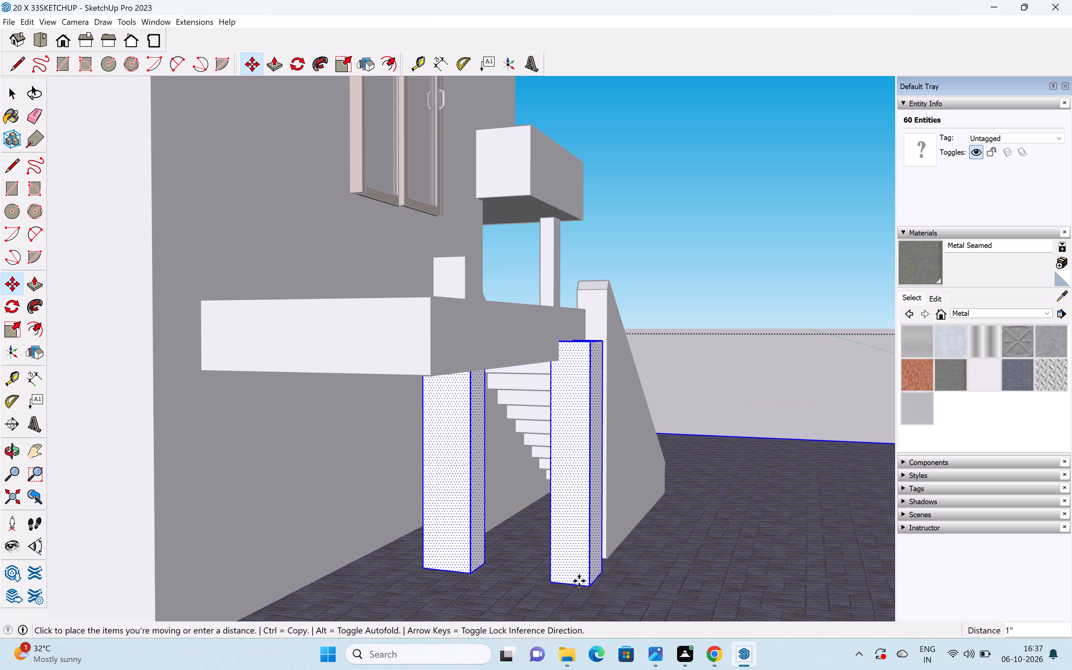
pyautogui.click(557, 575)
pyautogui.scroll(-4, 561, 569)
pyautogui.scroll(1, 561, 569)
pyautogui.scroll(-2, 561, 569)
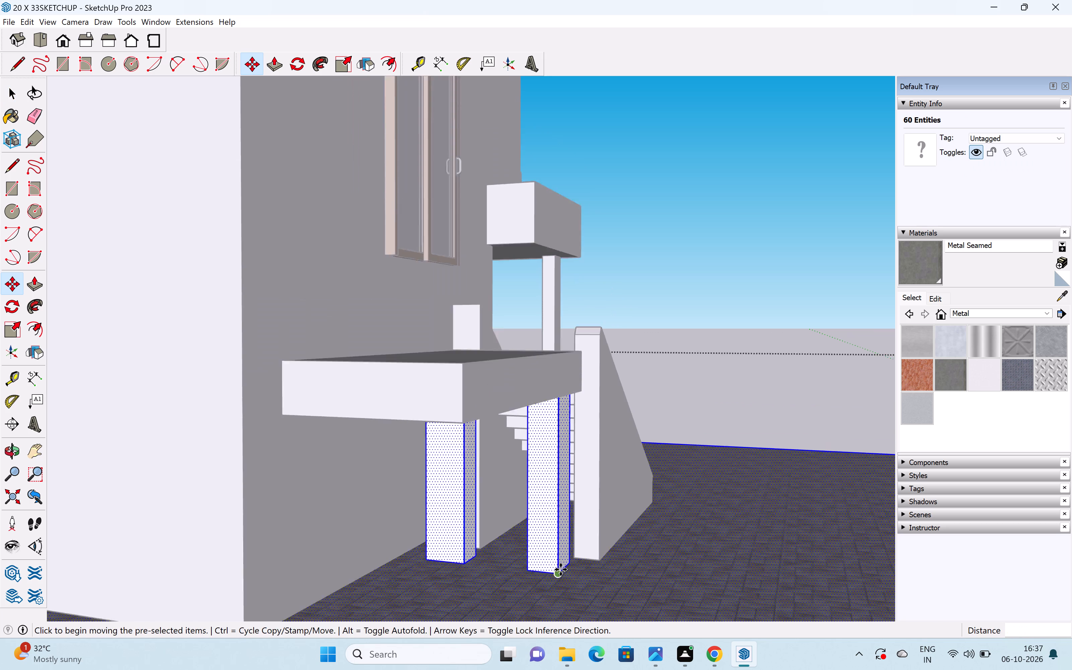
pyautogui.scroll(-1, 560, 569)
pyautogui.press('space')
pyautogui.click(714, 305)
pyautogui.scroll(-7, 699, 339)
pyautogui.moveTo(681, 381); pyautogui.dragTo(300, 494, button='middle')
pyautogui.scroll(-1, 306, 493)
pyautogui.scroll(-7, 425, 463)
pyautogui.scroll(-1, 783, 398)
pyautogui.moveTo(777, 395); pyautogui.dragTo(507, 417, button='middle')
pyautogui.scroll(1, 504, 417)
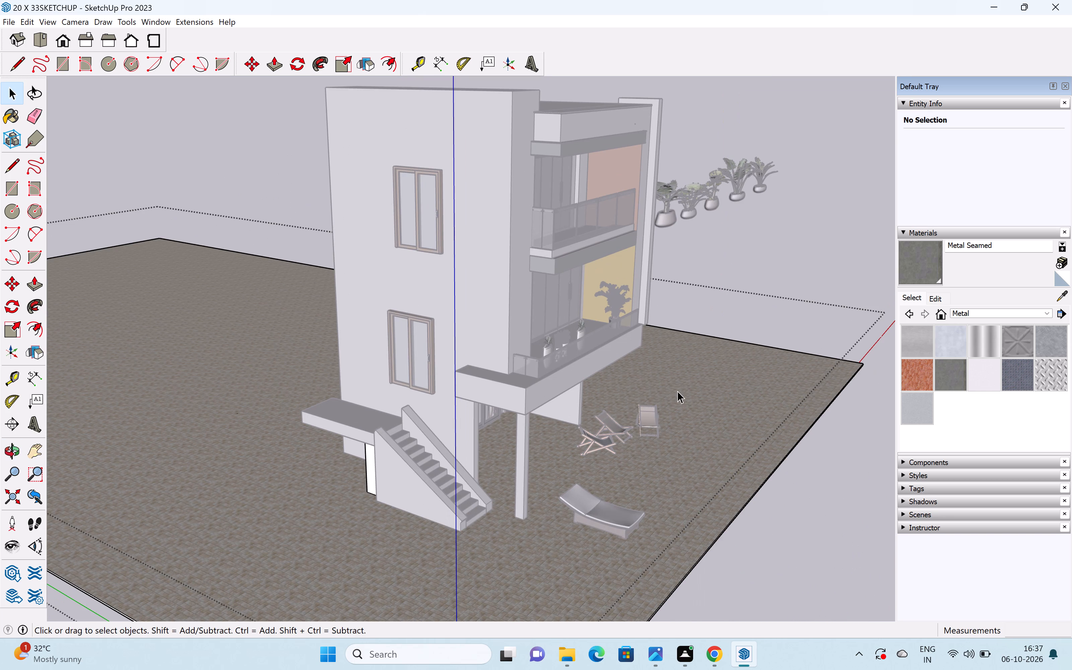
pyautogui.doubleClick(678, 391)
pyautogui.scroll(-6, 693, 426)
pyautogui.doubleClick(776, 511)
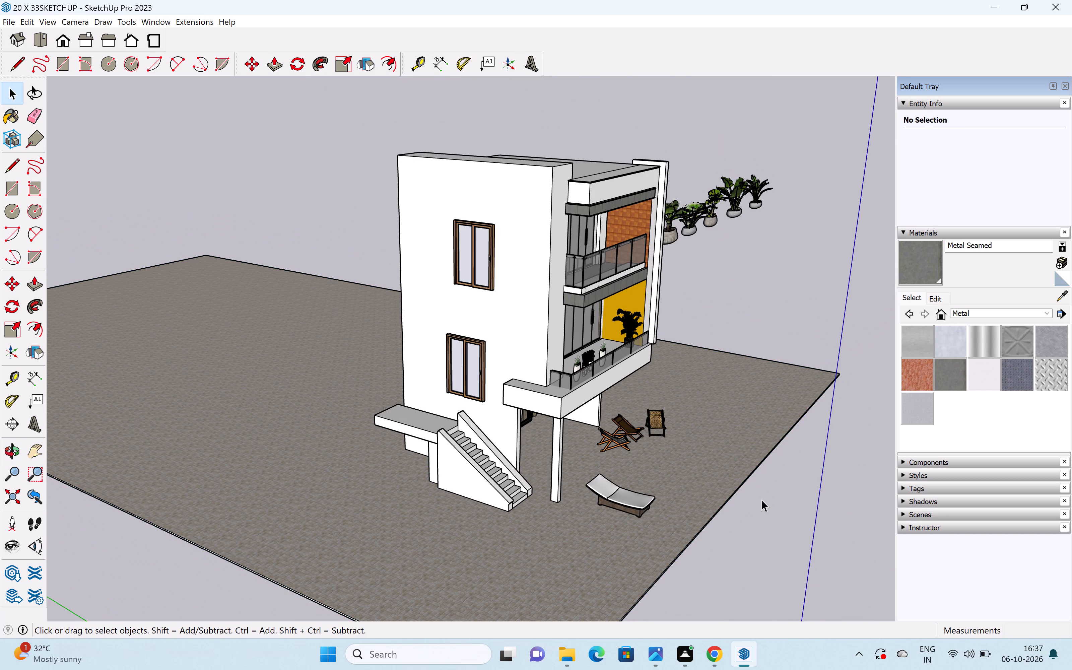
# Move the beach lounger about 11' across the paving to the front of the side staircase.
pyautogui.scroll(-6, 753, 497)
pyautogui.scroll(1, 714, 476)
pyautogui.moveTo(713, 475); pyautogui.dragTo(530, 472, button='middle')
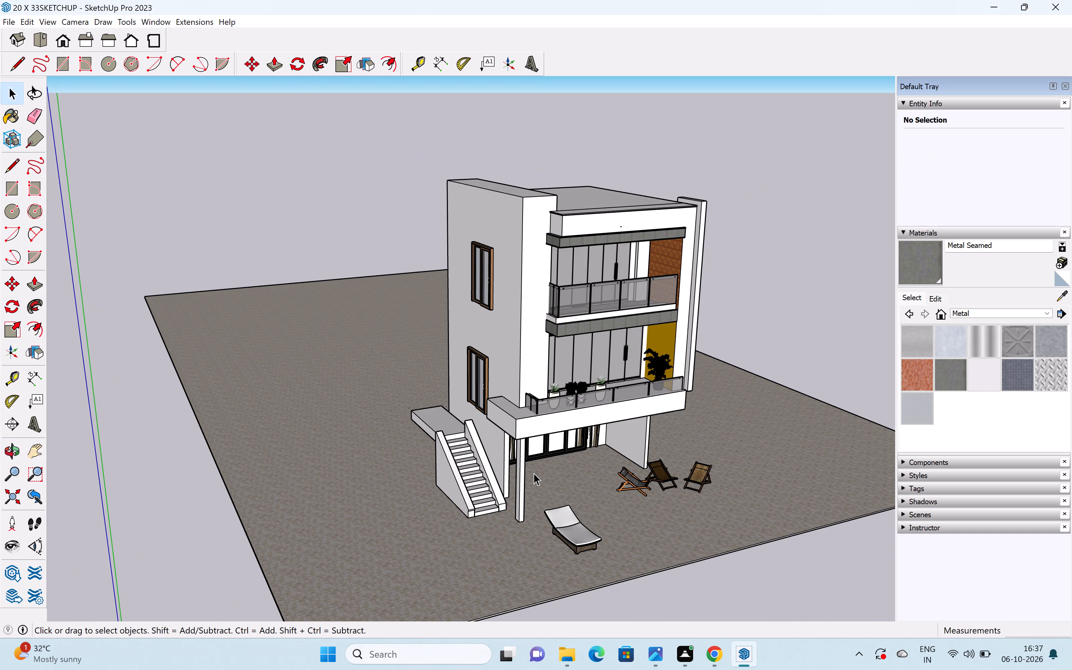
pyautogui.scroll(-13, 534, 471)
pyautogui.scroll(6, 567, 496)
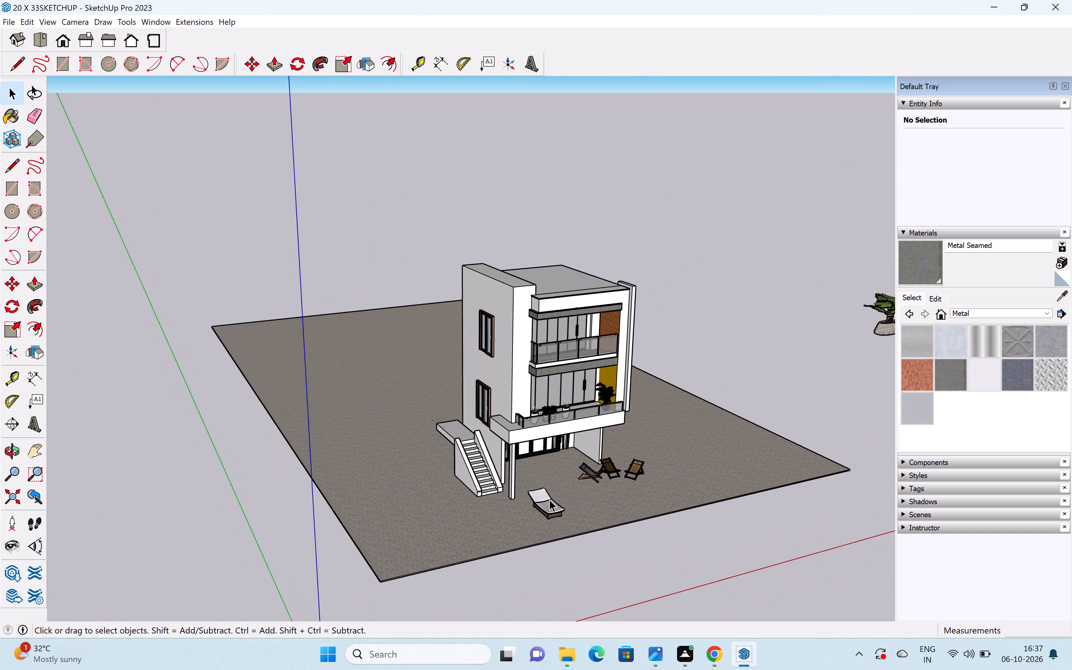
pyautogui.scroll(2, 549, 499)
pyautogui.scroll(-1, 549, 500)
pyautogui.scroll(11, 549, 501)
pyautogui.click(550, 510)
pyautogui.scroll(8, 563, 512)
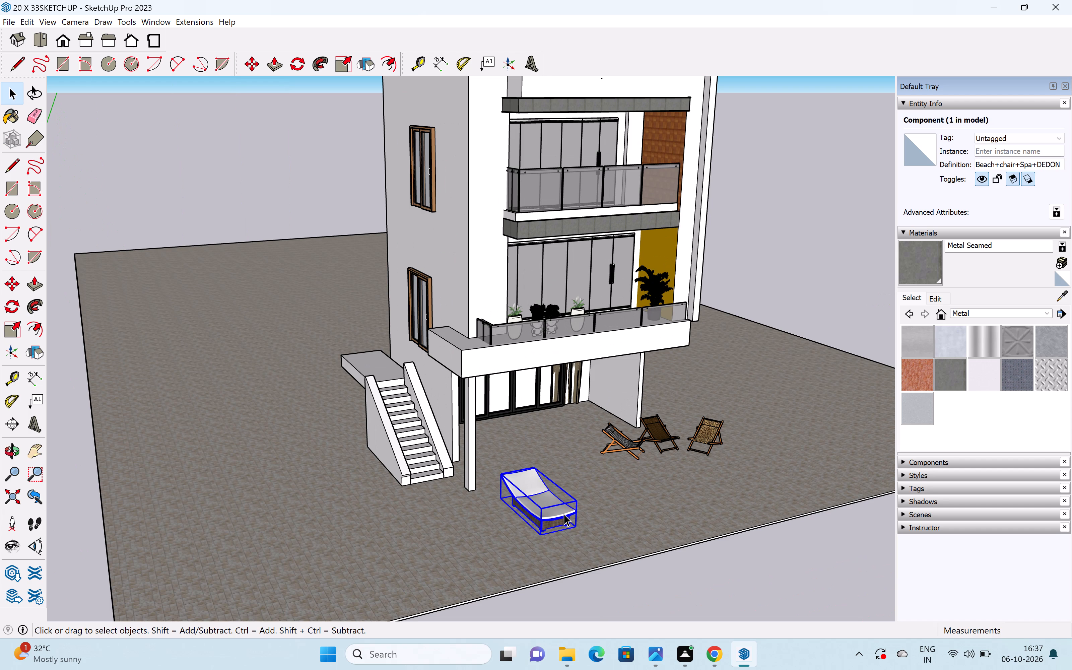
pyautogui.press('m')
pyautogui.click(554, 517)
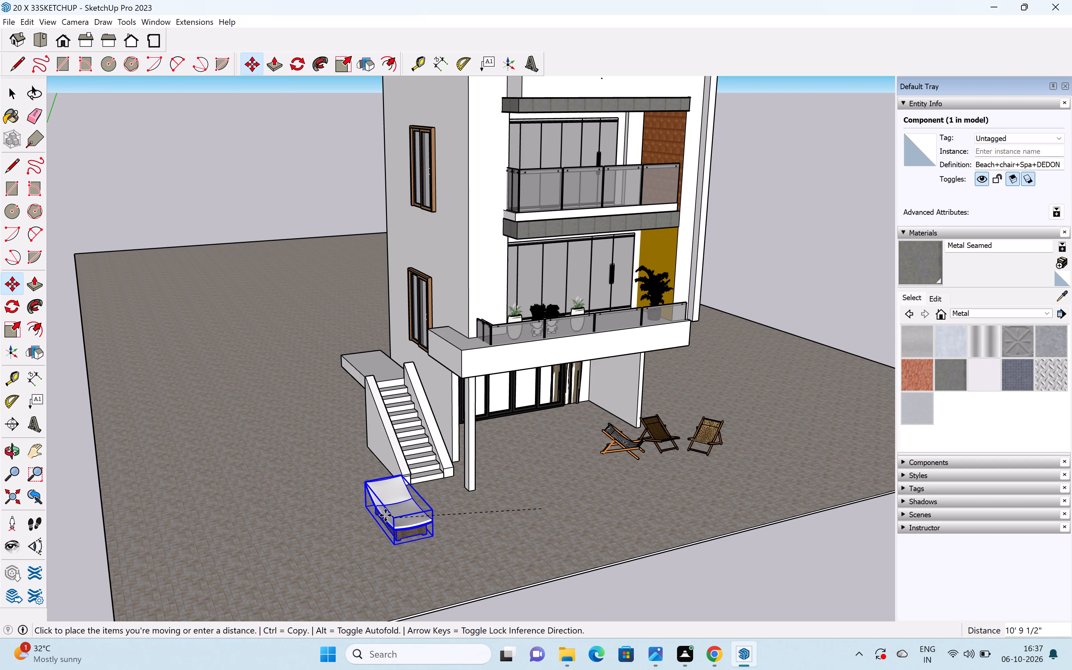
pyautogui.click(384, 515)
pyautogui.press('space')
pyautogui.click(624, 609)
# Paint the front and inner side faces of the tall vertical fin beside the balconies with 0135_DarkGray from the Colors-Named collection.
pyautogui.scroll(-2, 608, 411)
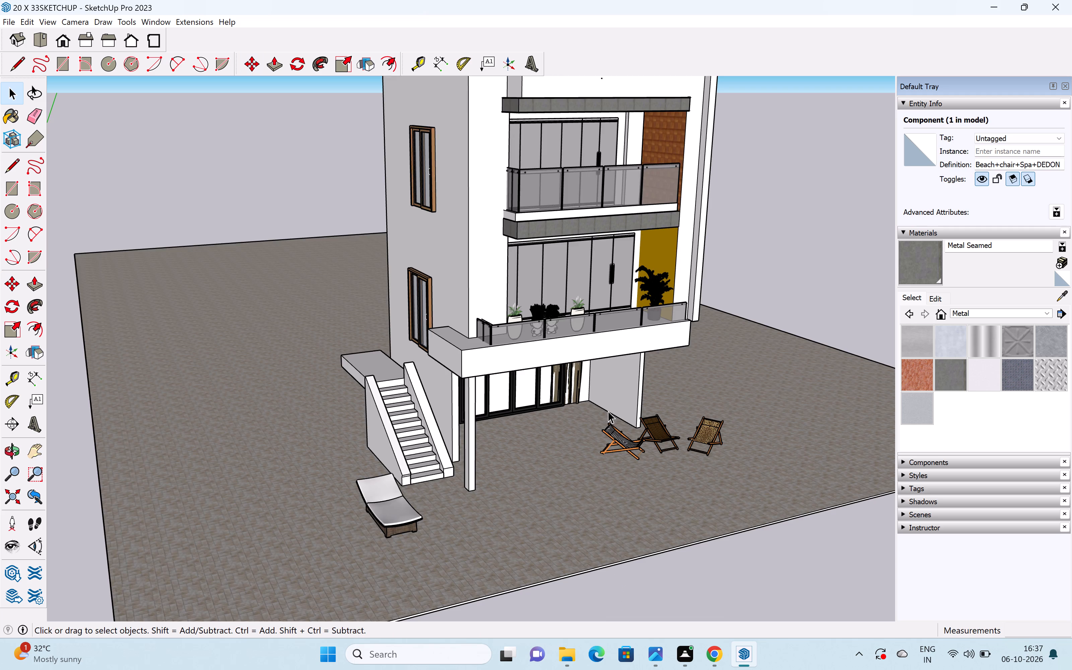
pyautogui.scroll(-5, 608, 411)
pyautogui.moveTo(620, 419); pyautogui.dragTo(395, 463, button='middle')
pyautogui.moveTo(562, 524); pyautogui.dragTo(563, 522, button='middle')
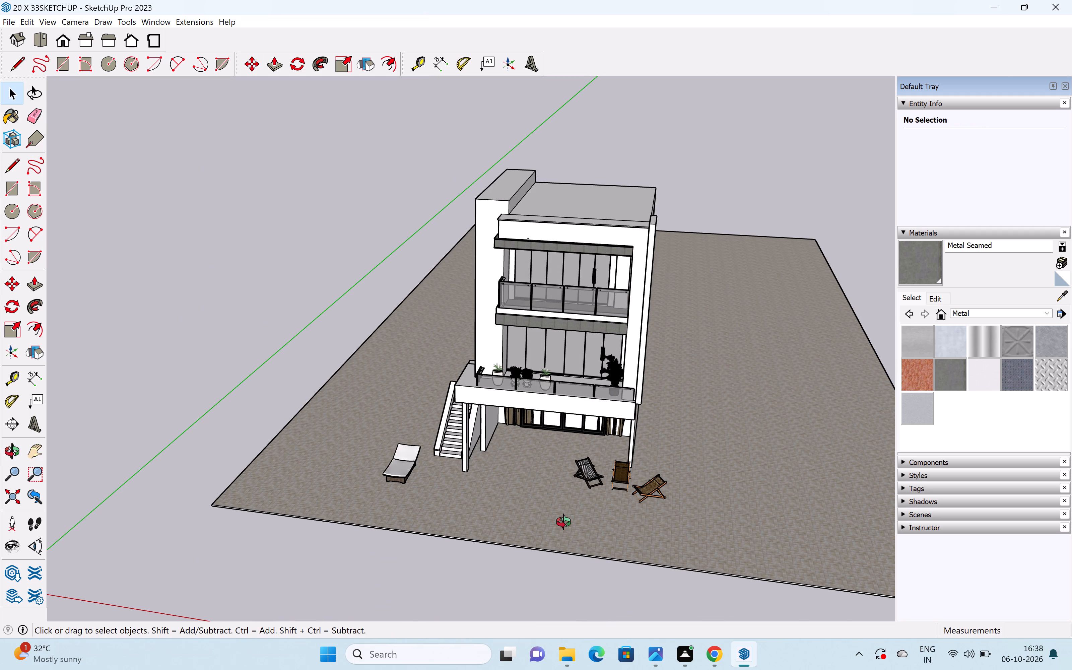
pyautogui.moveTo(563, 522); pyautogui.dragTo(610, 375, button='middle')
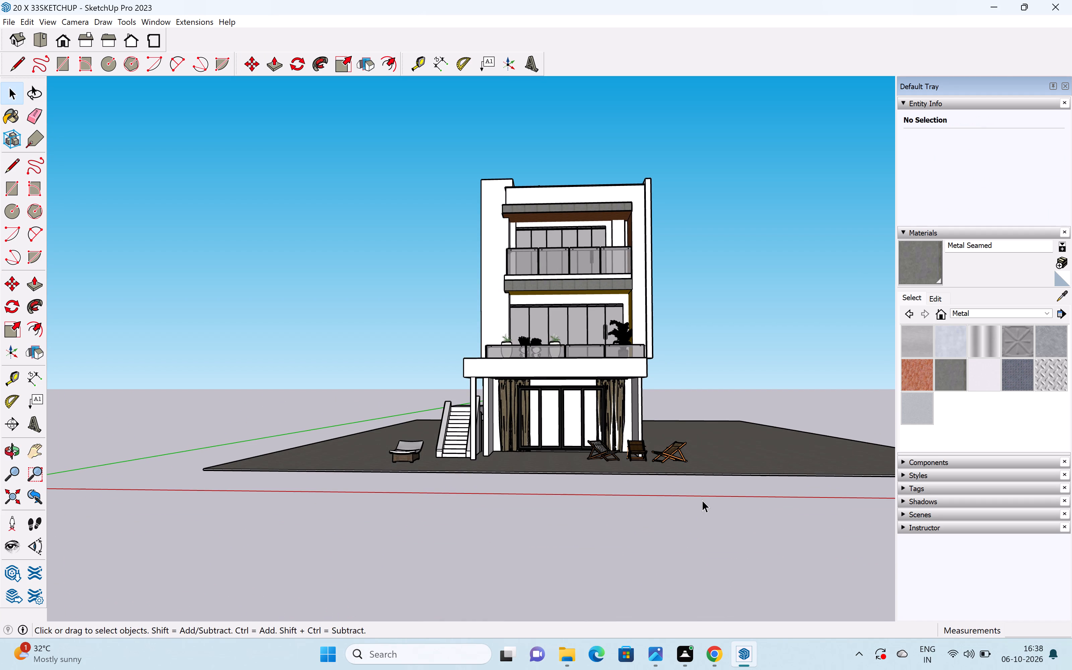
pyautogui.moveTo(605, 415); pyautogui.dragTo(744, 416, button='middle')
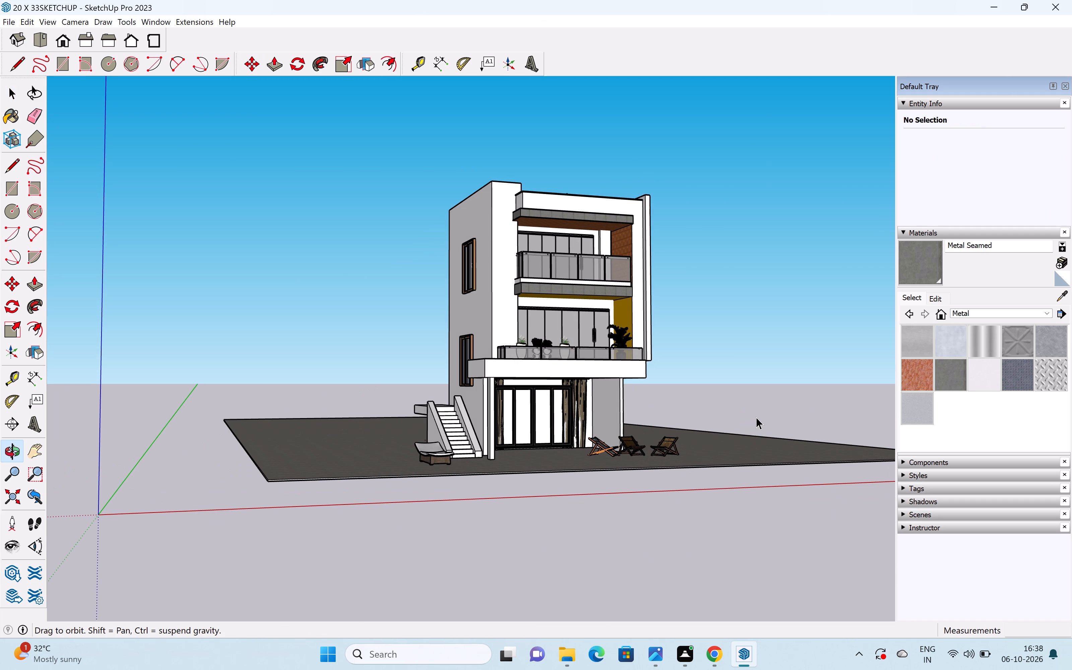
pyautogui.click(976, 317)
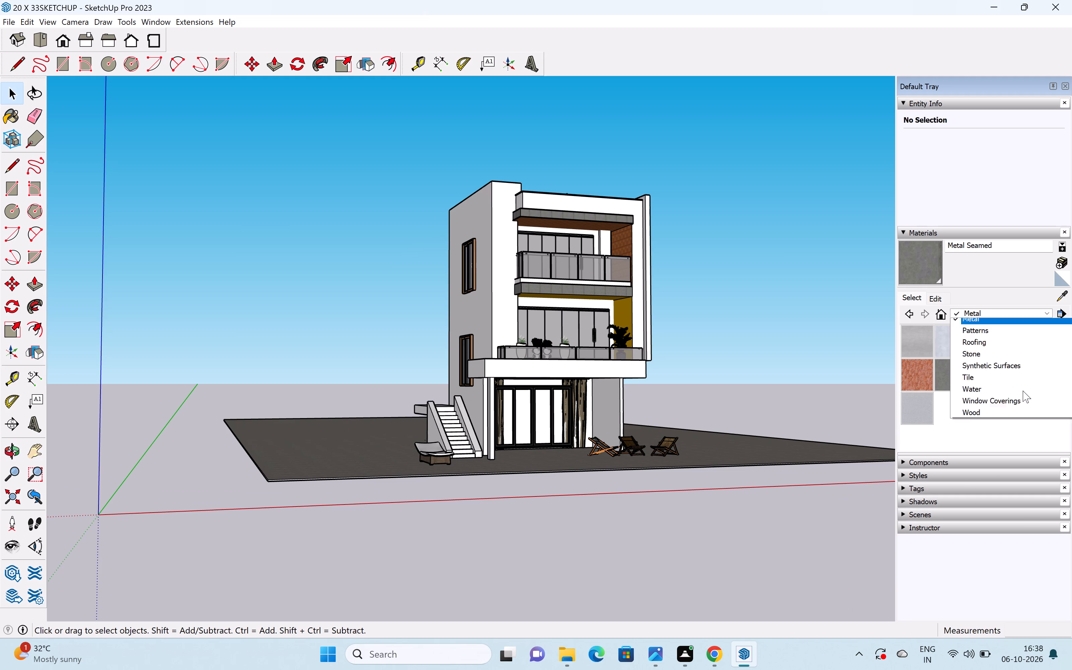
pyautogui.click(984, 362)
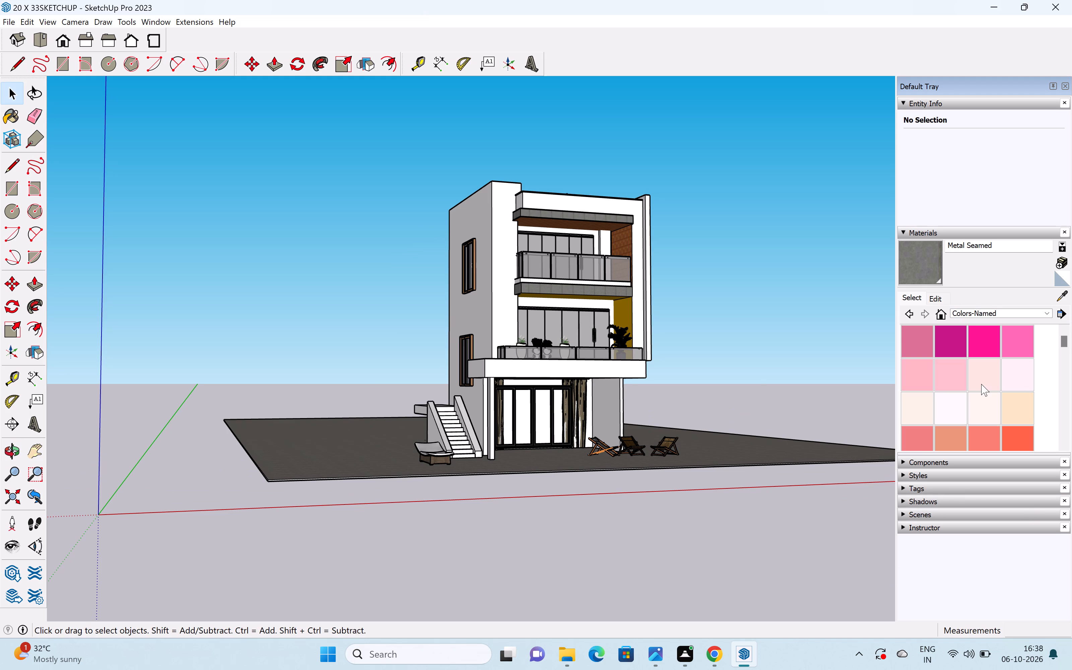
pyautogui.scroll(-16, 981, 384)
pyautogui.scroll(-9, 989, 390)
pyautogui.scroll(1, 989, 392)
pyautogui.scroll(-5, 989, 392)
pyautogui.scroll(2, 989, 392)
pyautogui.click(989, 392)
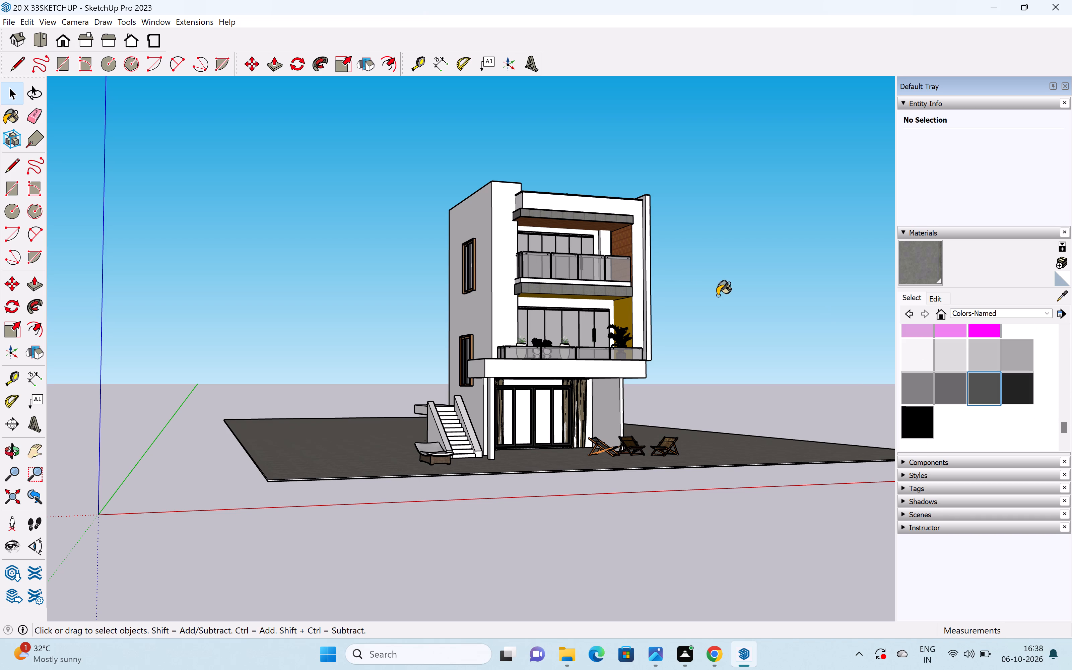
pyautogui.scroll(15, 670, 272)
pyautogui.scroll(-1, 636, 280)
pyautogui.scroll(1, 636, 280)
pyautogui.scroll(-1, 636, 280)
pyautogui.scroll(8, 636, 280)
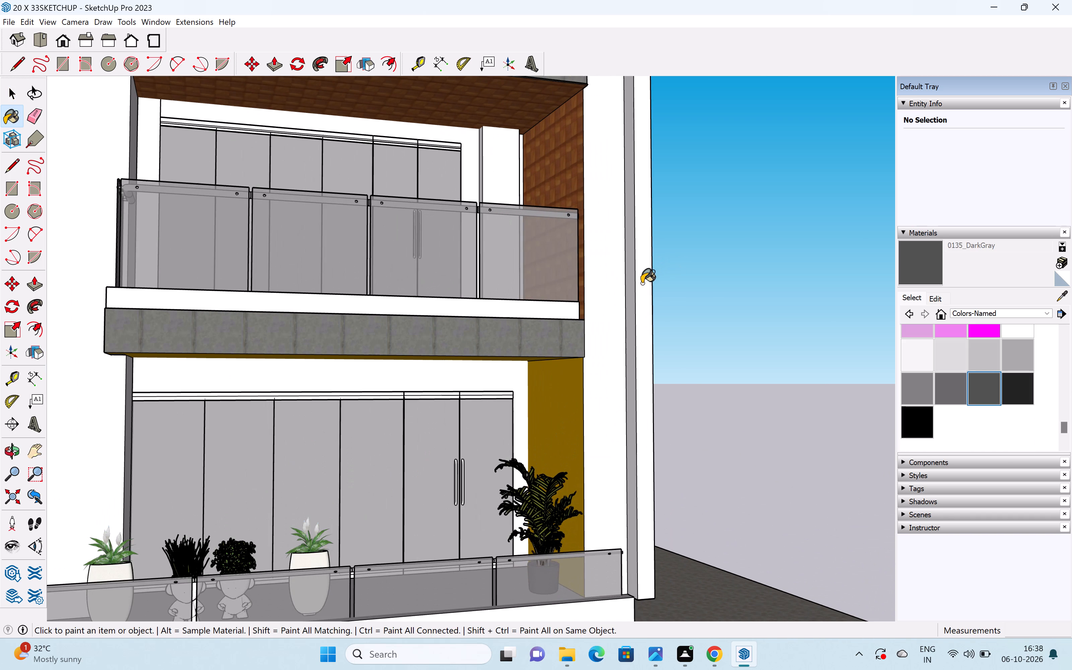
pyautogui.press('Escape')
pyautogui.press('space')
pyautogui.scroll(4, 637, 295)
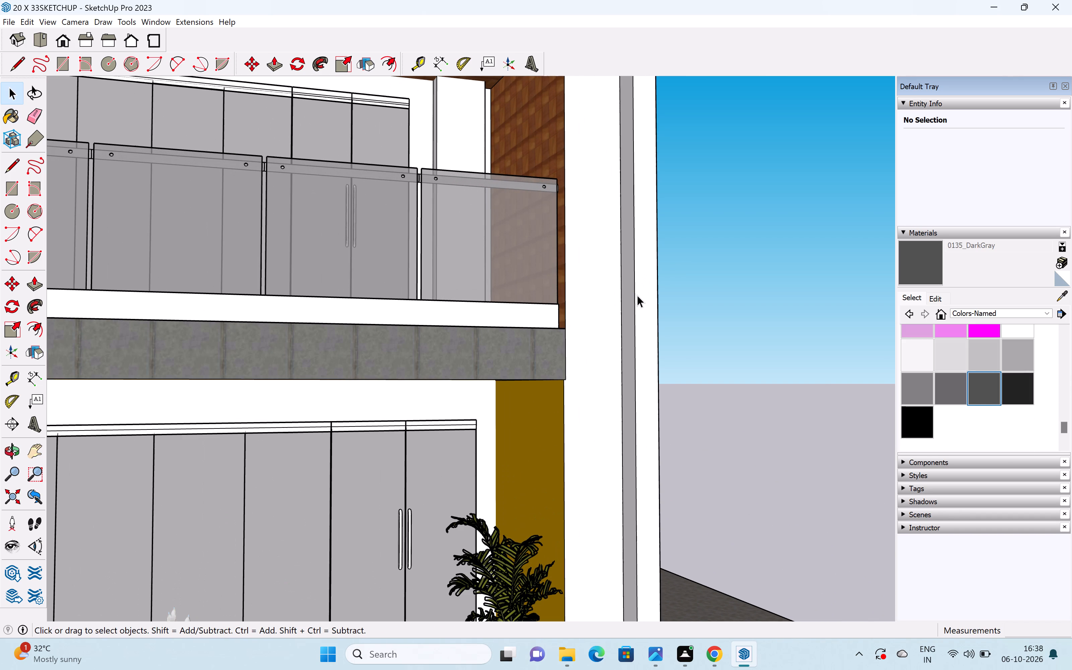
pyautogui.doubleClick(632, 298)
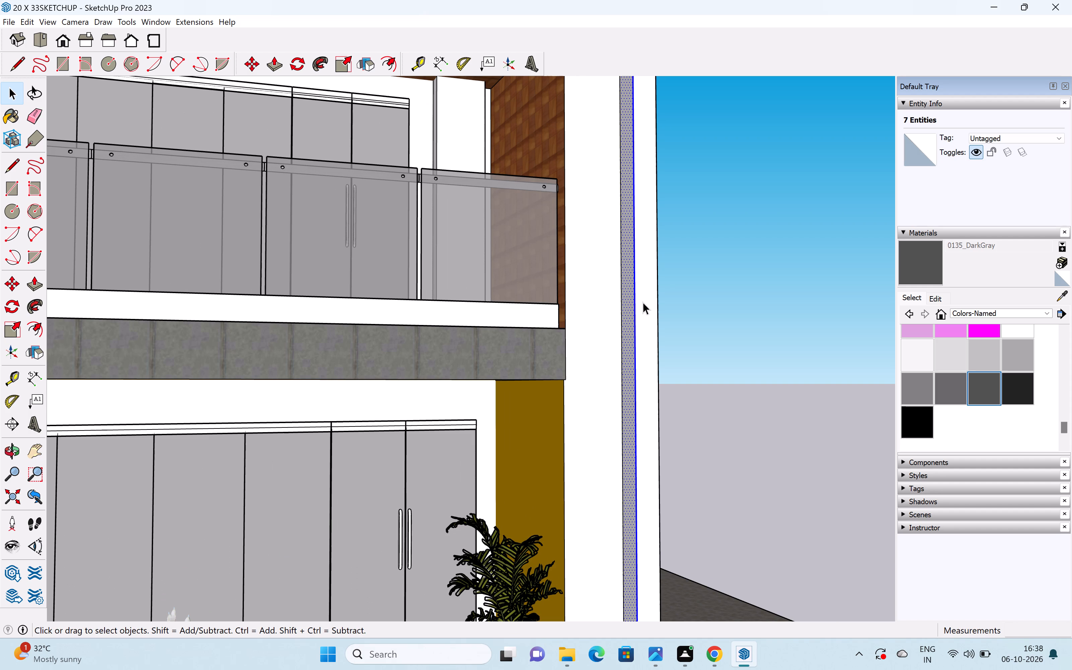
pyautogui.click(643, 302)
pyautogui.click(995, 386)
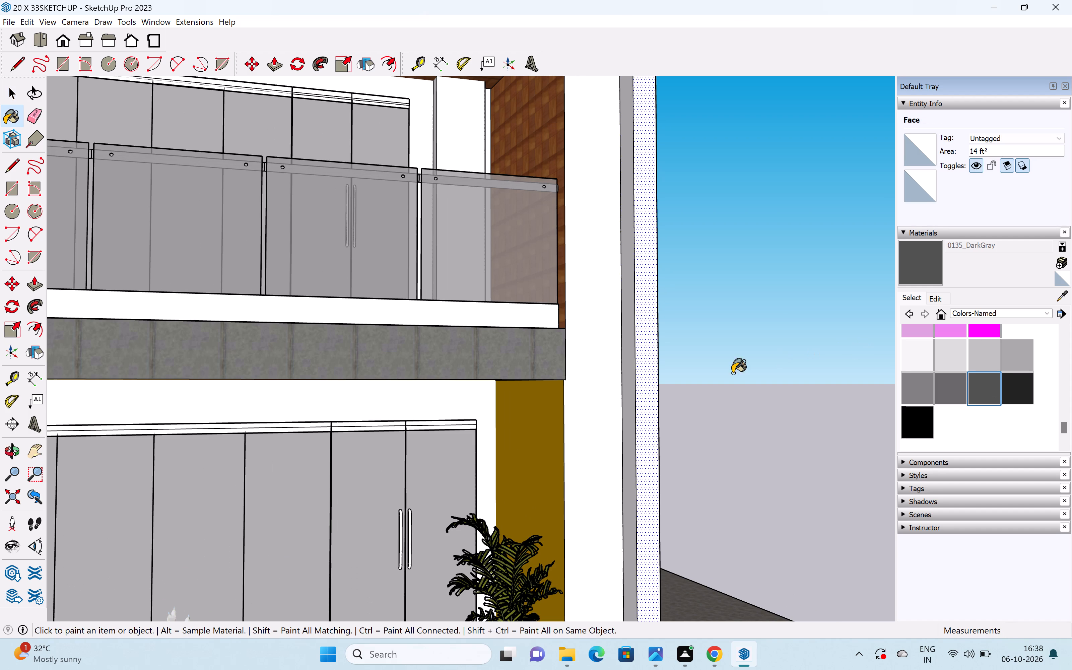
pyautogui.click(640, 390)
pyautogui.click(628, 384)
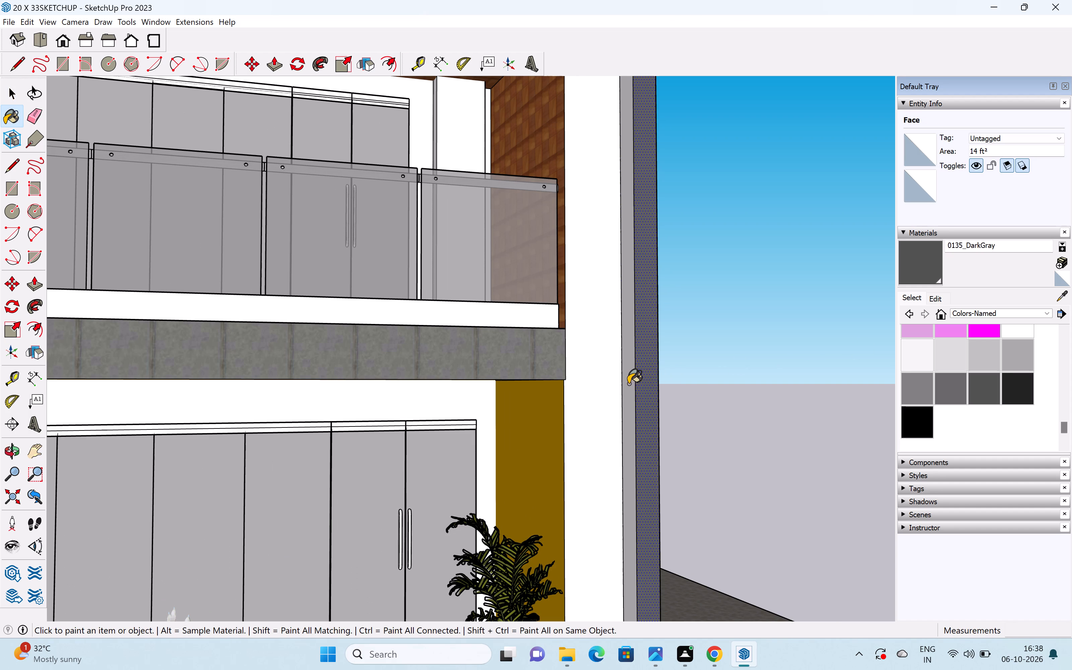
# Paint the top and outer side faces of the same vertical fin with 0135_DarkGray, and clear the selection.
pyautogui.scroll(-9, 685, 368)
pyautogui.moveTo(725, 246); pyautogui.dragTo(655, 425, button='middle')
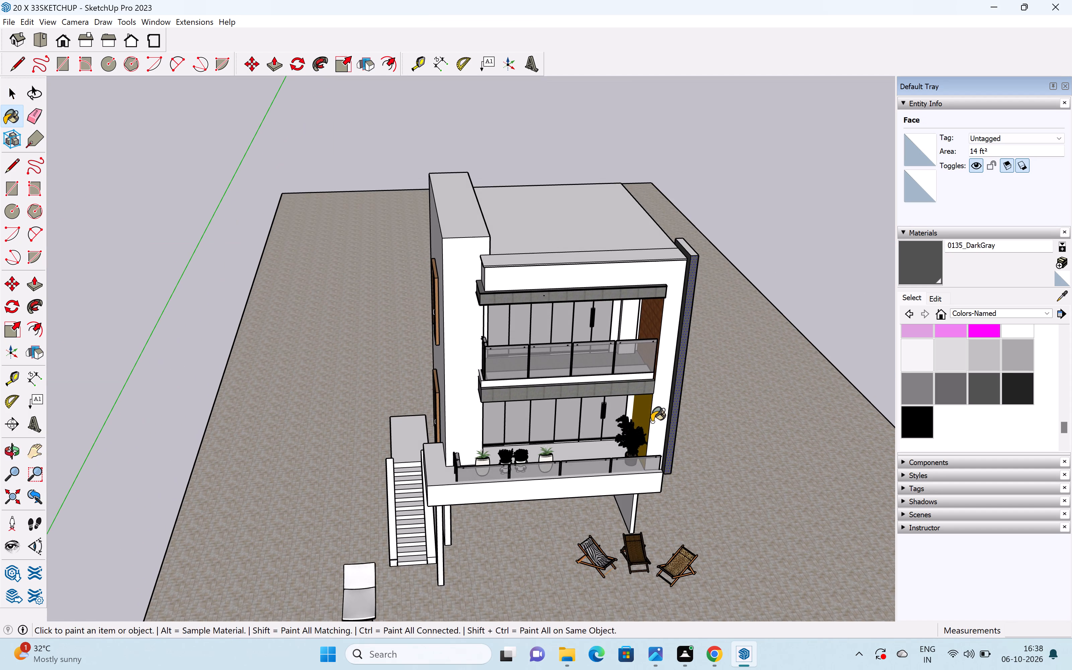
pyautogui.scroll(3, 685, 239)
pyautogui.scroll(-1, 685, 239)
pyautogui.scroll(6, 685, 239)
pyautogui.click(691, 249)
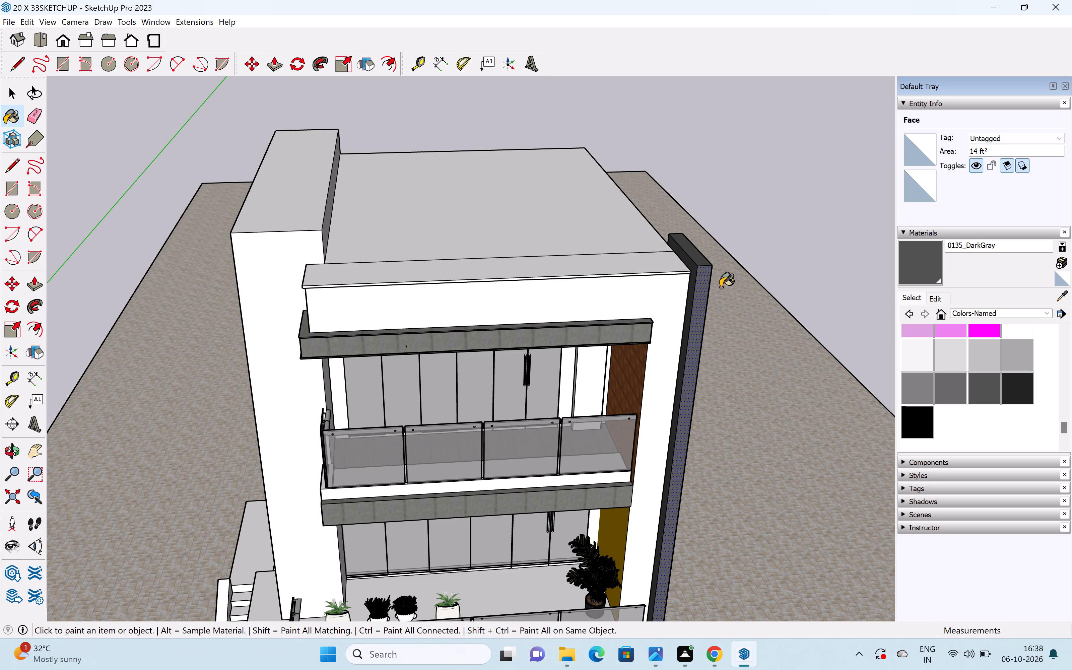
pyautogui.moveTo(719, 287); pyautogui.dragTo(504, 327, button='middle')
pyautogui.click(491, 360)
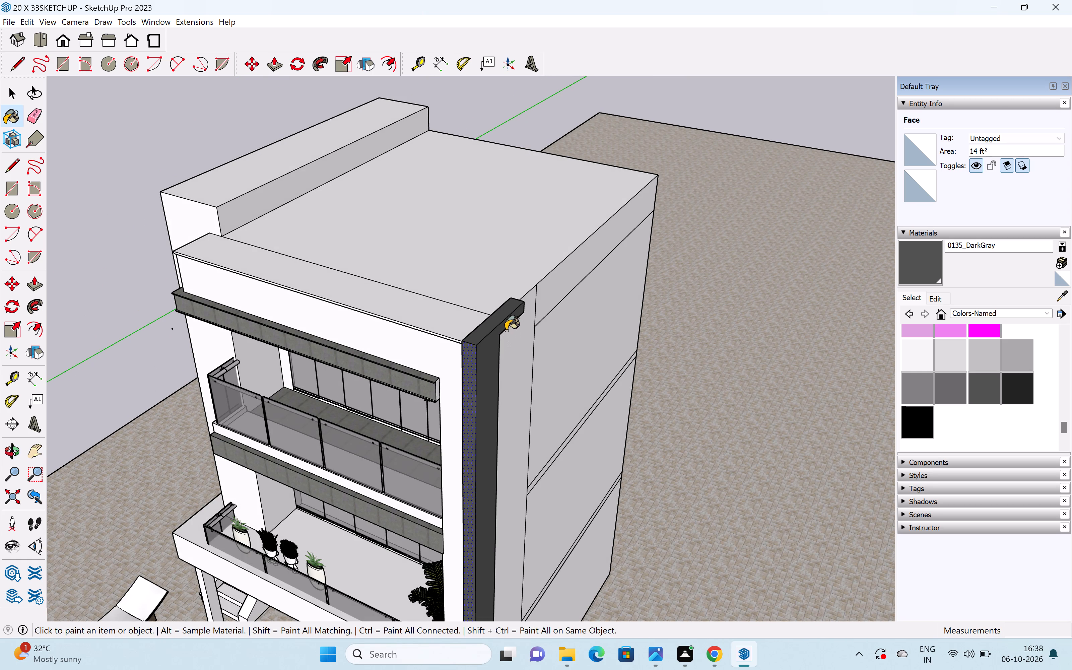
pyautogui.press('space')
pyautogui.click(744, 284)
pyautogui.scroll(-12, 757, 285)
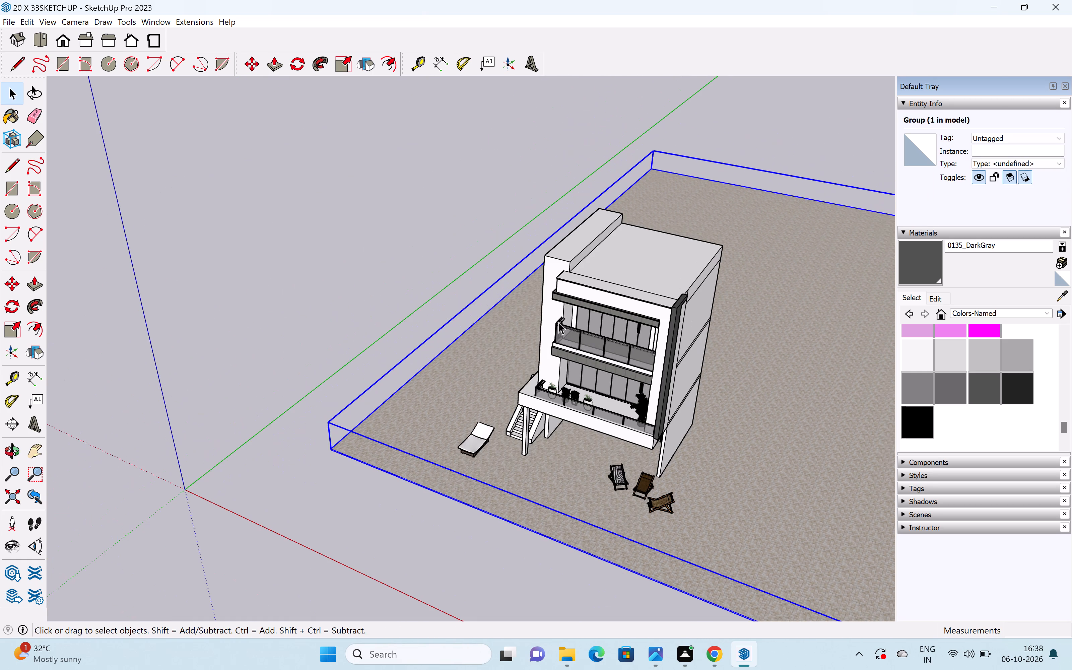
pyautogui.moveTo(443, 290); pyautogui.dragTo(444, 300)
# Draw a line about 67' long across the paving from its front edge, parallel to the green axis, on the fin side of the house.
pyautogui.scroll(-8, 651, 409)
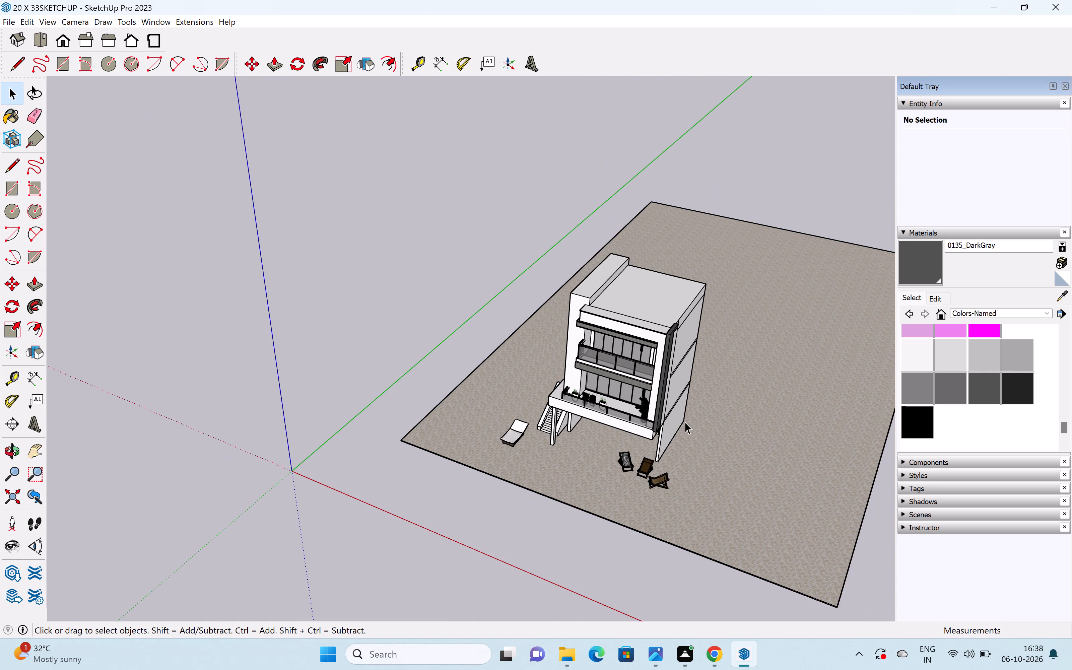
pyautogui.scroll(-3, 693, 433)
pyautogui.press('l')
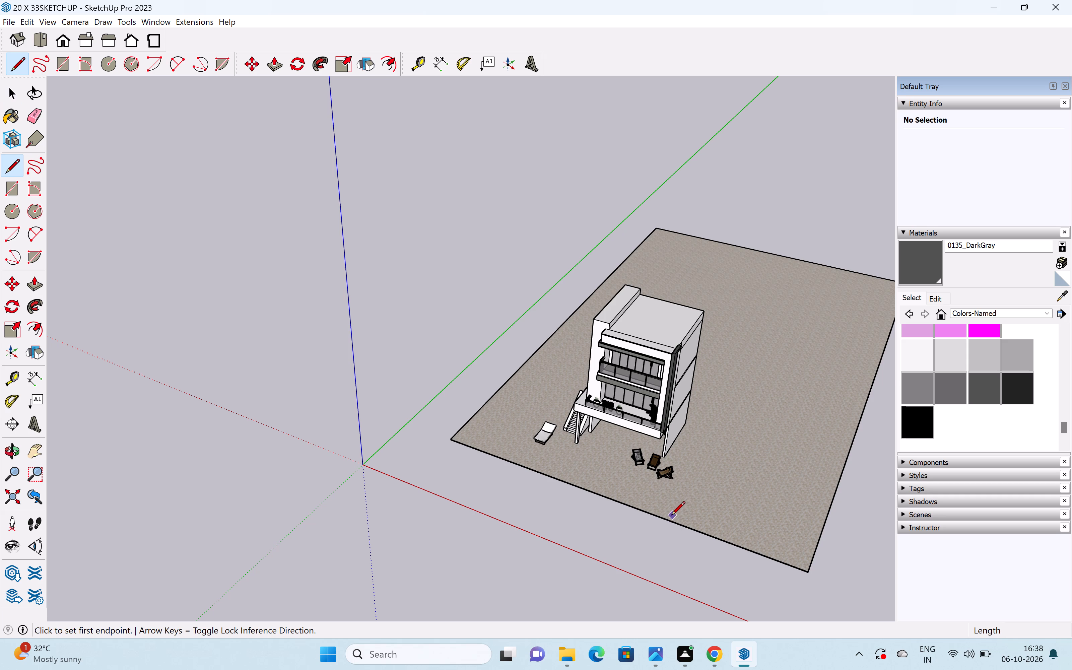
pyautogui.click(667, 520)
pyautogui.click(757, 377)
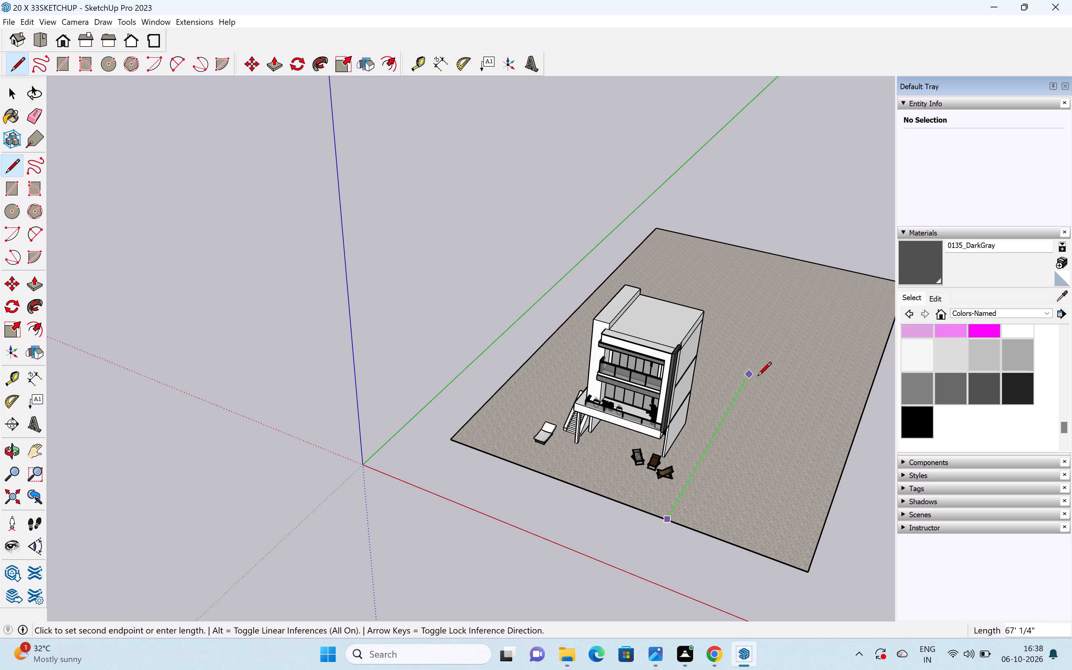
pyautogui.moveTo(775, 366); pyautogui.dragTo(304, 500, button='middle')
pyautogui.scroll(-6, 437, 520)
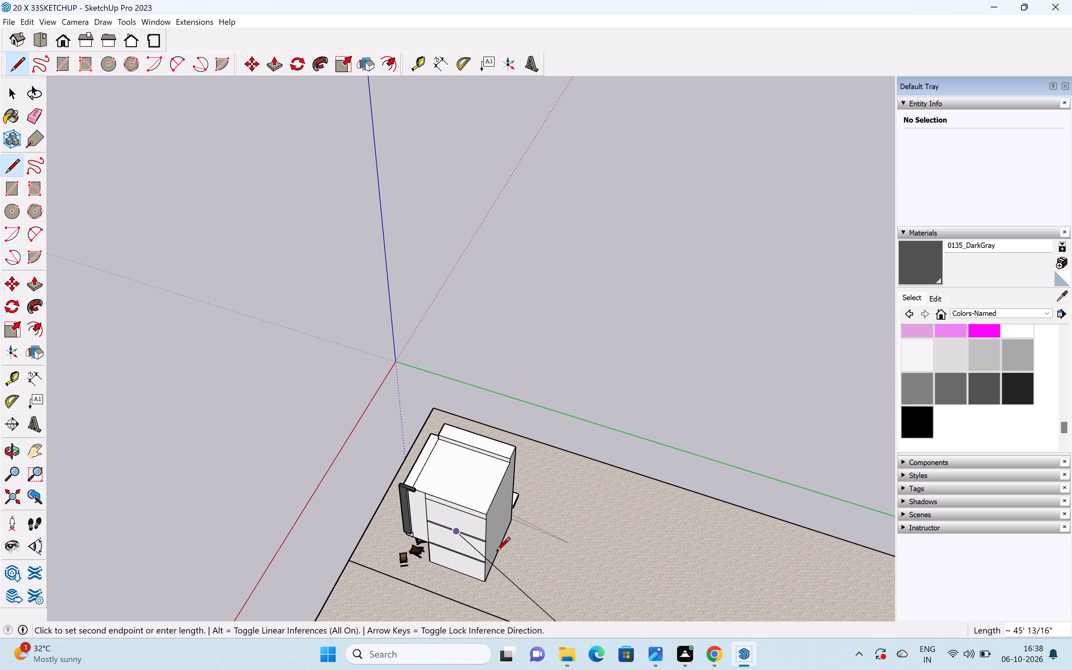
pyautogui.keyDown('shift'); pyautogui.moveTo(511, 550); pyautogui.dragTo(512, 418, button='middle'); pyautogui.keyUp('shift')
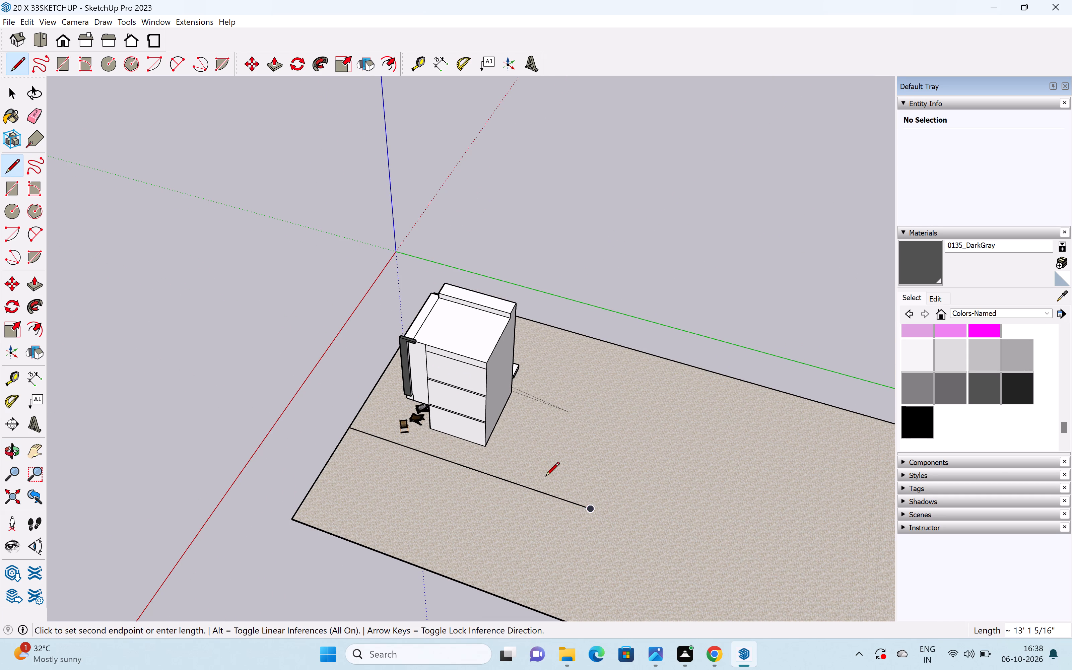
pyautogui.press('space')
# Draw a line behind the house from the first paving line to the paving's edge on the staircase side.
pyautogui.press('l')
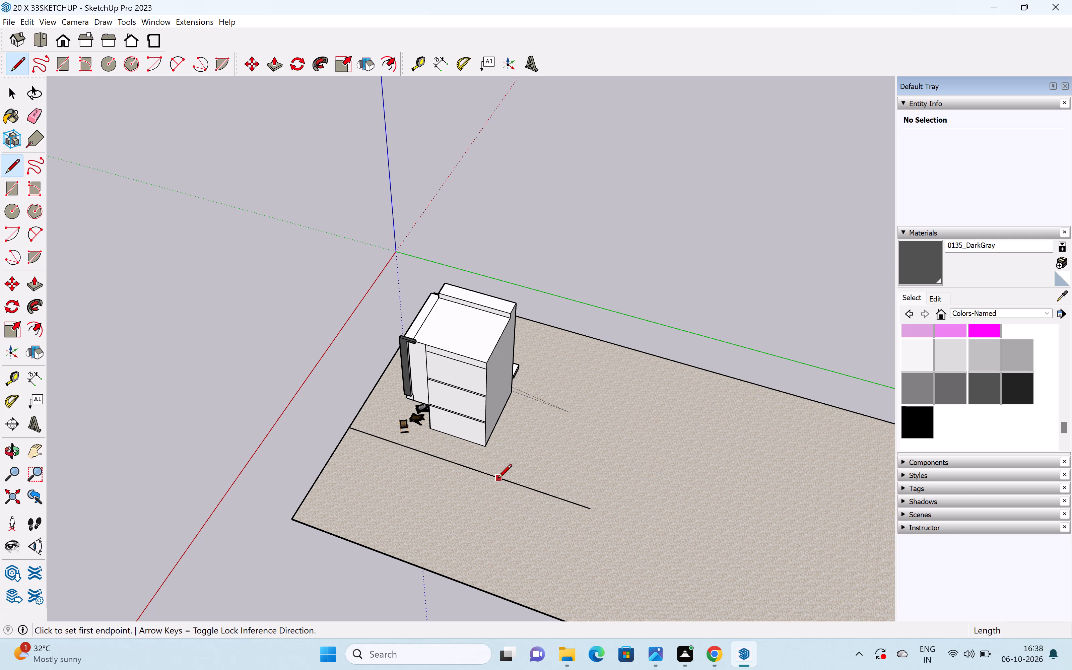
pyautogui.click(498, 479)
pyautogui.click(586, 330)
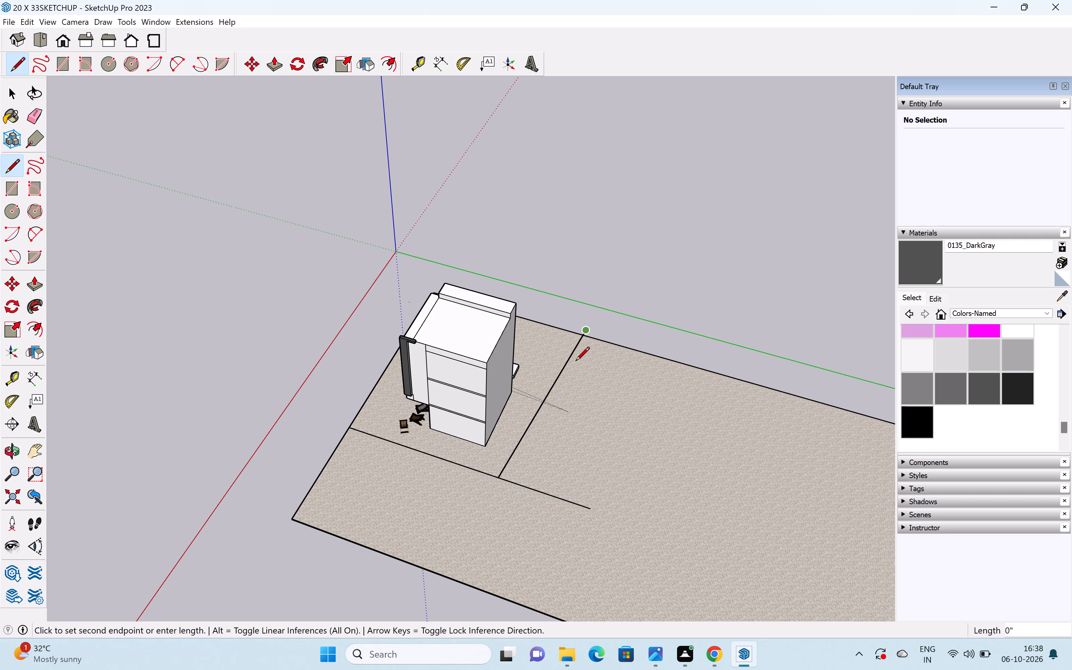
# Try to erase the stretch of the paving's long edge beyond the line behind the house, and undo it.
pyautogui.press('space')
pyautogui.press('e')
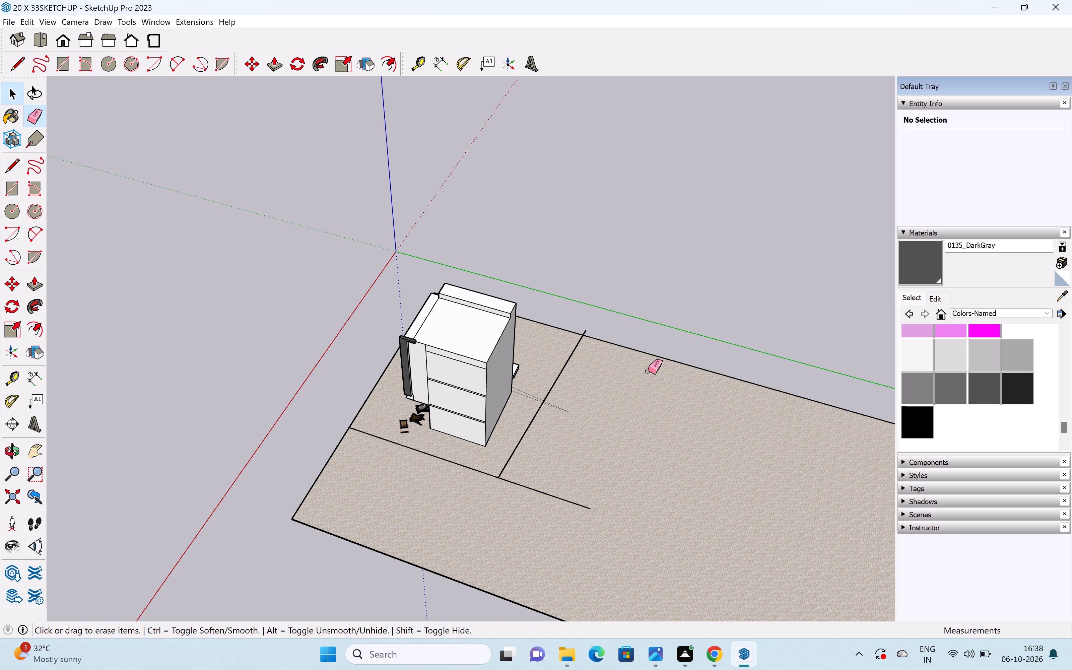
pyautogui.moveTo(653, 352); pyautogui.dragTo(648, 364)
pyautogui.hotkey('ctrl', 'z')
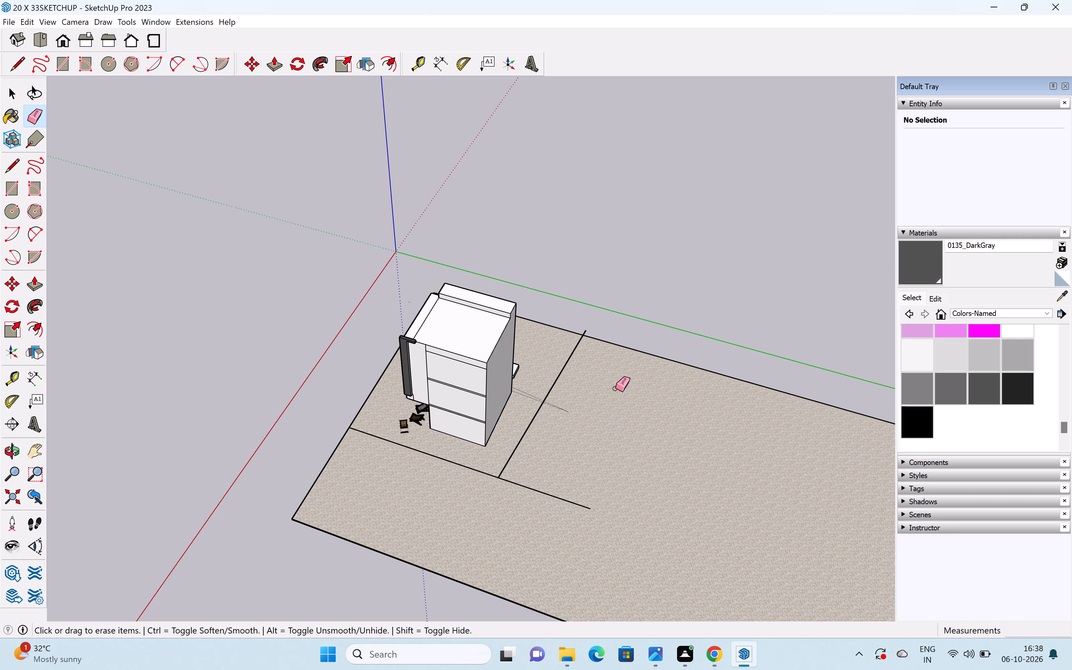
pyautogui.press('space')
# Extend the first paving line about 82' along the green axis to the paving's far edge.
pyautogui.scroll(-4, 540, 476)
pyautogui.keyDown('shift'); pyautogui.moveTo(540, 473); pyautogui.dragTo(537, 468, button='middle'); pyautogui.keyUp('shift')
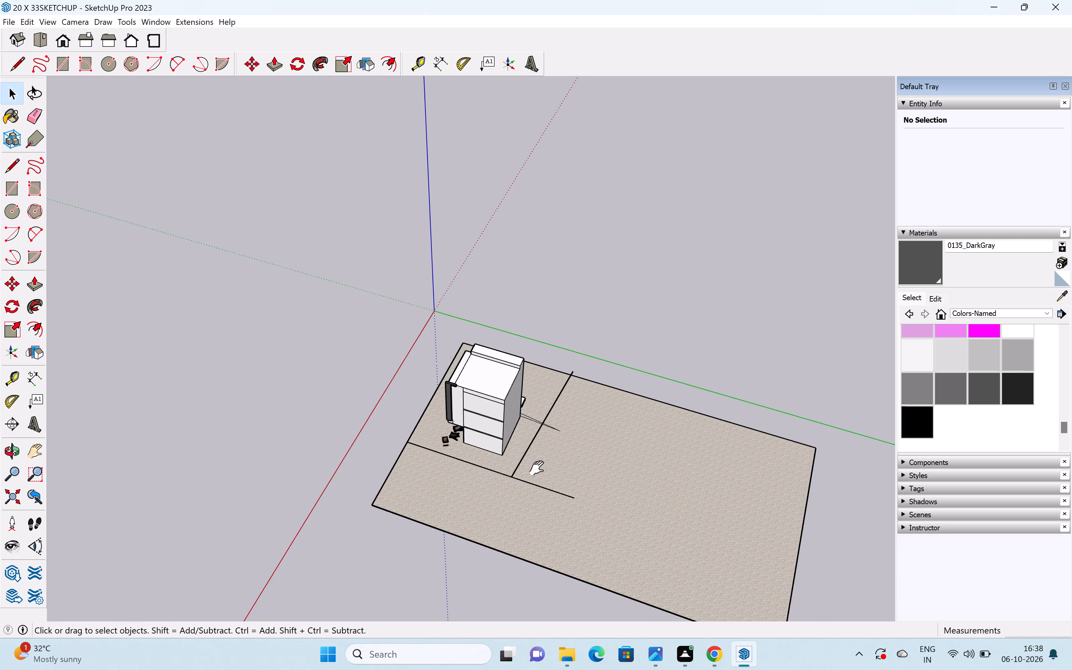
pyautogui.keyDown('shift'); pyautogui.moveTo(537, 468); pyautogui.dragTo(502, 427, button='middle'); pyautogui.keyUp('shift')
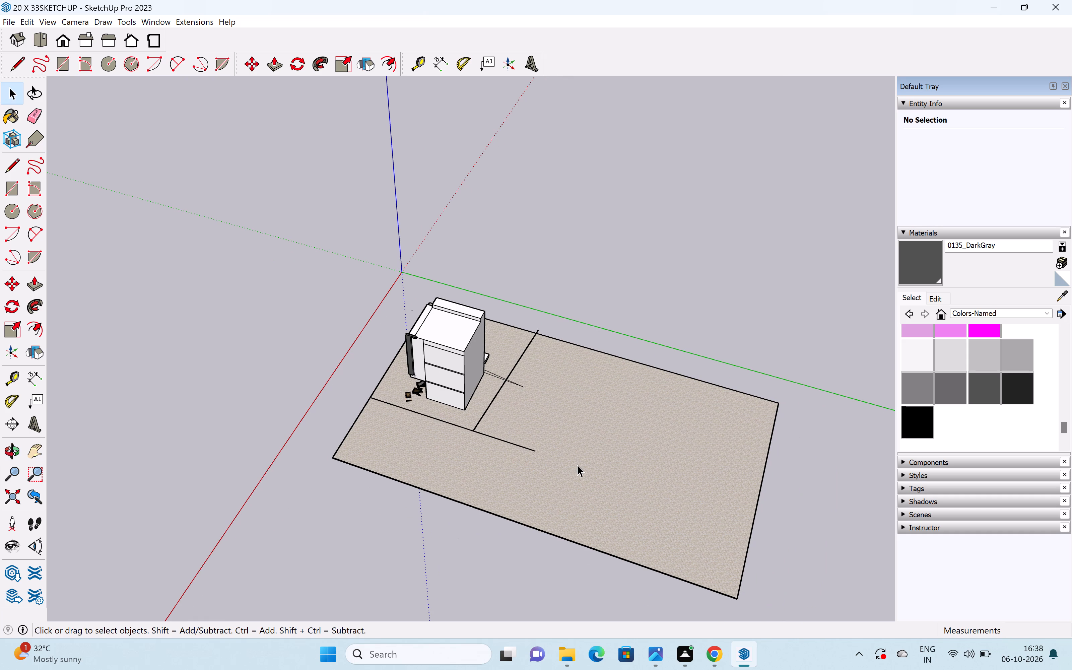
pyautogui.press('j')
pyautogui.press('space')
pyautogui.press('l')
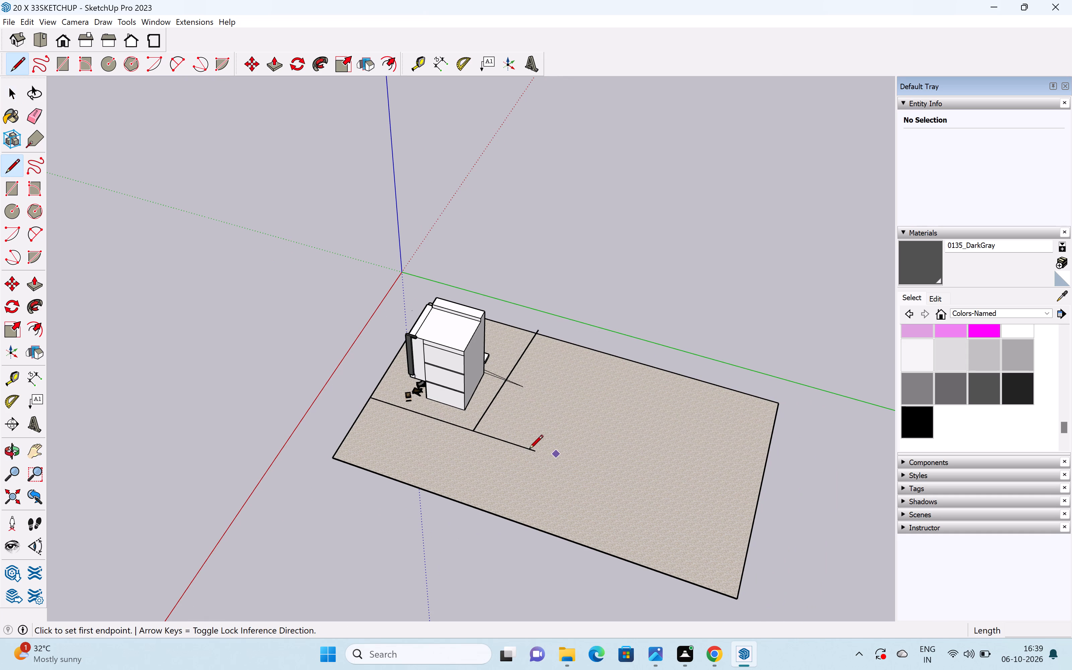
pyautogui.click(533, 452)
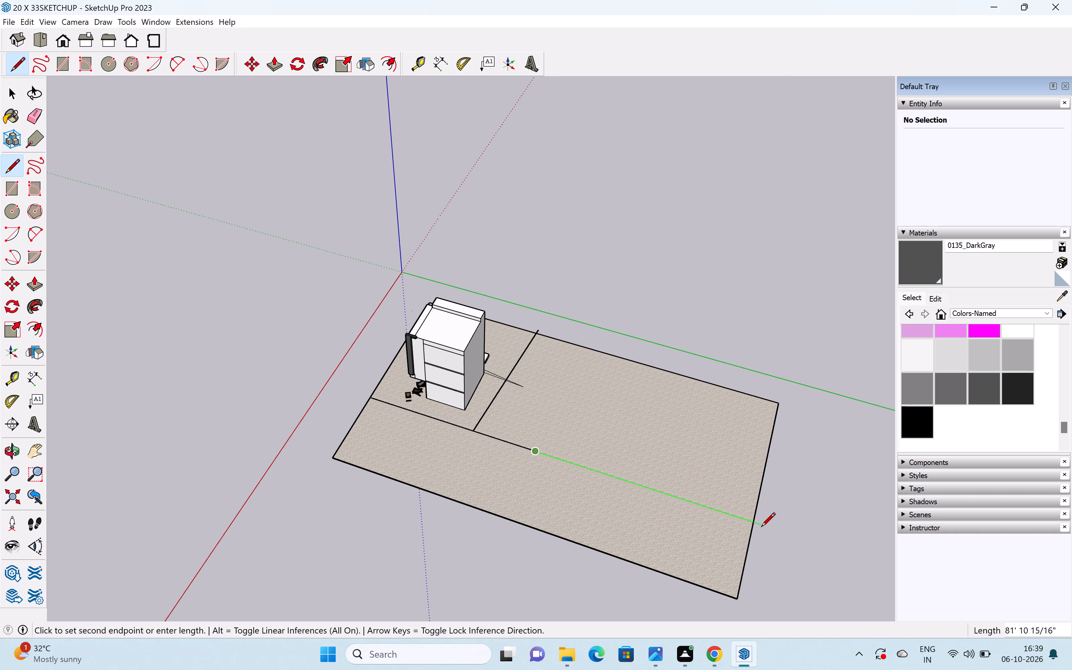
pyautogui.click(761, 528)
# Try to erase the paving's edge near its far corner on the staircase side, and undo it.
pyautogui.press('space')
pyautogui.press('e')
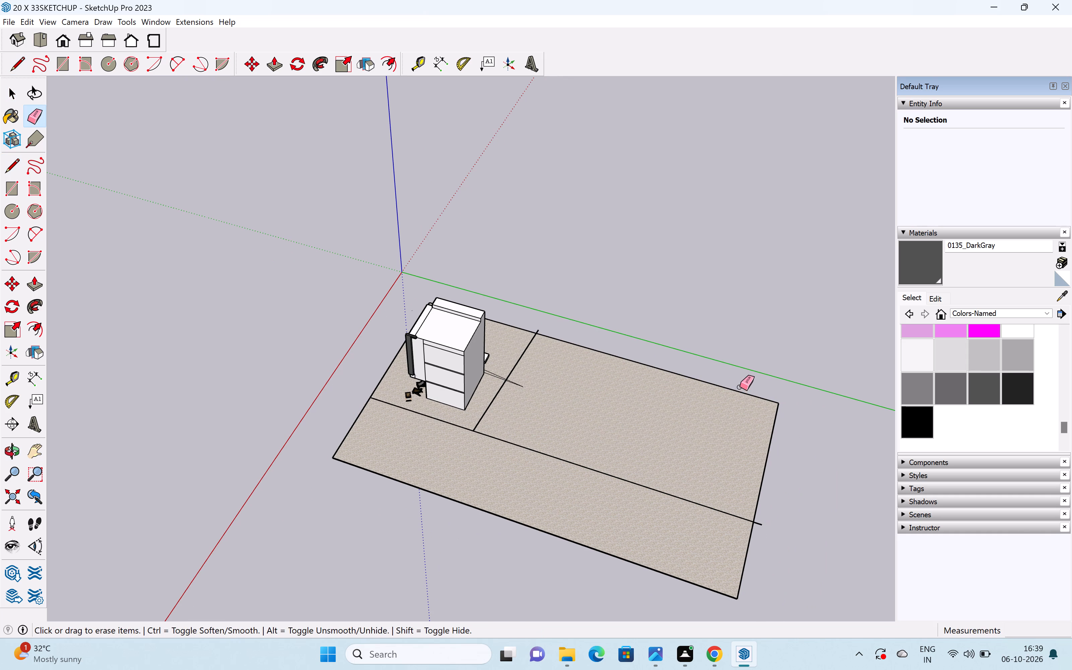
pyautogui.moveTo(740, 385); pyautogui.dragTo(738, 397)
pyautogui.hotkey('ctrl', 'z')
# Undo the three dividing lines drawn across the paving.
pyautogui.hotkey('ctrl', 'z')
pyautogui.hotkey('ctrl', 'z')
pyautogui.hotkey('ctrl', 'z')
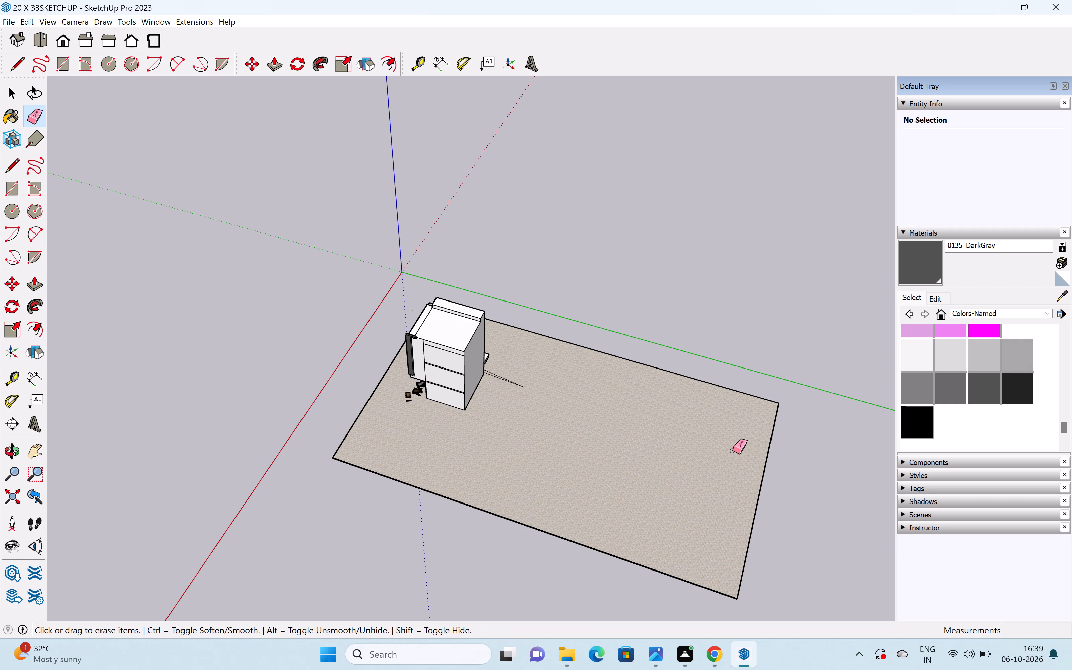
# Delete the paving group around the house.
pyautogui.press('space')
pyautogui.click(530, 493)
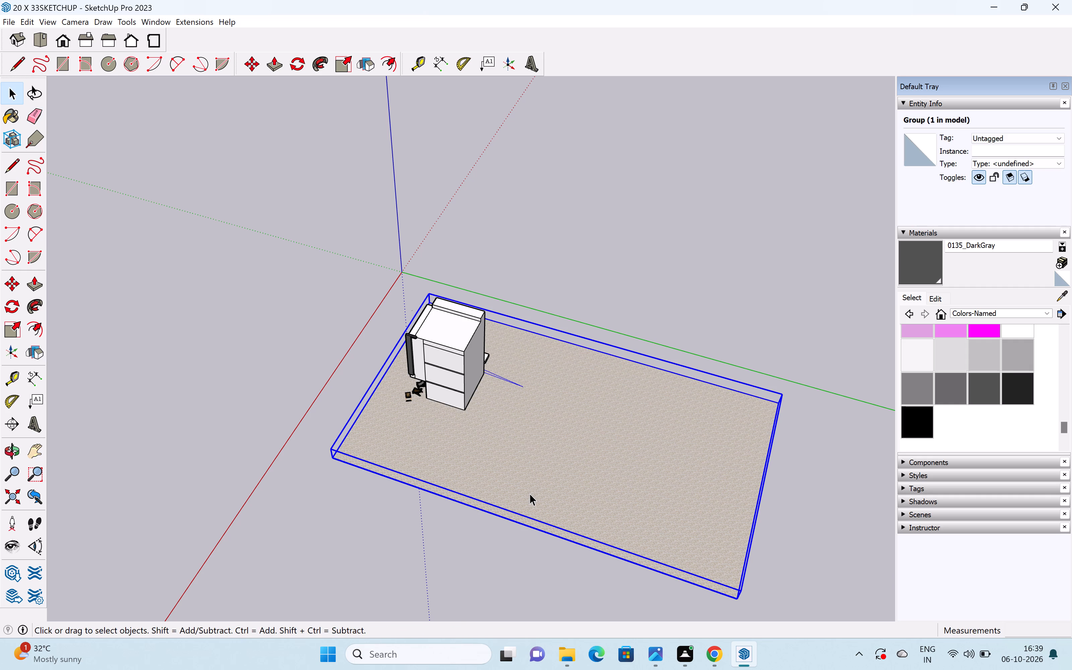
pyautogui.press('Delete')
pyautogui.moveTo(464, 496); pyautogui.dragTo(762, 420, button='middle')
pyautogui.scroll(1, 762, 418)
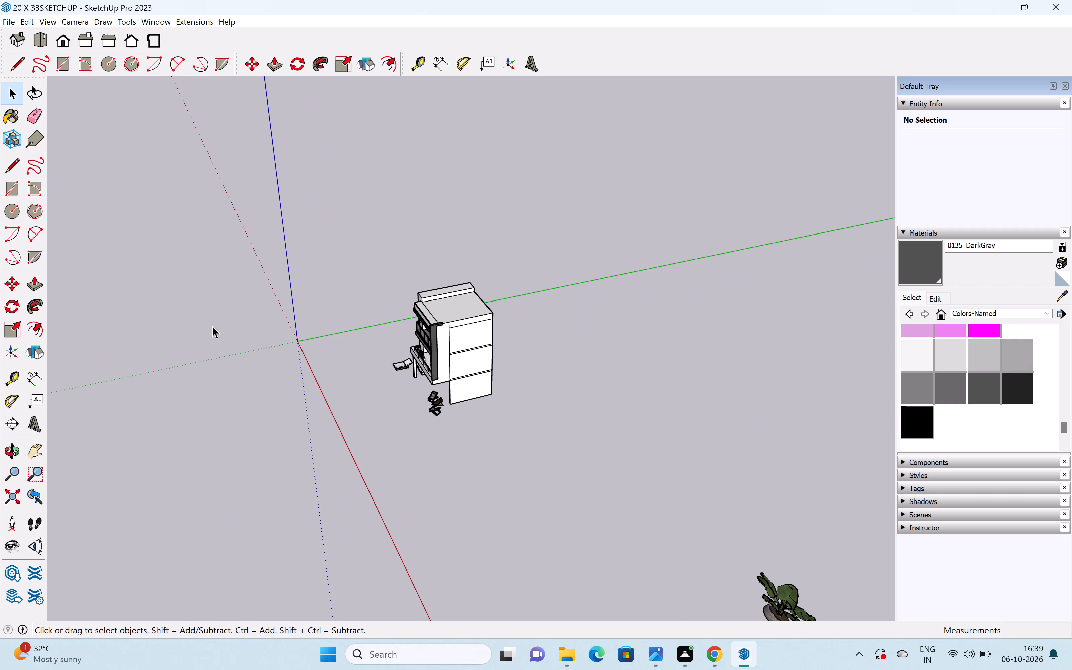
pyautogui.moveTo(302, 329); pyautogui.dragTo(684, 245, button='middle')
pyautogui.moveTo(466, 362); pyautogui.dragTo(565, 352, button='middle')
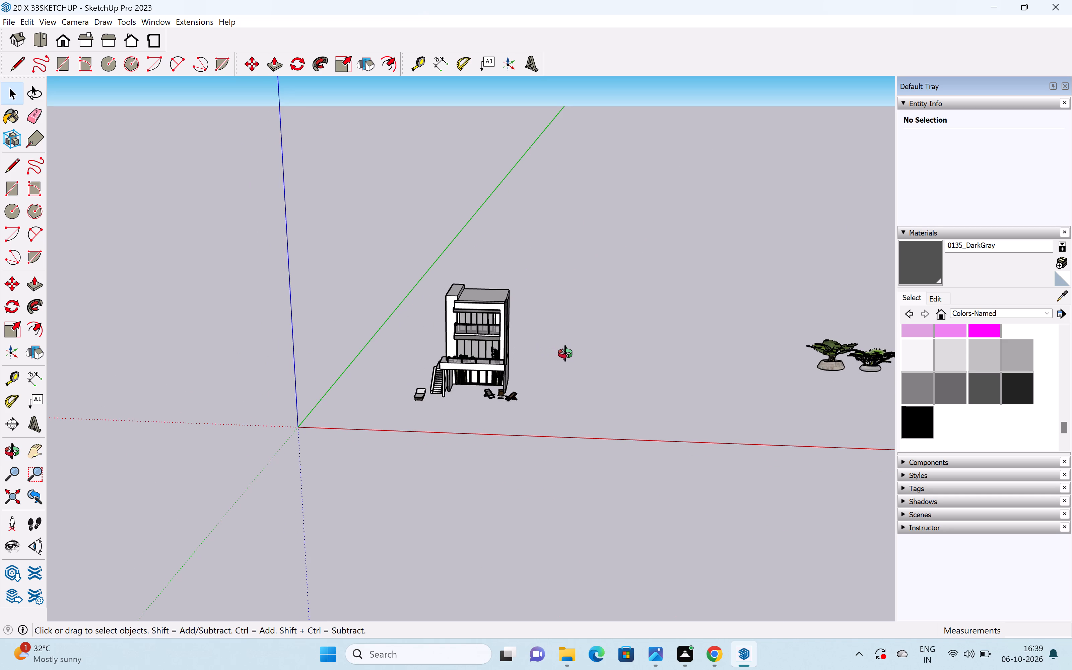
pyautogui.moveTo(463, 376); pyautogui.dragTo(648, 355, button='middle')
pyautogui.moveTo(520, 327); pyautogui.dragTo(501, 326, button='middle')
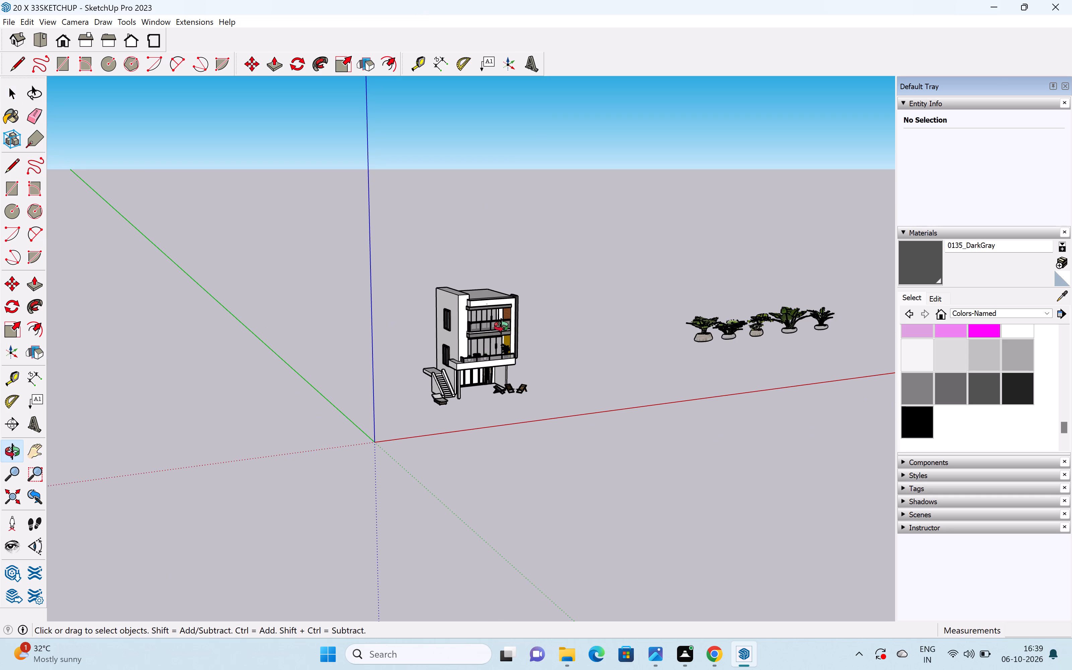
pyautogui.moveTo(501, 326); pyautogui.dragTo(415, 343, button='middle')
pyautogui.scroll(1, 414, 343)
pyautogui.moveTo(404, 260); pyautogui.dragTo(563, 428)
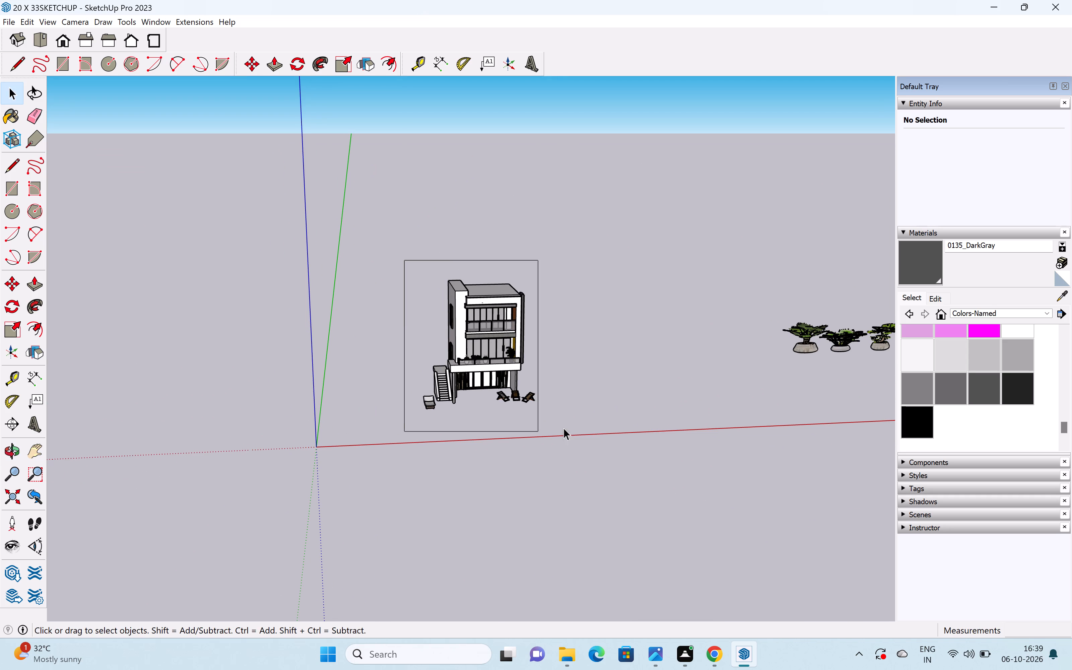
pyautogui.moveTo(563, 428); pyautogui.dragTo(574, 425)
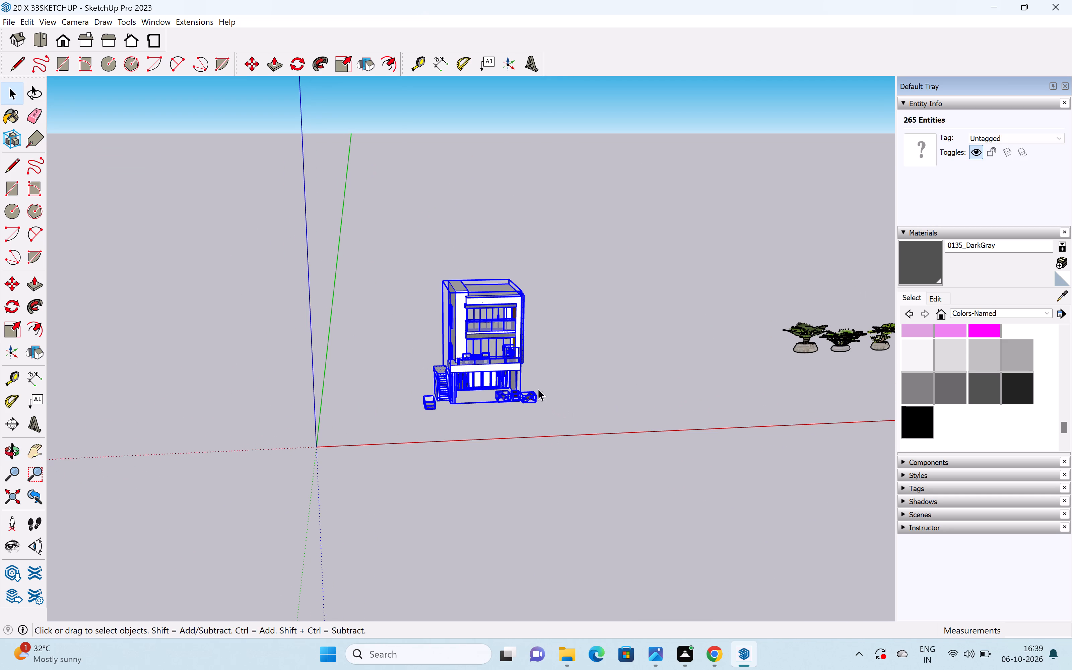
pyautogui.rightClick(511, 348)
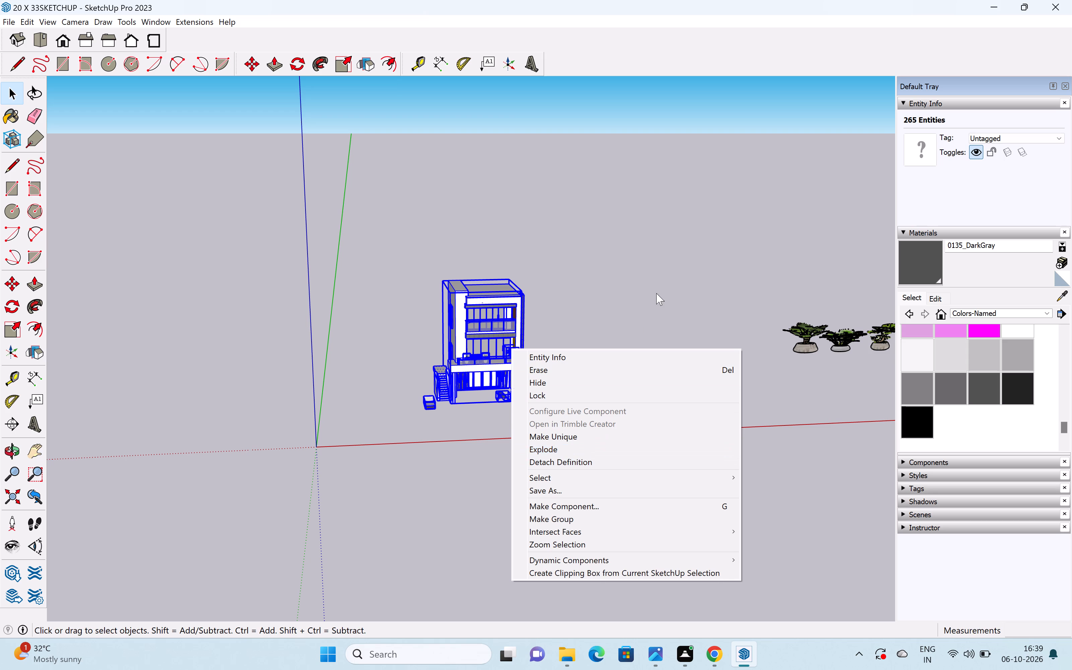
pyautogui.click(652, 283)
# Move the whole house with its side staircase and outdoor furniture farther from the origin, toward the potted plants.
pyautogui.moveTo(387, 247); pyautogui.dragTo(571, 428)
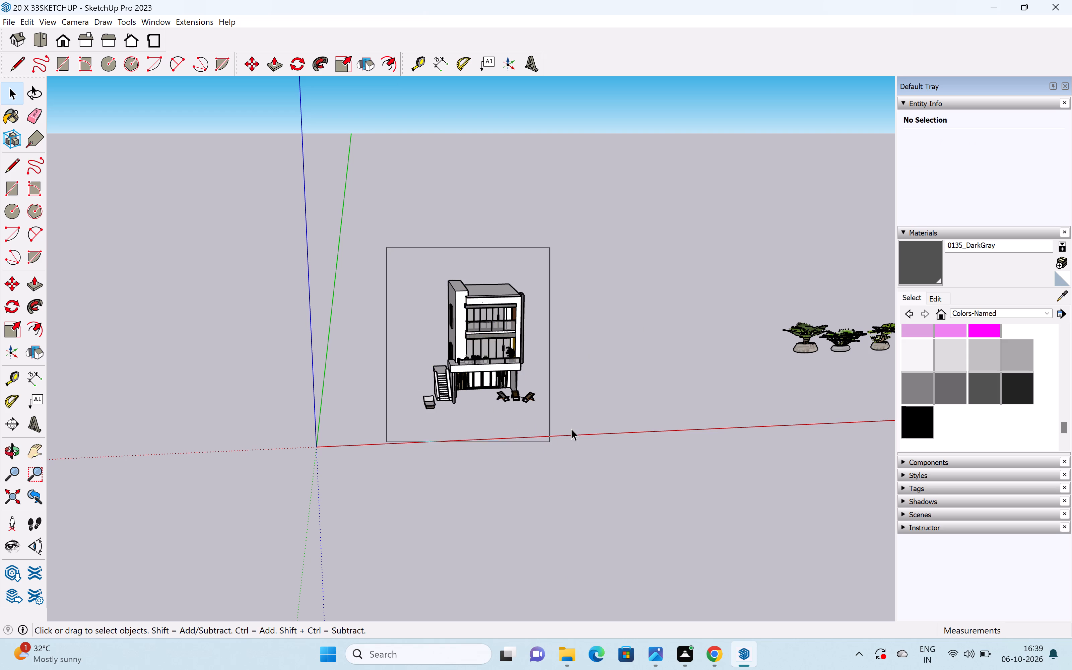
pyautogui.moveTo(571, 428); pyautogui.dragTo(572, 427)
pyautogui.press('m')
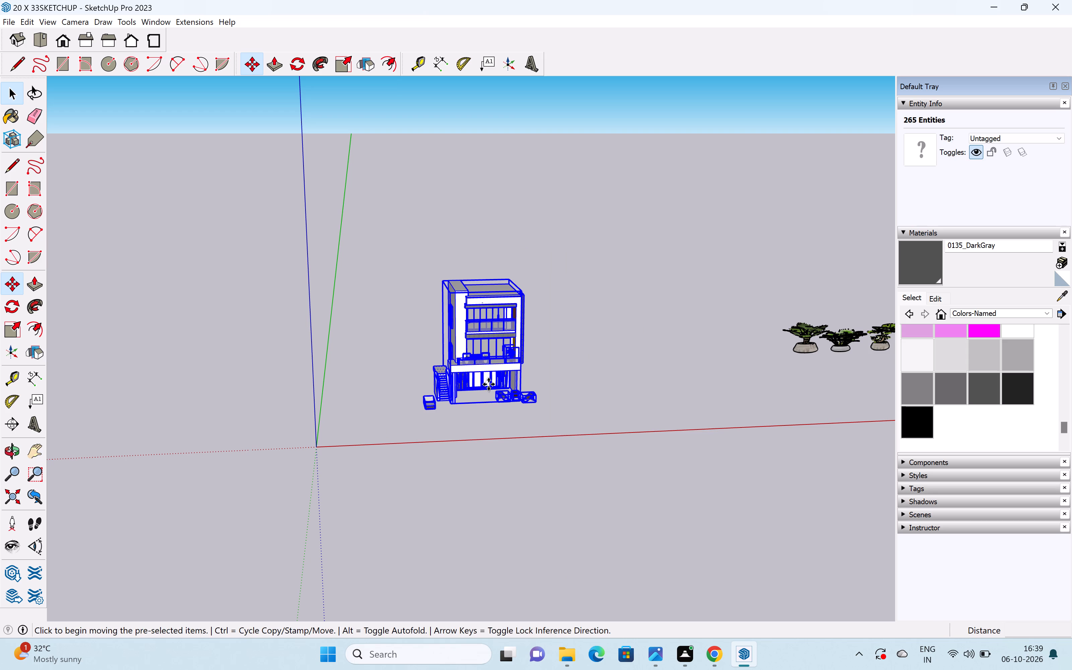
pyautogui.click(486, 381)
pyautogui.click(636, 334)
pyautogui.press('space')
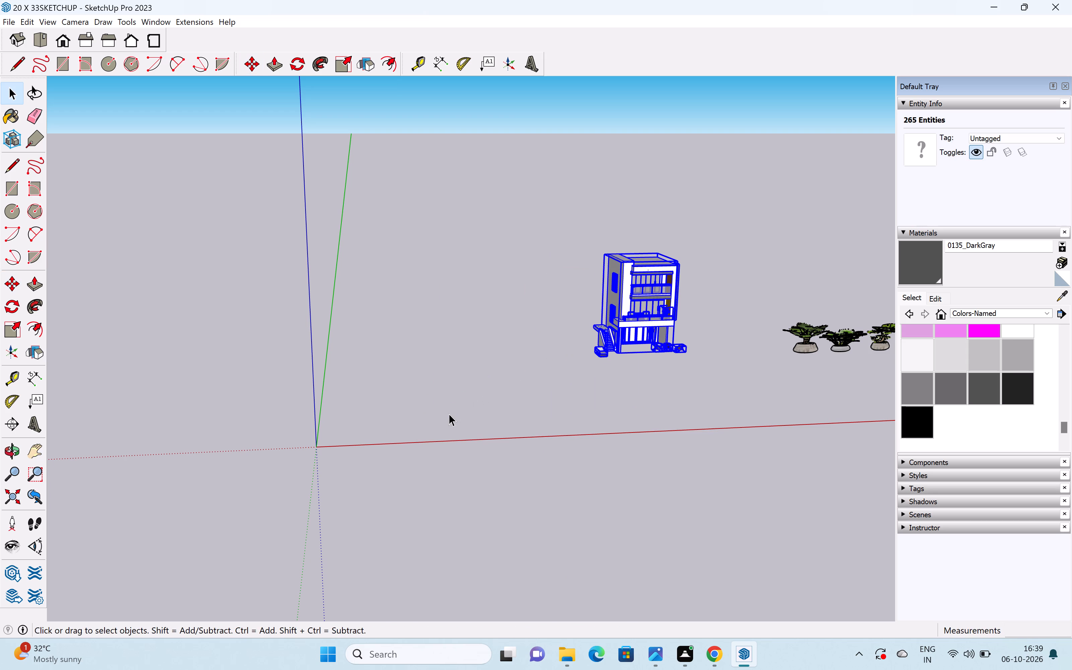
# Draw a ground rectangle about 47'9" by 52'8" between the origin and the moved house.
pyautogui.press('r')
pyautogui.click(385, 369)
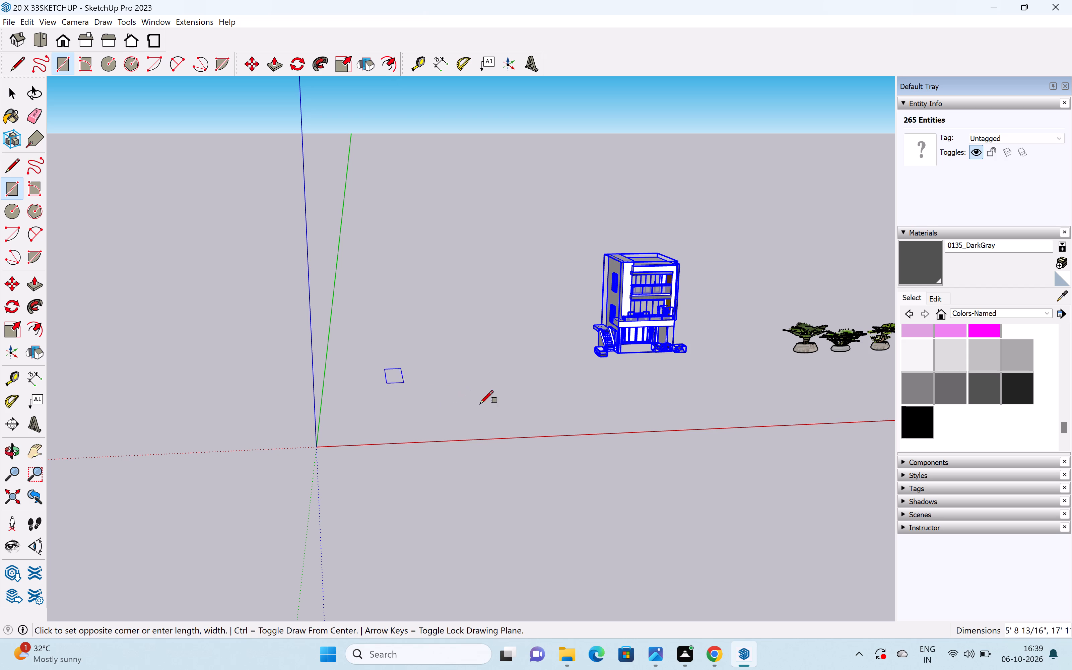
pyautogui.click(549, 409)
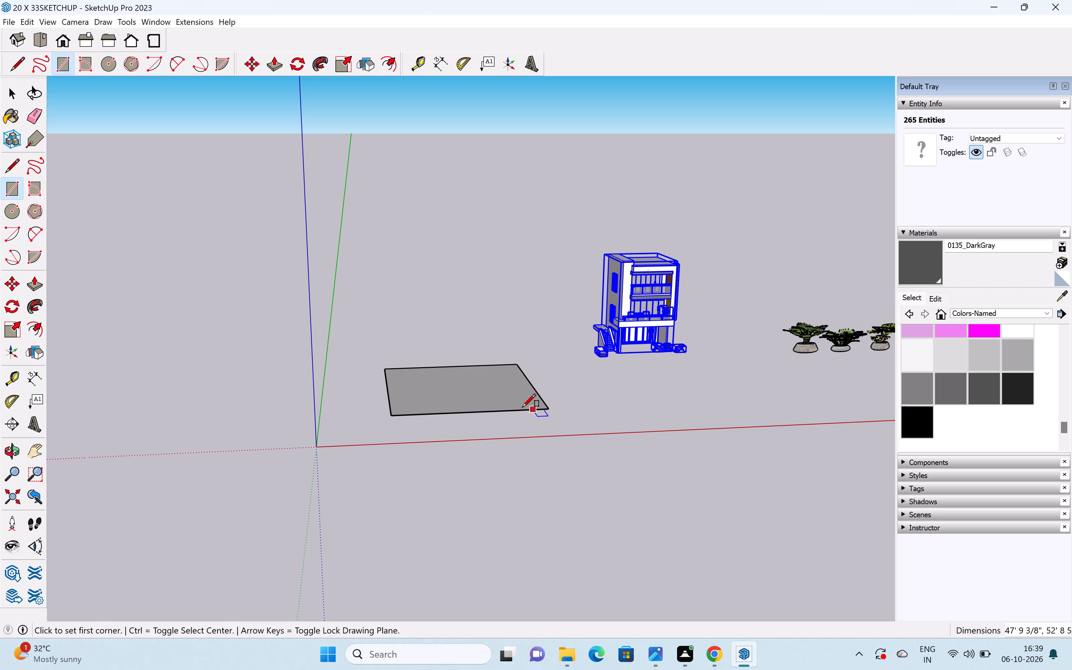
pyautogui.press('space')
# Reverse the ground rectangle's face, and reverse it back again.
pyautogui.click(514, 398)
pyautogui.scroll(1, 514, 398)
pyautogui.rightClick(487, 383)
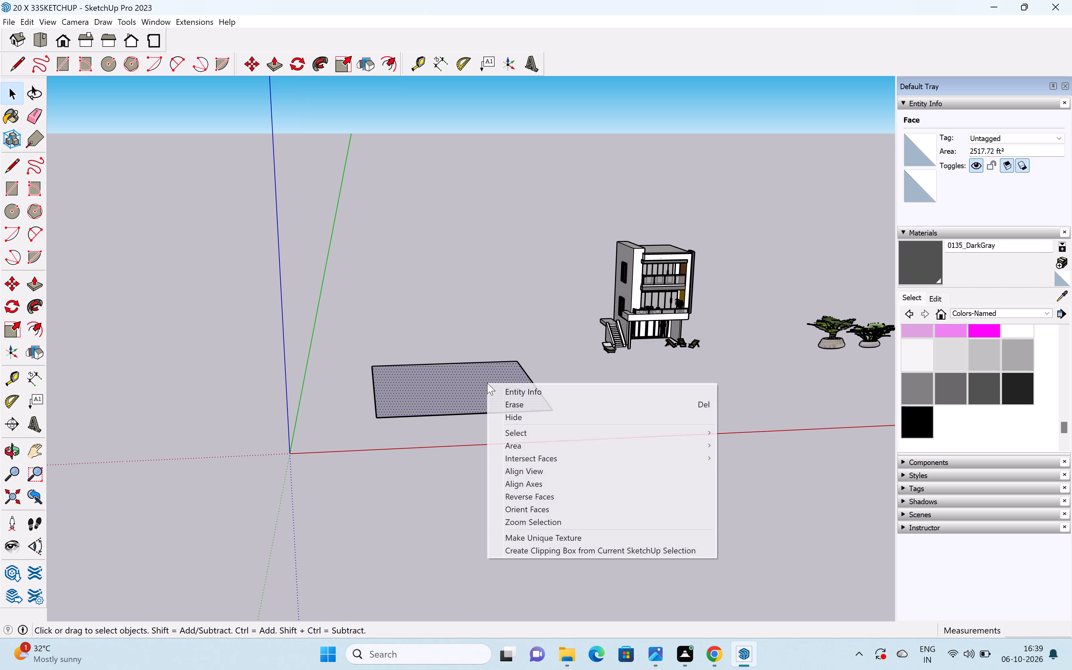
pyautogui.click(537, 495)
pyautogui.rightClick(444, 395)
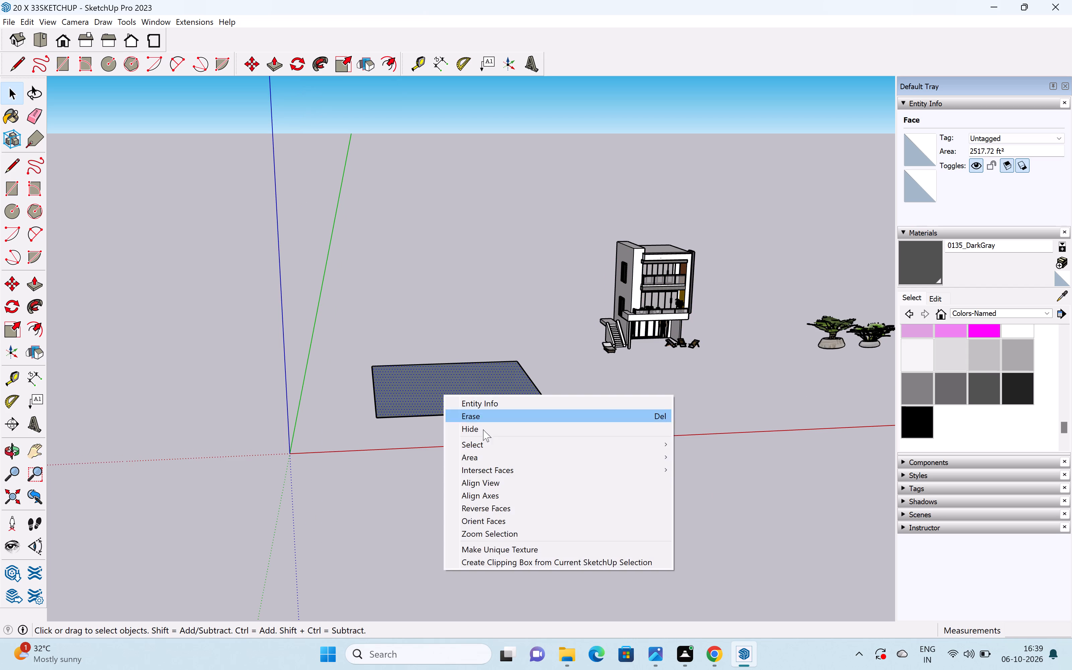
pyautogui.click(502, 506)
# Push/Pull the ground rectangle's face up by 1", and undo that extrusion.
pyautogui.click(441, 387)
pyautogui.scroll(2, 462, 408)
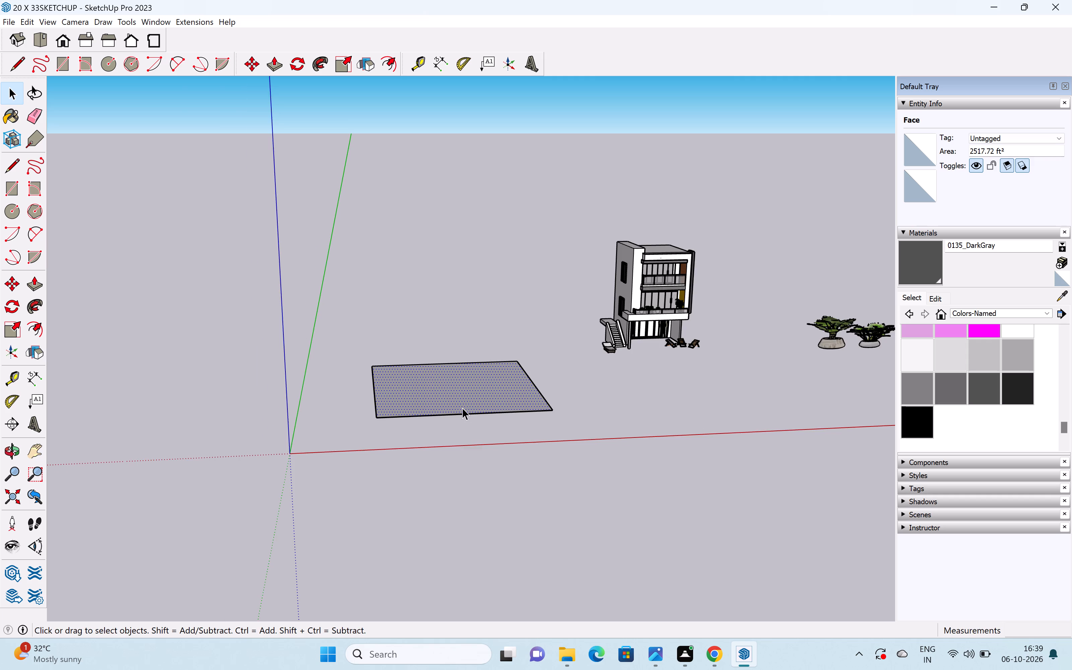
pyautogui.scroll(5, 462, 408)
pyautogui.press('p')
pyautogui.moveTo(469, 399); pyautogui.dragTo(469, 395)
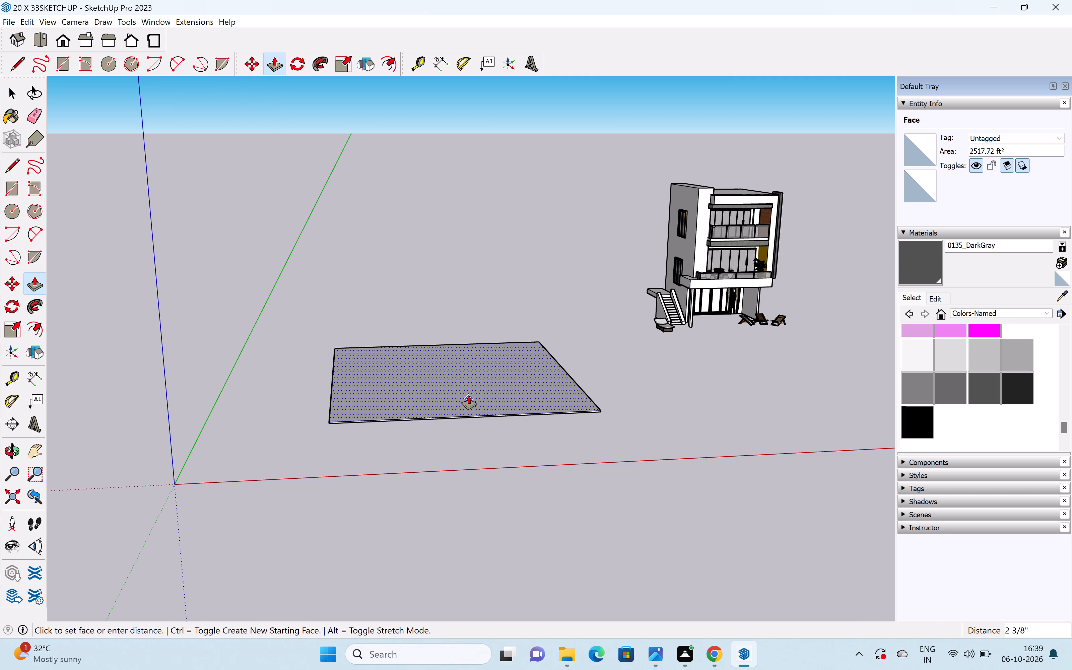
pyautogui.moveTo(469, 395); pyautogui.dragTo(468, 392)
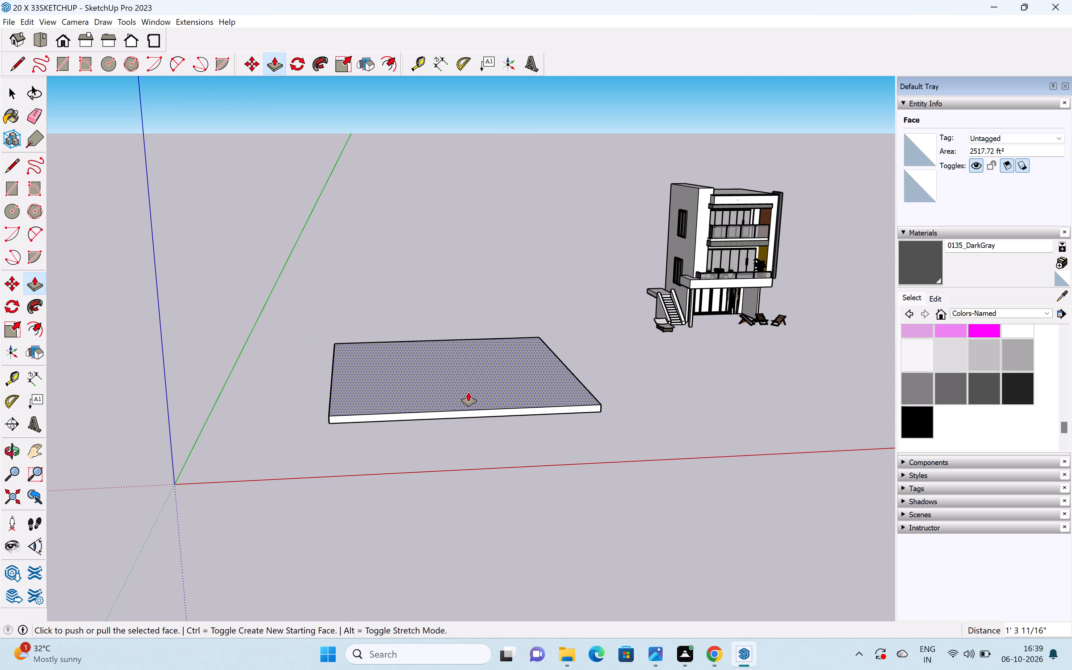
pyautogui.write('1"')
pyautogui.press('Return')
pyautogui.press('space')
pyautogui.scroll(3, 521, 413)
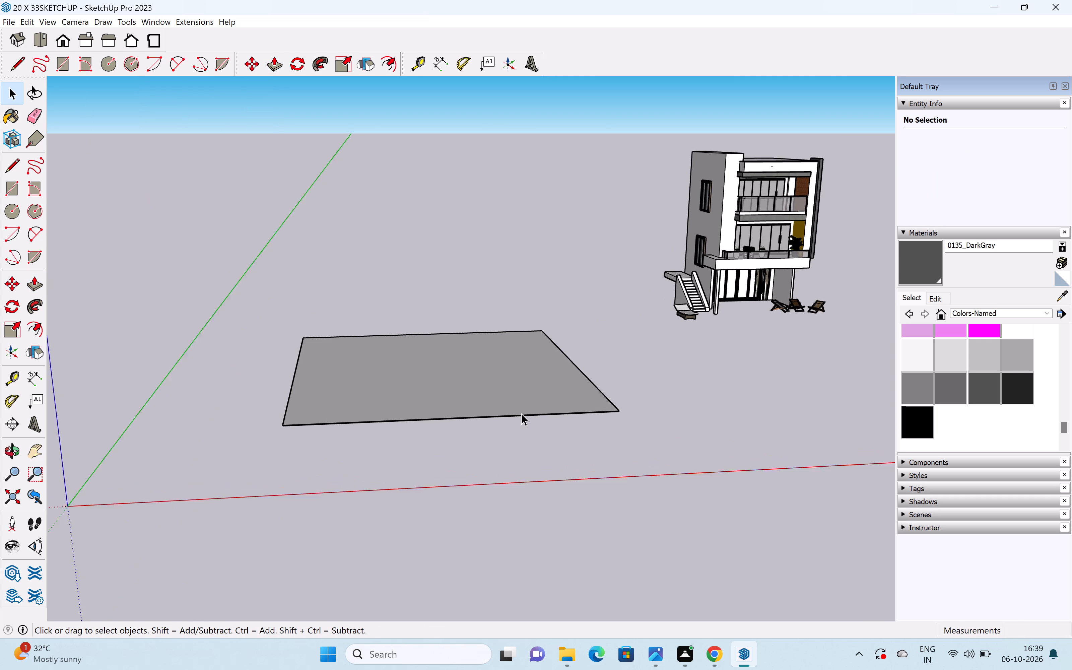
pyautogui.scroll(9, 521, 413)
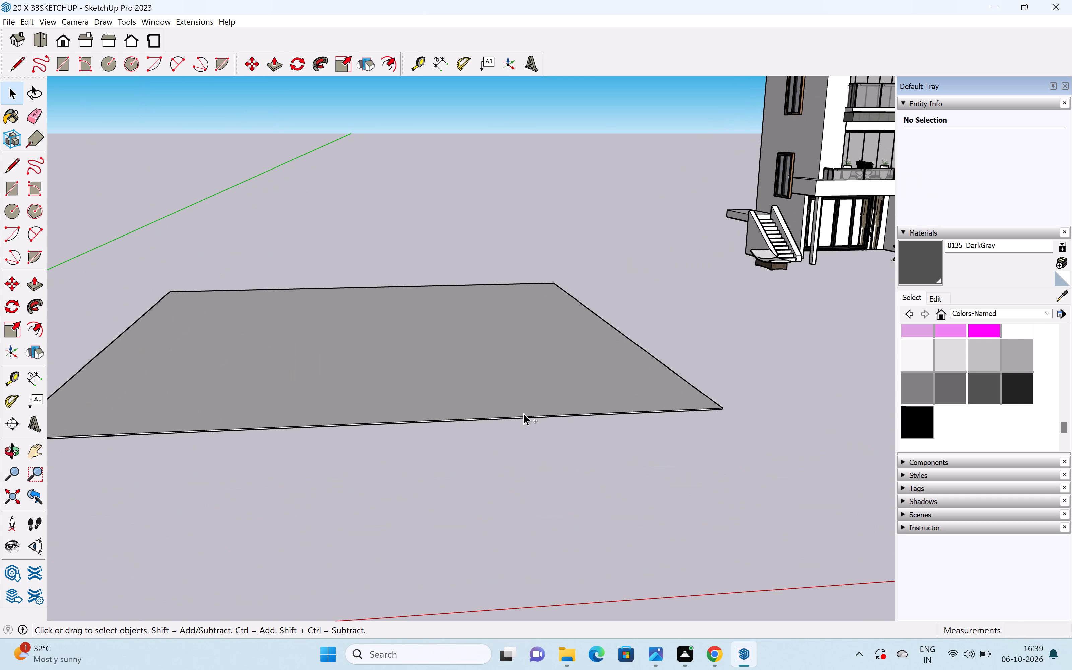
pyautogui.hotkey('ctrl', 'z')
# Push/Pull the ground rectangle's face up by 2" to form a thin slab.
pyautogui.press('p')
pyautogui.moveTo(529, 403); pyautogui.dragTo(537, 393)
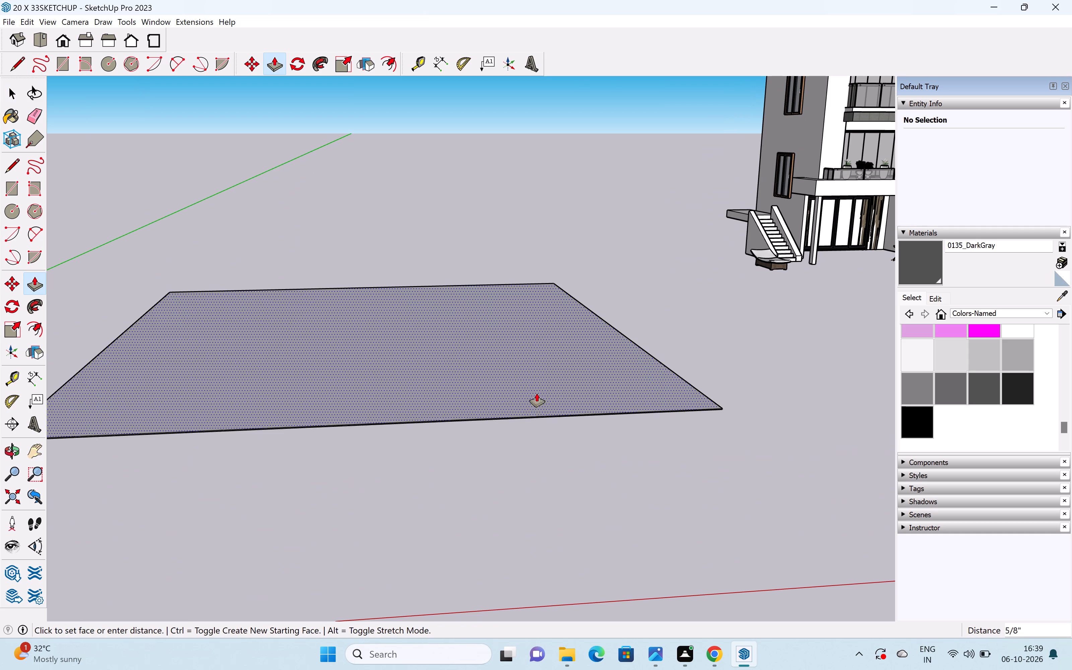
pyautogui.moveTo(537, 393); pyautogui.dragTo(539, 390)
pyautogui.write('2"')
pyautogui.press('Return')
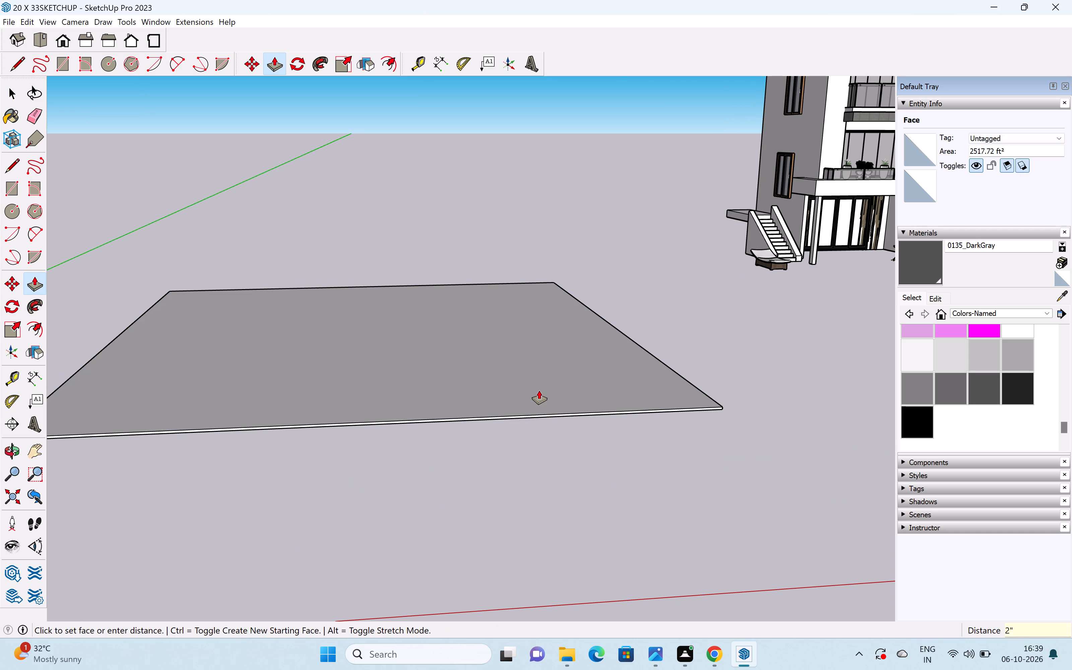
pyautogui.scroll(-20, 564, 464)
pyautogui.scroll(-3, 564, 464)
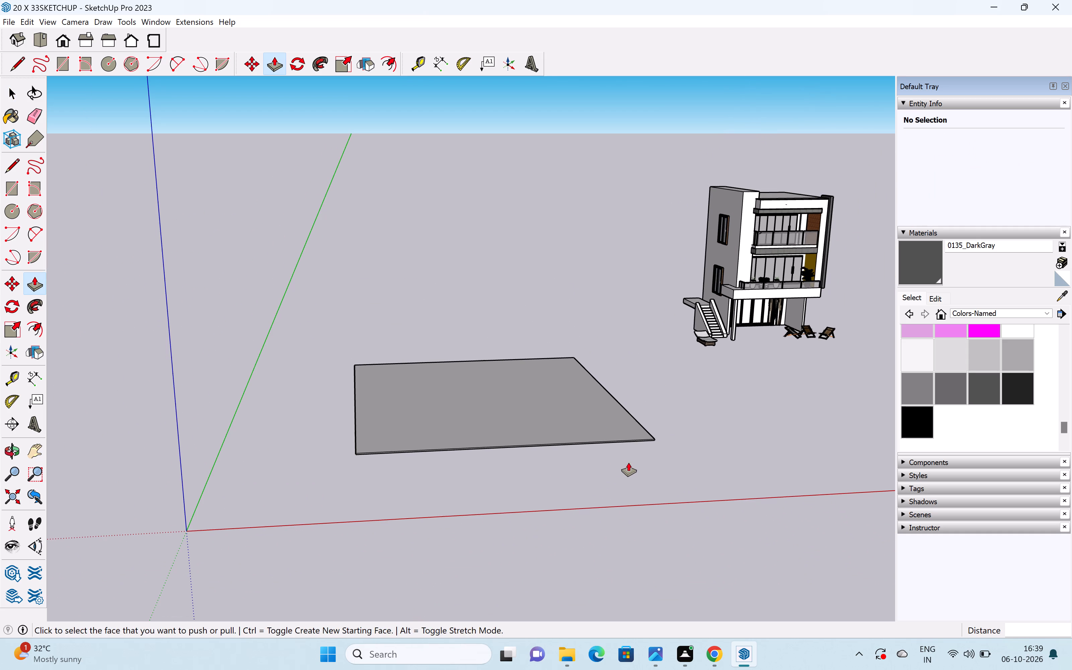
pyautogui.press('space')
pyautogui.click(713, 442)
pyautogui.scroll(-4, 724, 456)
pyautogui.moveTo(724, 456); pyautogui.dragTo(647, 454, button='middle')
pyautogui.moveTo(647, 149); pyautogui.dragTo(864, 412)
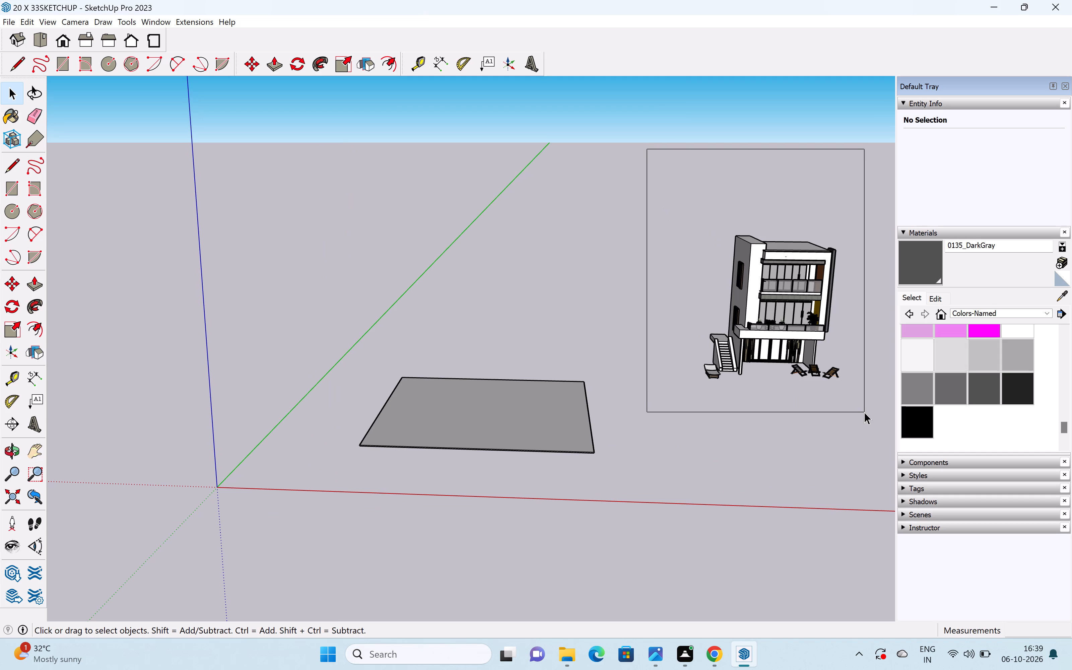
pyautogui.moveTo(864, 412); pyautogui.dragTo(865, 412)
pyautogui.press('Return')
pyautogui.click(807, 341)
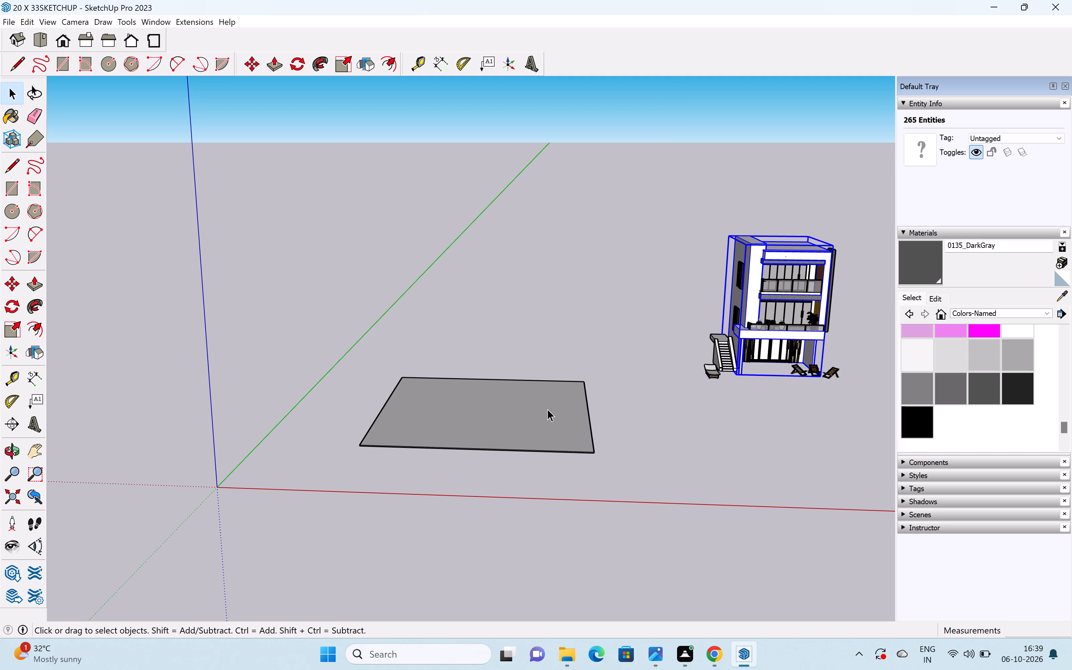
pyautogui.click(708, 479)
# Move the house with its staircase, plants and lounge furniture by a front column's base onto the rear half of the slab's top face.
pyautogui.moveTo(635, 175); pyautogui.dragTo(639, 178)
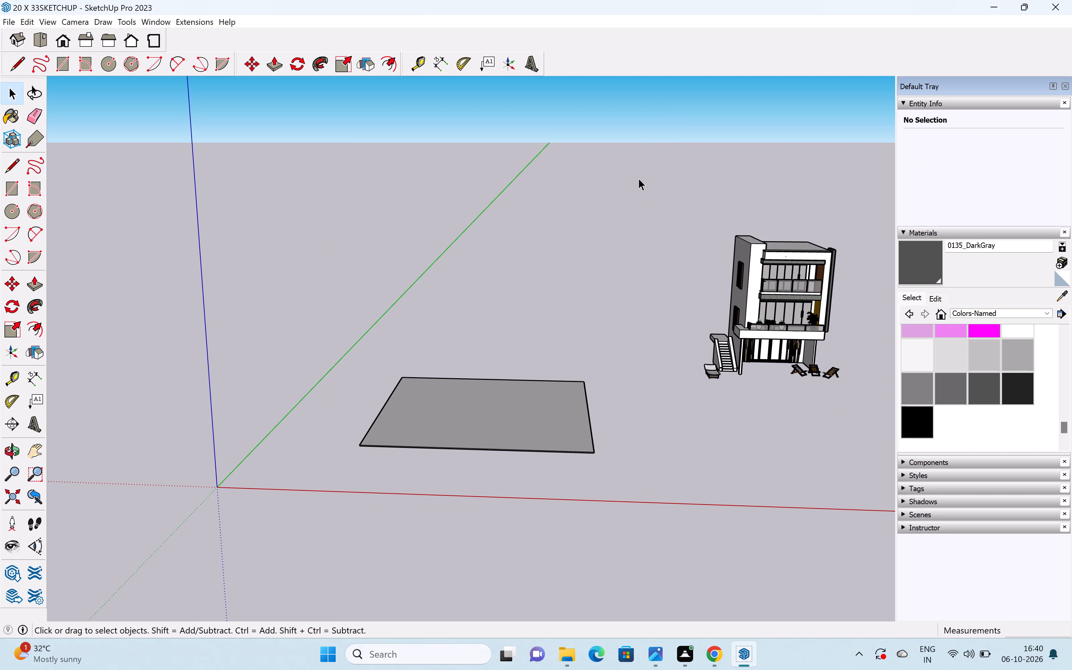
pyautogui.moveTo(639, 178); pyautogui.dragTo(852, 394)
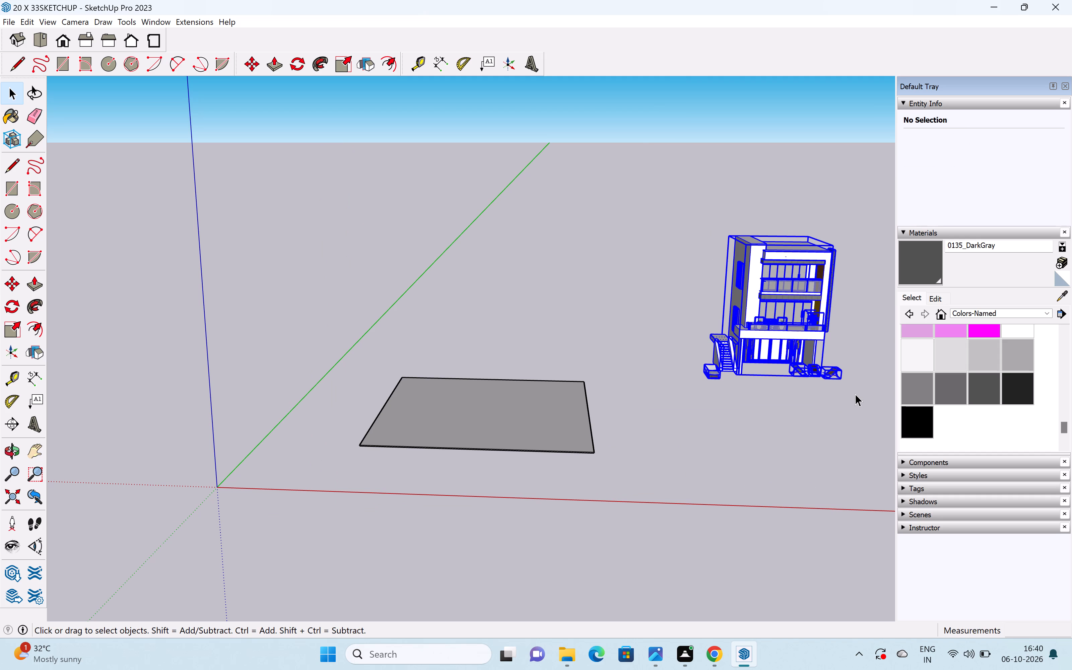
pyautogui.press('m')
pyautogui.click(777, 323)
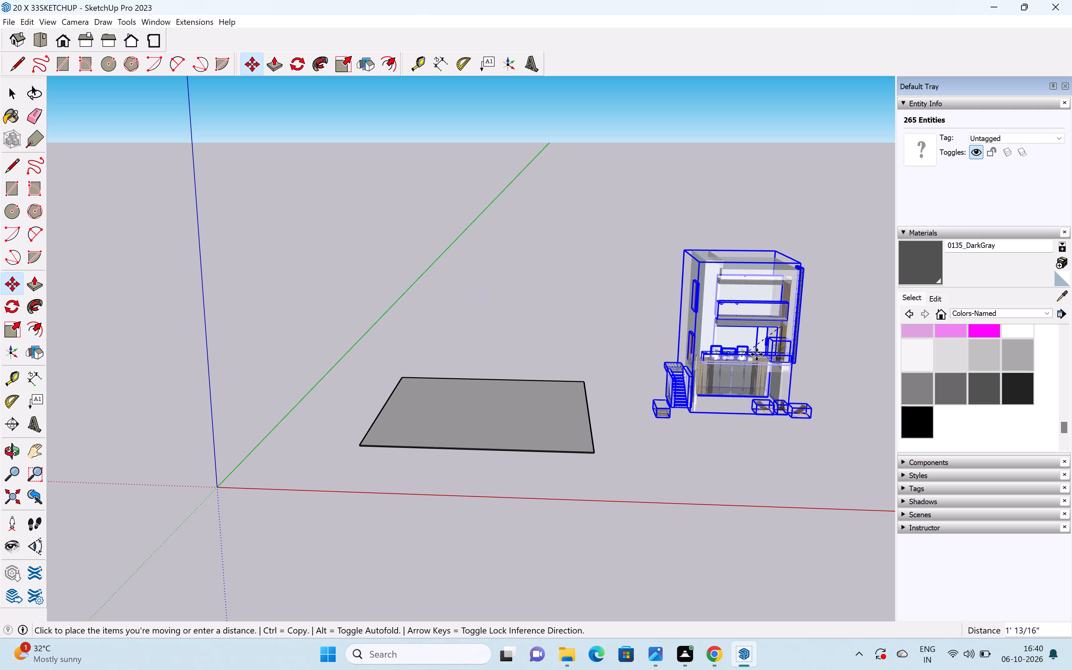
pyautogui.scroll(5, 477, 401)
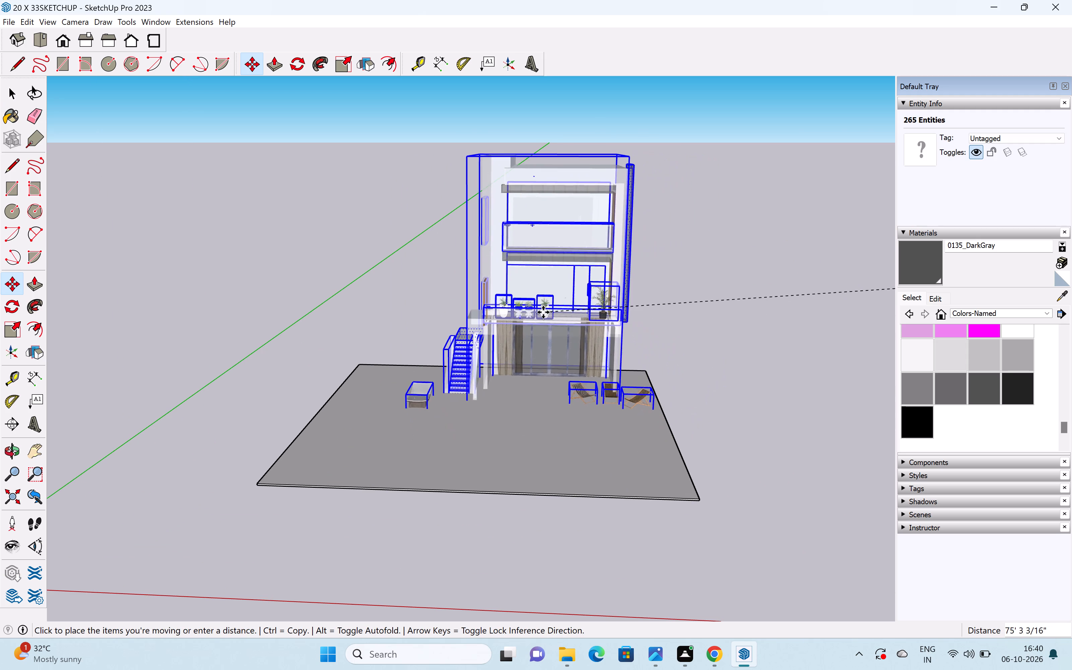
pyautogui.click(728, 265)
pyautogui.scroll(-6, 715, 484)
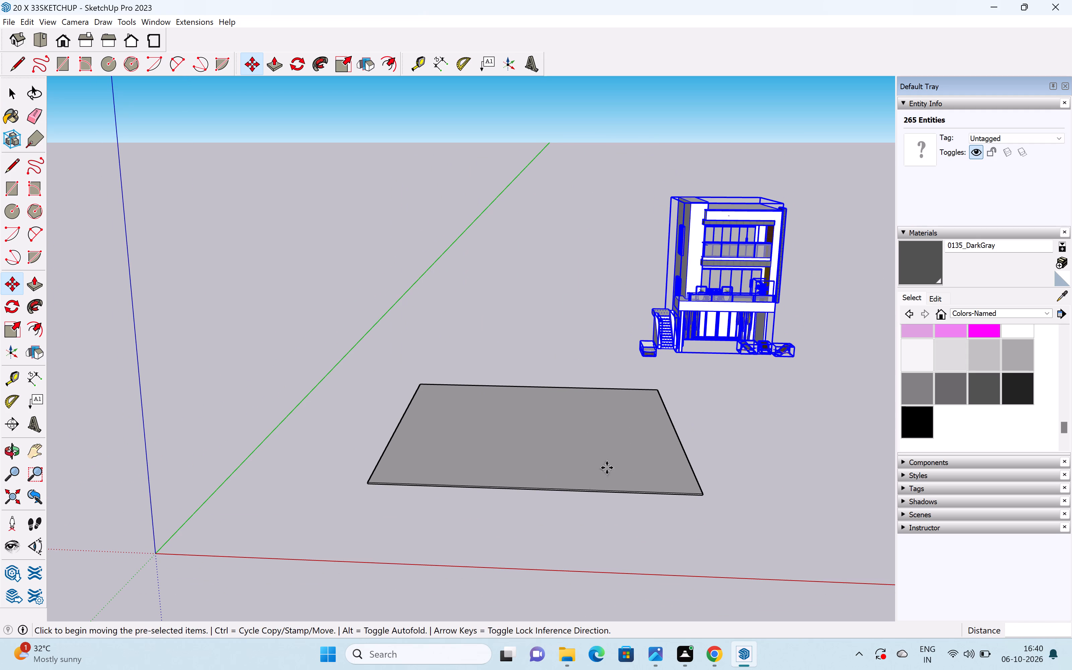
pyautogui.moveTo(610, 477); pyautogui.dragTo(814, 428, button='middle')
pyautogui.scroll(10, 625, 345)
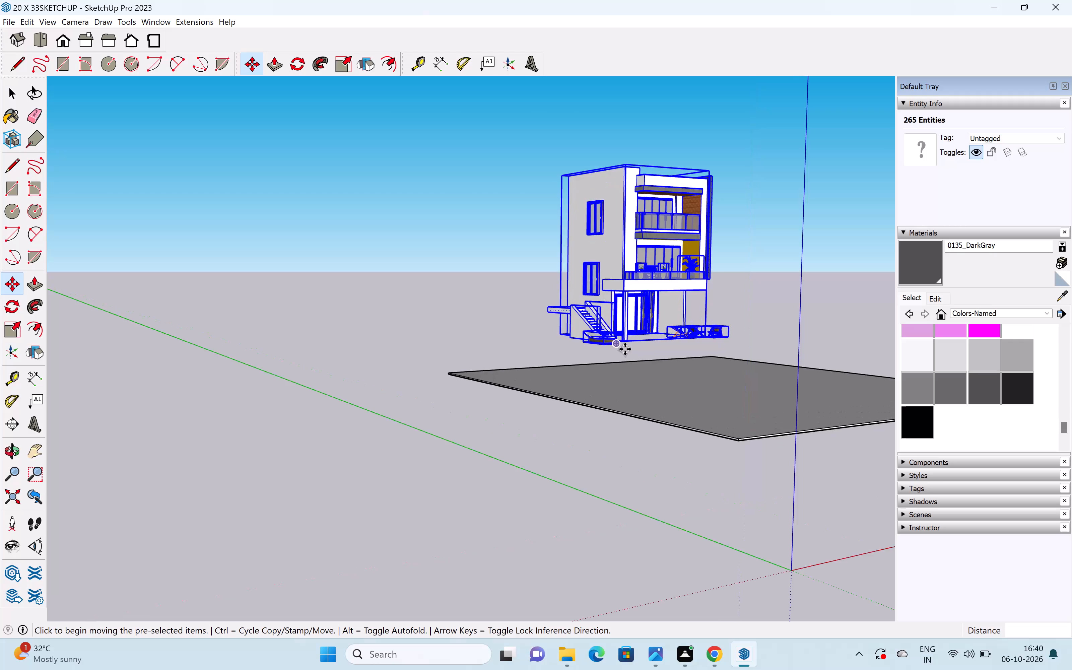
pyautogui.scroll(1, 625, 349)
pyautogui.click(627, 339)
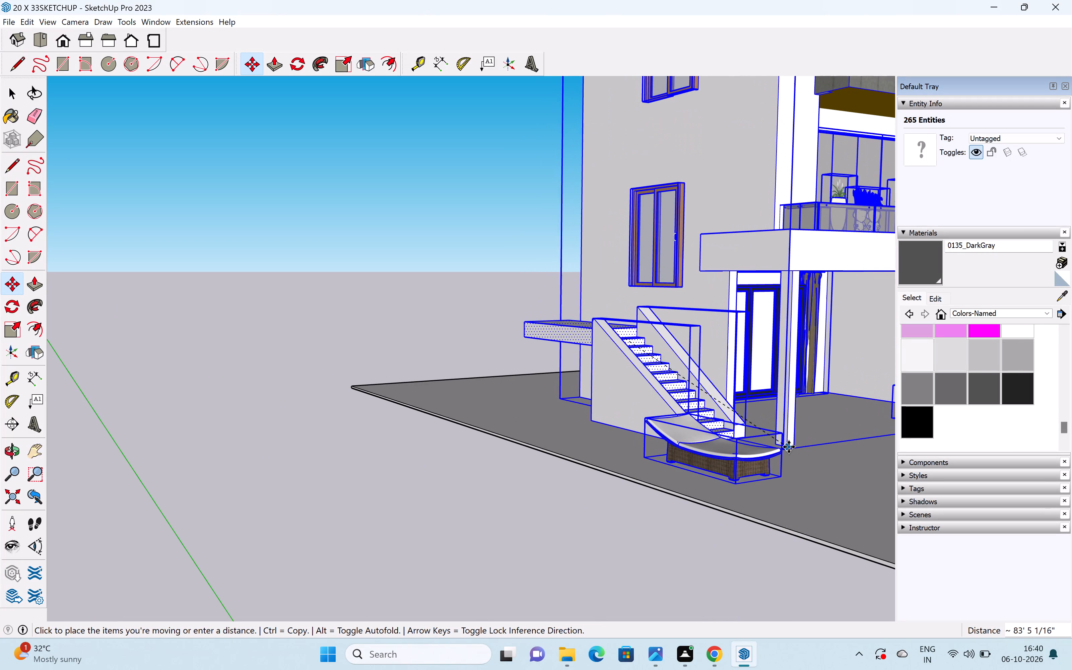
pyautogui.keyDown('shift'); pyautogui.moveTo(789, 445); pyautogui.dragTo(618, 396, button='middle'); pyautogui.keyUp('shift')
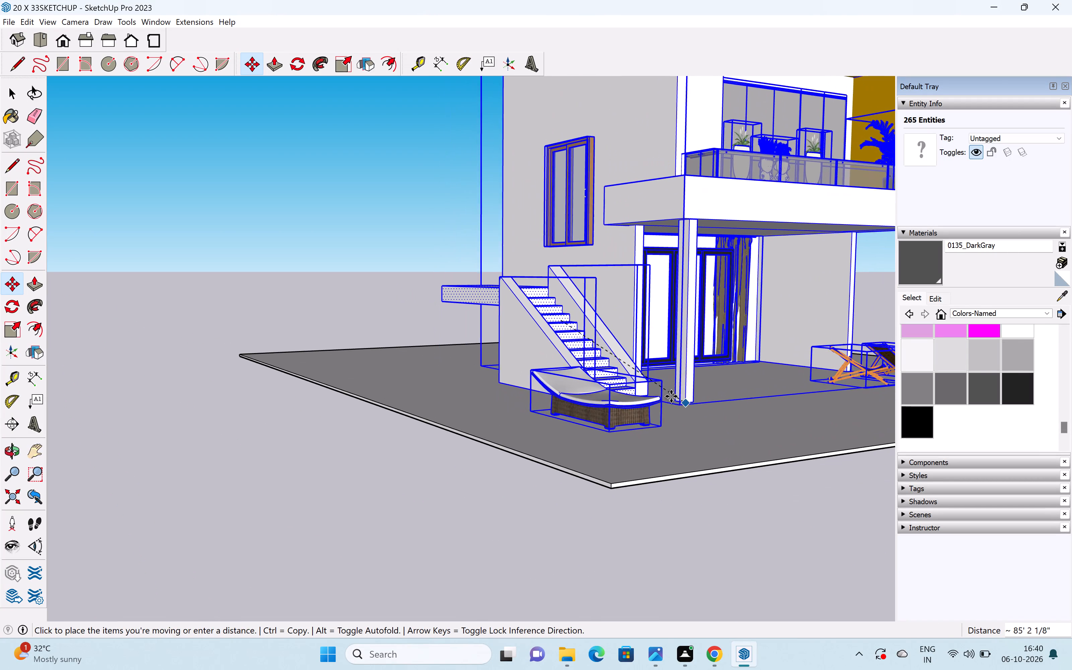
pyautogui.click(628, 381)
pyautogui.press('space')
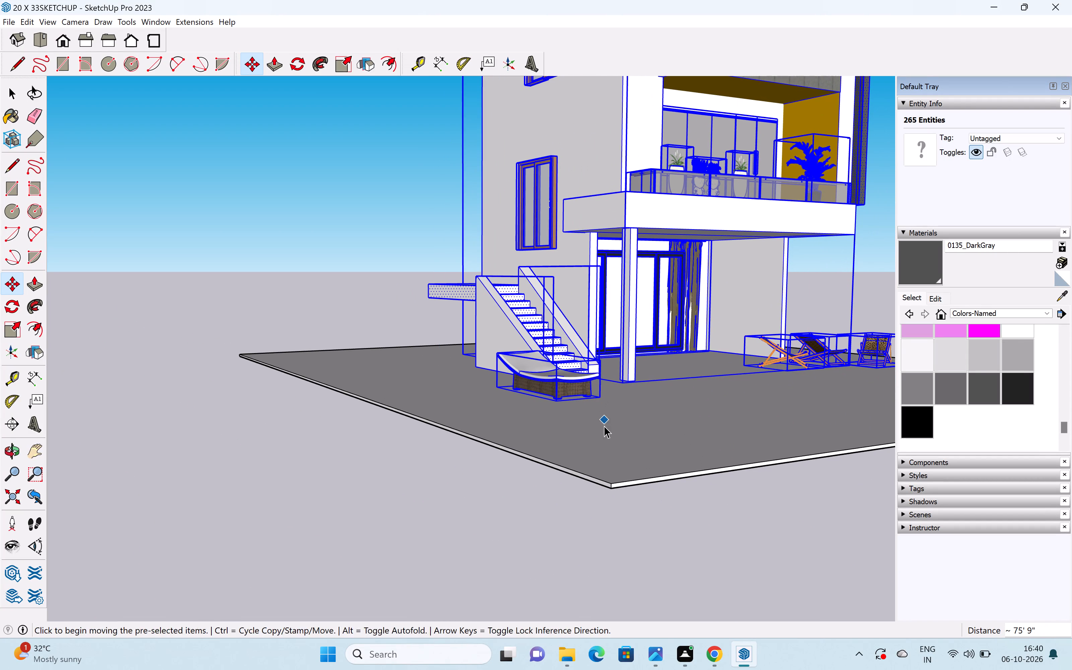
pyautogui.click(697, 558)
# Examine how the house, staircase and furniture sit on the ground slab from the front, from below and from the staircase side.
pyautogui.scroll(-20, 639, 453)
pyautogui.scroll(-2, 639, 453)
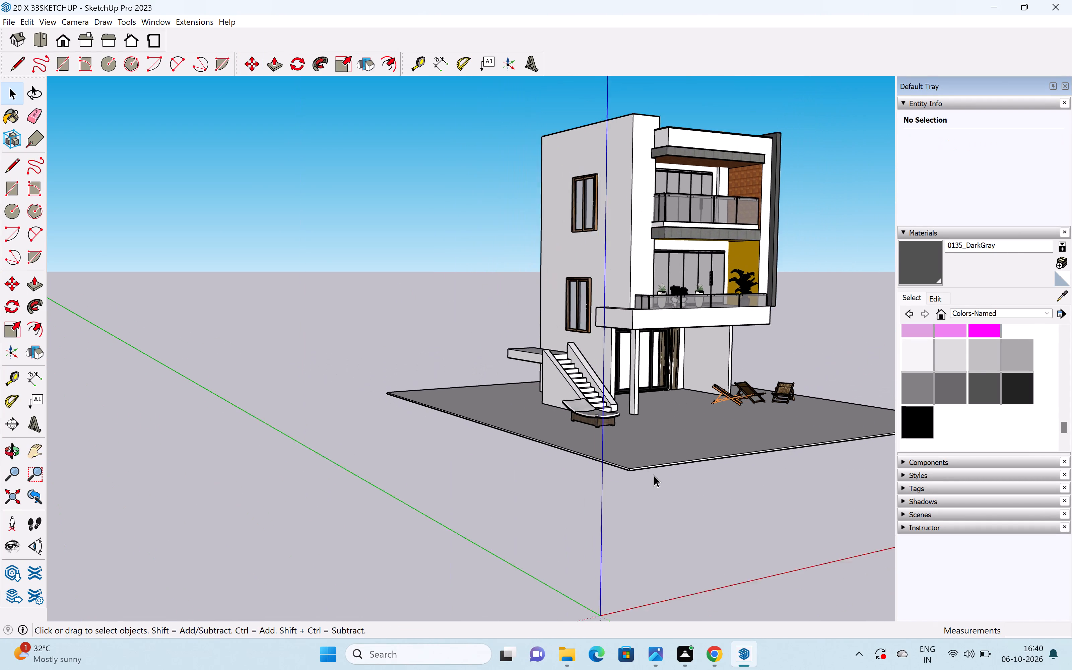
pyautogui.scroll(-5, 654, 475)
pyautogui.moveTo(684, 503); pyautogui.dragTo(433, 554, button='middle')
pyautogui.scroll(-2, 538, 525)
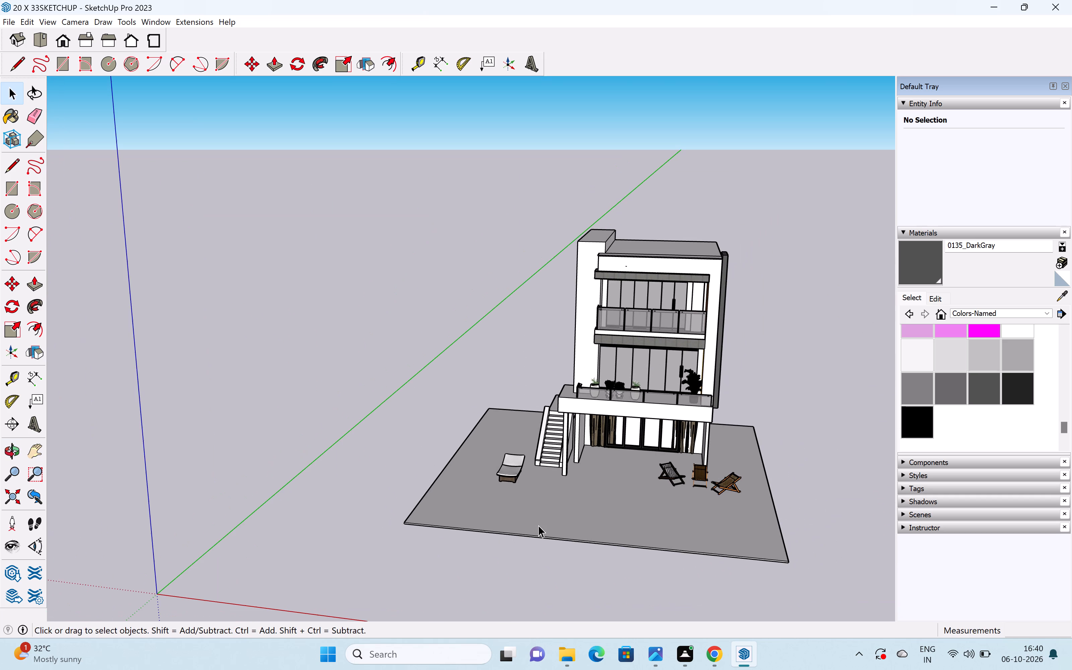
pyautogui.scroll(-5, 538, 525)
pyautogui.moveTo(547, 525); pyautogui.dragTo(699, 499, button='middle')
pyautogui.scroll(7, 654, 494)
pyautogui.moveTo(652, 494); pyautogui.dragTo(542, 525, button='middle')
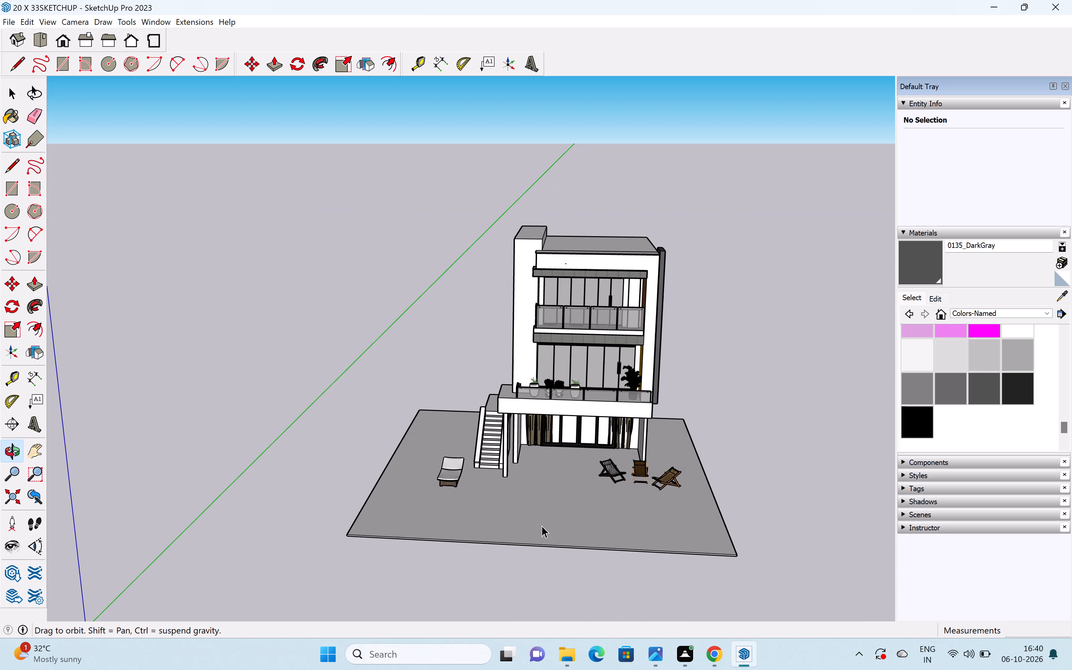
pyautogui.scroll(5, 562, 513)
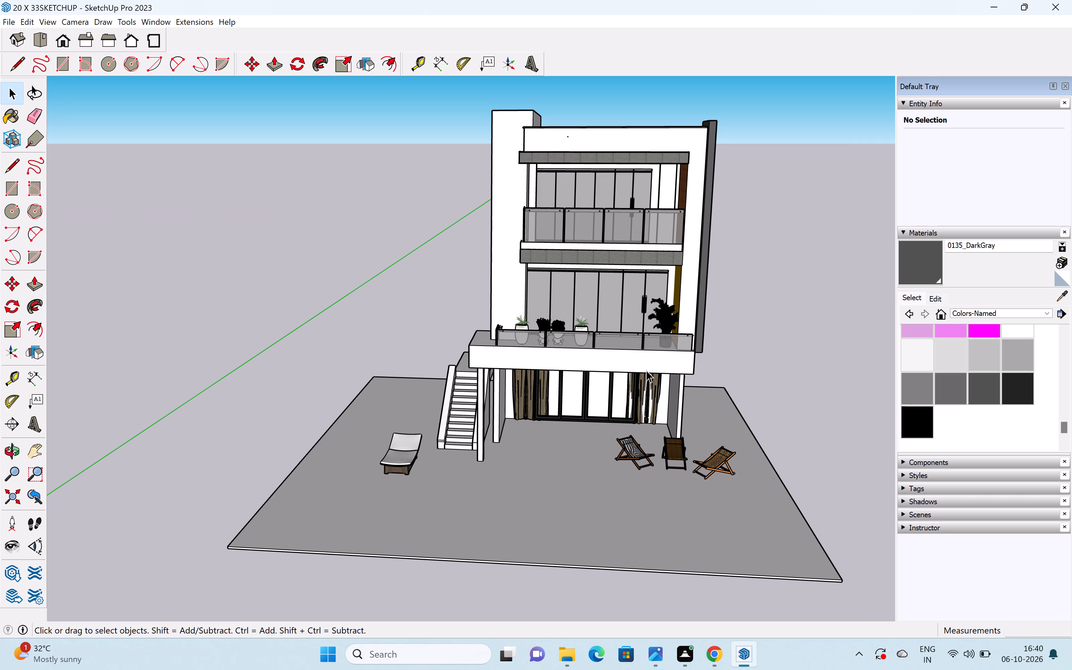
pyautogui.moveTo(645, 369); pyautogui.dragTo(742, 214, button='middle')
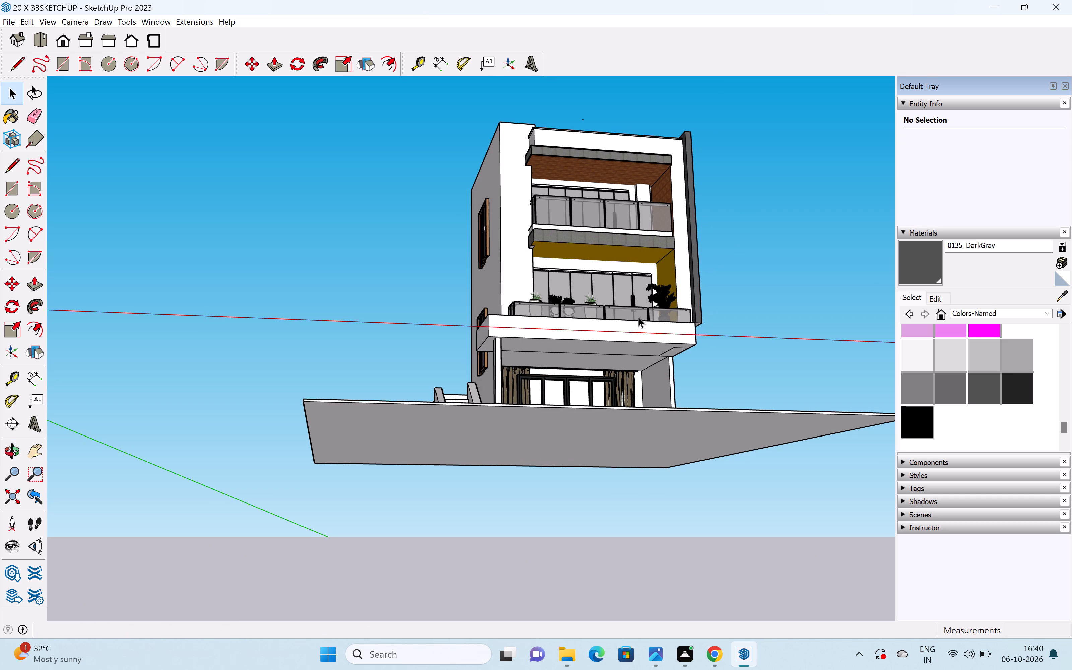
pyautogui.moveTo(626, 326); pyautogui.dragTo(774, 367, button='middle')
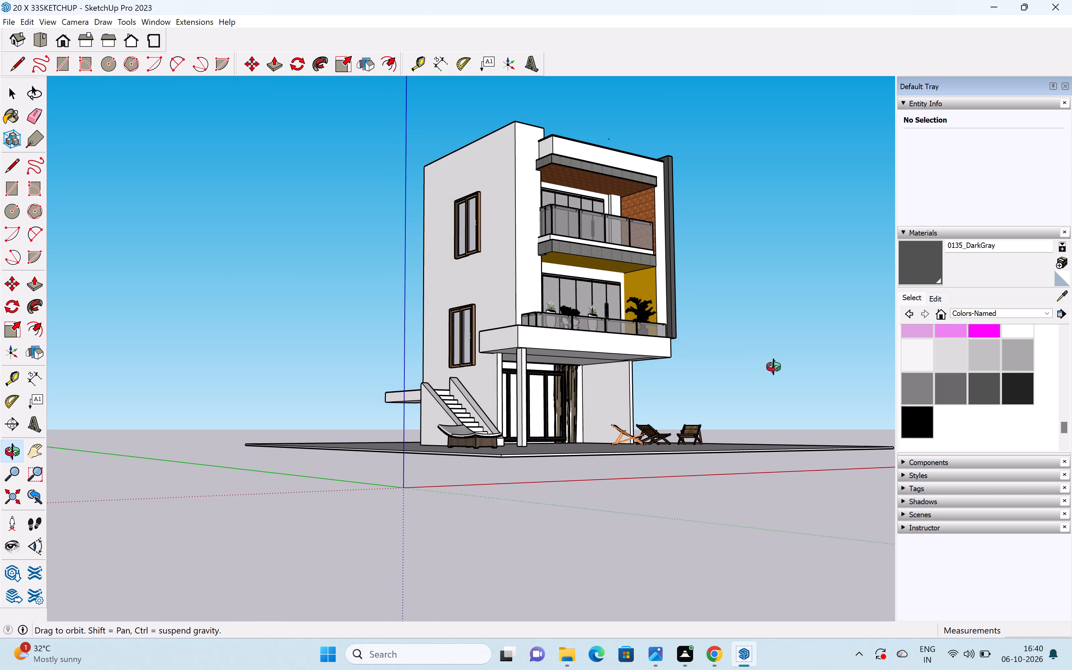
pyautogui.moveTo(774, 367); pyautogui.dragTo(776, 370, button='middle')
pyautogui.keyDown('shift'); pyautogui.moveTo(720, 380); pyautogui.dragTo(716, 422, button='middle'); pyautogui.keyUp('shift')
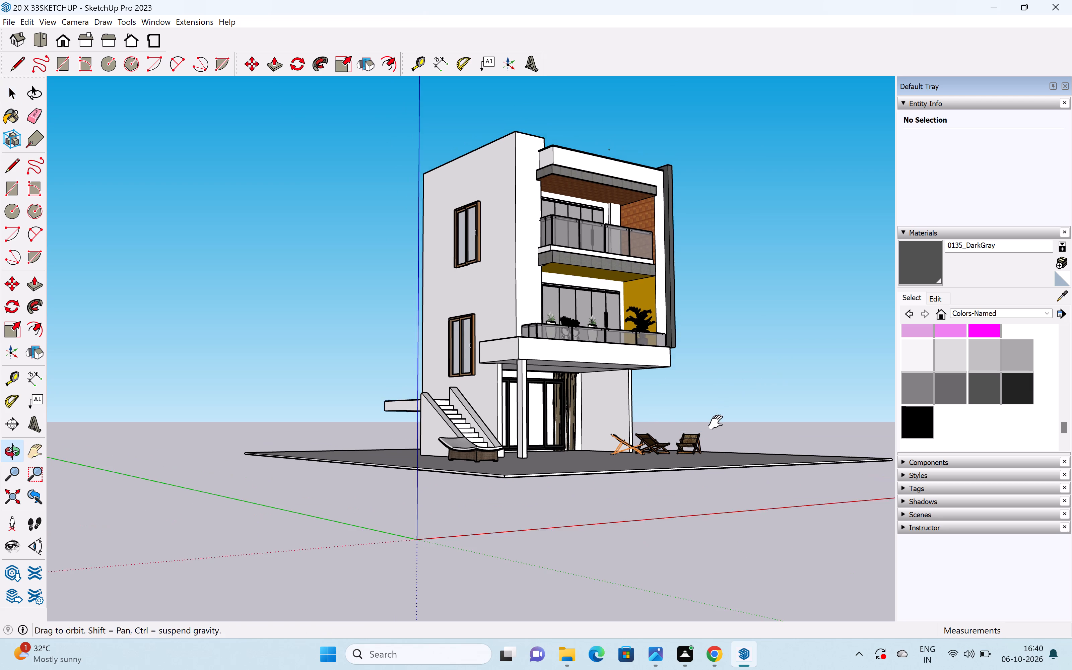
pyautogui.keyDown('shift'); pyautogui.moveTo(716, 422); pyautogui.dragTo(716, 423, button='middle'); pyautogui.keyUp('shift')
pyautogui.keyDown('shift'); pyautogui.scroll(1, 715, 423); pyautogui.keyUp('shift')
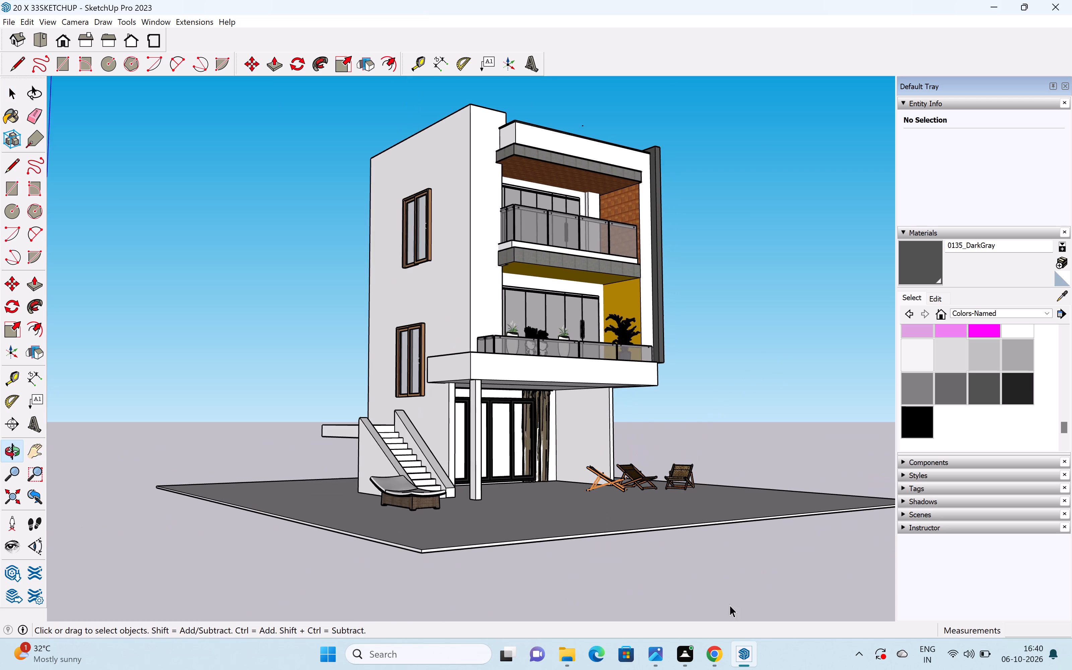
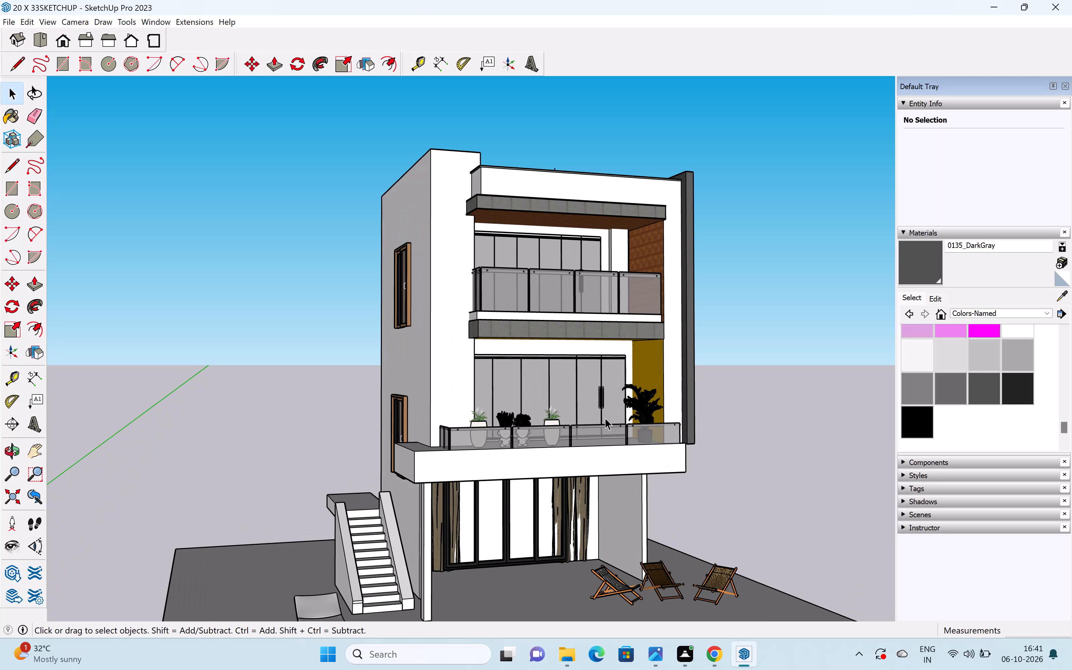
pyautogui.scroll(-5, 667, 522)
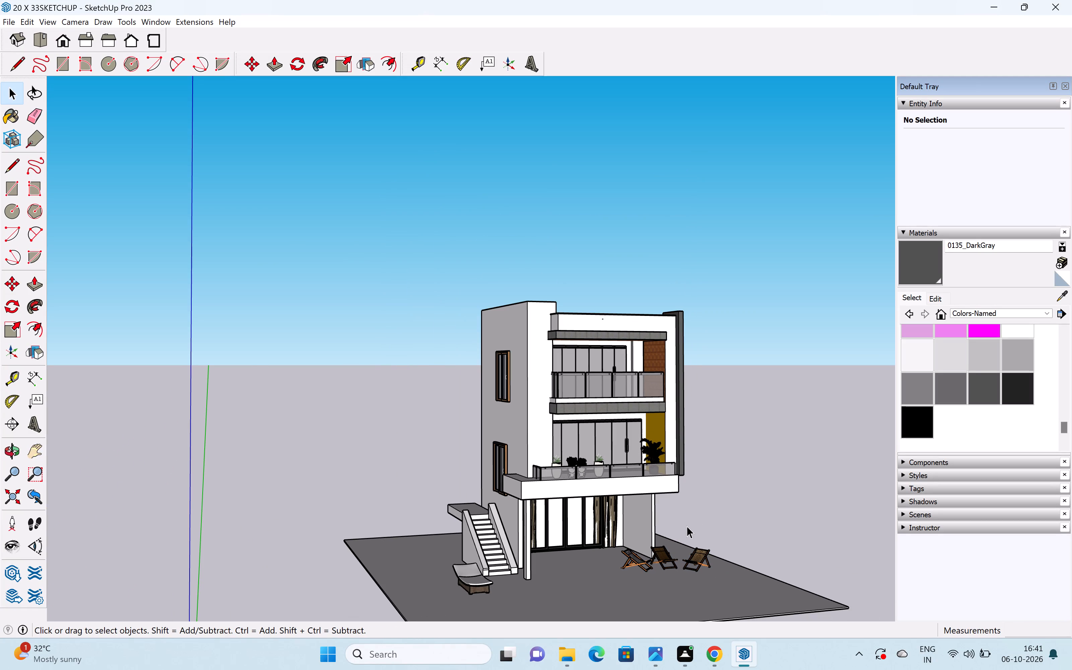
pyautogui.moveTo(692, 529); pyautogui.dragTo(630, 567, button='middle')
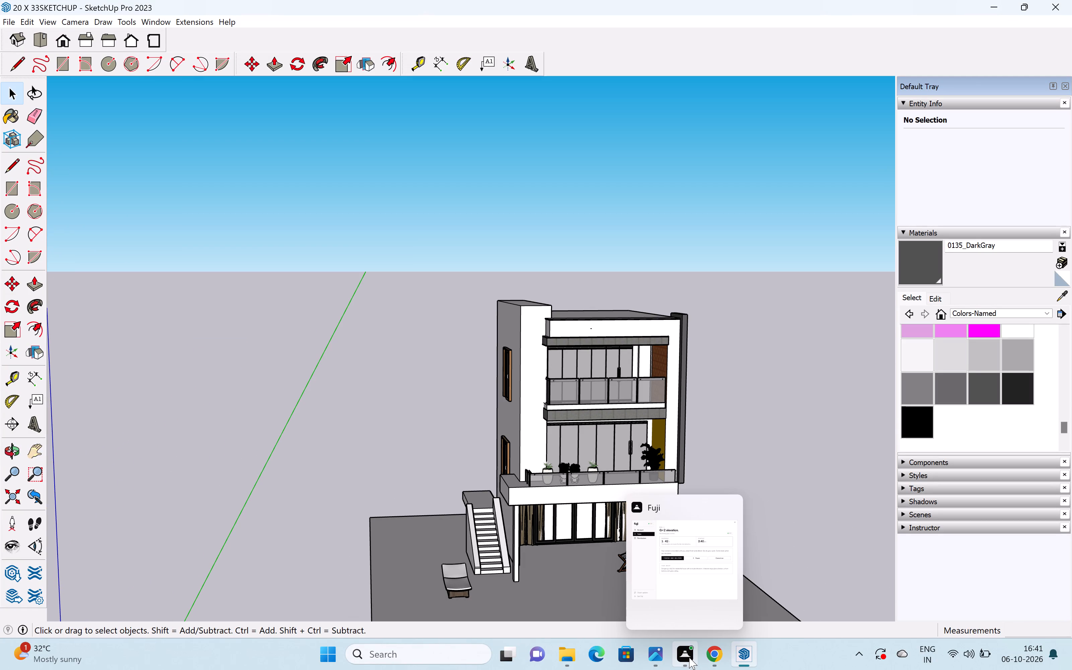
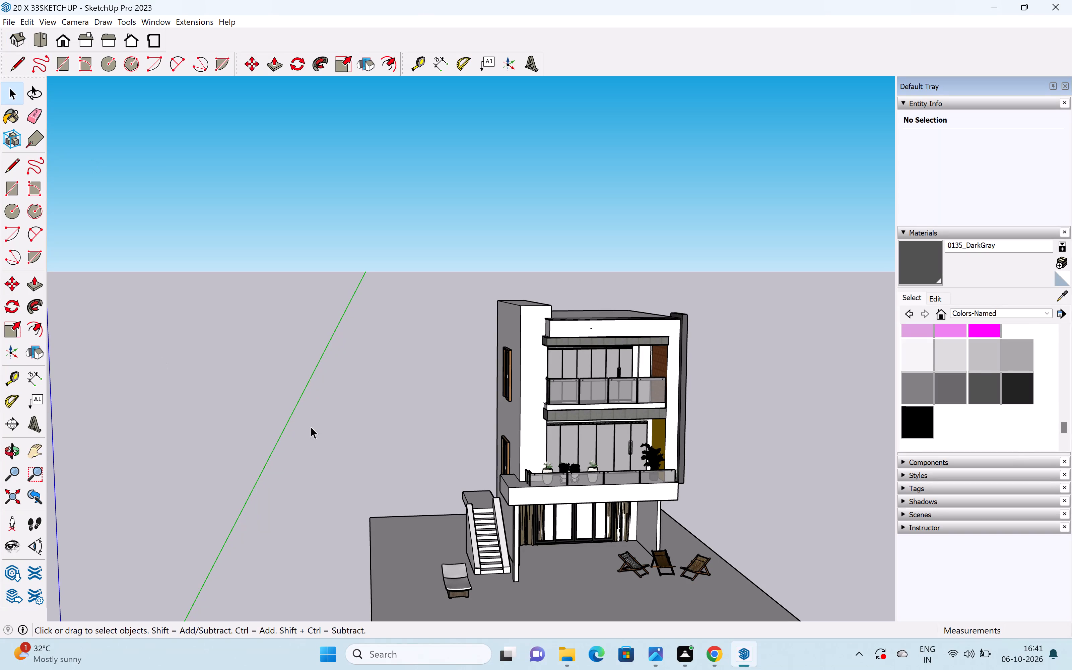
# Save a copy of the house model as 20 X 33SKETCHUP in the FUJI folder on the Desktop.
pyautogui.click(5, 24)
pyautogui.click(73, 87)
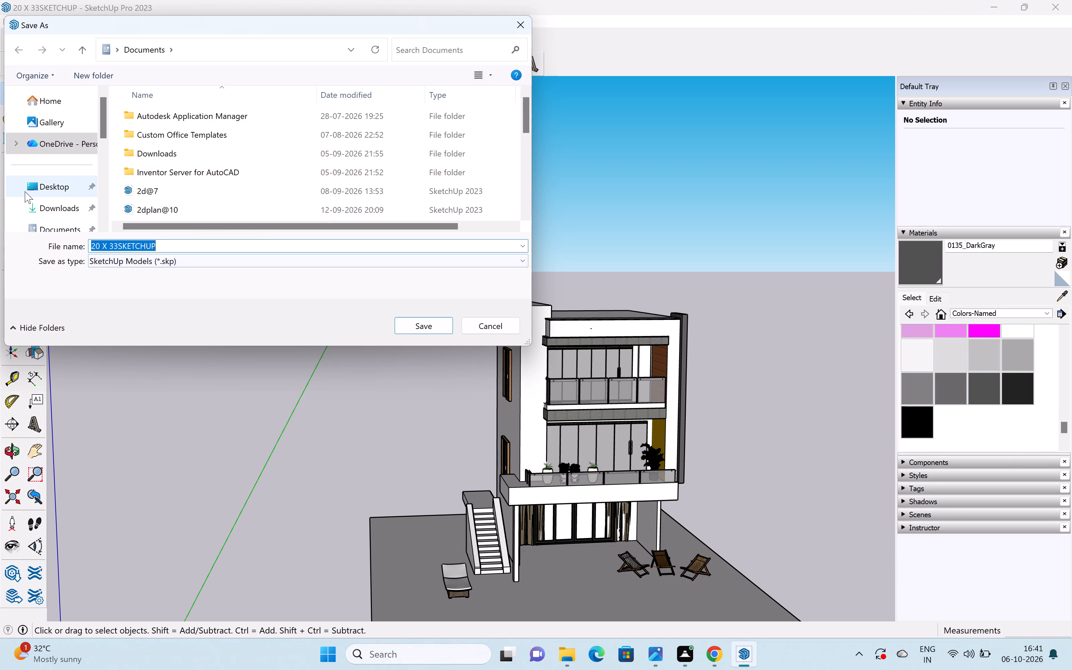
pyautogui.scroll(-4, 25, 190)
pyautogui.click(69, 120)
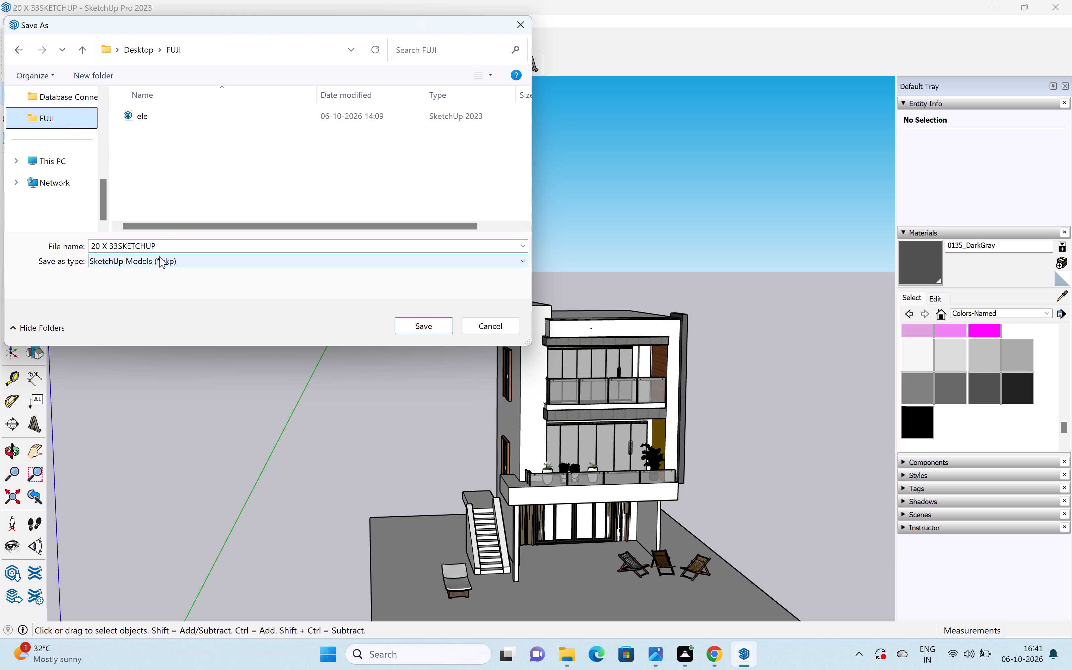
pyautogui.click(419, 325)
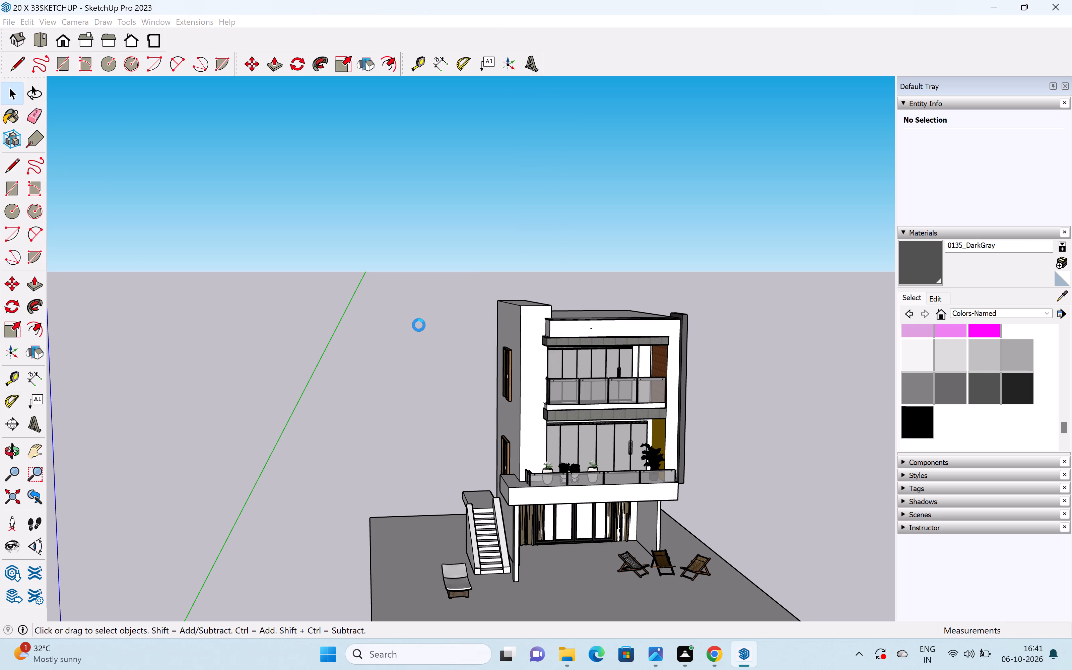